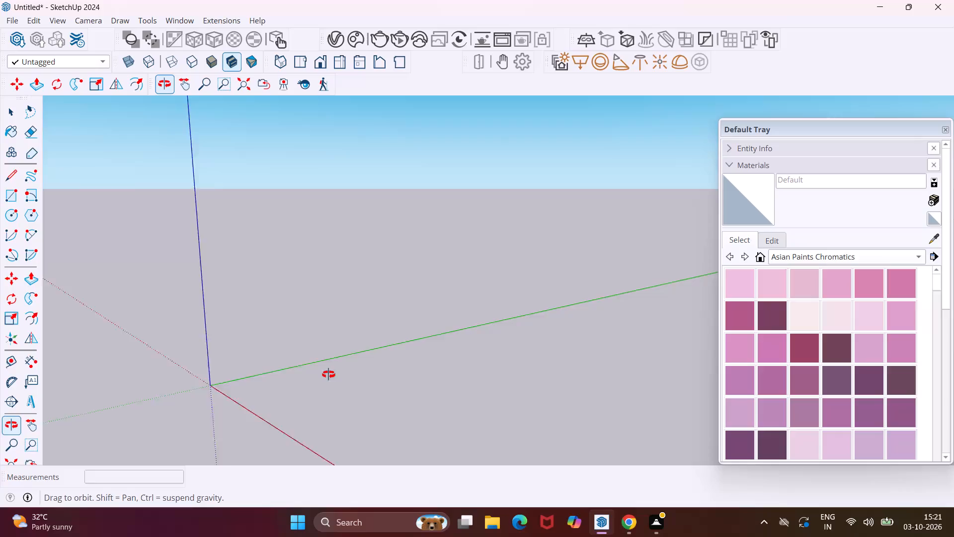
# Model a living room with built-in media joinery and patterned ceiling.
# Draw a 12' by 12' rectangle on the ground plane near the origin.
pyautogui.moveTo(279, 386); pyautogui.dragTo(289, 383, button='middle')
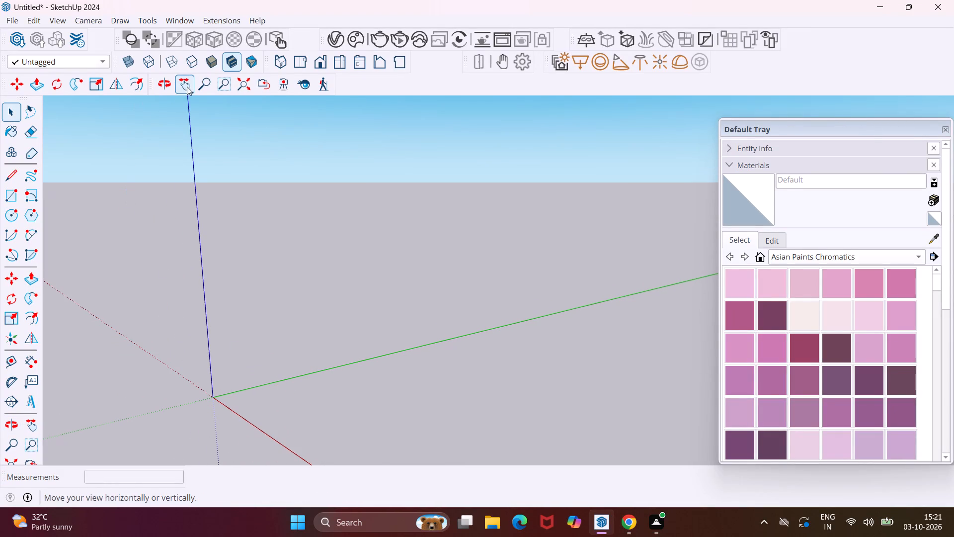
pyautogui.click(187, 85)
pyautogui.moveTo(341, 364); pyautogui.dragTo(273, 278)
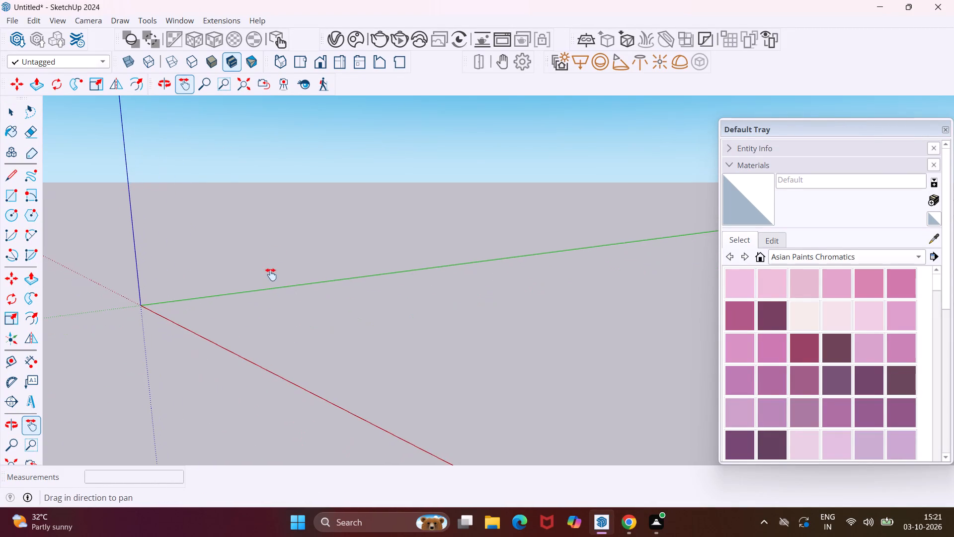
pyautogui.moveTo(271, 274); pyautogui.dragTo(259, 309, button='middle')
pyautogui.moveTo(270, 384); pyautogui.dragTo(280, 226)
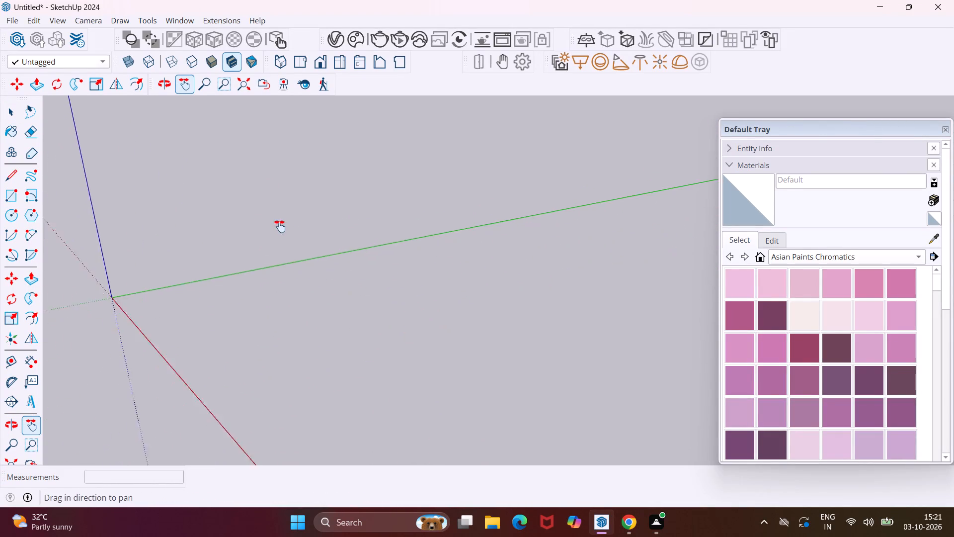
pyautogui.moveTo(280, 226); pyautogui.dragTo(288, 214)
pyautogui.moveTo(309, 223); pyautogui.dragTo(290, 236, button='middle')
pyautogui.moveTo(256, 323); pyautogui.dragTo(269, 313)
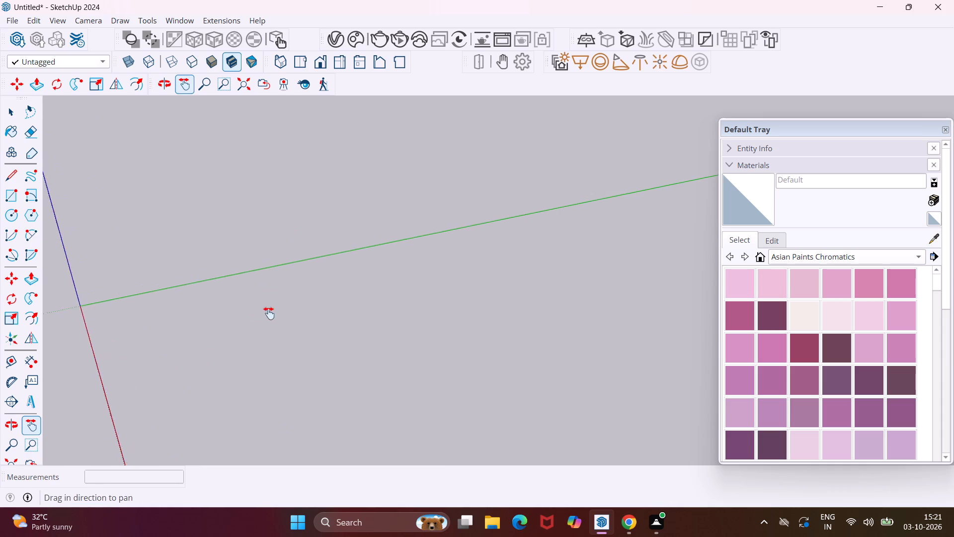
pyautogui.moveTo(269, 313); pyautogui.dragTo(286, 296)
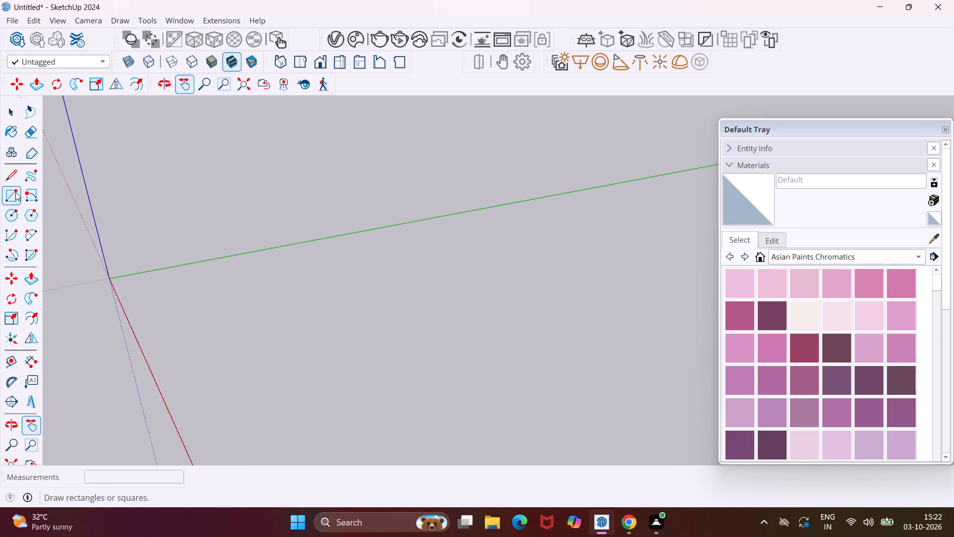
pyautogui.click(15, 192)
pyautogui.click(158, 295)
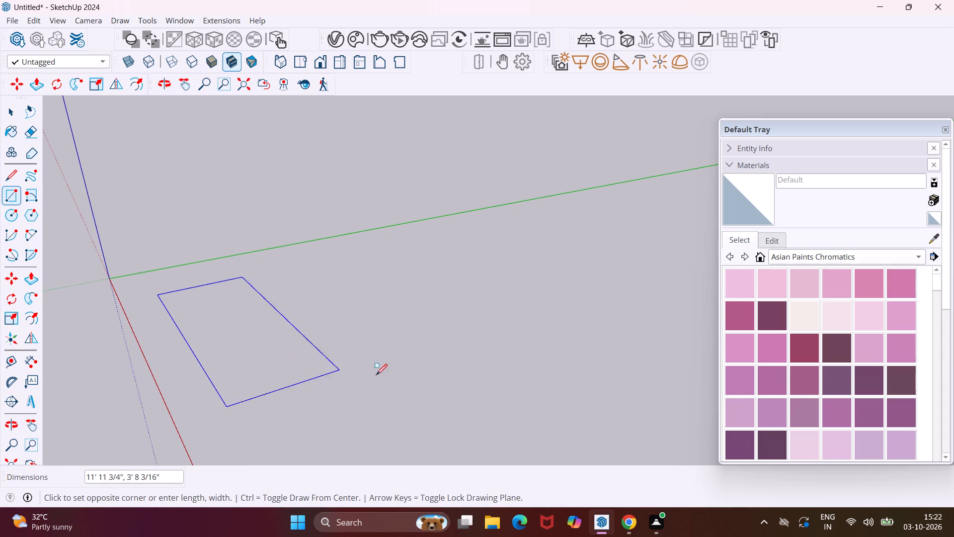
pyautogui.click(592, 344)
pyautogui.write("12',12'")
pyautogui.press('Return')
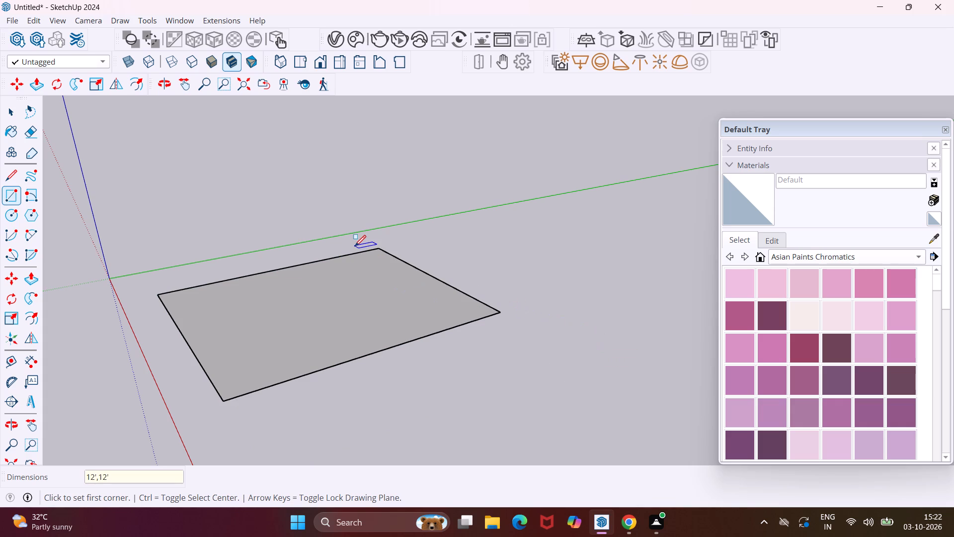
pyautogui.press('Escape')
pyautogui.press('space')
# Offset the square's outline outward by 9" to define the wall thickness.
pyautogui.click(356, 297)
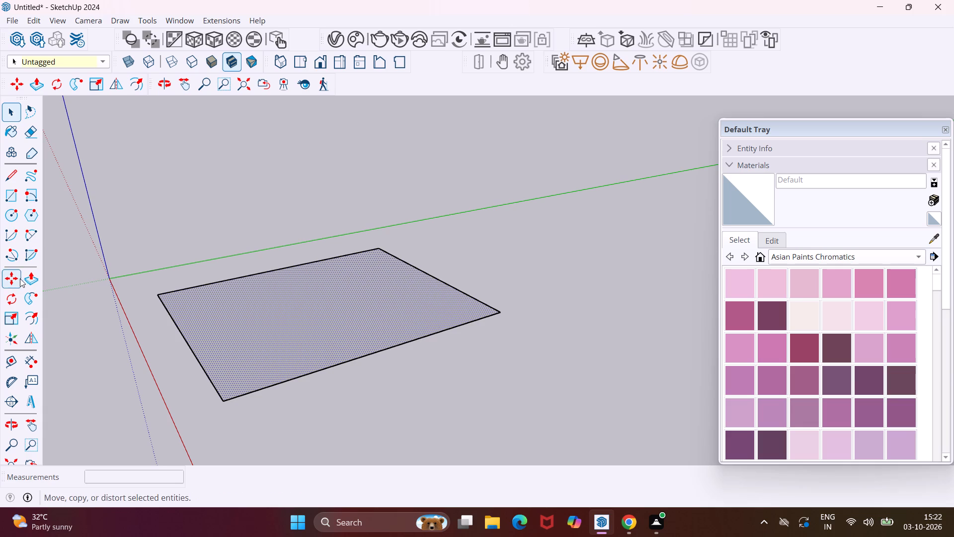
pyautogui.click(29, 315)
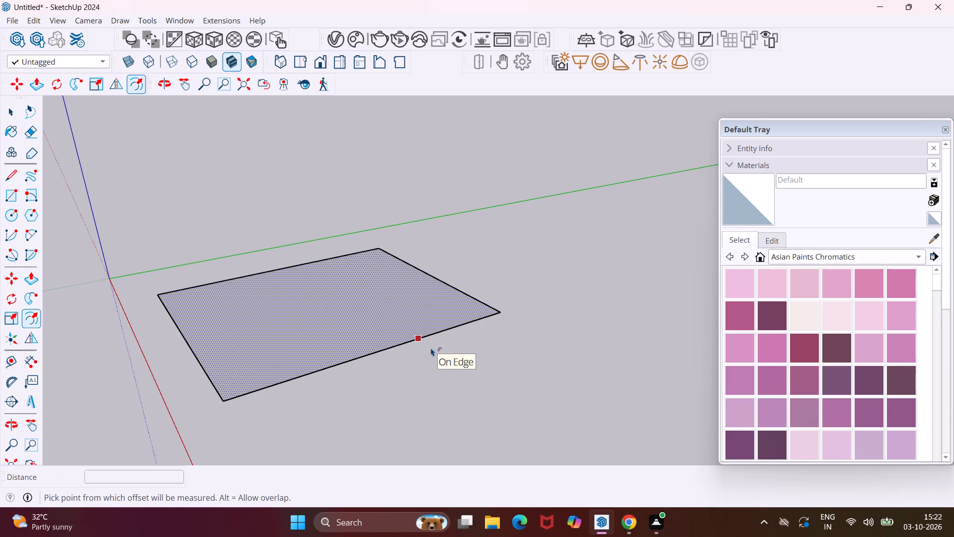
pyautogui.click(431, 348)
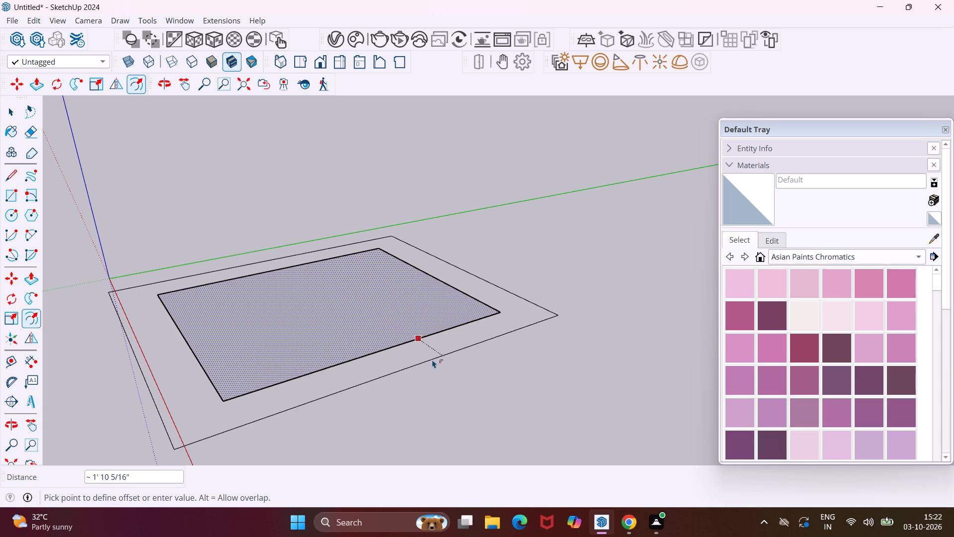
pyautogui.press('9')
pyautogui.hotkey('shift', '"')
pyautogui.press('Return')
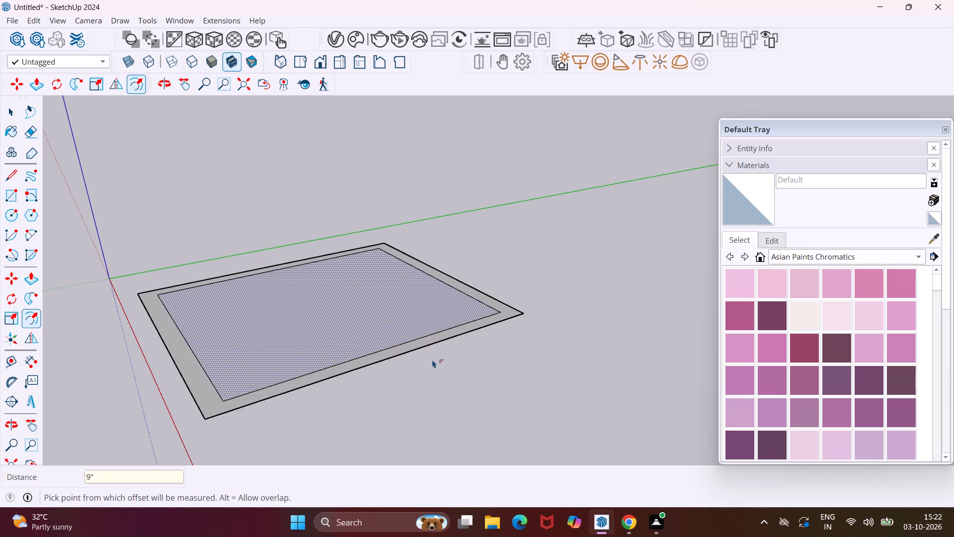
pyautogui.press('Escape')
pyautogui.press('space')
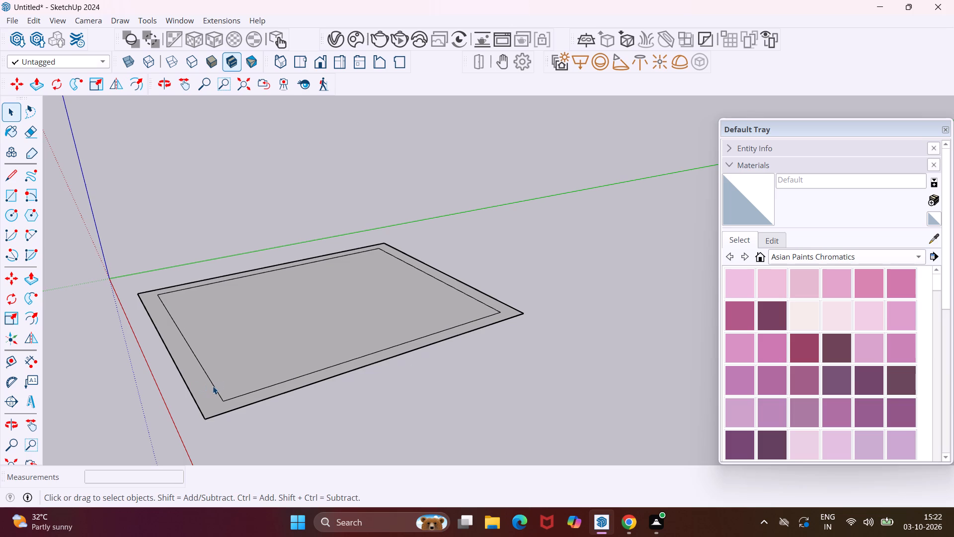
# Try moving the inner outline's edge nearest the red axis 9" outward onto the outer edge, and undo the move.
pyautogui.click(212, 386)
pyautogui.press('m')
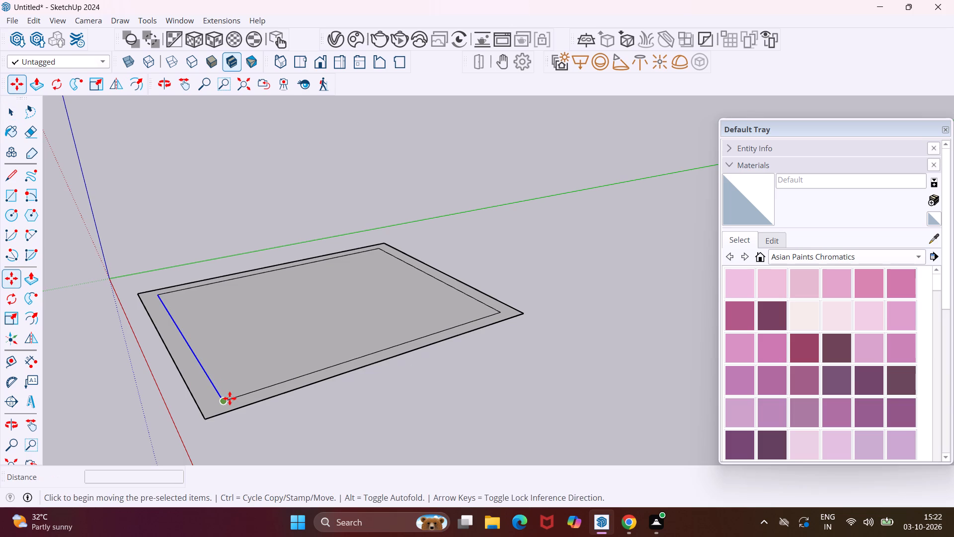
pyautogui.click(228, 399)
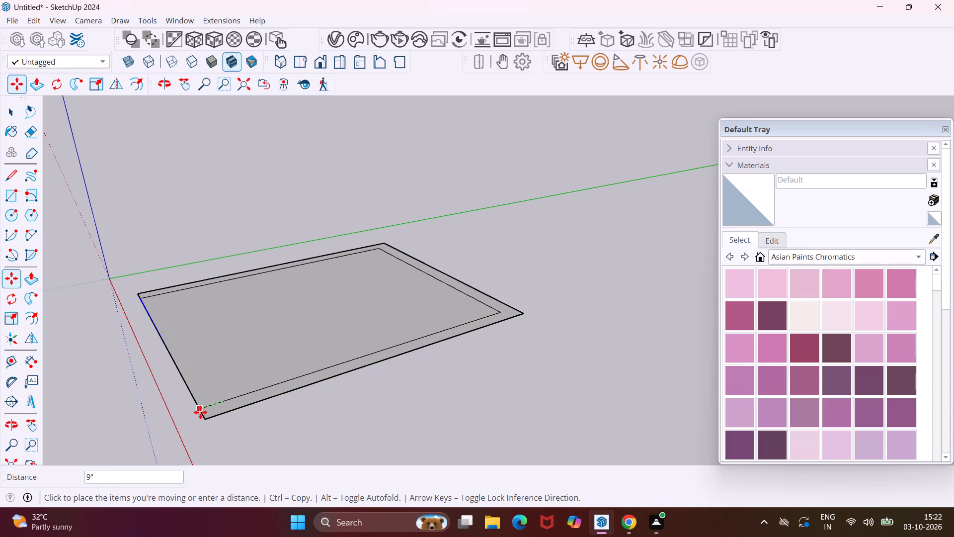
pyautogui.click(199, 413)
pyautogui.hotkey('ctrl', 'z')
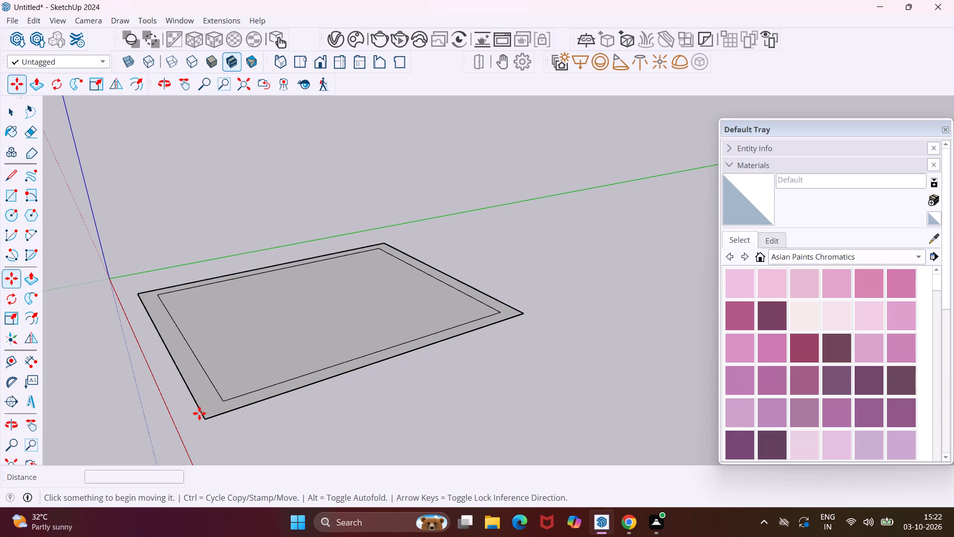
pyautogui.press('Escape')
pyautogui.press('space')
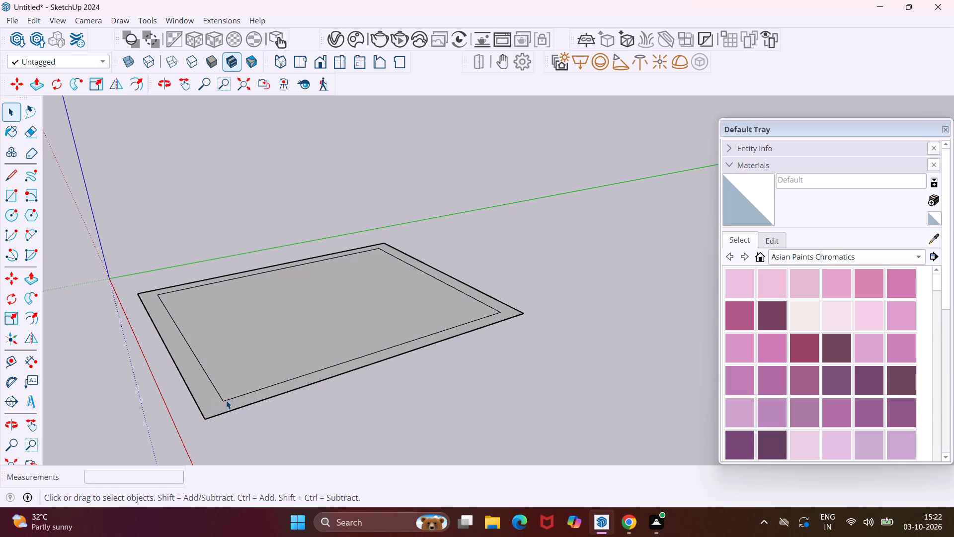
# Move the inner outline's edge nearest the red axis 9" outward onto the outer edge.
pyautogui.scroll(2, 231, 397)
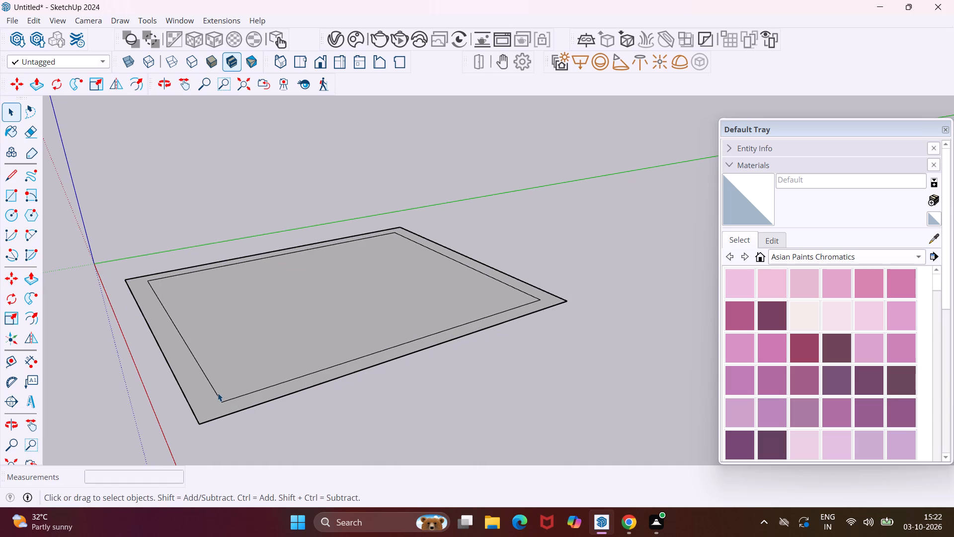
pyautogui.click(217, 392)
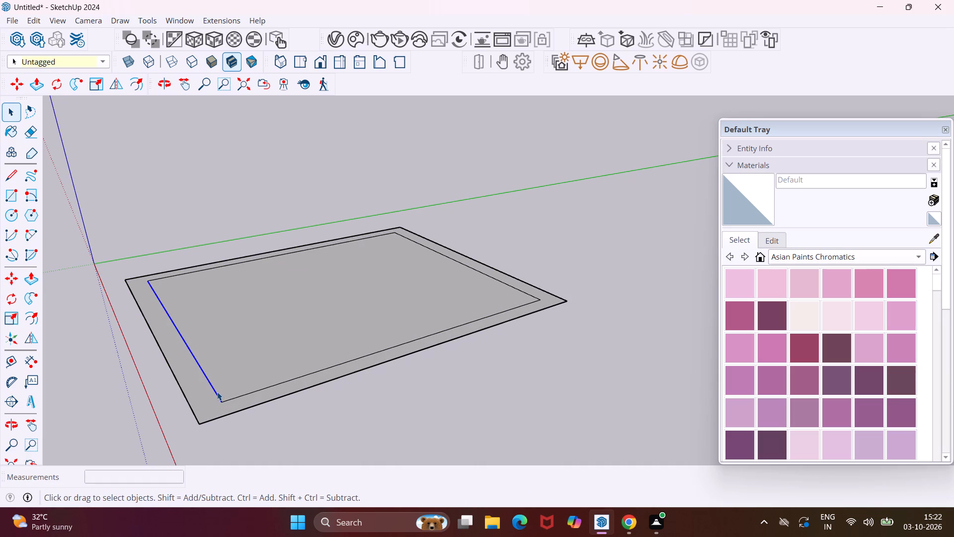
pyautogui.press('m')
pyautogui.click(223, 403)
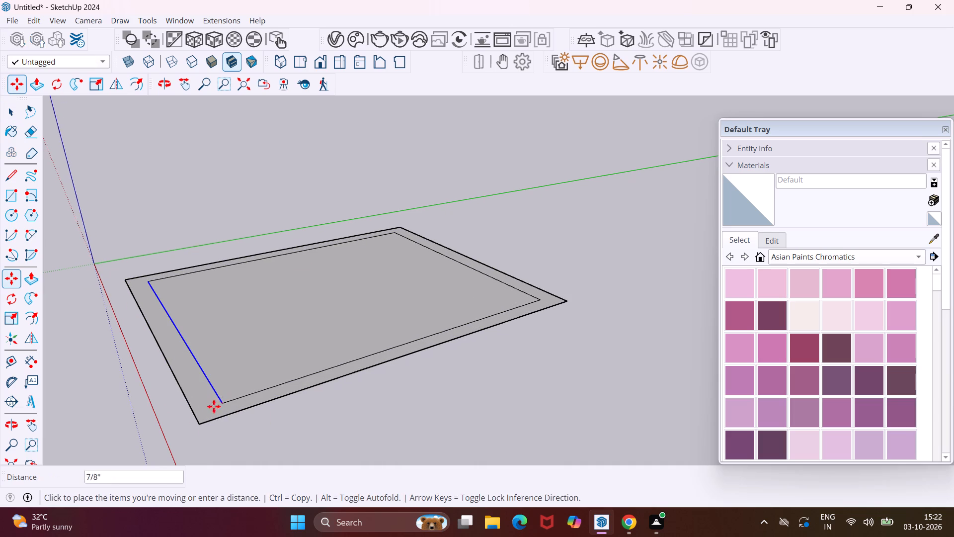
pyautogui.click(192, 412)
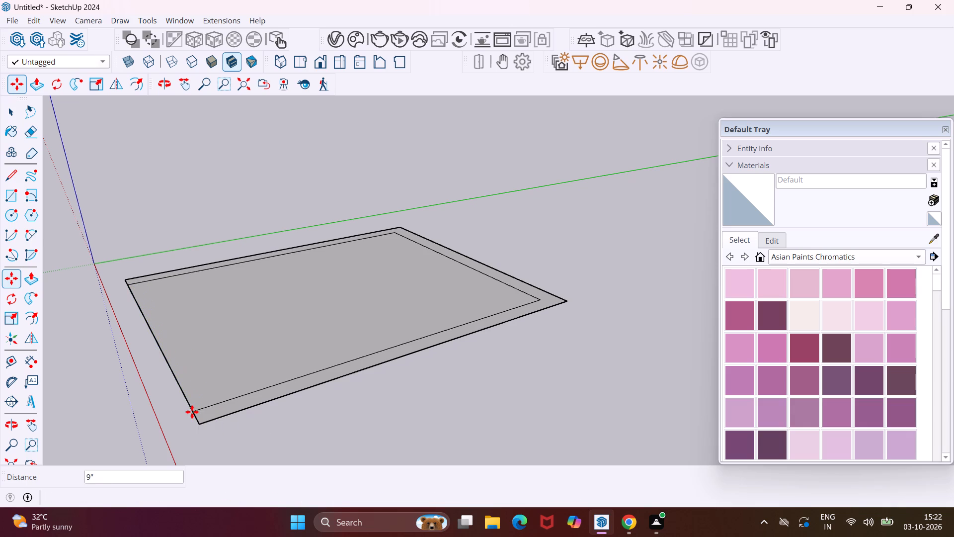
pyautogui.press('Escape')
pyautogui.press('space')
# Erase the merged edge on the side nearest the red axis, leaving a U-shaped wall footprint.
pyautogui.press('e')
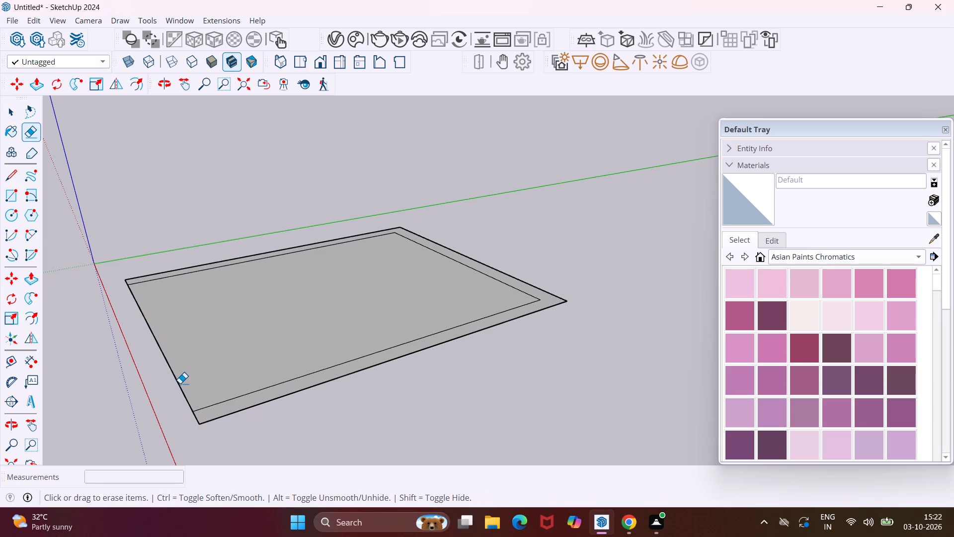
pyautogui.click(179, 383)
pyautogui.press('Escape')
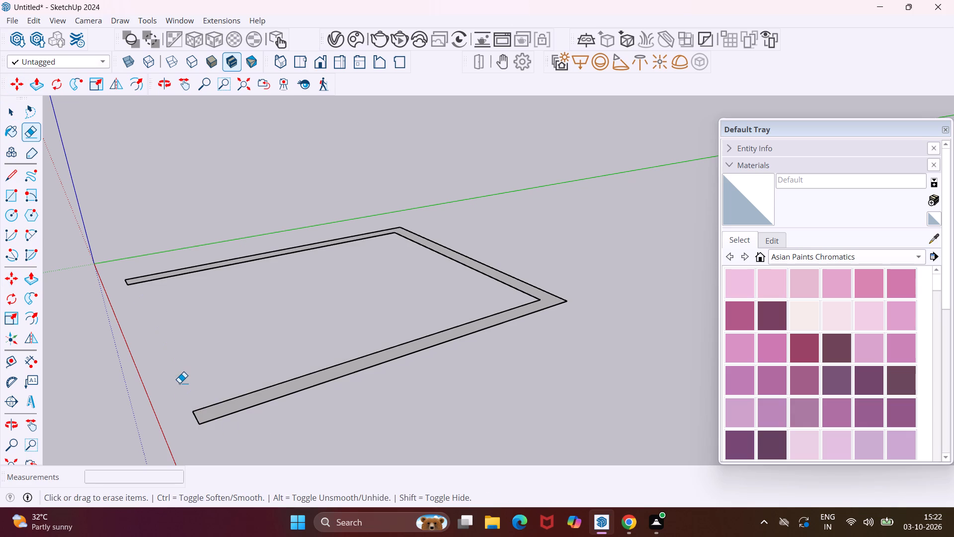
pyautogui.press('space')
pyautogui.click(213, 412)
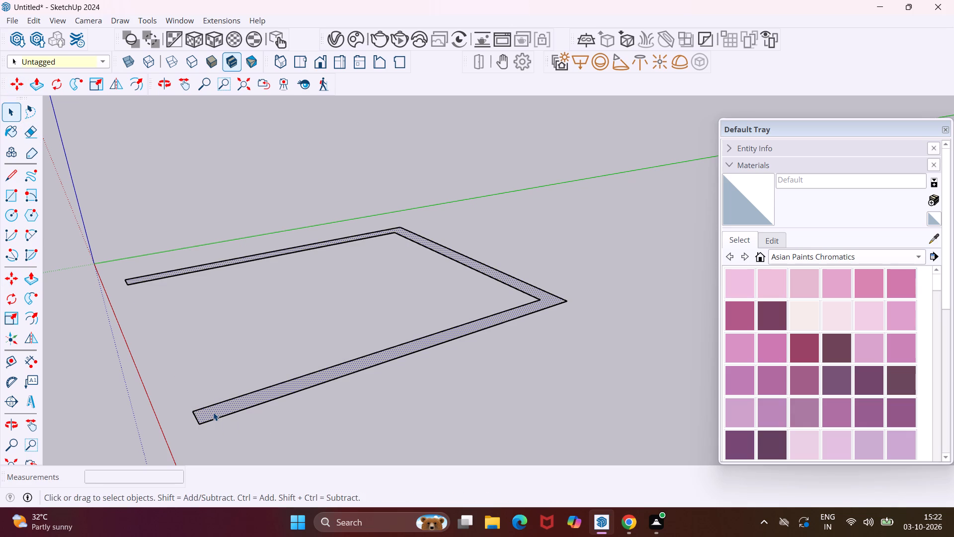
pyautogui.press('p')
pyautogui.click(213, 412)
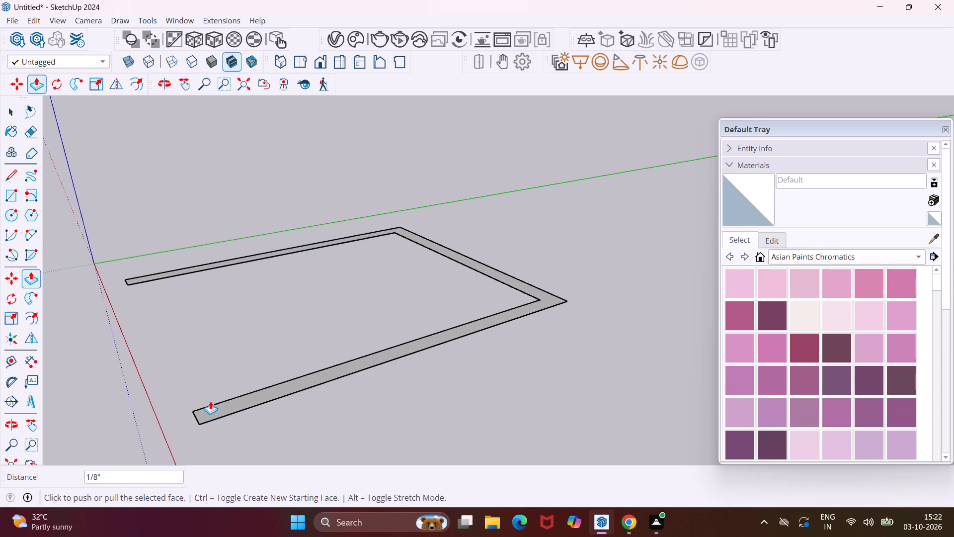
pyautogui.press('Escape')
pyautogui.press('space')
# Push/Pull the U-shaped wall footprint up 10' to form the three walls.
pyautogui.doubleClick(208, 411)
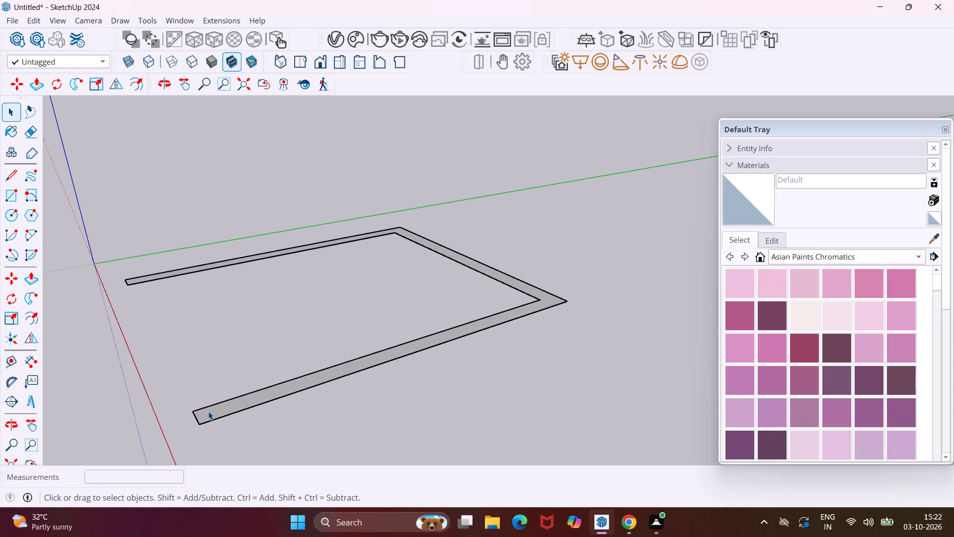
pyautogui.press('p')
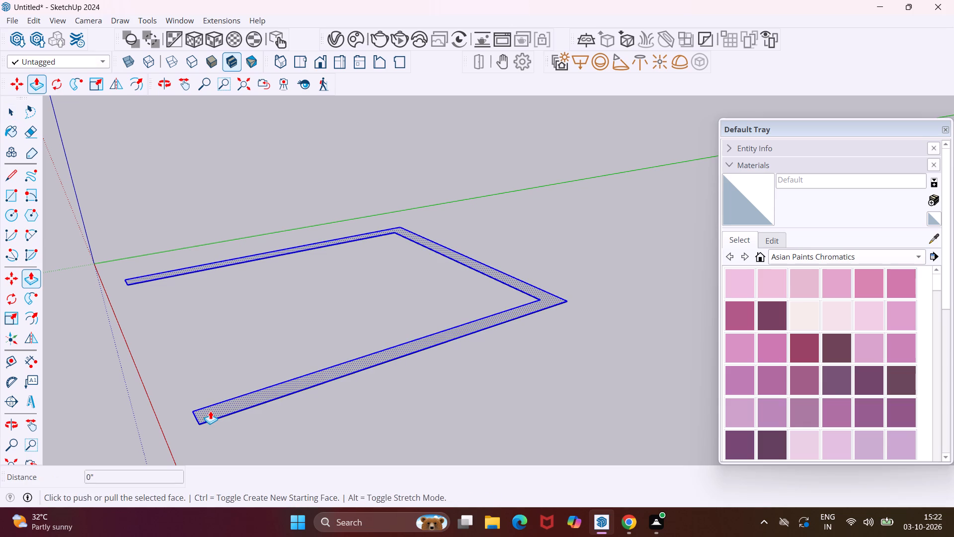
pyautogui.click(210, 411)
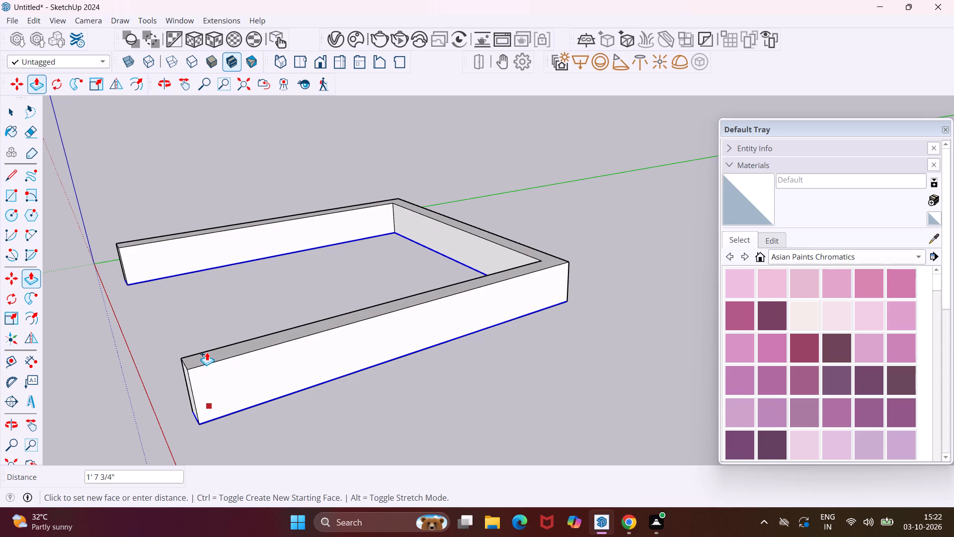
pyautogui.write("10'")
pyautogui.press('Return')
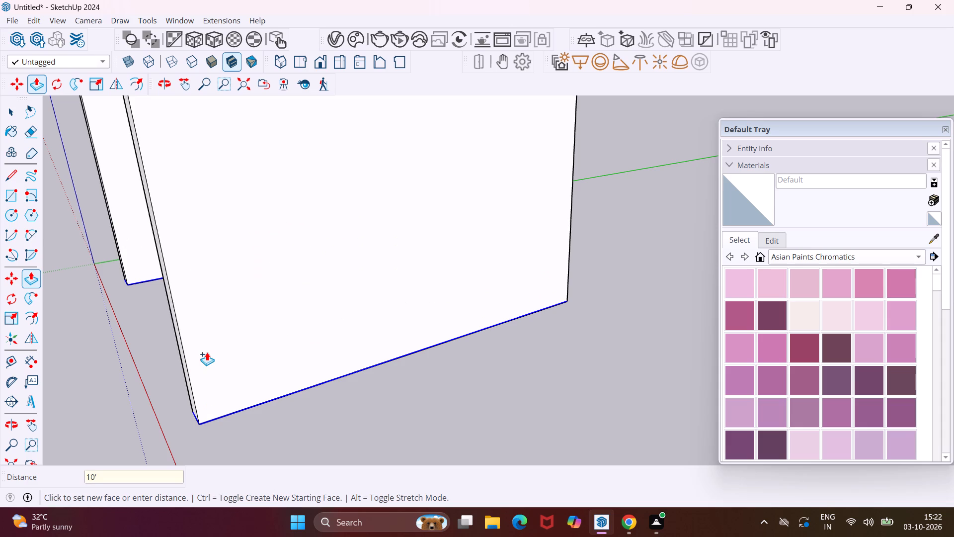
pyautogui.moveTo(169, 341); pyautogui.dragTo(356, 378, button='middle')
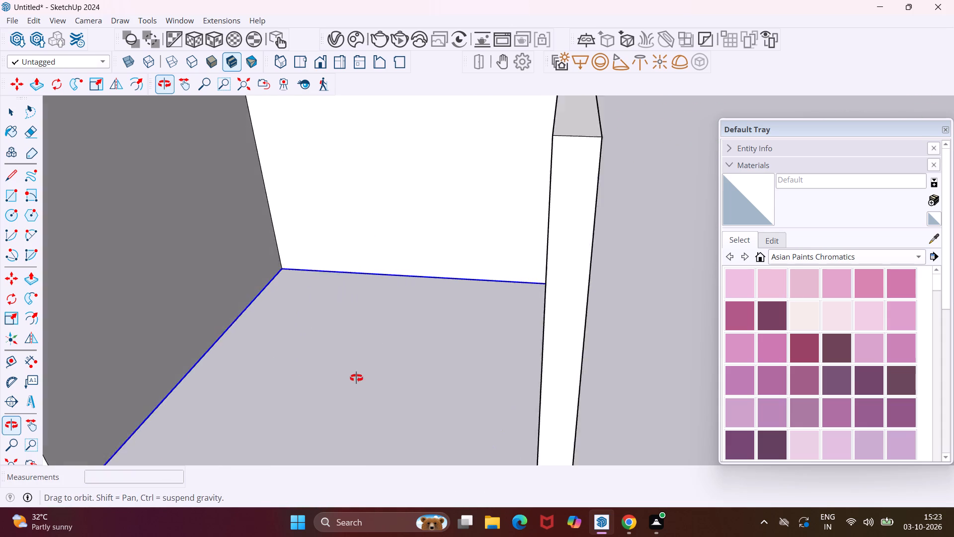
pyautogui.moveTo(356, 378); pyautogui.dragTo(370, 378, button='middle')
pyautogui.scroll(-4, 364, 358)
pyautogui.moveTo(350, 357); pyautogui.dragTo(378, 304, button='middle')
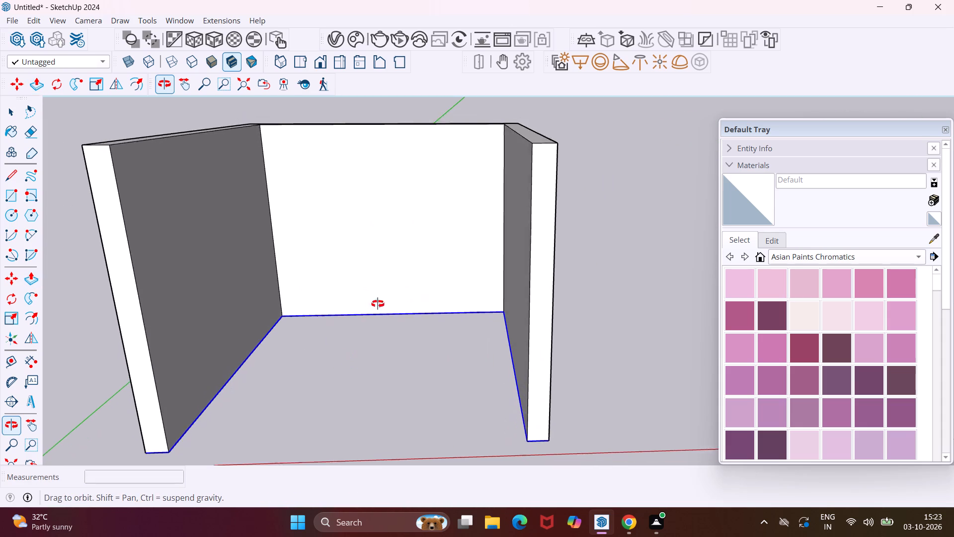
pyautogui.moveTo(378, 304); pyautogui.dragTo(378, 302, button='middle')
pyautogui.press('Escape')
pyautogui.press('space')
# Draw a vertical 13' 6" by 6" rotated rectangle hanging down from the back wall's outer bottom edge.
pyautogui.moveTo(354, 328); pyautogui.dragTo(384, 239, button='middle')
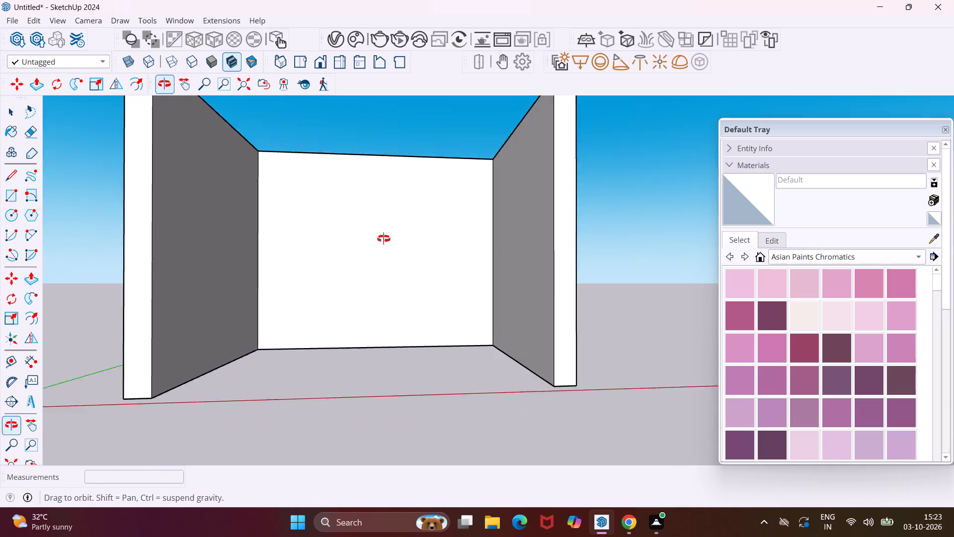
pyautogui.moveTo(384, 239); pyautogui.dragTo(397, 161, button='middle')
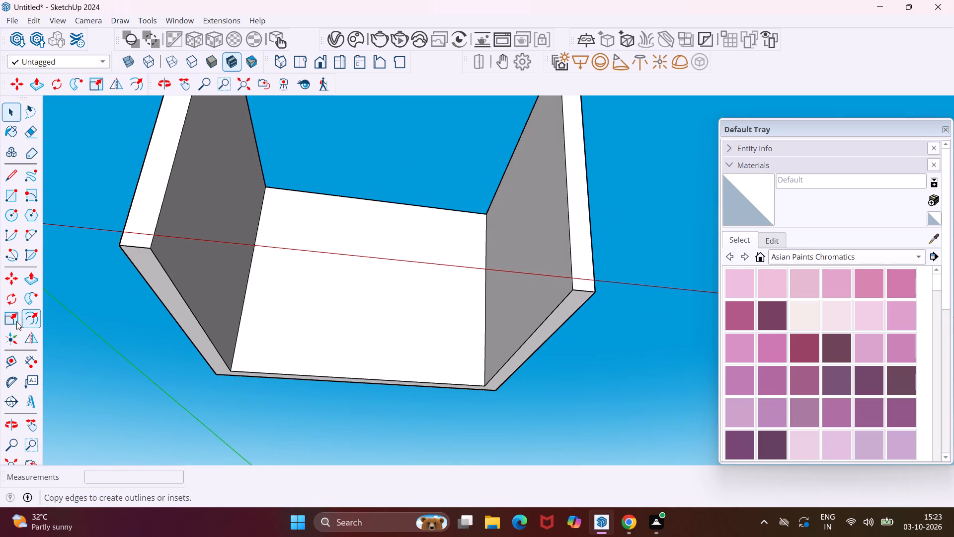
pyautogui.click(28, 202)
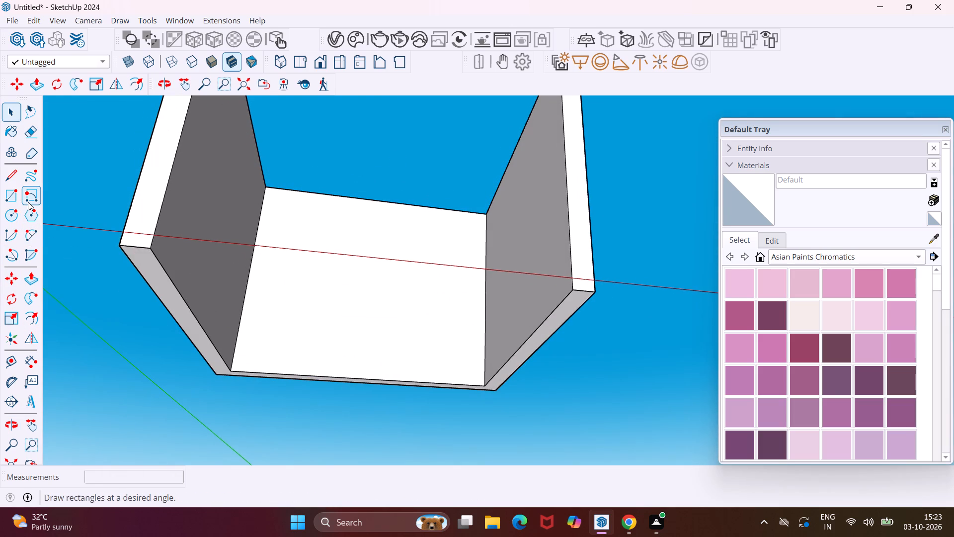
pyautogui.scroll(7, 214, 382)
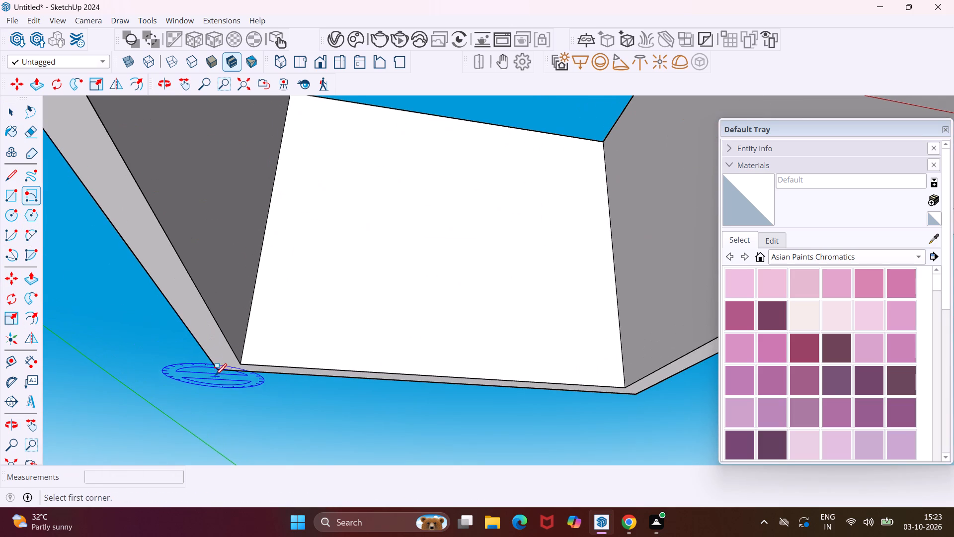
pyautogui.moveTo(218, 369); pyautogui.dragTo(243, 281, button='middle')
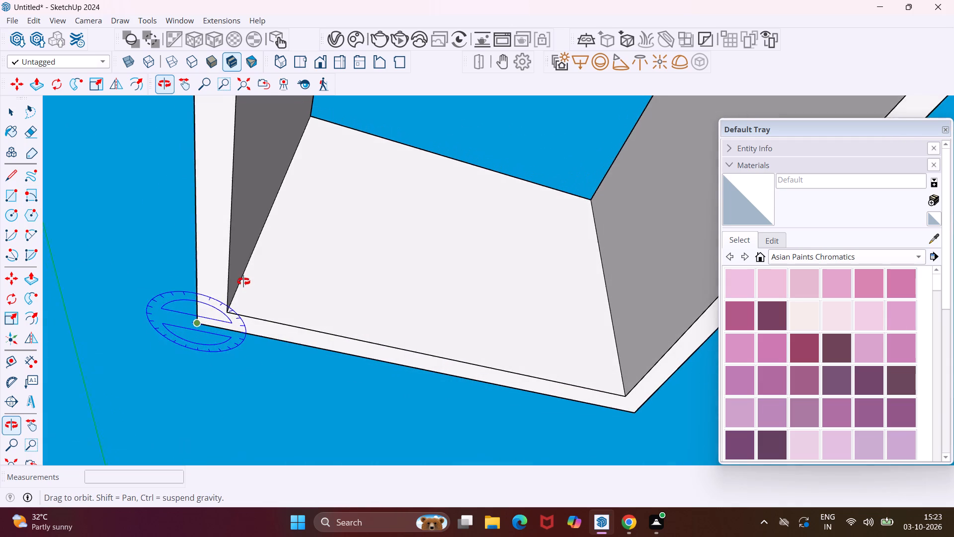
pyautogui.moveTo(243, 281); pyautogui.dragTo(243, 277, button='middle')
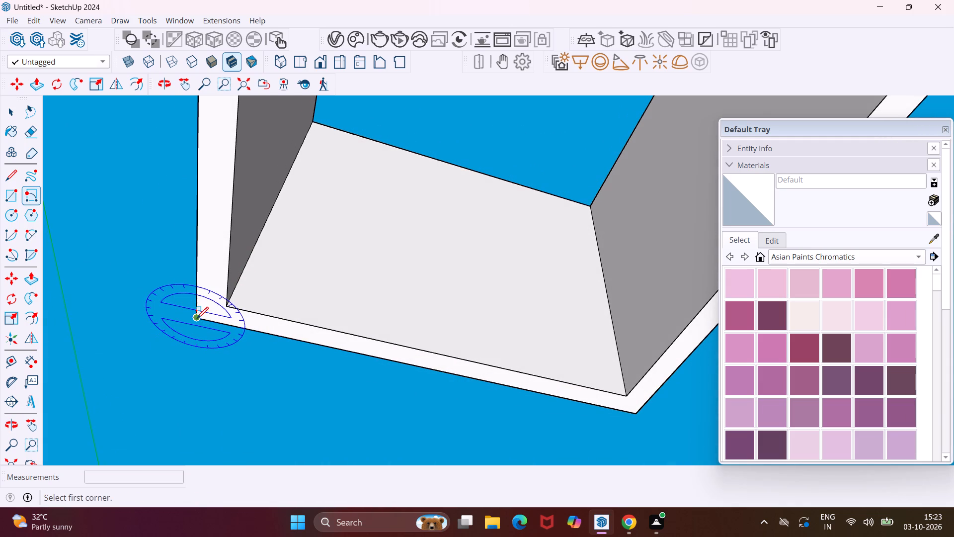
pyautogui.click(196, 318)
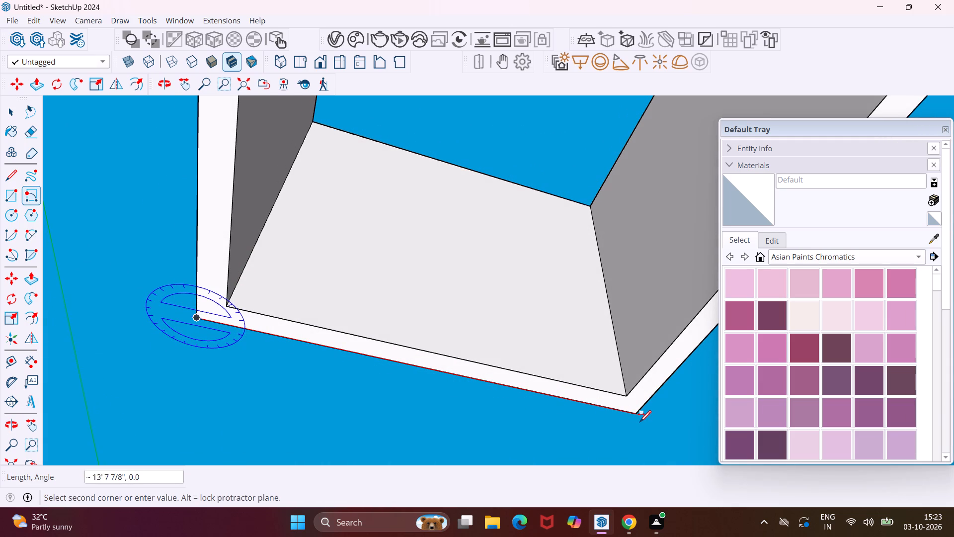
pyautogui.click(635, 416)
pyautogui.moveTo(635, 413); pyautogui.dragTo(622, 421, button='middle')
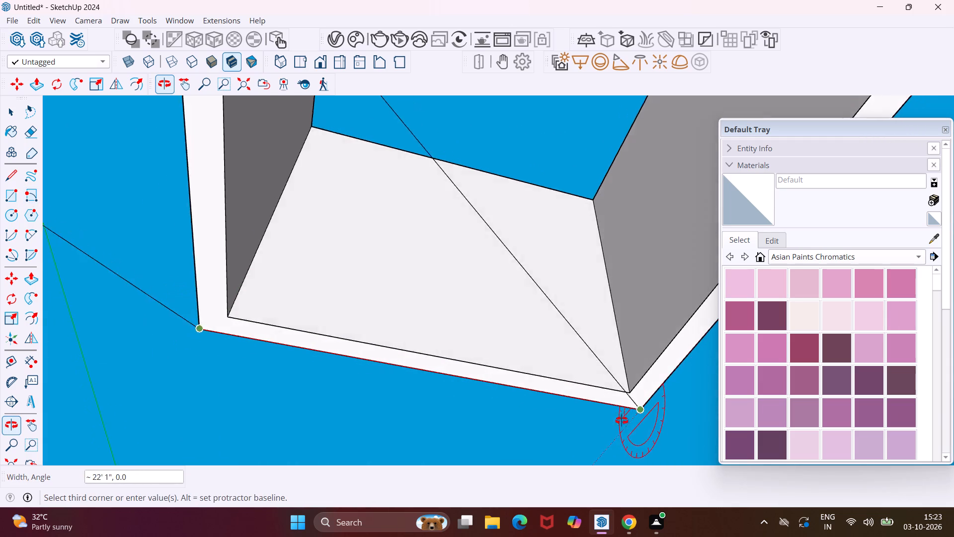
pyautogui.moveTo(622, 421); pyautogui.dragTo(303, 385, button='middle')
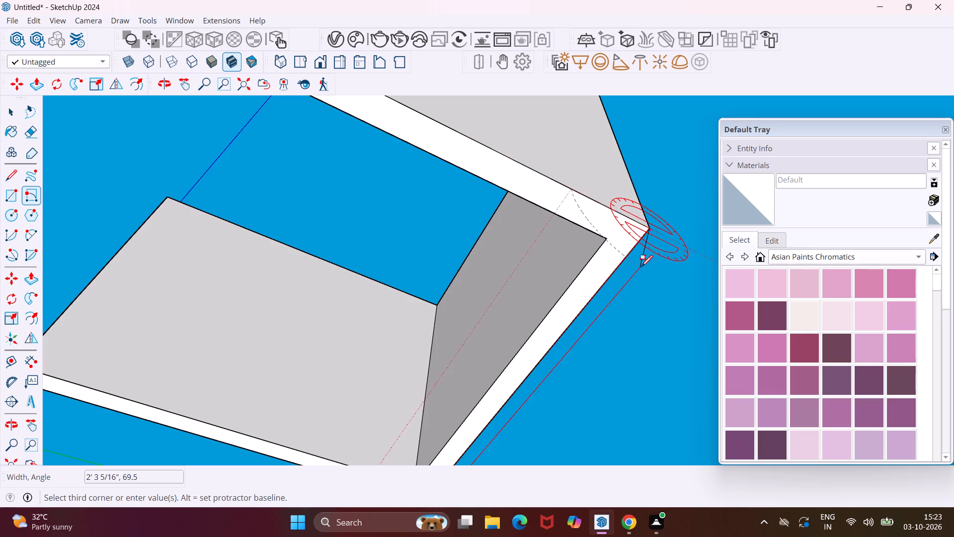
pyautogui.moveTo(640, 266); pyautogui.dragTo(545, 399, button='middle')
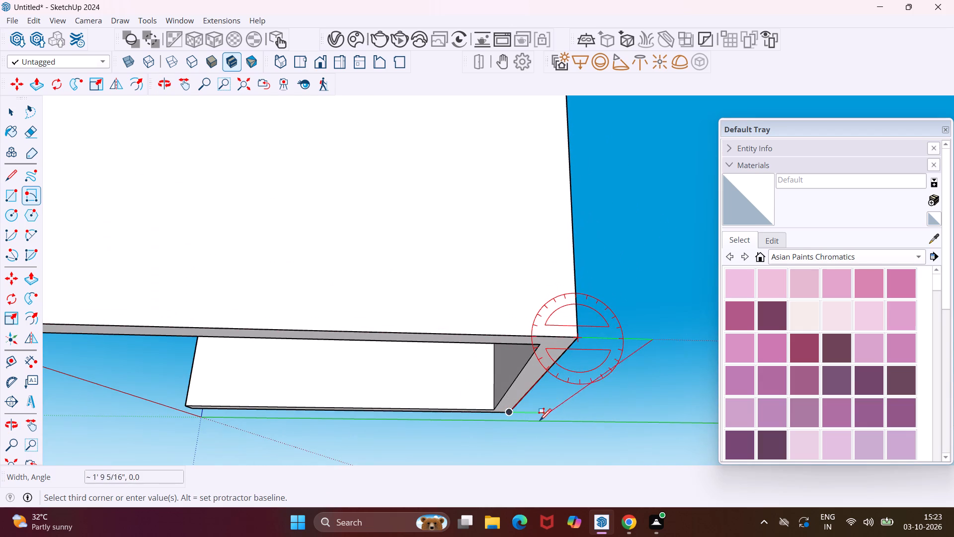
pyautogui.scroll(5, 559, 381)
pyautogui.moveTo(565, 375); pyautogui.dragTo(562, 385, button='middle')
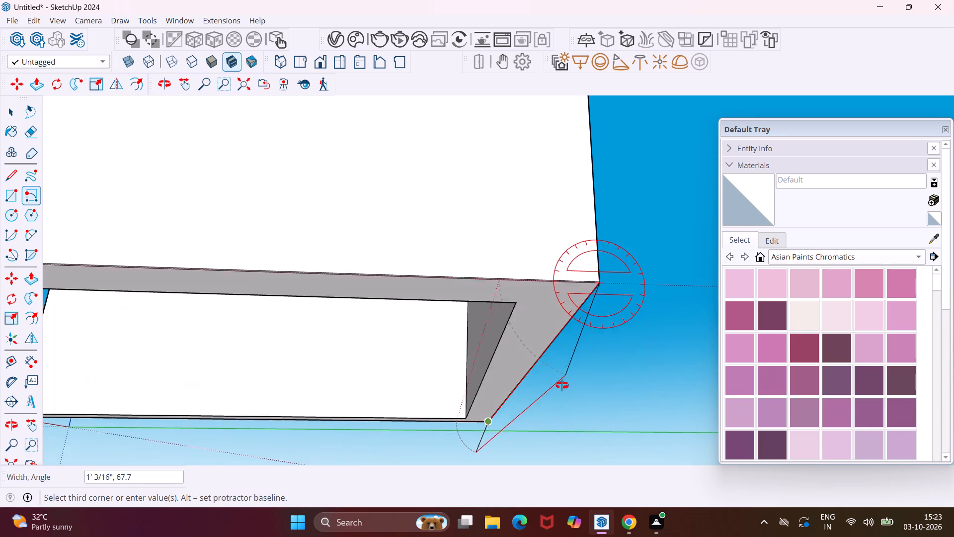
pyautogui.moveTo(562, 385); pyautogui.dragTo(546, 442, button='middle')
pyautogui.moveTo(614, 330); pyautogui.dragTo(581, 367, button='middle')
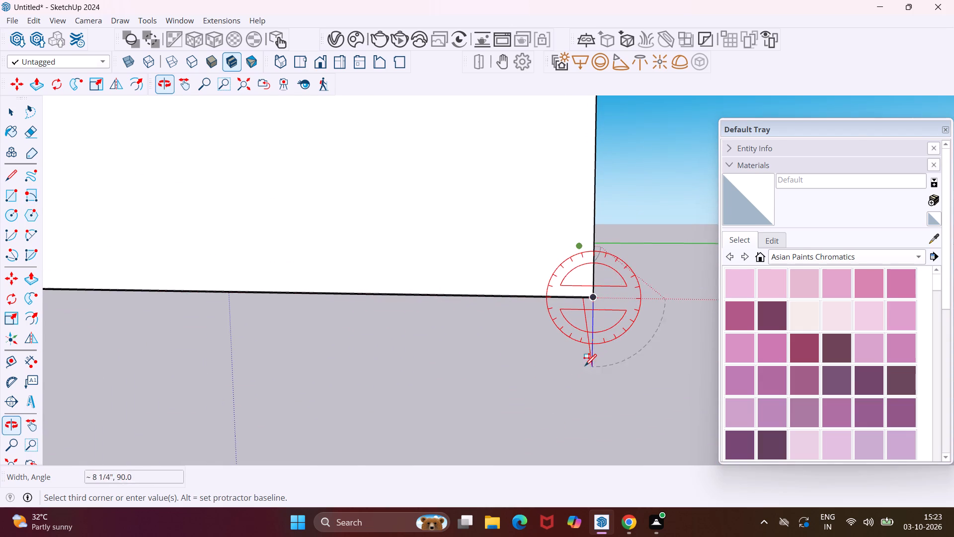
pyautogui.press('6')
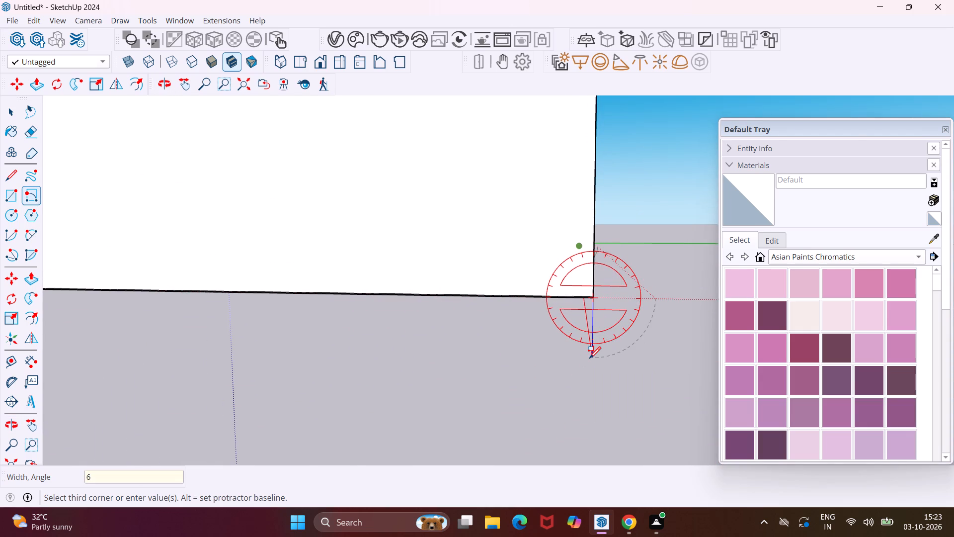
pyautogui.hotkey('shift', '"')
pyautogui.press('Return')
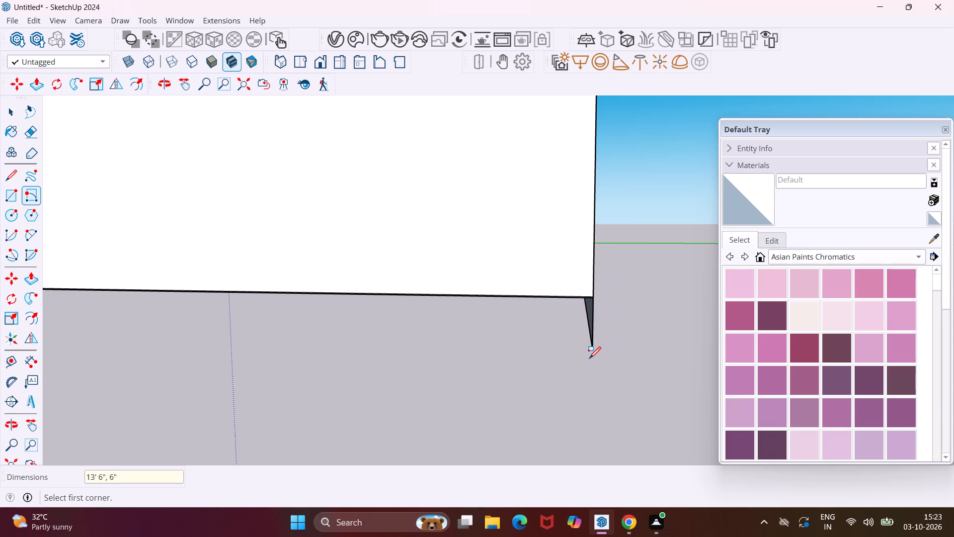
pyautogui.press('Escape')
pyautogui.press('space')
# Make a group from the 6" deep rectangle under the back wall, including its edges.
pyautogui.moveTo(584, 325); pyautogui.dragTo(750, 279, button='middle')
pyautogui.scroll(-1, 750, 280)
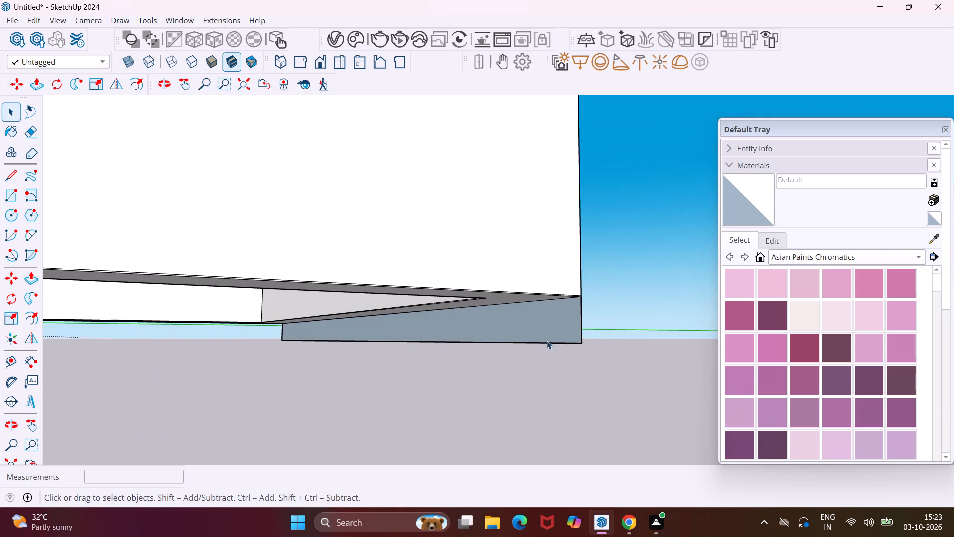
pyautogui.click(535, 324)
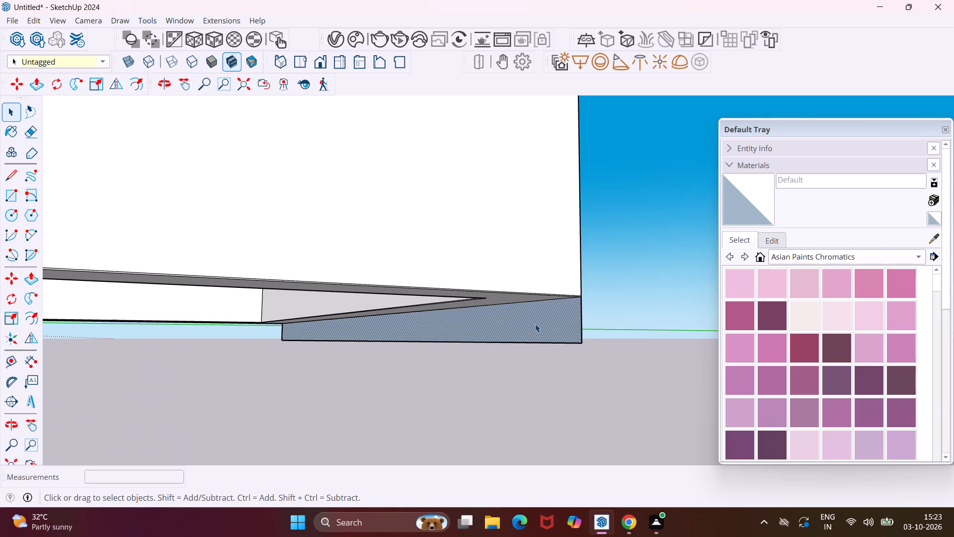
pyautogui.doubleClick(535, 324)
pyautogui.rightClick(536, 323)
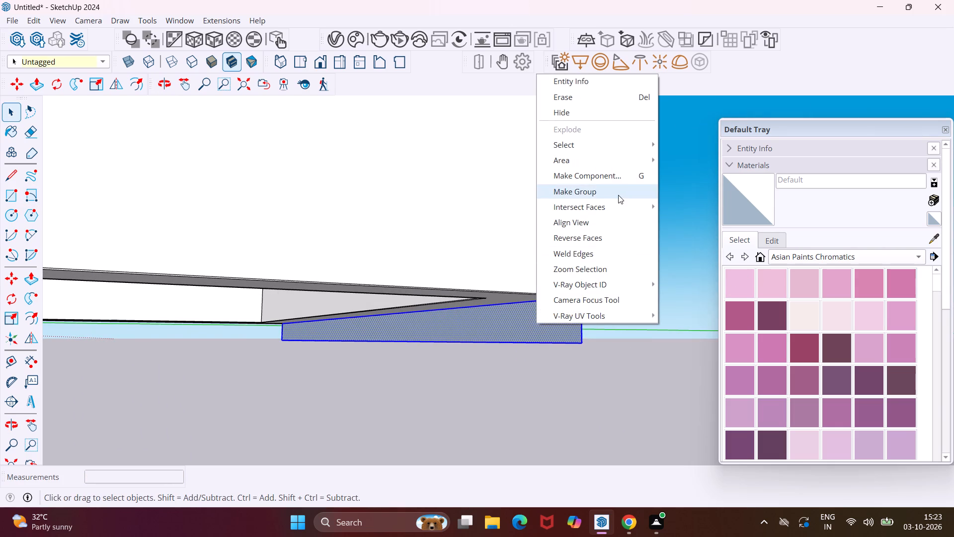
pyautogui.click(619, 192)
# Inside the rectangle's group, Push/Pull its face 13' 6" under the walls to the open side, forming the floor slab, and close the group.
pyautogui.click(544, 329)
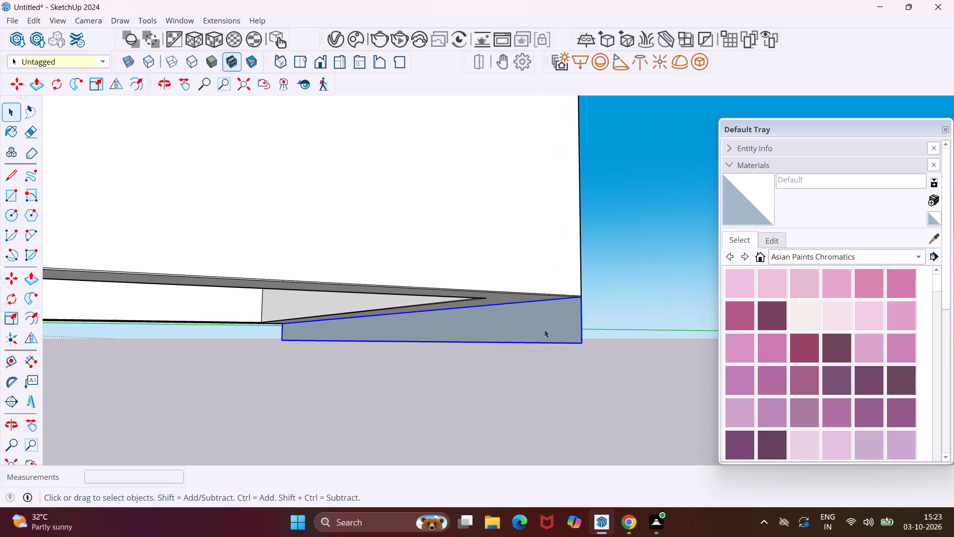
pyautogui.doubleClick(544, 329)
pyautogui.click(544, 329)
pyautogui.press('p')
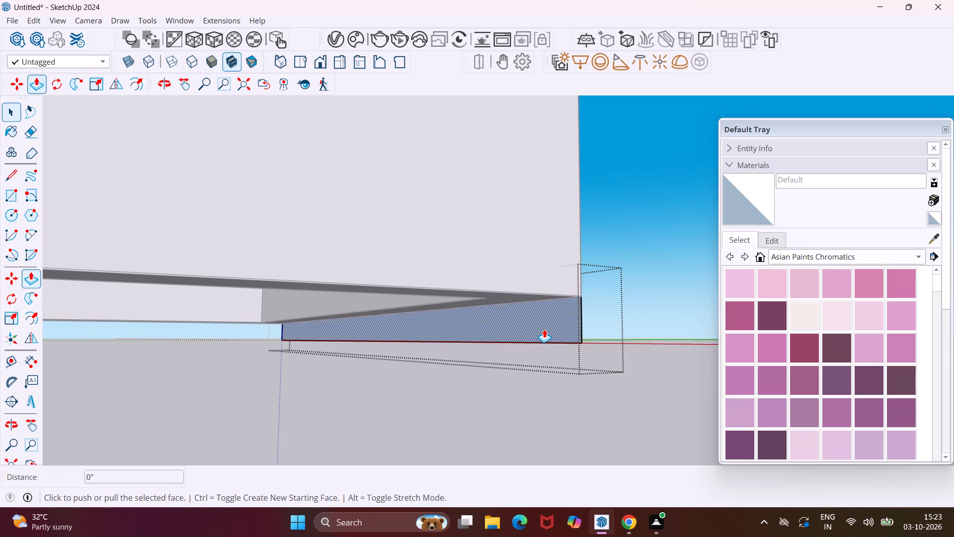
pyautogui.click(544, 329)
pyautogui.scroll(-2, 489, 328)
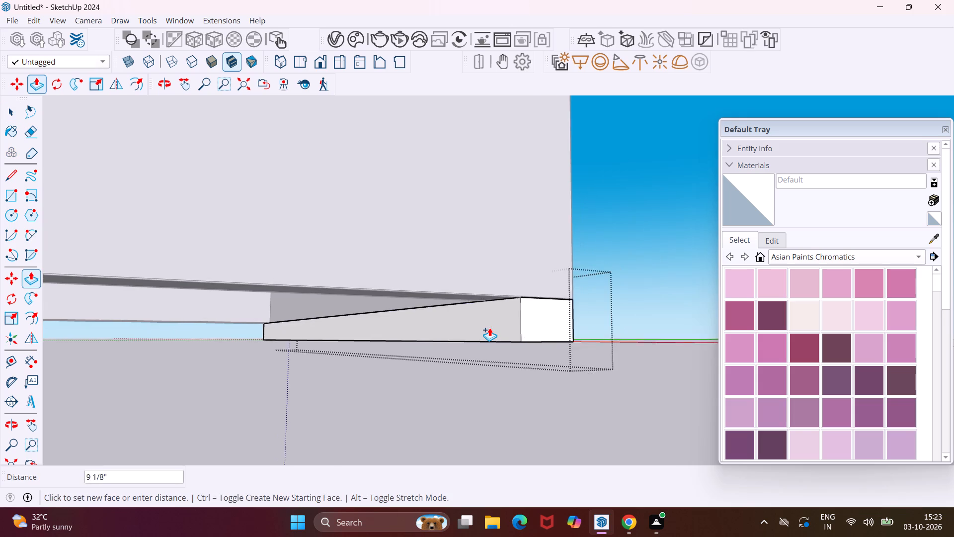
pyautogui.scroll(-14, 489, 328)
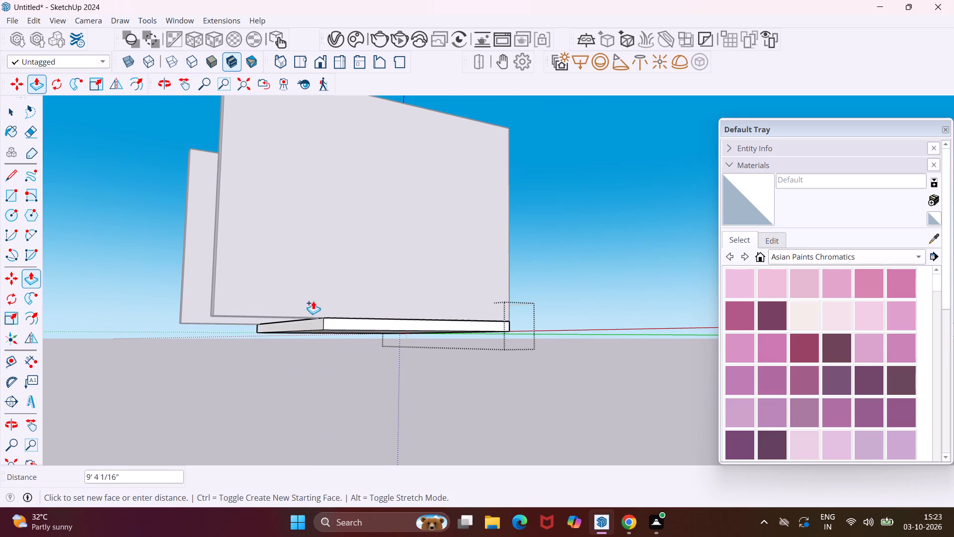
pyautogui.click(215, 306)
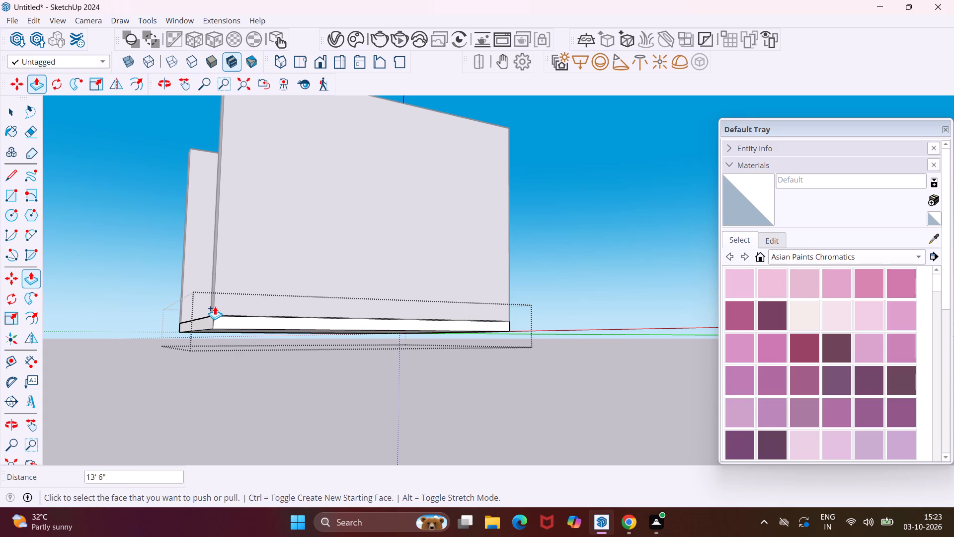
pyautogui.press('Escape')
pyautogui.press('space')
pyautogui.moveTo(195, 289); pyautogui.dragTo(405, 342, button='middle')
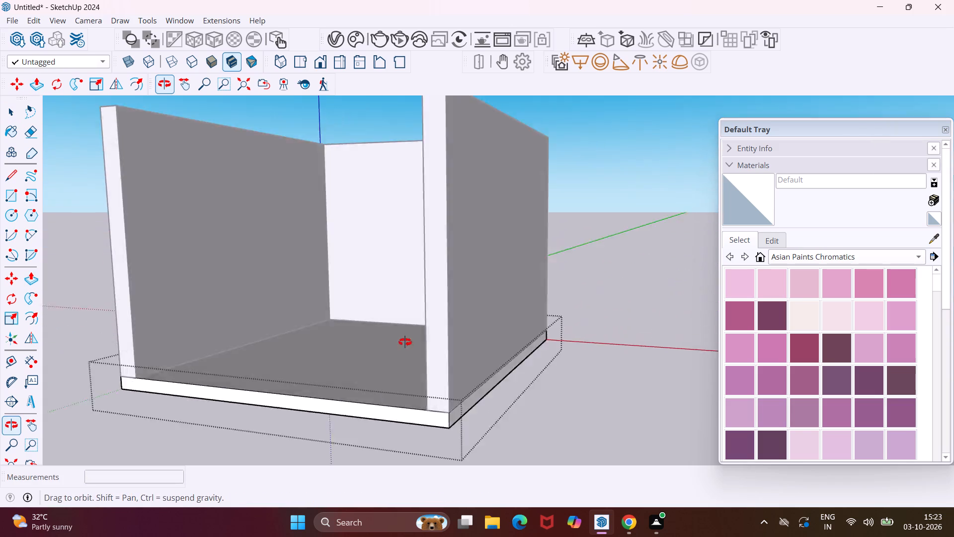
pyautogui.moveTo(405, 342); pyautogui.dragTo(490, 337, button='middle')
pyautogui.scroll(-5, 394, 306)
pyautogui.click(262, 350)
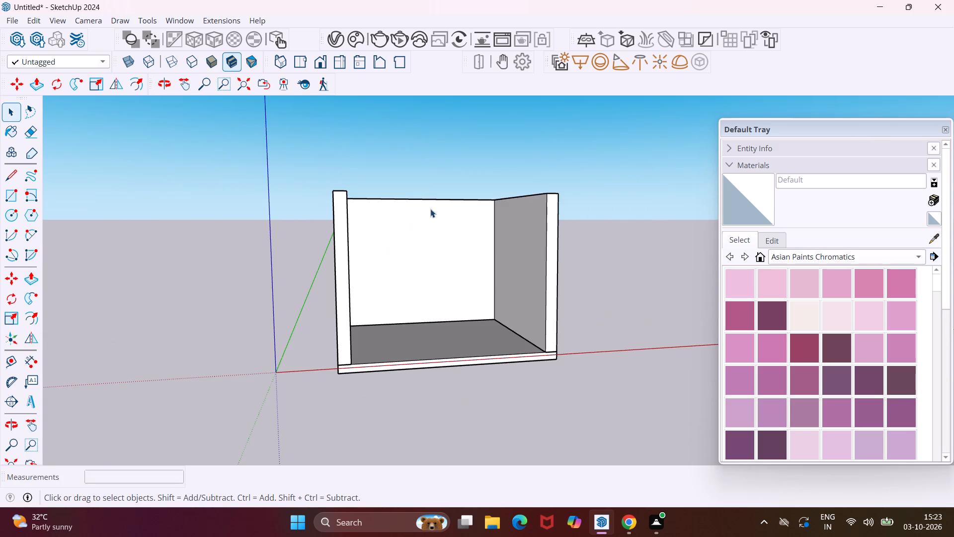
# Examine the three walls and the floor slab from above and from several angles.
pyautogui.moveTo(430, 209); pyautogui.dragTo(386, 294, button='middle')
pyautogui.press('Escape')
pyautogui.press('space')
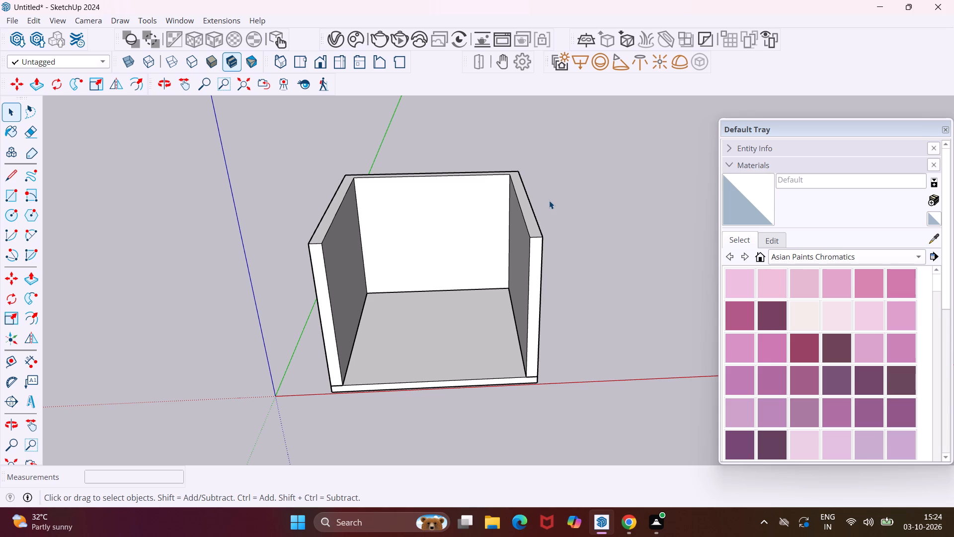
pyautogui.moveTo(549, 200); pyautogui.dragTo(502, 212, button='middle')
pyautogui.moveTo(525, 204); pyautogui.dragTo(497, 210, button='middle')
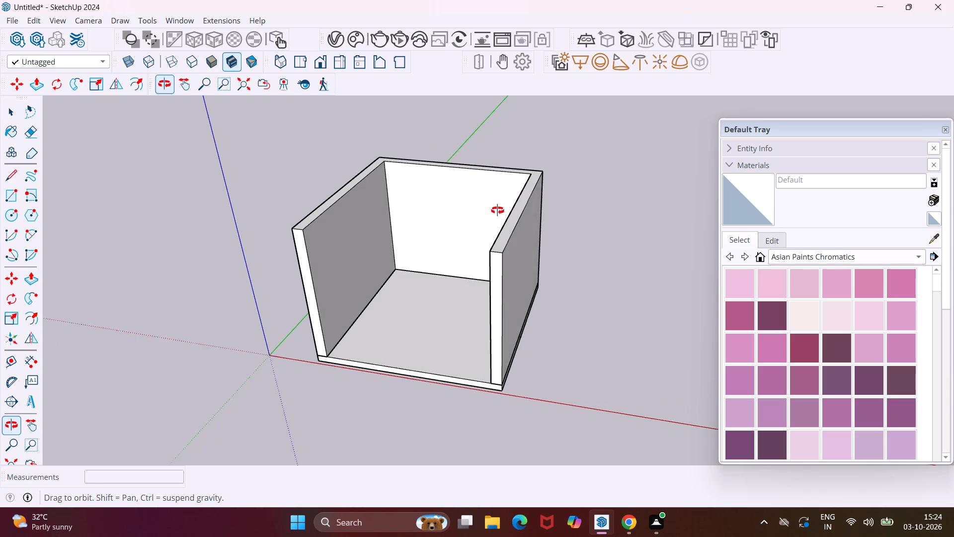
pyautogui.moveTo(497, 210); pyautogui.dragTo(485, 213, button='middle')
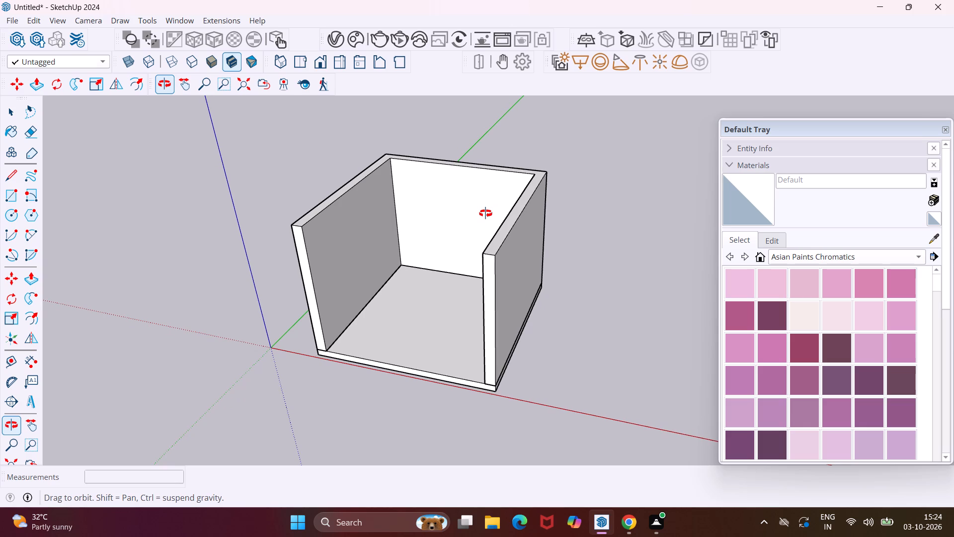
pyautogui.moveTo(485, 213); pyautogui.dragTo(484, 213, button='middle')
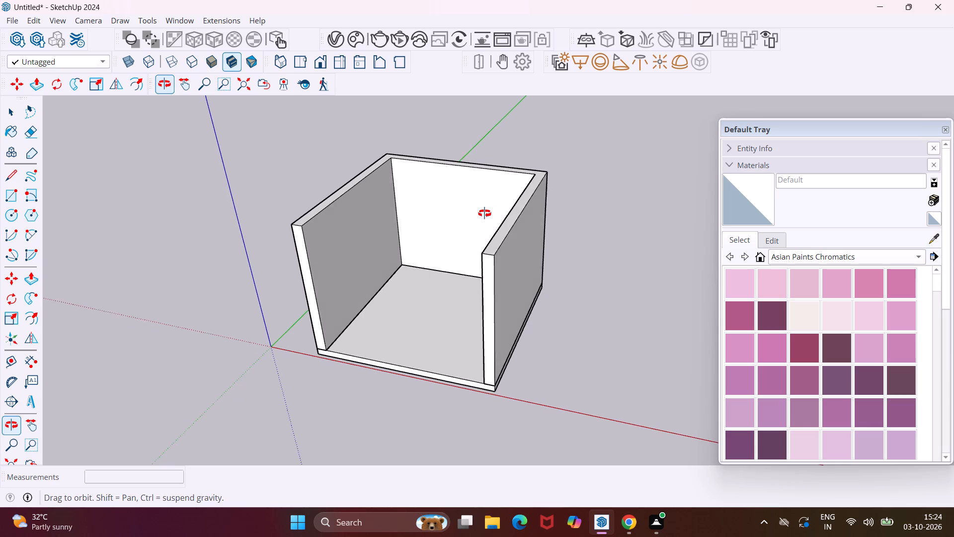
pyautogui.moveTo(484, 213); pyautogui.dragTo(524, 245, button='middle')
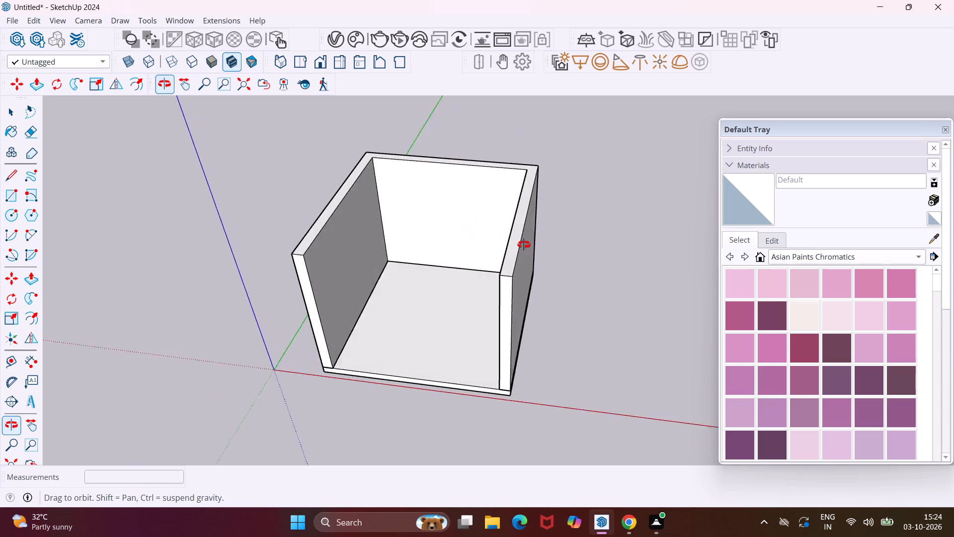
pyautogui.moveTo(524, 245); pyautogui.dragTo(720, 226, button='middle')
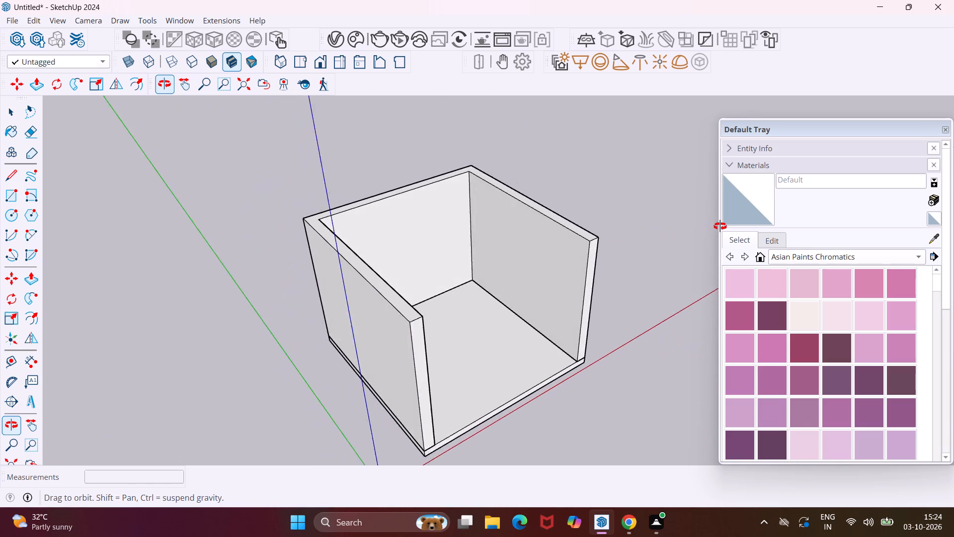
pyautogui.moveTo(720, 226); pyautogui.dragTo(608, 192, button='middle')
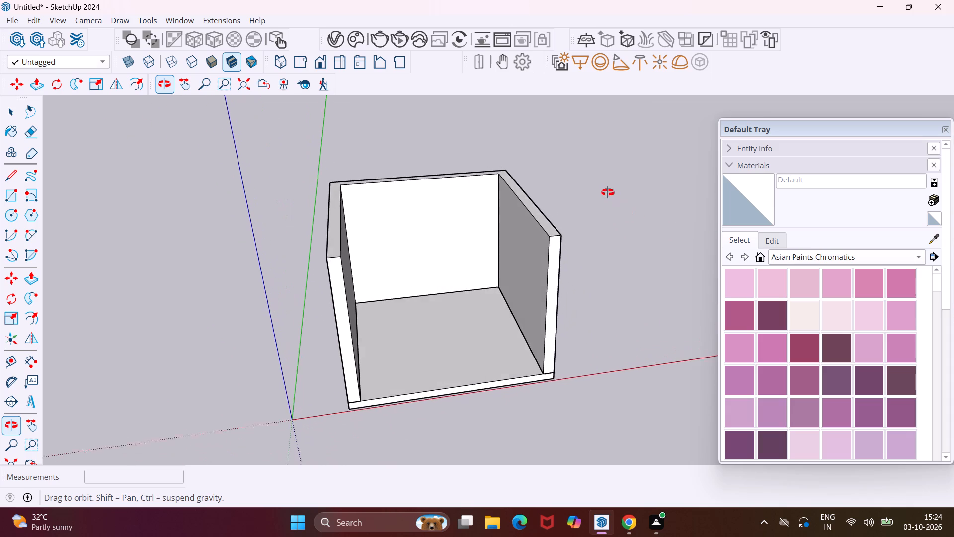
pyautogui.moveTo(608, 192); pyautogui.dragTo(608, 180, button='middle')
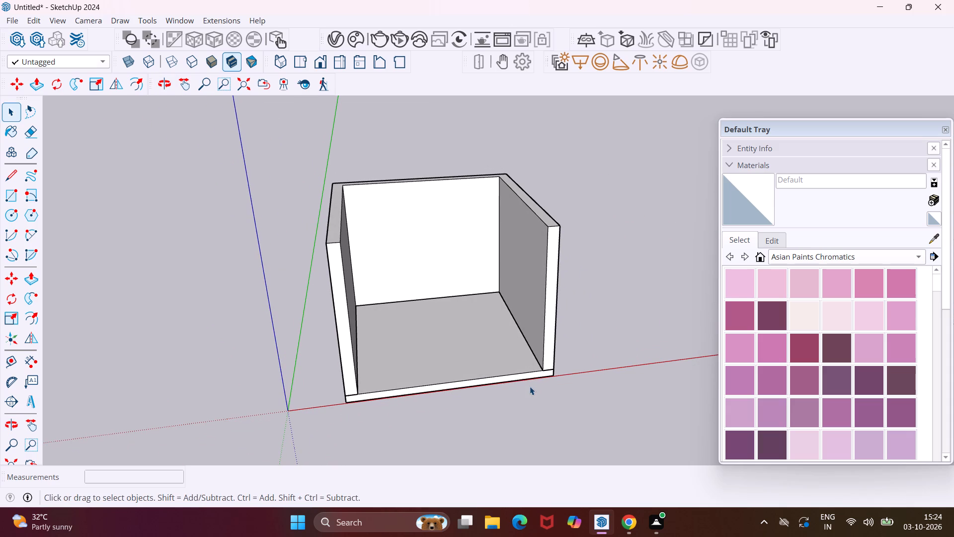
# Inside the floor slab's group, Push/Pull its front face 2' outward beyond the open side, and close the group.
pyautogui.moveTo(515, 379); pyautogui.dragTo(378, 376, button='middle')
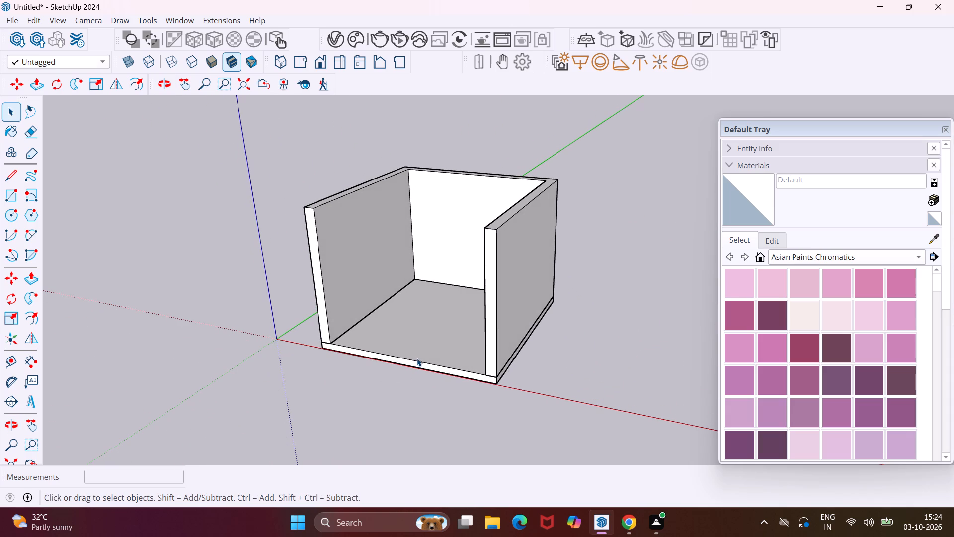
pyautogui.click(470, 376)
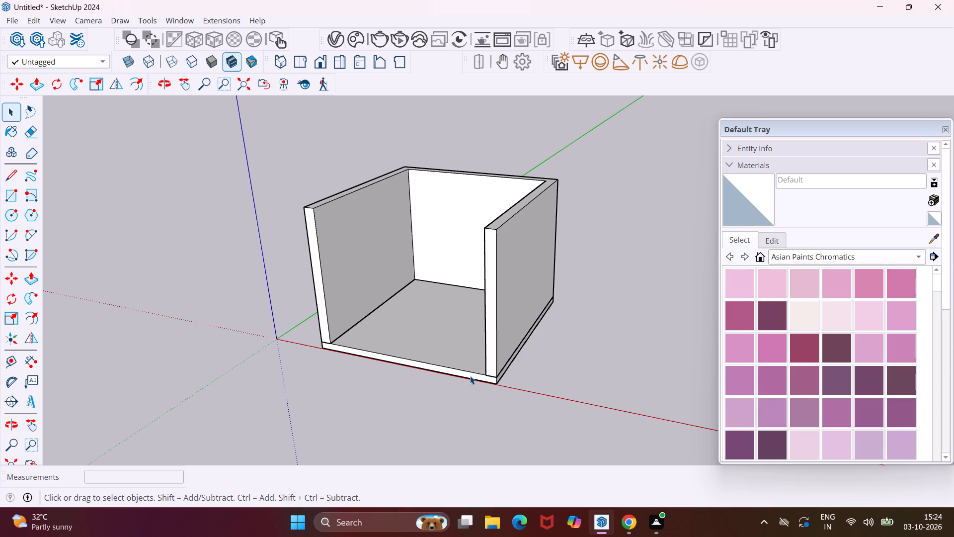
pyautogui.click(470, 376)
pyautogui.doubleClick(470, 376)
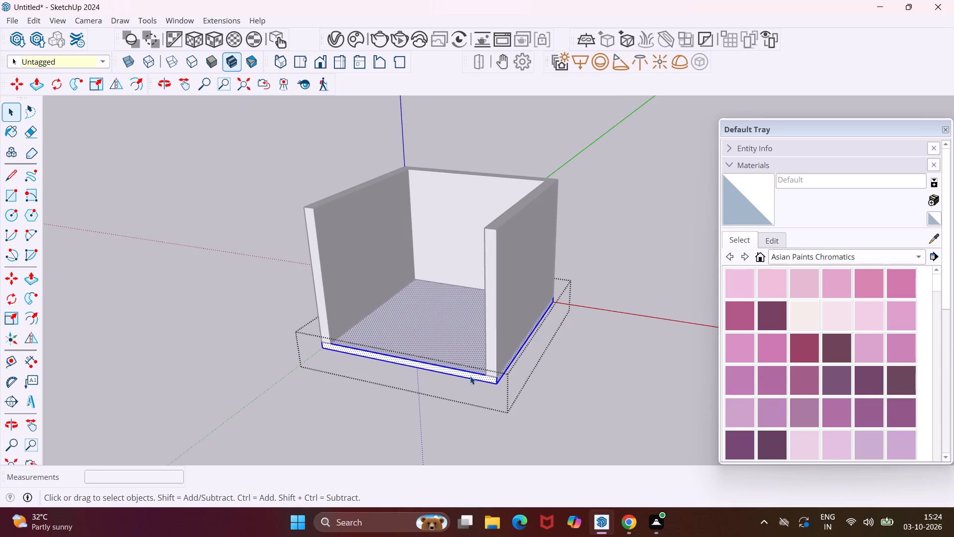
pyautogui.press('p')
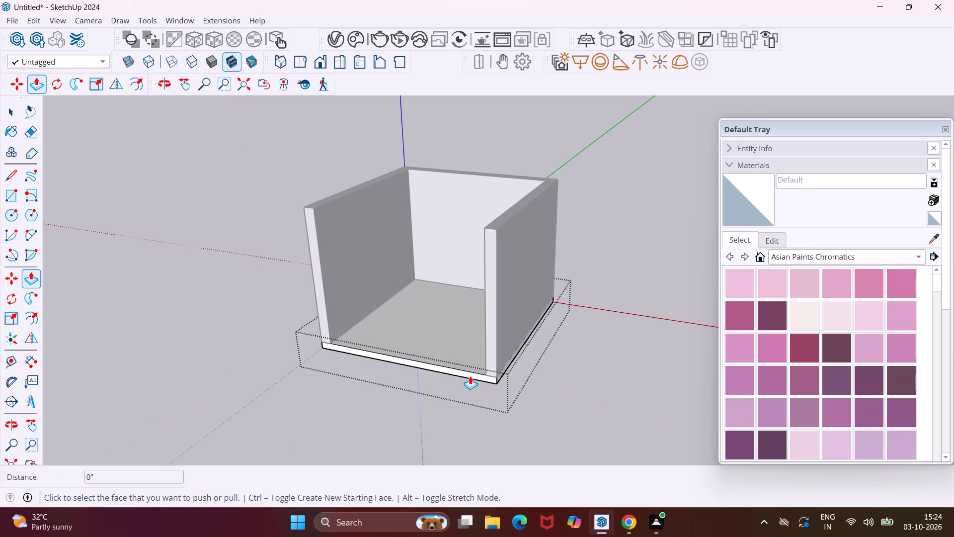
pyautogui.click(470, 373)
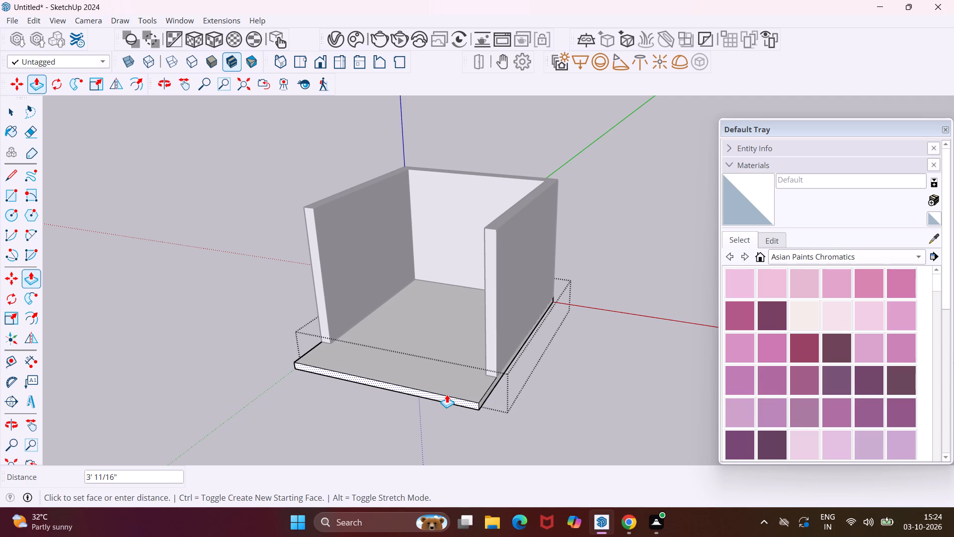
pyautogui.press('2')
pyautogui.press("'")
pyautogui.press('Return')
pyautogui.press('Escape')
pyautogui.press('space')
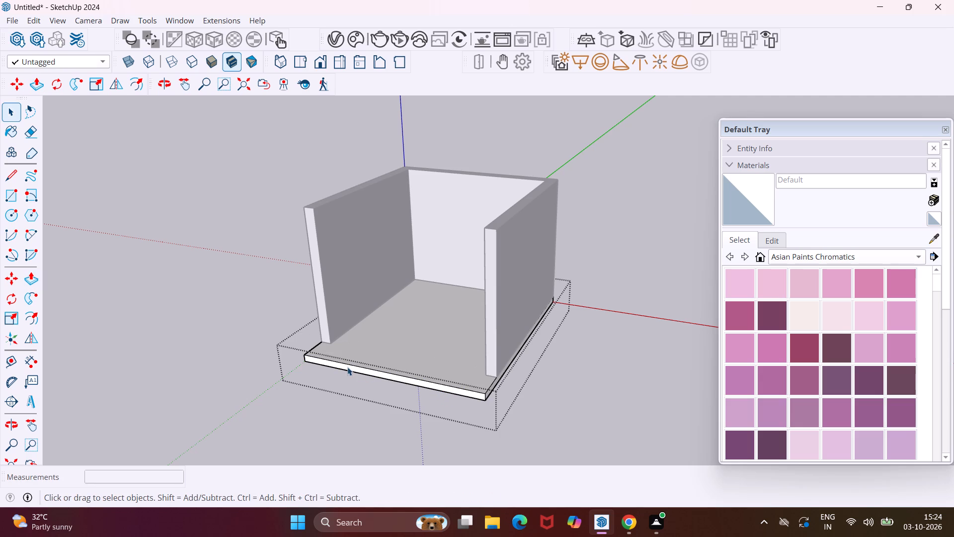
pyautogui.click(241, 377)
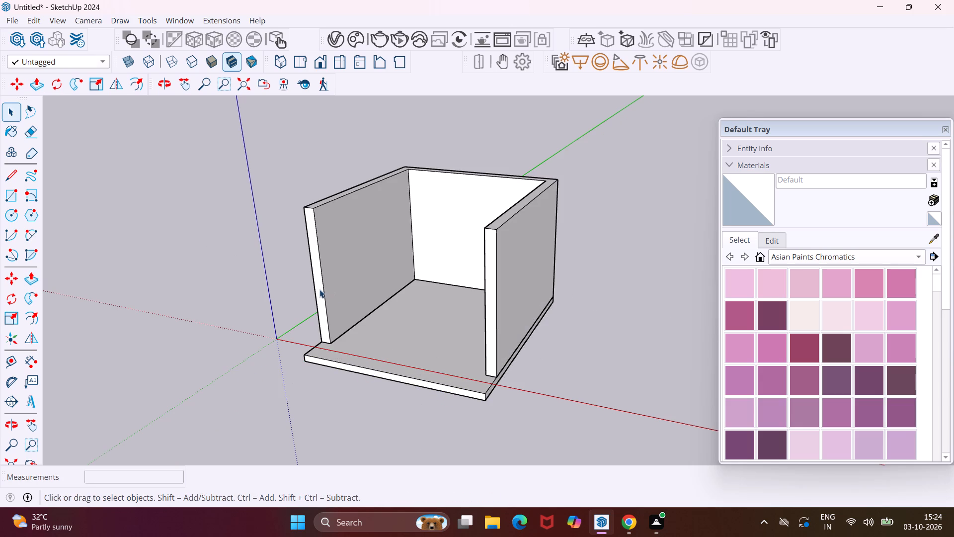
# Push/Pull the end face of the side wall nearest the origin 2' outward, flush with the floor slab's front edge.
pyautogui.click(319, 289)
pyautogui.press('p')
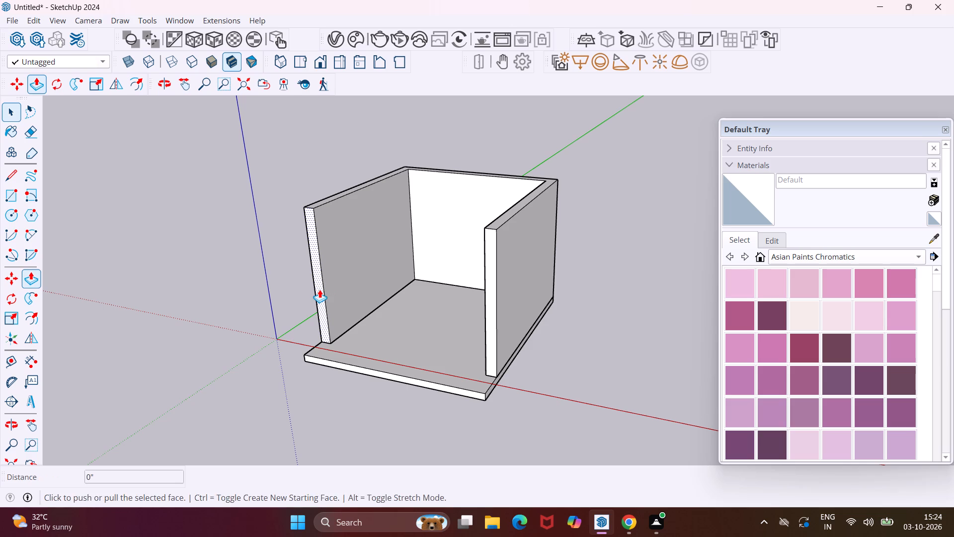
pyautogui.click(319, 289)
pyautogui.click(318, 368)
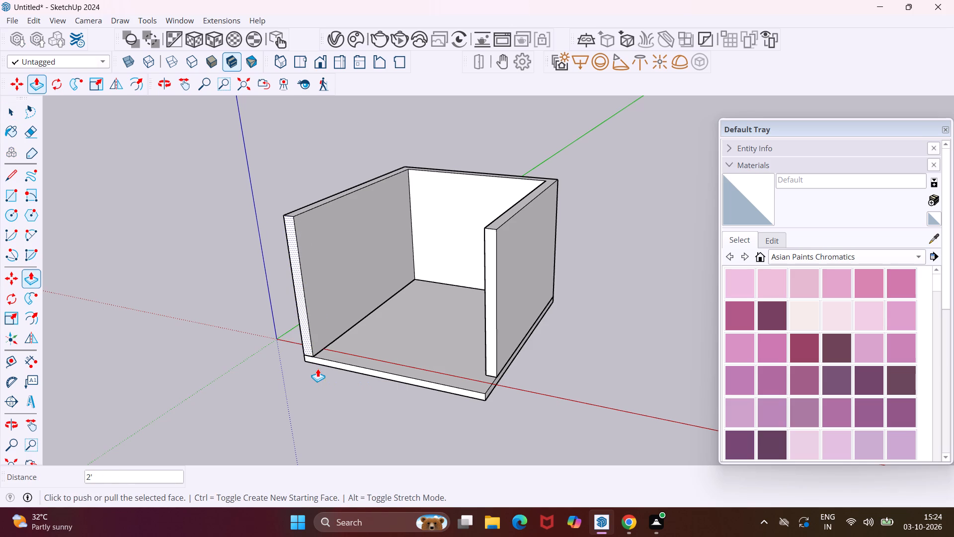
pyautogui.press('Escape')
pyautogui.press('space')
# Push/Pull the end face of the side wall farther from the origin 2' outward, flush with the slab's front edge.
pyautogui.click(492, 336)
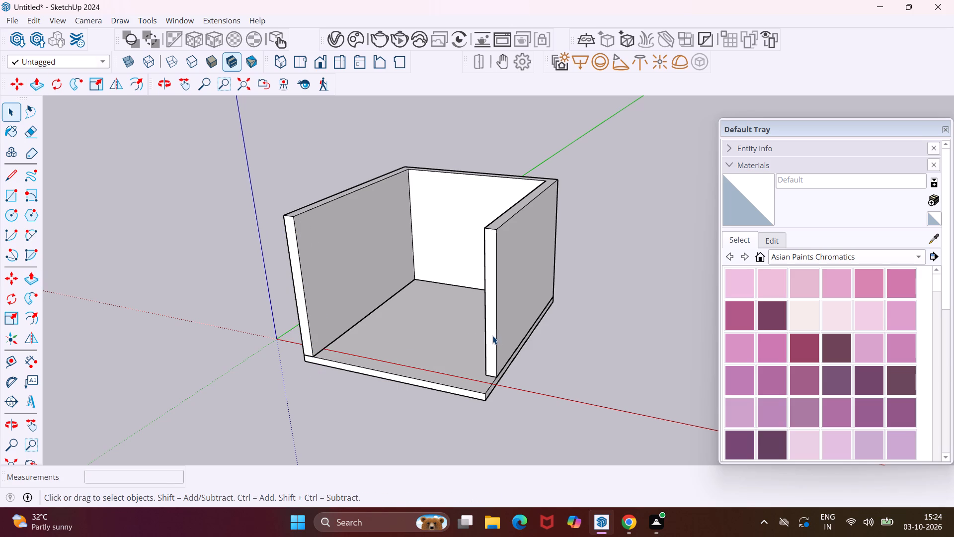
pyautogui.press('p')
pyautogui.click(492, 336)
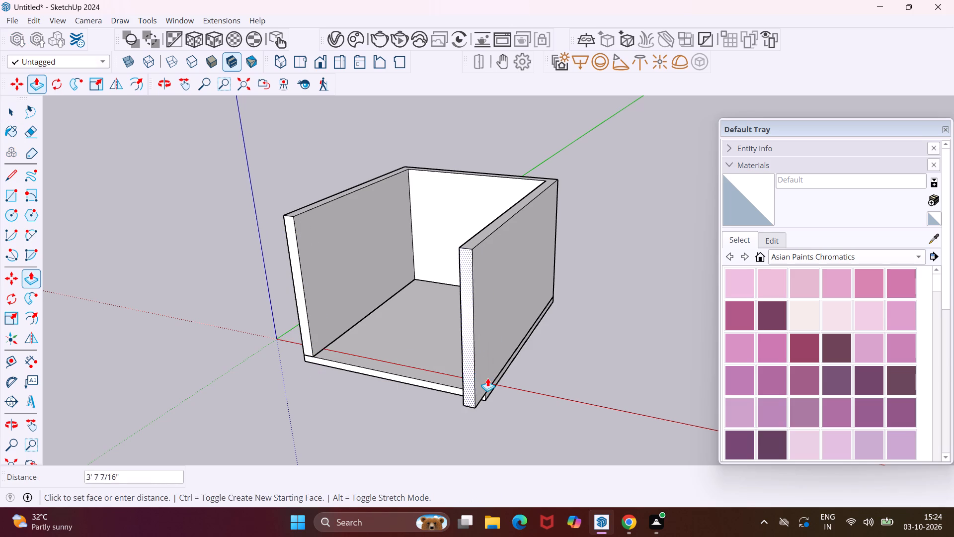
pyautogui.scroll(5, 488, 394)
pyautogui.click(488, 394)
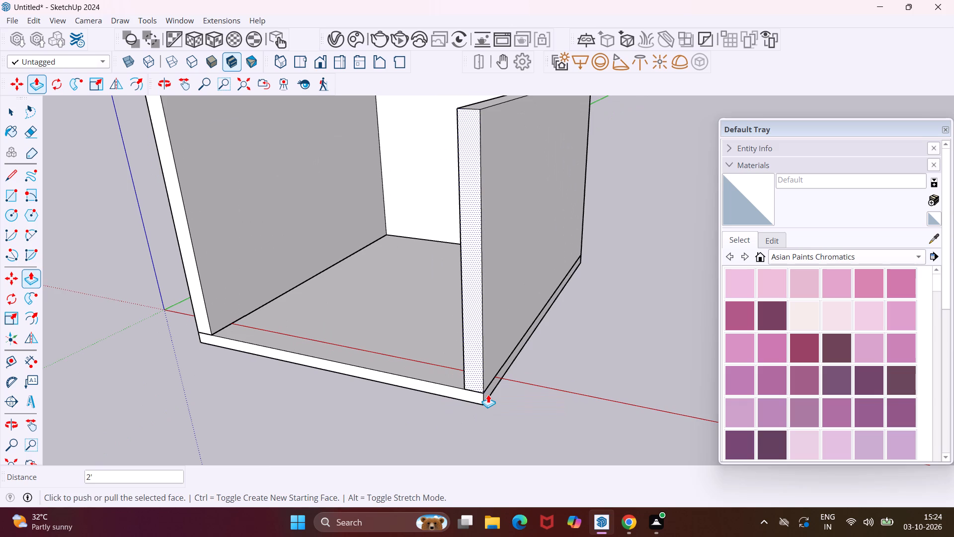
pyautogui.press('Escape')
pyautogui.press('space')
# On the back wall's outer face, place a vertical guide 2' in from the side edge farther from the origin.
pyautogui.moveTo(377, 351); pyautogui.dragTo(493, 365, button='middle')
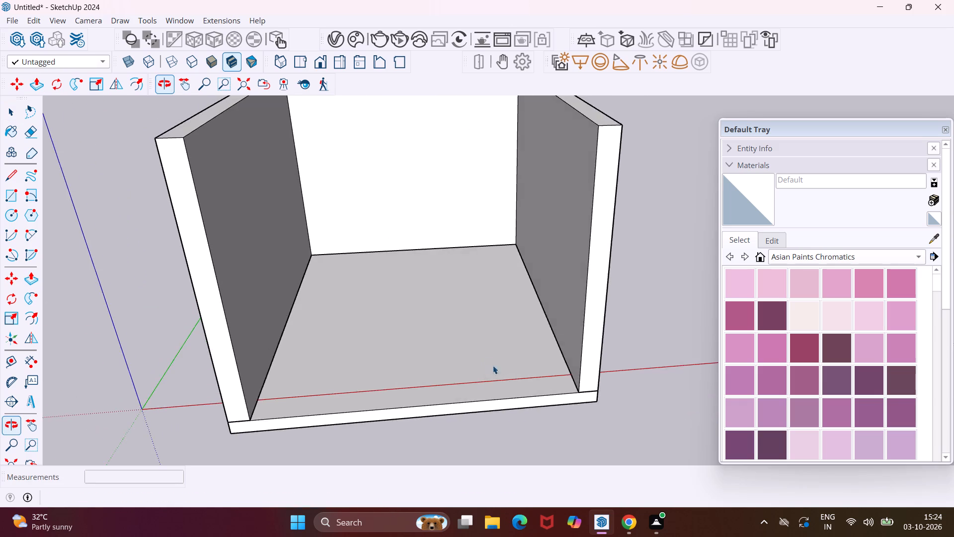
pyautogui.scroll(-6, 464, 348)
pyautogui.moveTo(364, 315); pyautogui.dragTo(731, 343, button='middle')
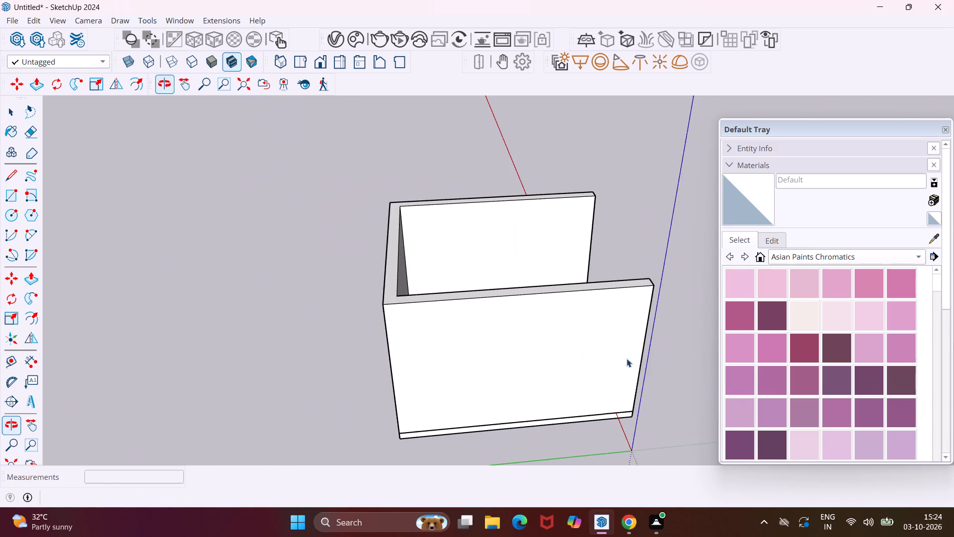
pyautogui.moveTo(402, 375); pyautogui.dragTo(741, 313, button='middle')
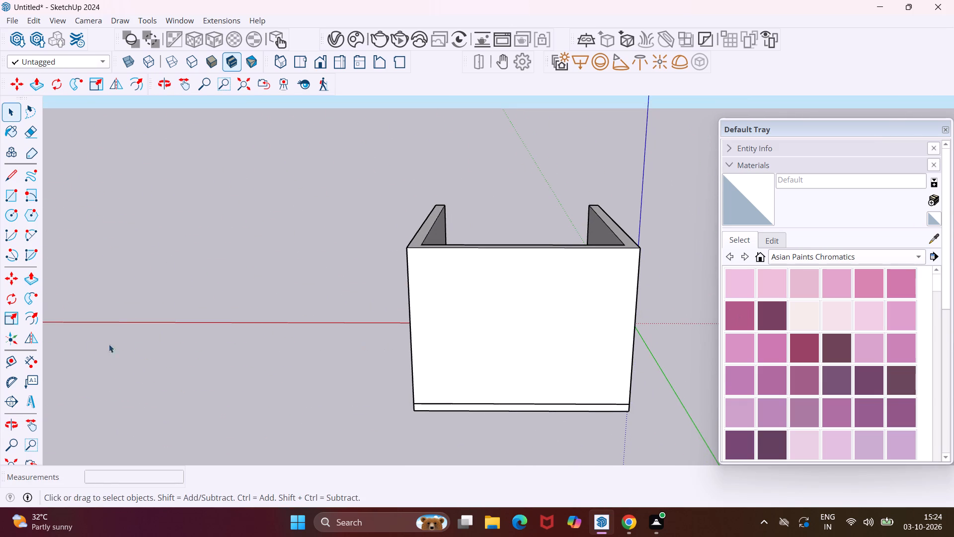
pyautogui.click(5, 366)
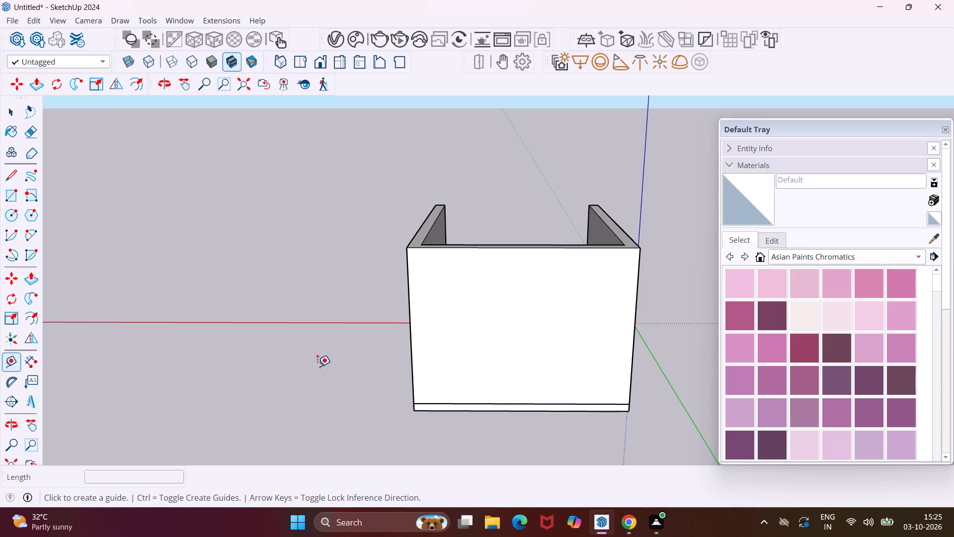
pyautogui.click(413, 351)
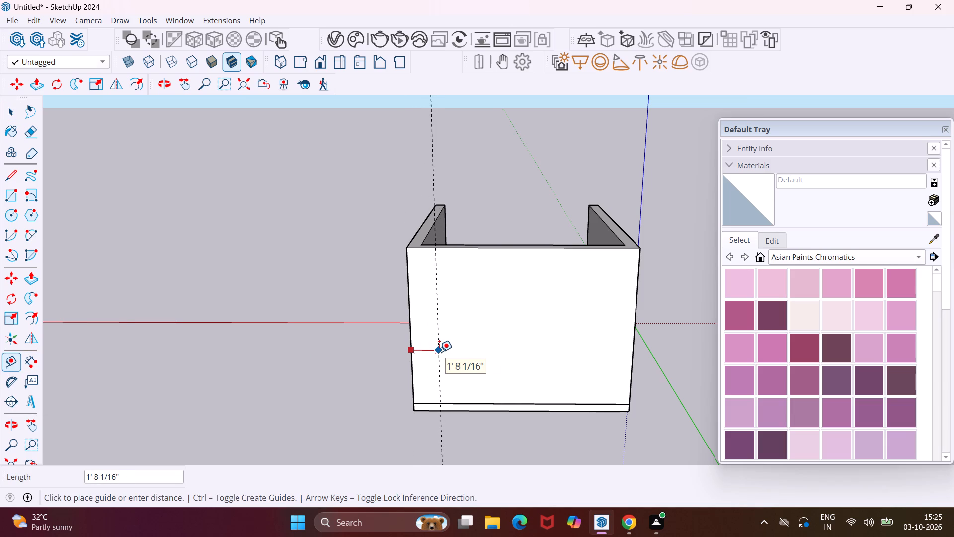
pyautogui.write("2'")
pyautogui.press('Return')
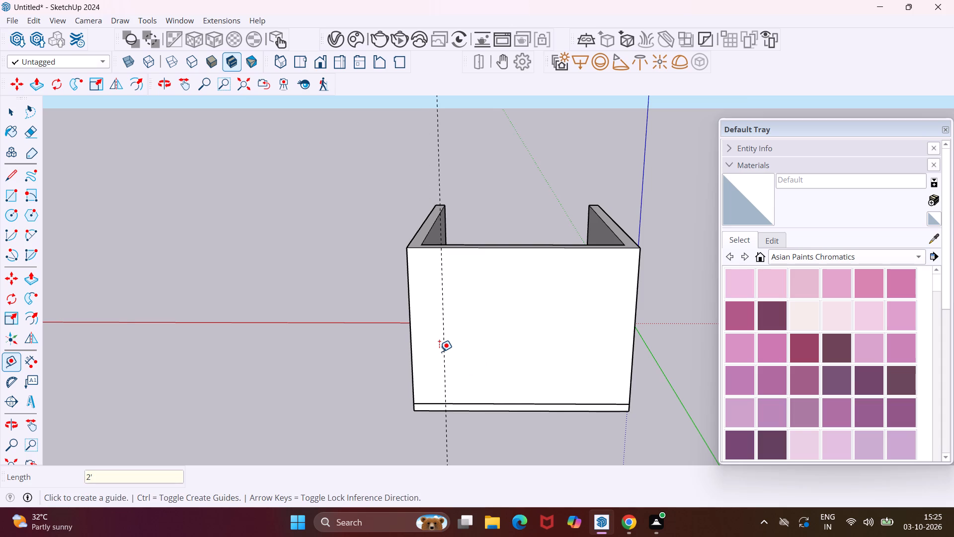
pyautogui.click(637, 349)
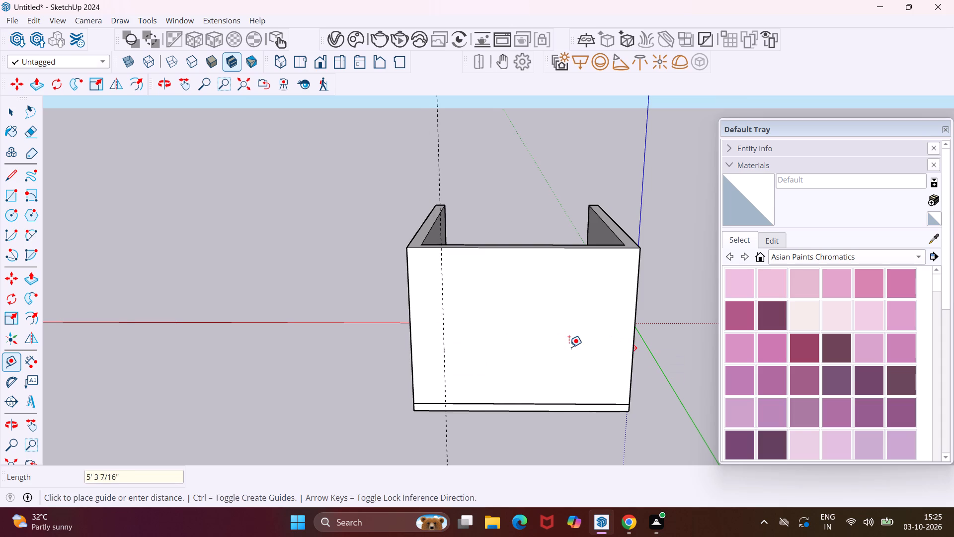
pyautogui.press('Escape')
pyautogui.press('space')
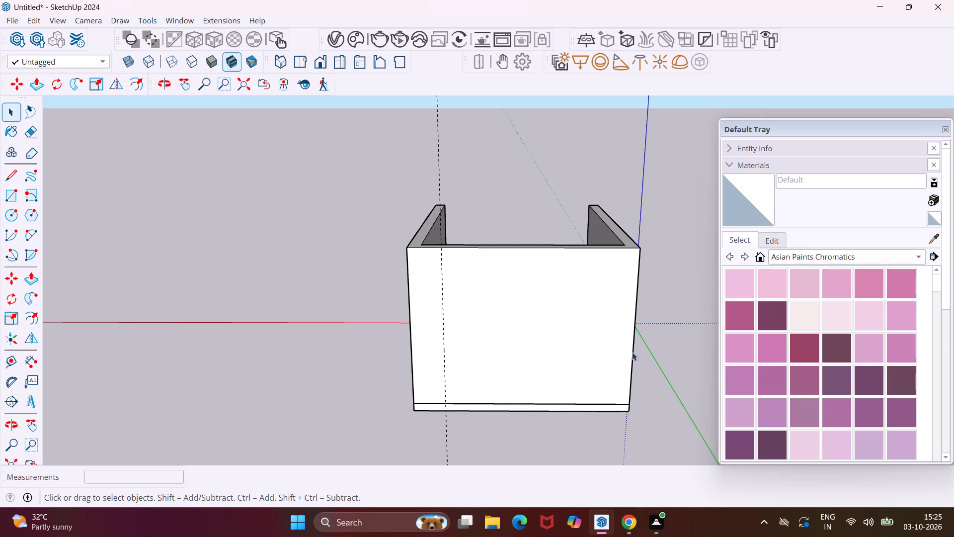
# Place a second vertical guide on the back wall, 2' in from the side edge nearest the origin.
pyautogui.click(14, 352)
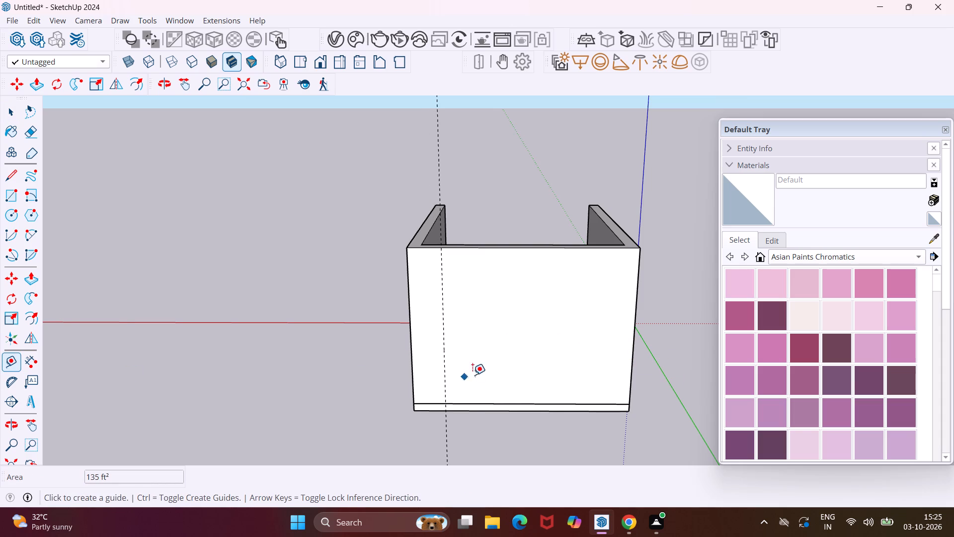
pyautogui.click(633, 336)
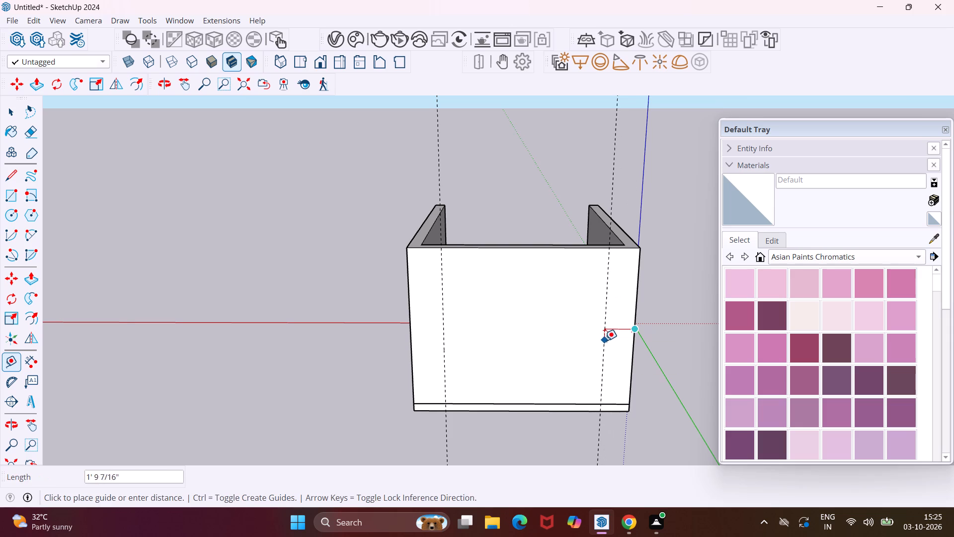
pyautogui.write("2'")
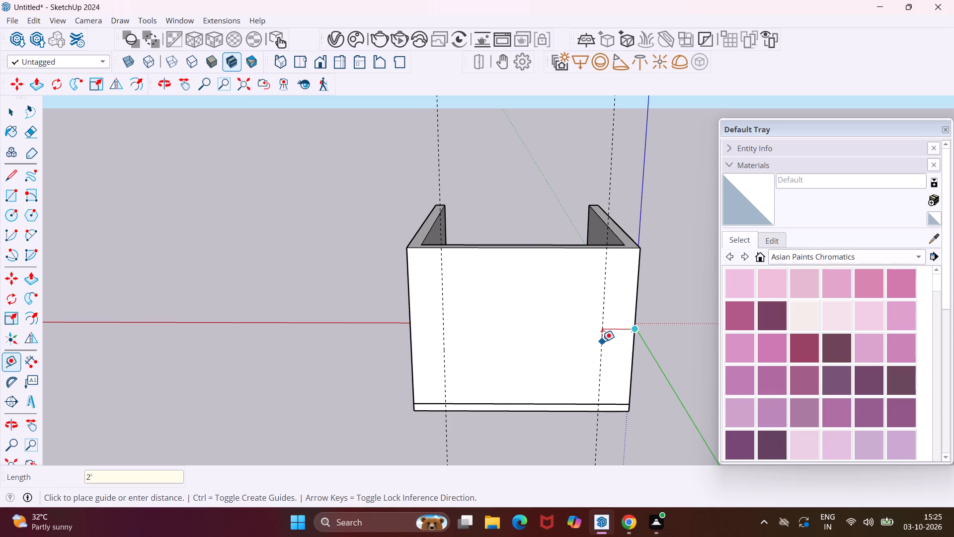
pyautogui.press('Return')
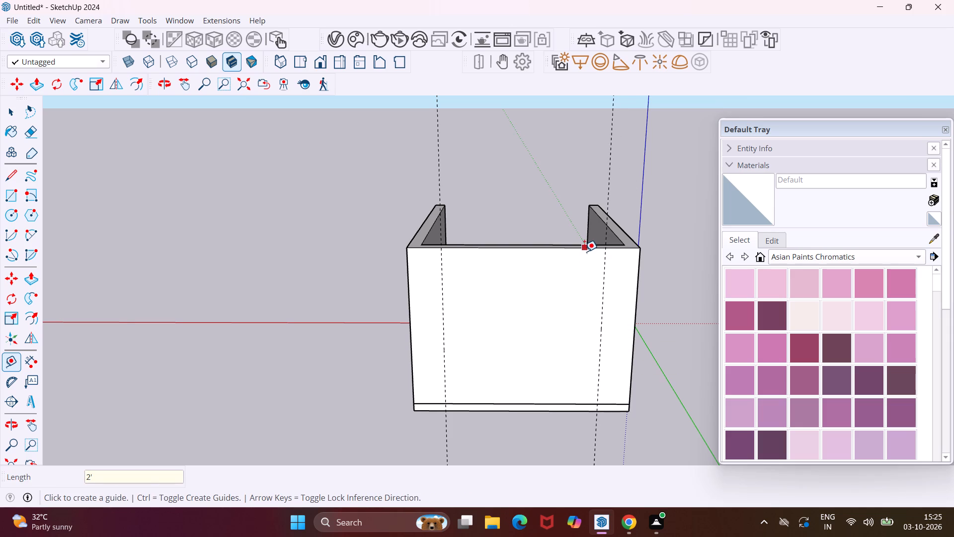
# Place a horizontal guide on the back wall's outer face, 2' below its top edge.
pyautogui.click(584, 252)
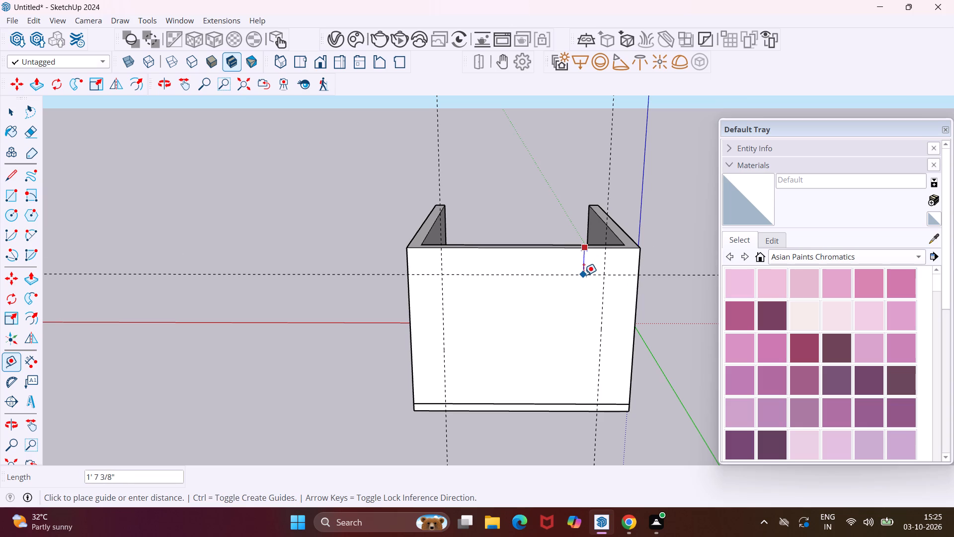
pyautogui.write("2'")
pyautogui.press('Return')
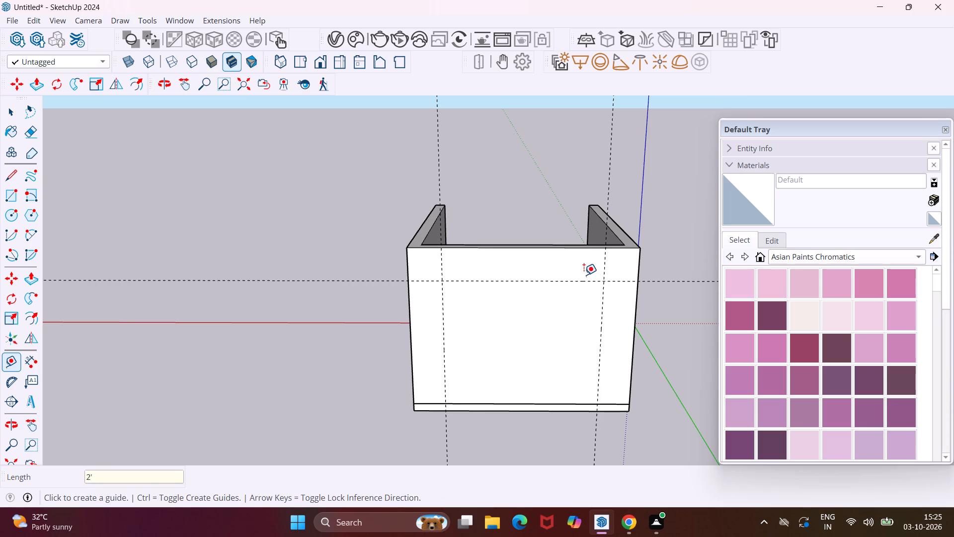
pyautogui.press('Escape')
pyautogui.press('space')
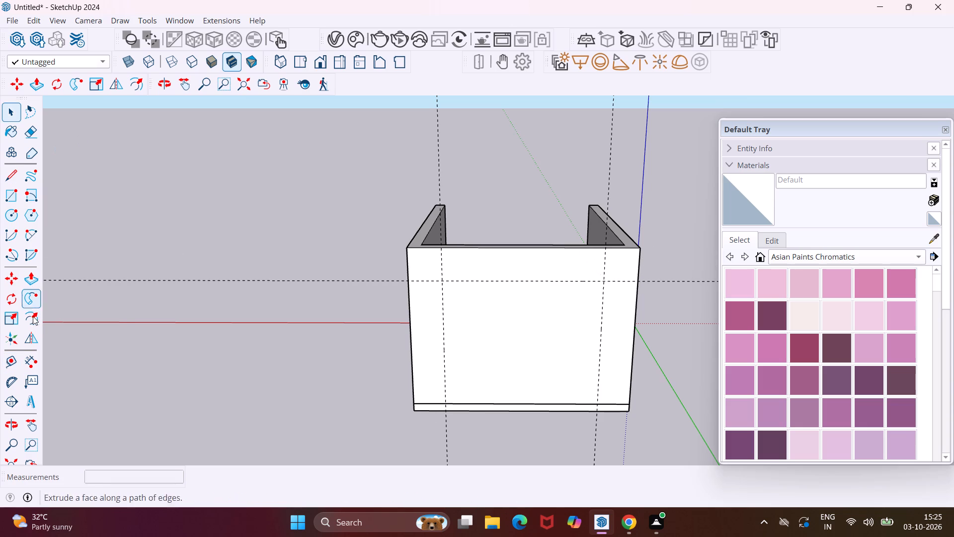
# Draw a rectangle about 9' 3 1/2" by 8' on the back wall, from the guides' intersection down to the wall's bottom edge.
pyautogui.click(18, 199)
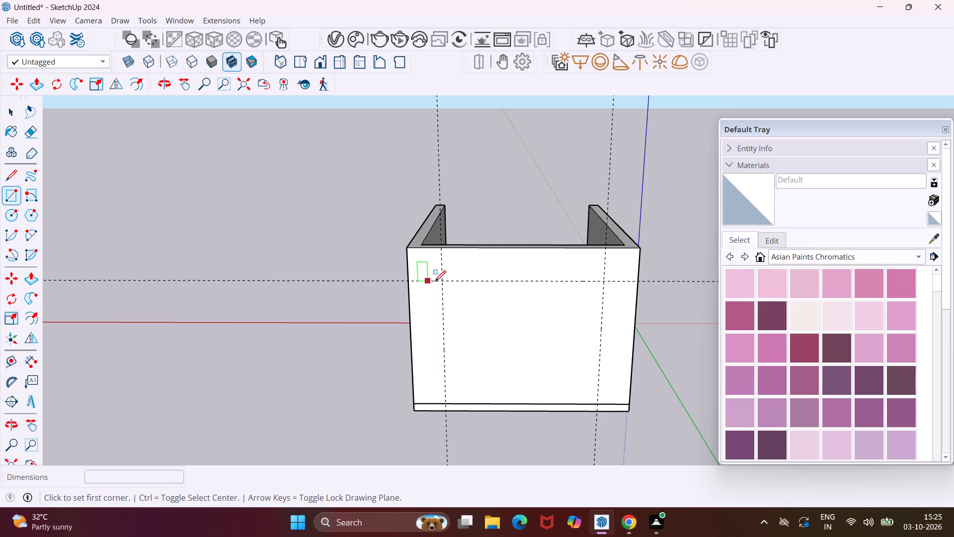
pyautogui.click(446, 281)
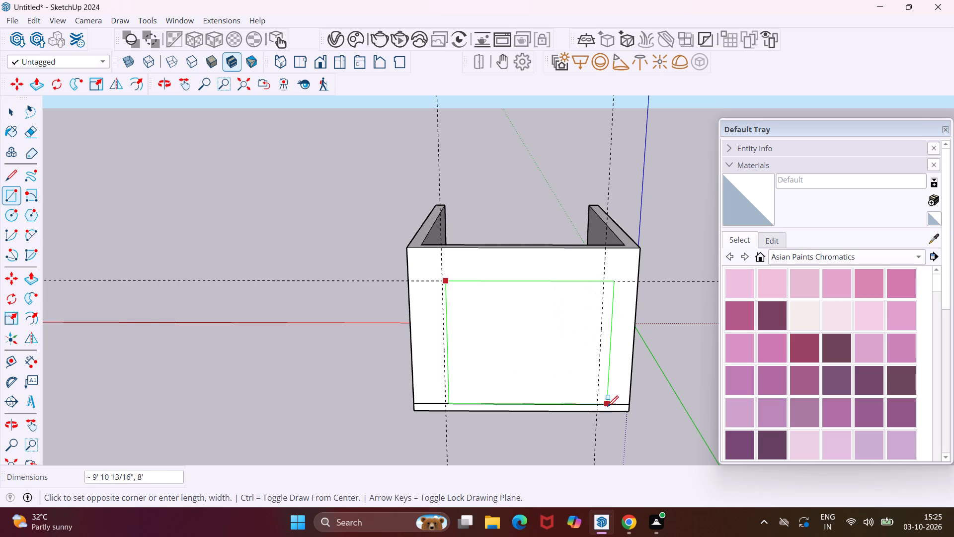
pyautogui.click(595, 406)
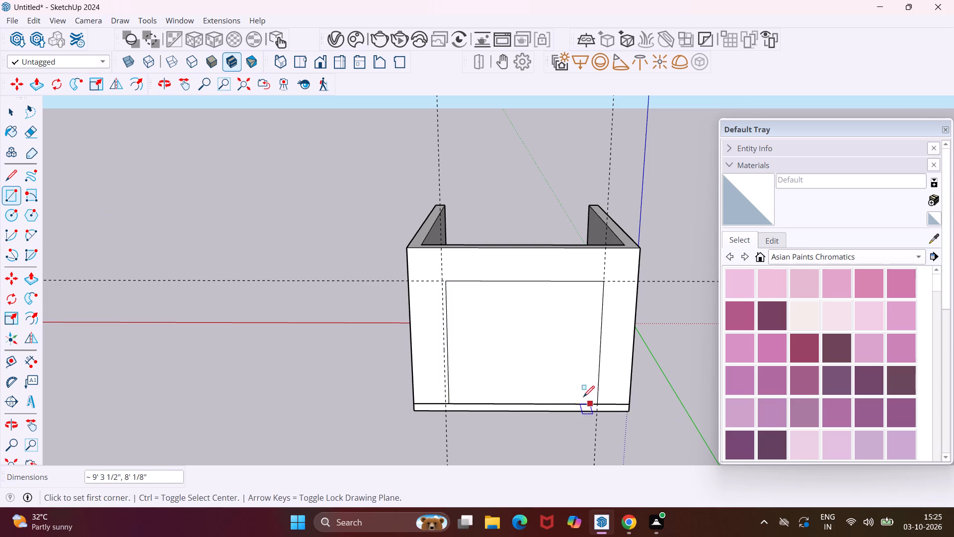
pyautogui.press('Escape')
pyautogui.press('space')
# Push/Pull the rectangle 9" through the back wall to cut an opening.
pyautogui.click(557, 371)
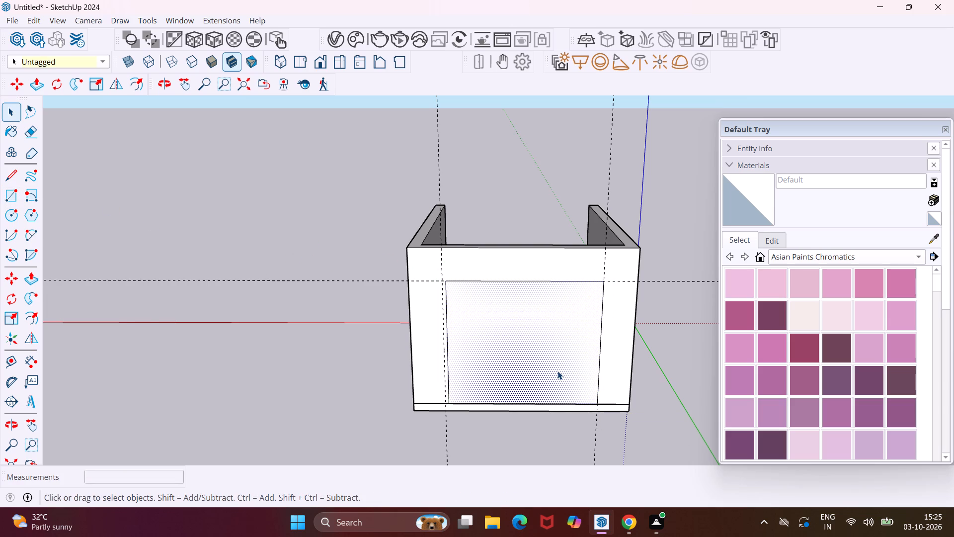
pyautogui.press('p')
pyautogui.click(556, 365)
pyautogui.moveTo(553, 331); pyautogui.dragTo(567, 408, button='middle')
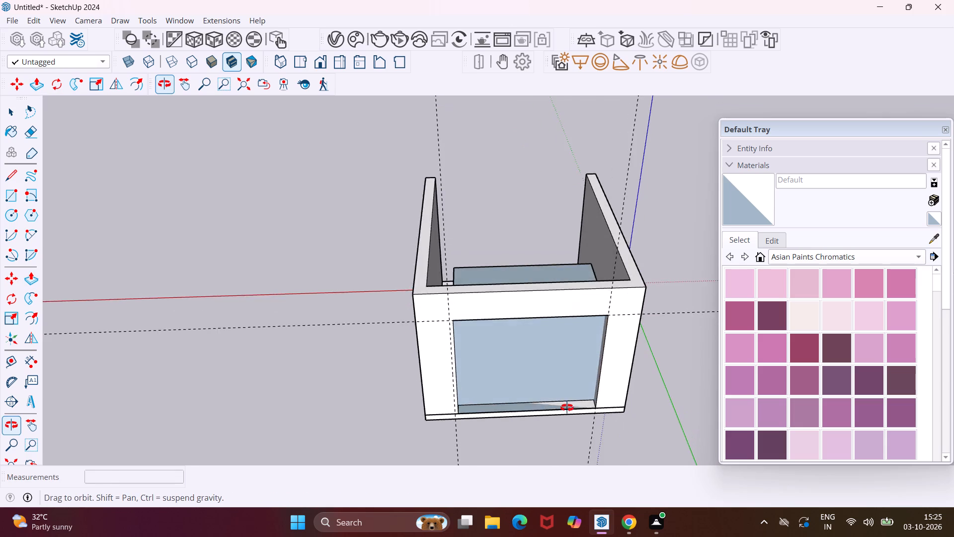
pyautogui.moveTo(567, 408); pyautogui.dragTo(576, 422, button='middle')
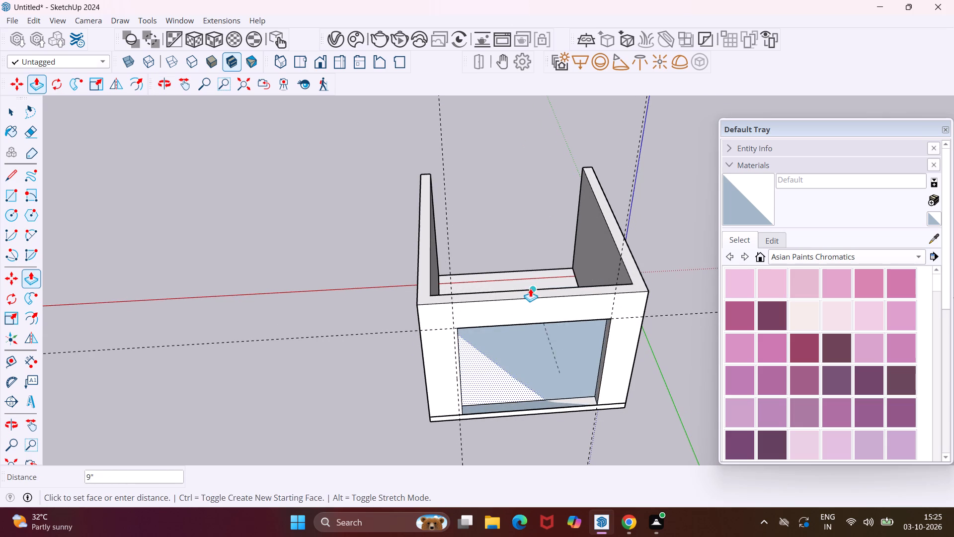
pyautogui.click(530, 288)
pyautogui.press('Escape')
pyautogui.press('space')
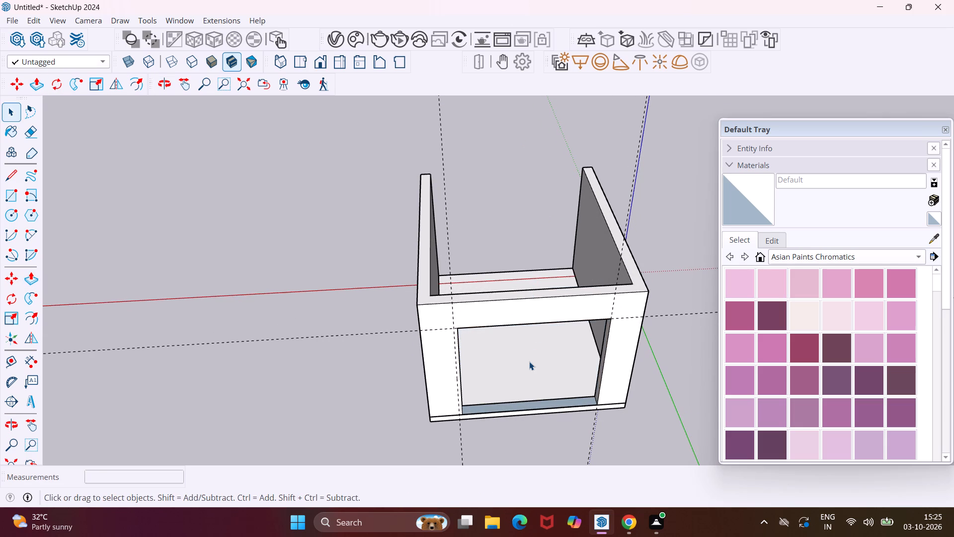
# Open the Chaos Cosmos asset browser and search it for "window".
pyautogui.moveTo(529, 361); pyautogui.dragTo(427, 245, button='middle')
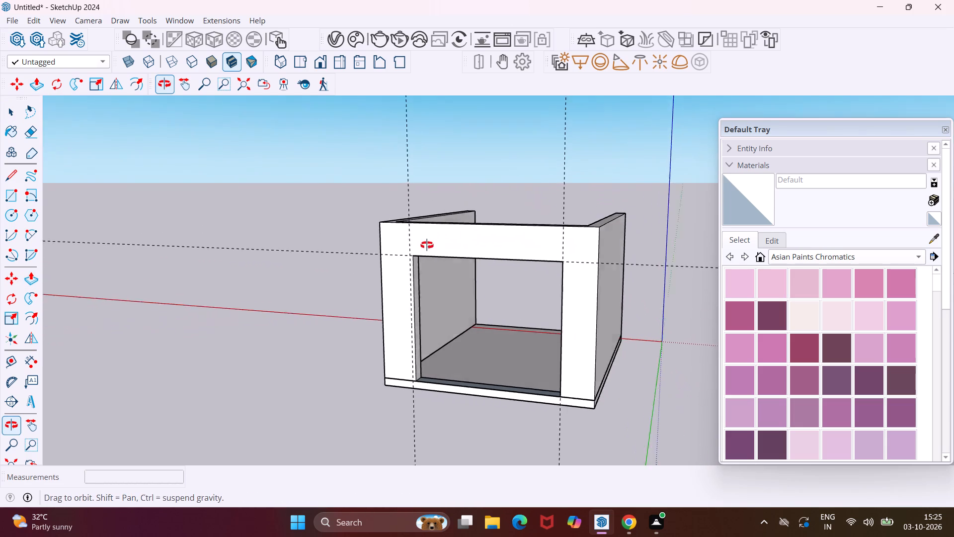
pyautogui.moveTo(427, 245); pyautogui.dragTo(415, 249, button='middle')
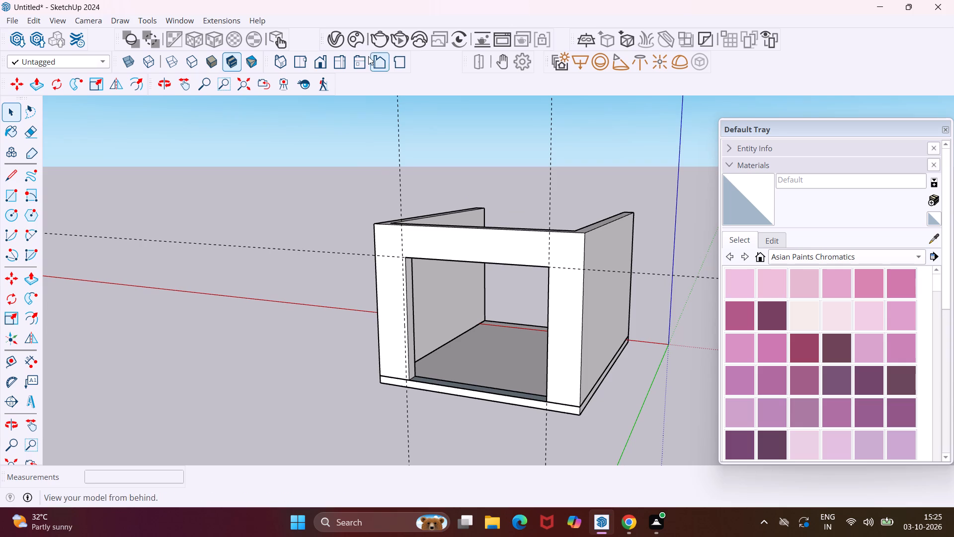
pyautogui.click(352, 36)
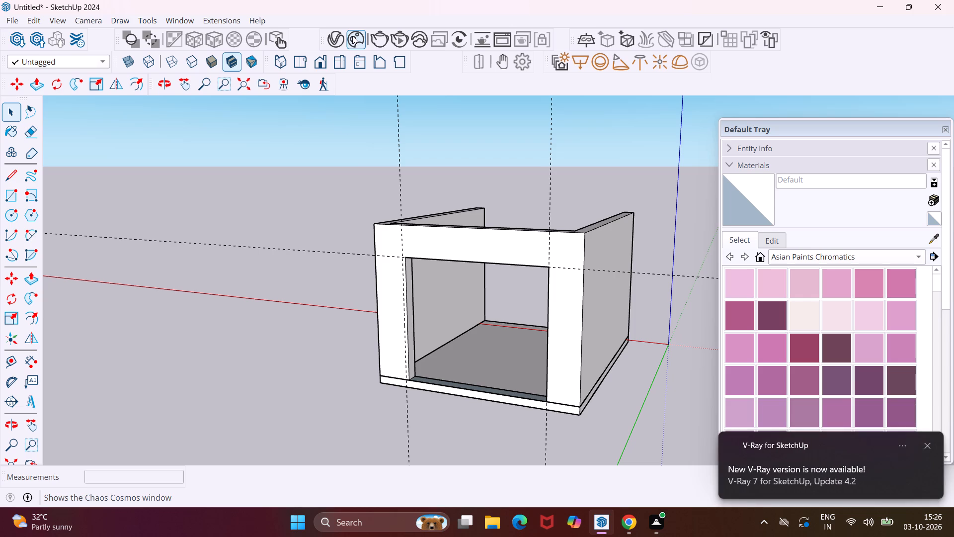
pyautogui.click(352, 36)
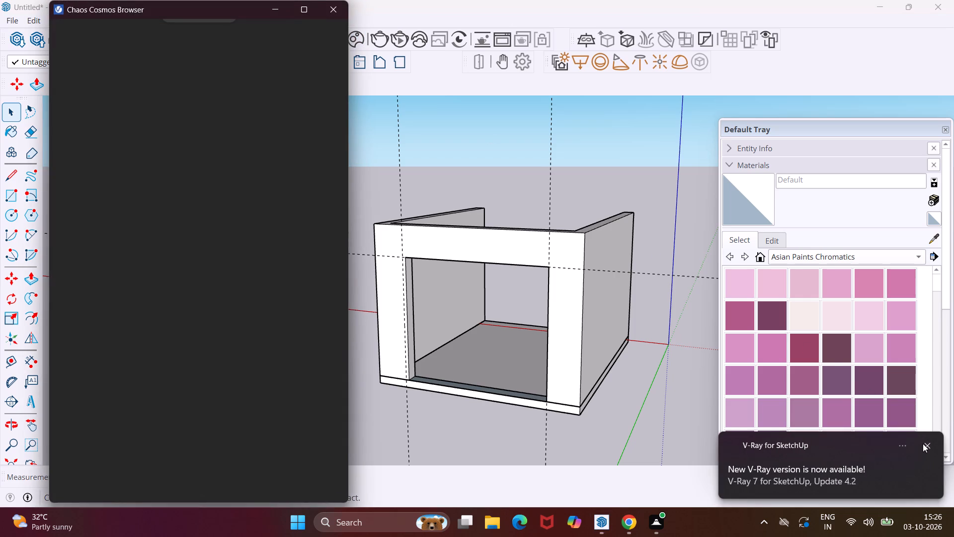
pyautogui.click(923, 444)
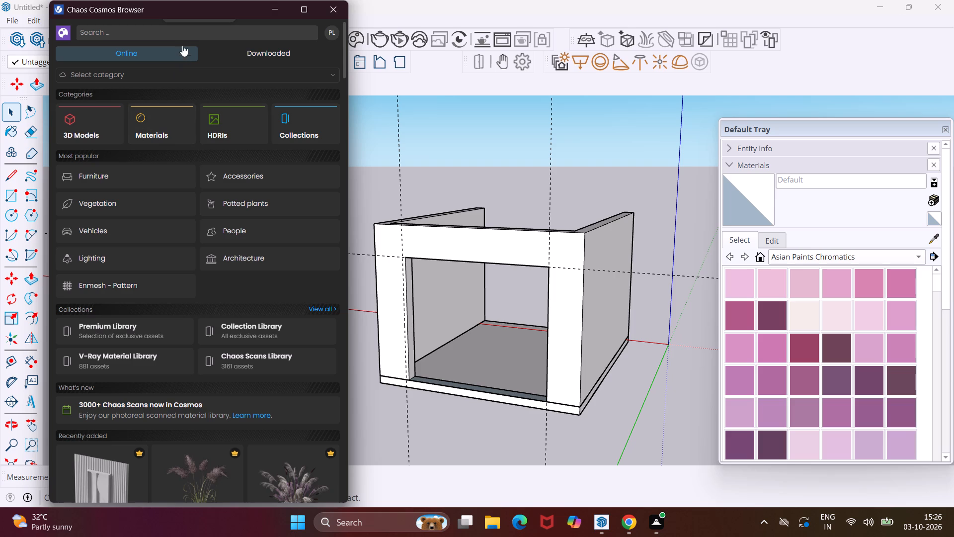
pyautogui.click(187, 31)
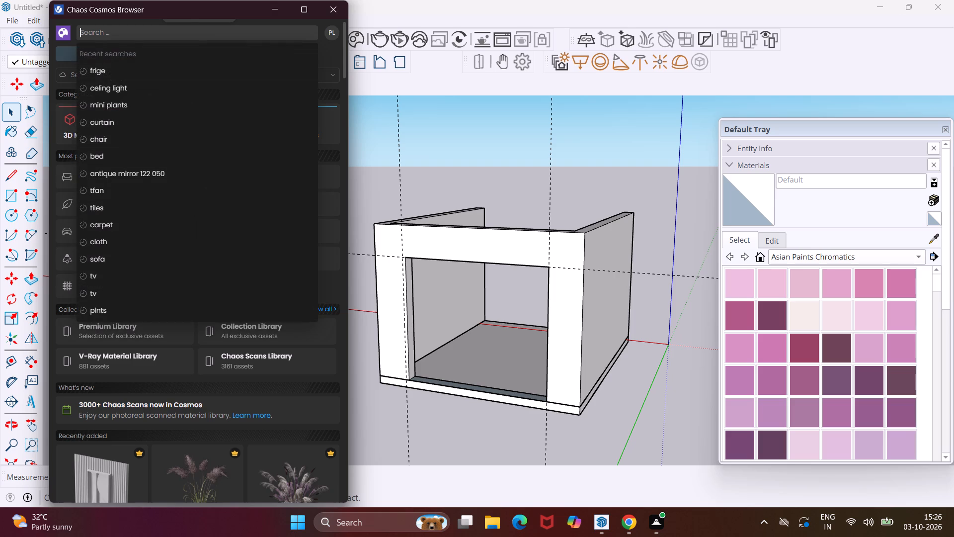
pyautogui.write('windo')
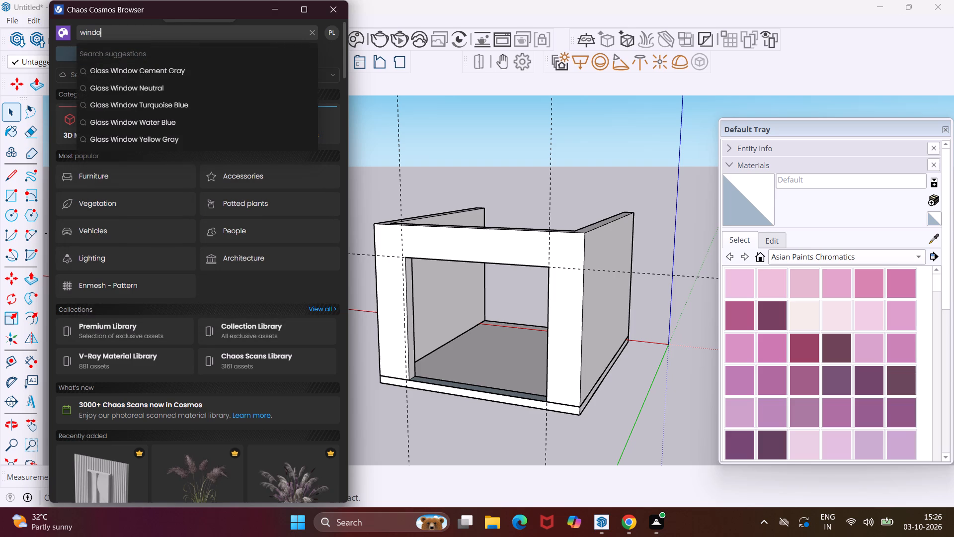
pyautogui.press('w')
pyautogui.press('Return')
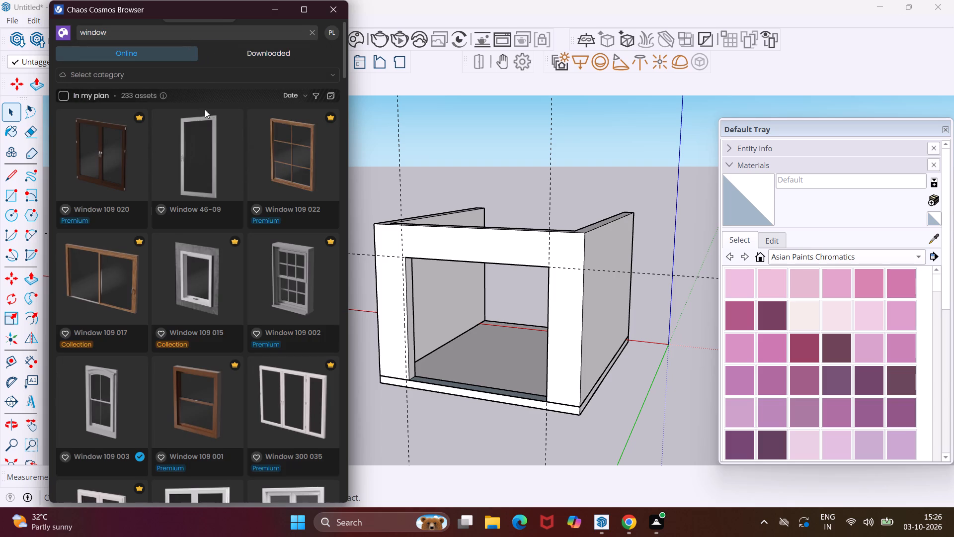
# Import the three-panel Window 46-13 from the results and place one copy in the back wall opening, closing the asset browser.
pyautogui.scroll(-4, 204, 196)
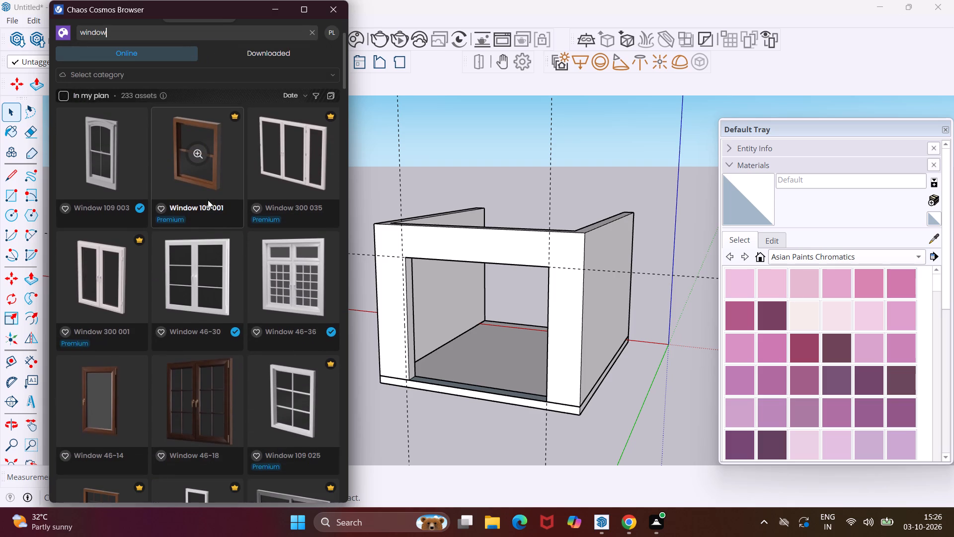
pyautogui.scroll(-5, 261, 167)
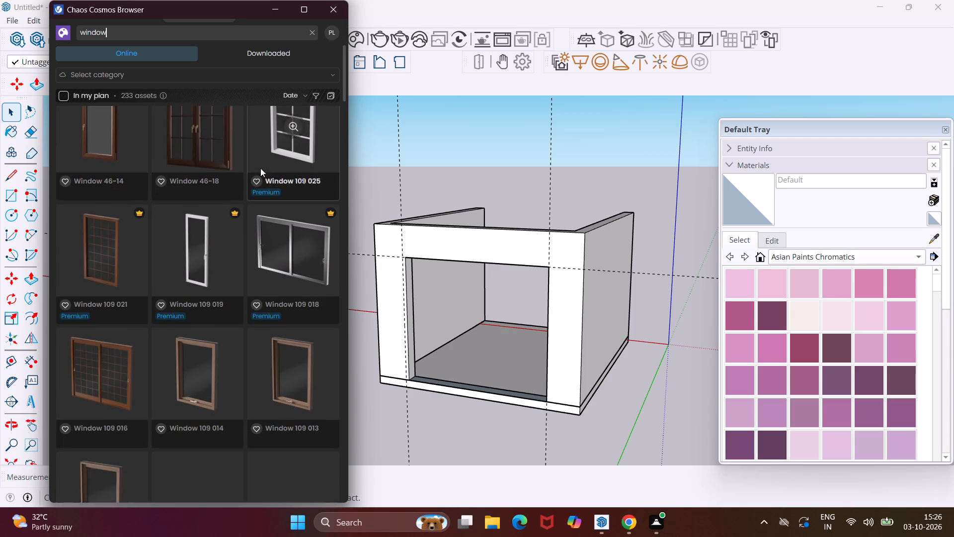
pyautogui.scroll(-9, 260, 168)
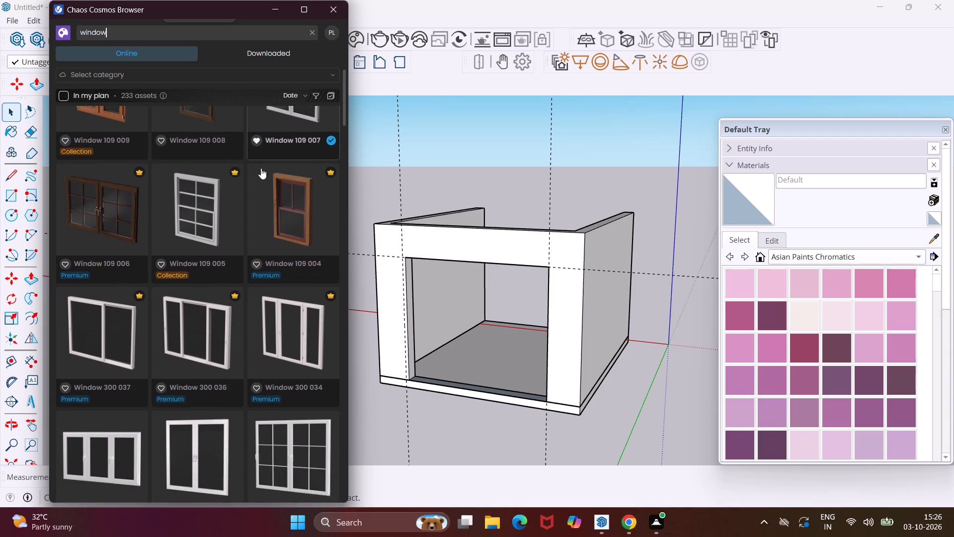
pyautogui.scroll(-4, 261, 168)
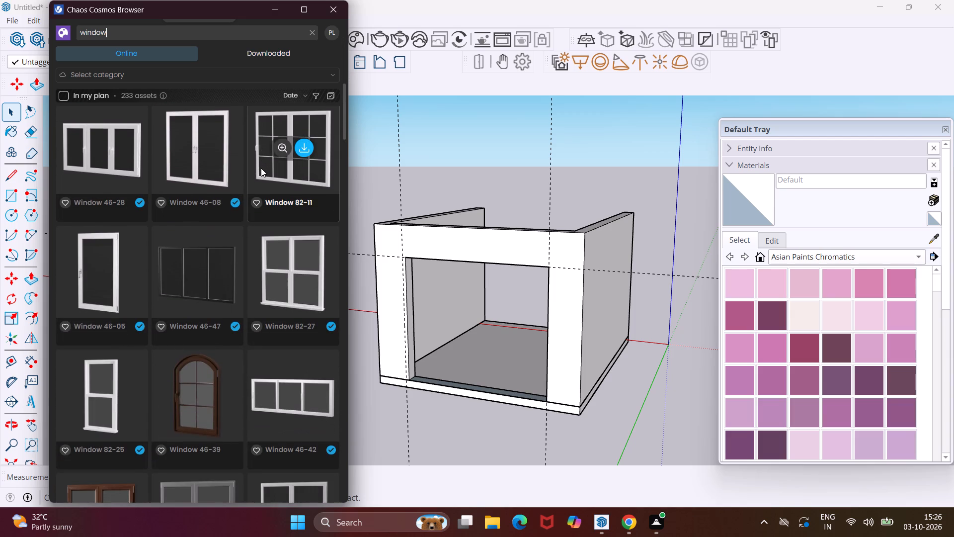
pyautogui.scroll(-5, 261, 168)
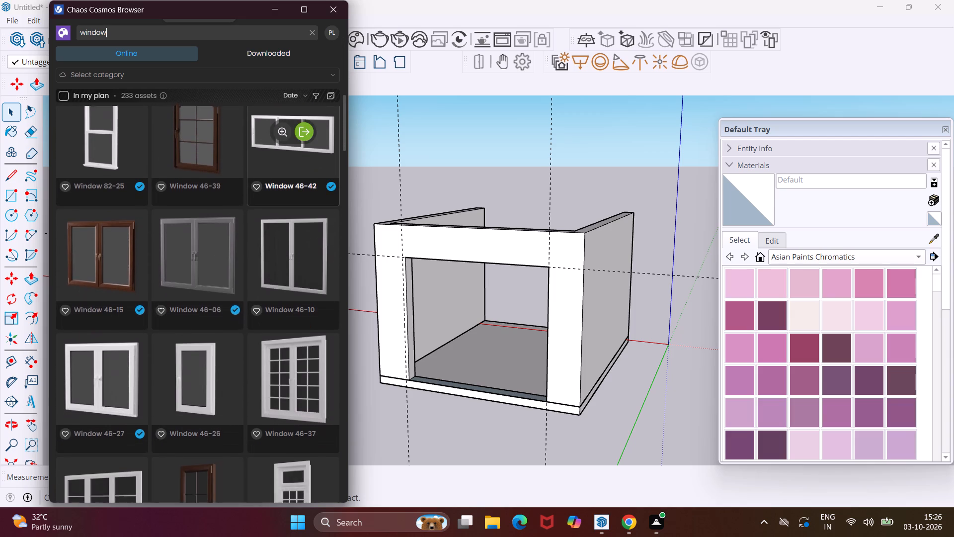
pyautogui.scroll(-6, 261, 168)
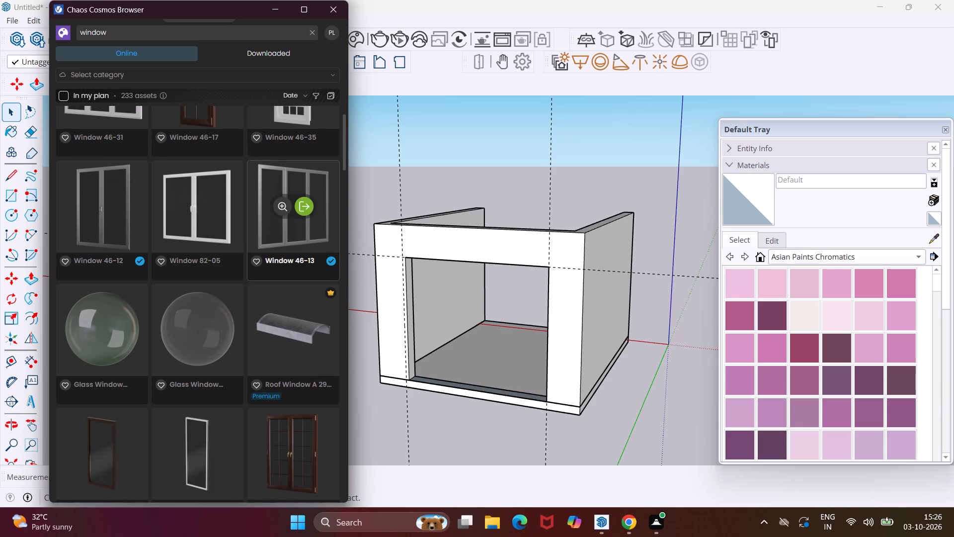
pyautogui.click(306, 208)
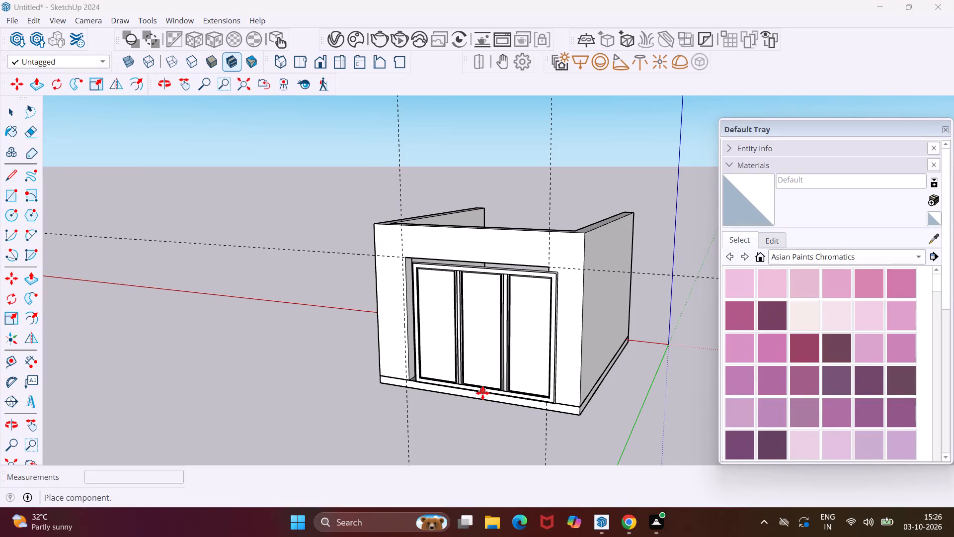
pyautogui.click(480, 392)
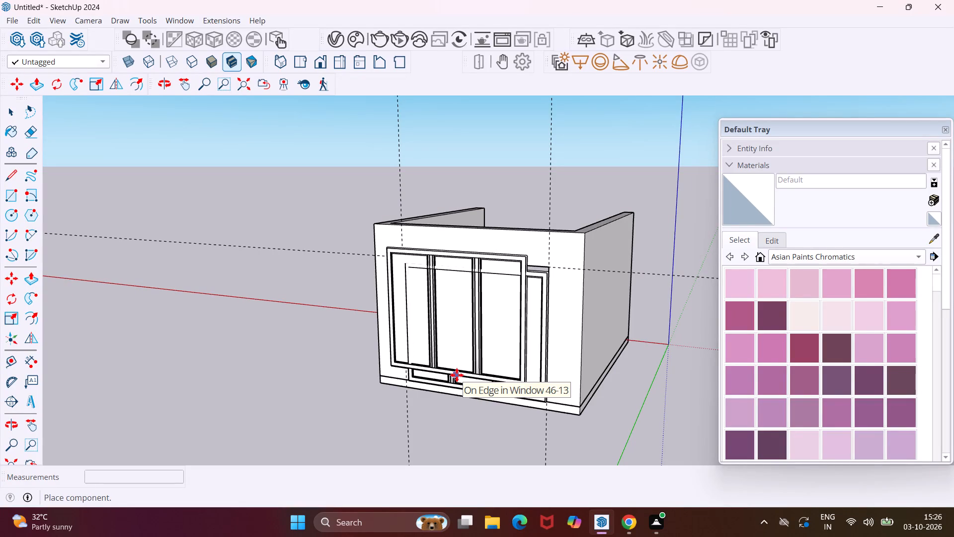
pyautogui.press('Escape')
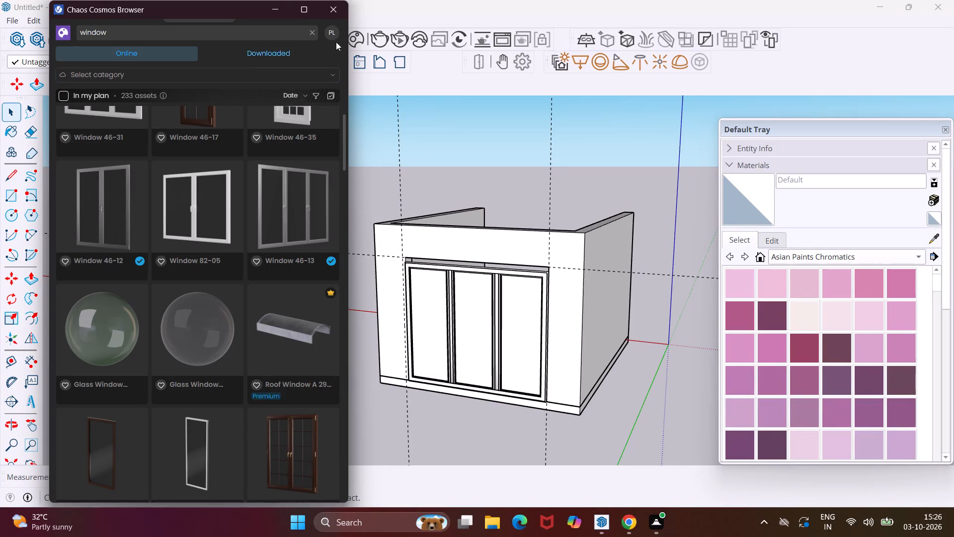
pyautogui.click(334, 13)
# Scale the window's height by about 1.03 so its top meets the top edge of the back wall opening.
pyautogui.moveTo(309, 227); pyautogui.dragTo(317, 229, button='middle')
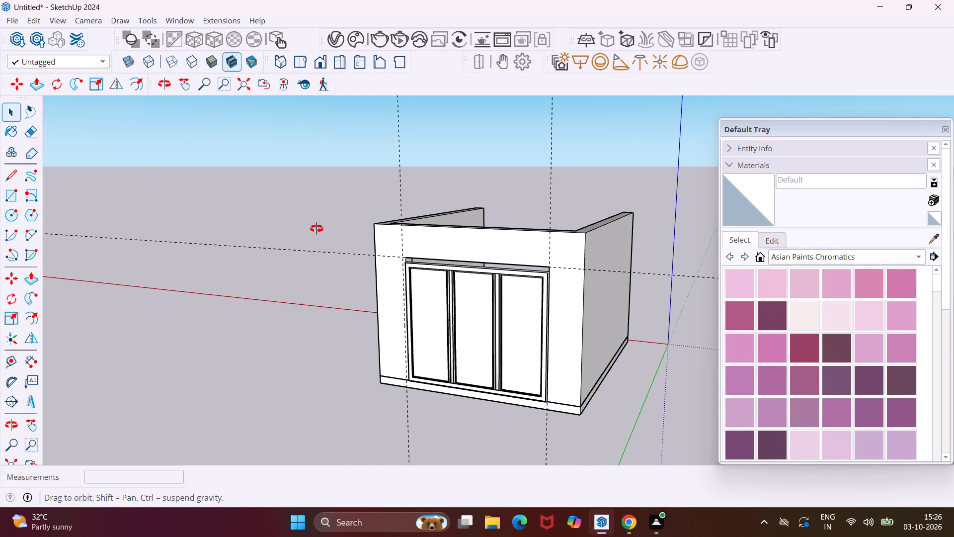
pyautogui.moveTo(317, 229); pyautogui.dragTo(543, 275, button='middle')
pyautogui.press('Escape')
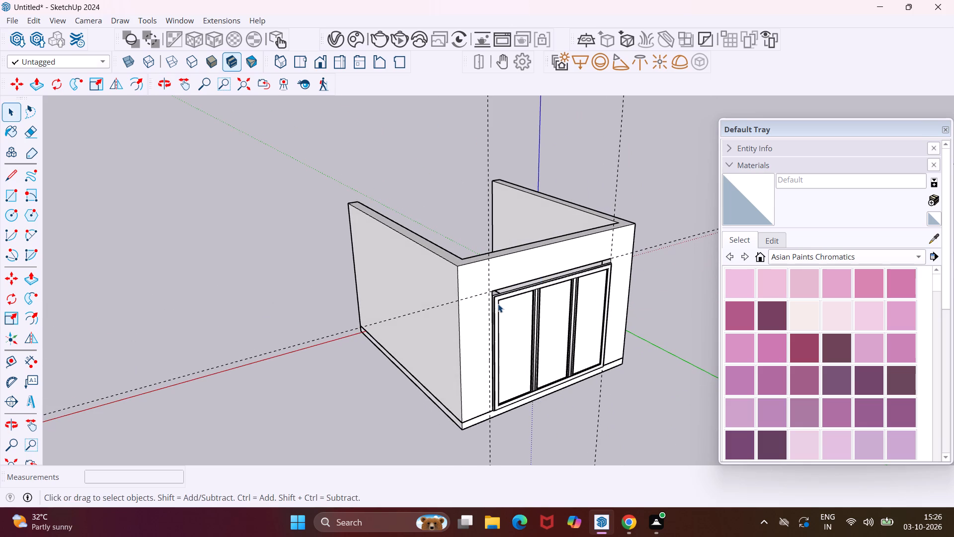
pyautogui.click(498, 304)
pyautogui.press('space')
pyautogui.click(498, 304)
pyautogui.moveTo(495, 300); pyautogui.dragTo(544, 323, button='middle')
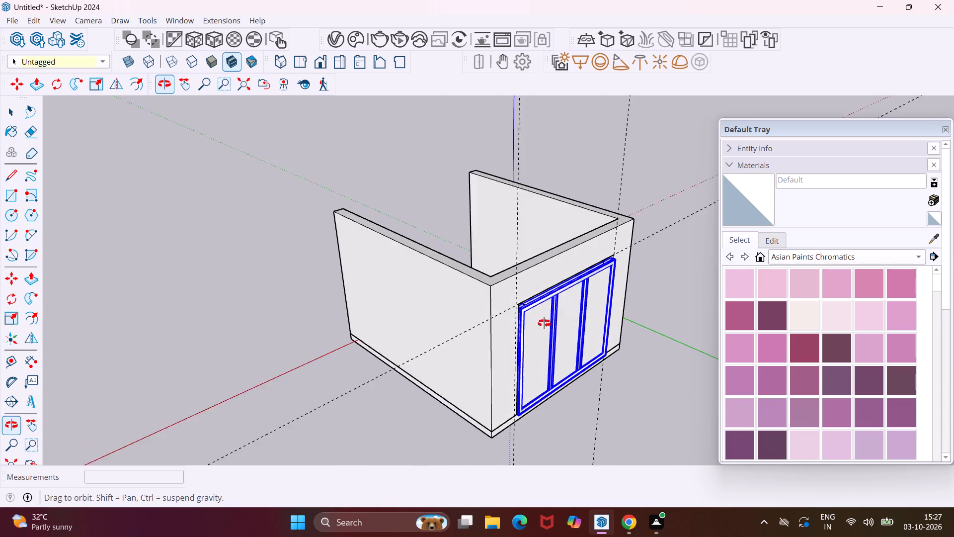
pyautogui.moveTo(544, 323); pyautogui.dragTo(571, 340, button='middle')
pyautogui.scroll(1, 571, 340)
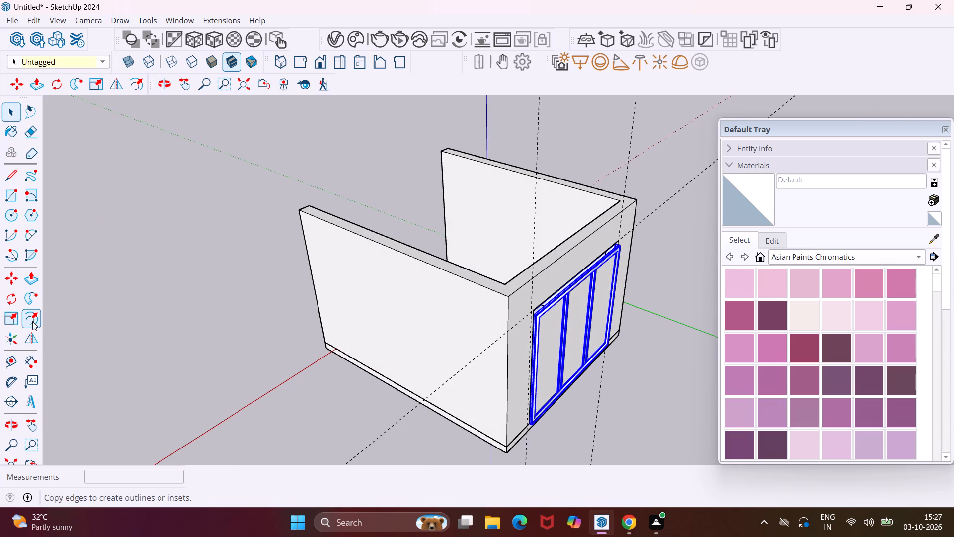
pyautogui.click(20, 320)
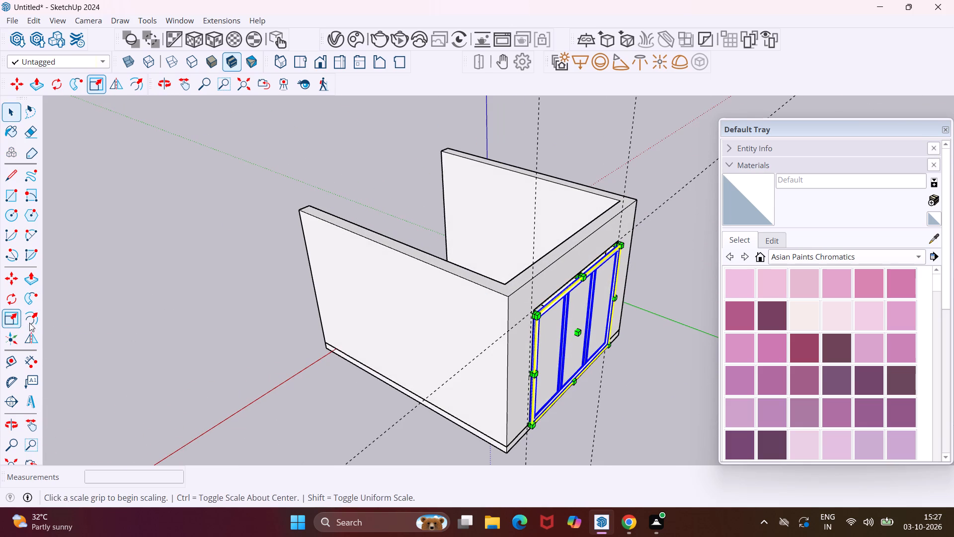
pyautogui.moveTo(493, 351); pyautogui.dragTo(292, 309, button='middle')
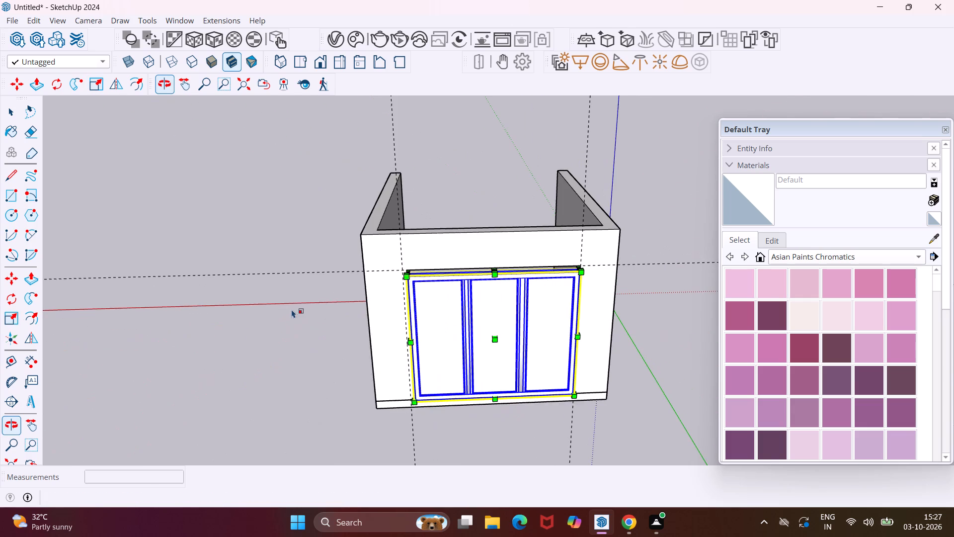
pyautogui.scroll(8, 506, 276)
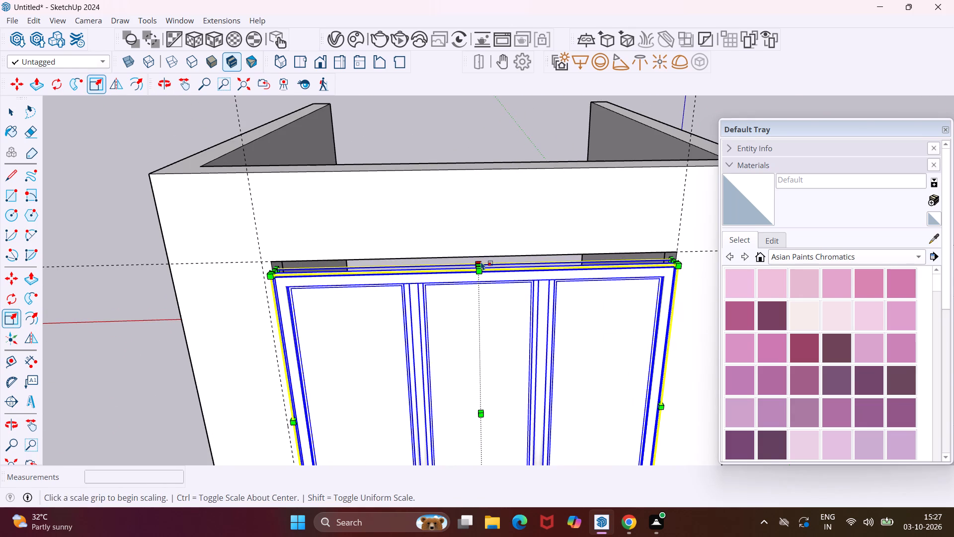
pyautogui.scroll(8, 481, 262)
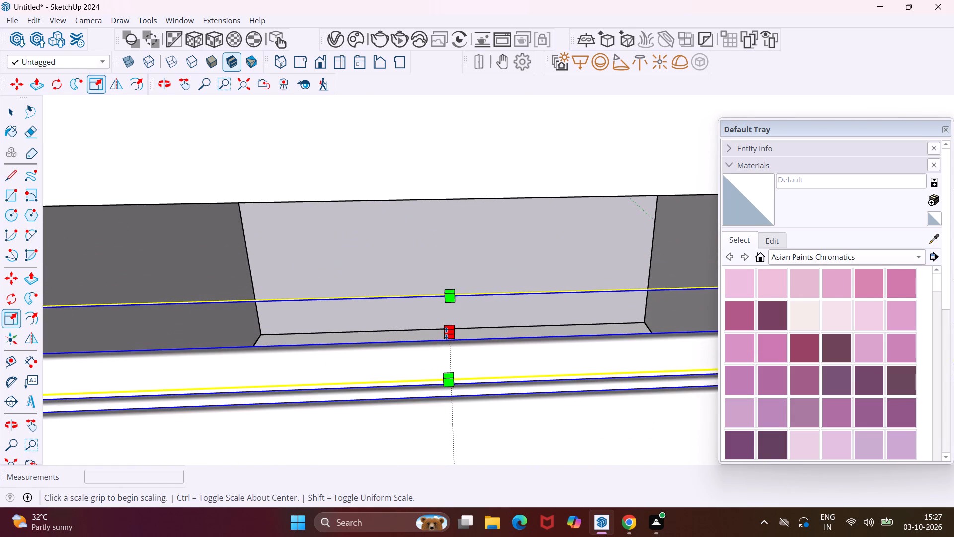
pyautogui.click(447, 333)
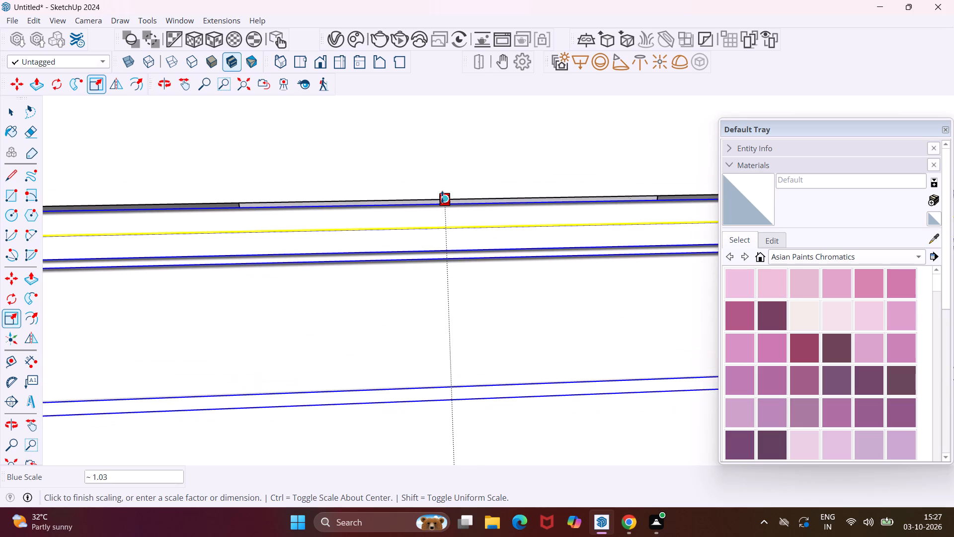
pyautogui.click(442, 194)
# Move the window about 4 3/4" through the wall thickness toward the room's interior, keeping it within the opening.
pyautogui.scroll(-5, 409, 204)
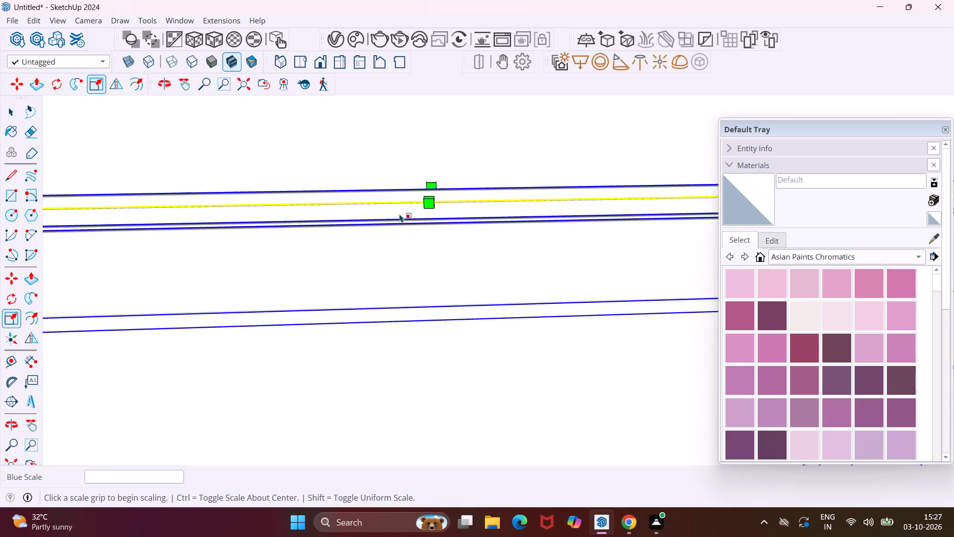
pyautogui.scroll(-20, 399, 214)
pyautogui.scroll(-4, 398, 221)
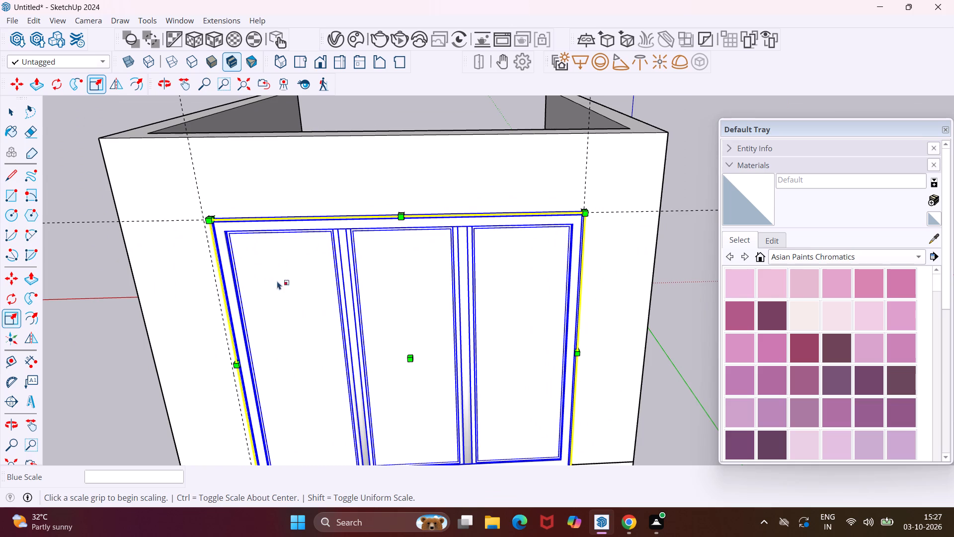
pyautogui.moveTo(248, 307); pyautogui.dragTo(483, 270, button='middle')
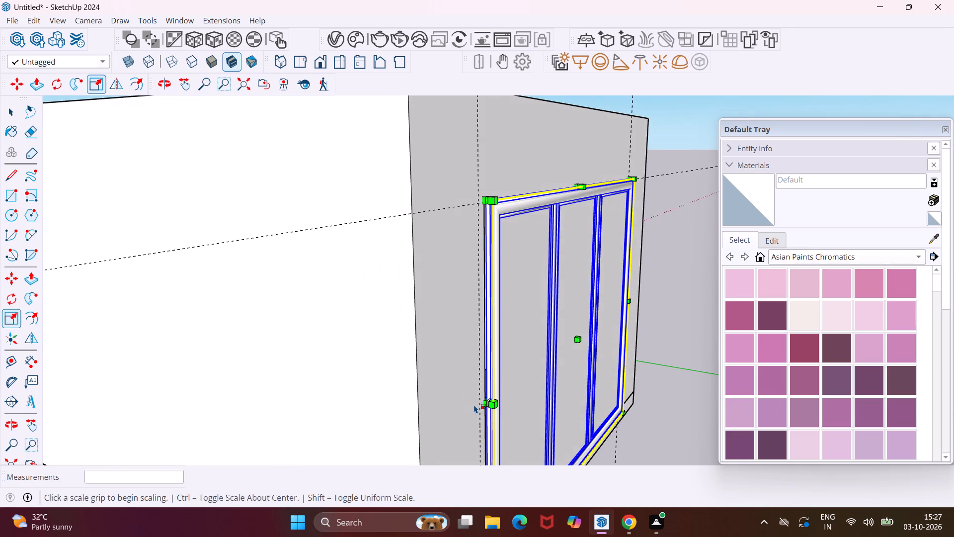
pyautogui.moveTo(475, 404); pyautogui.dragTo(312, 372, button='middle')
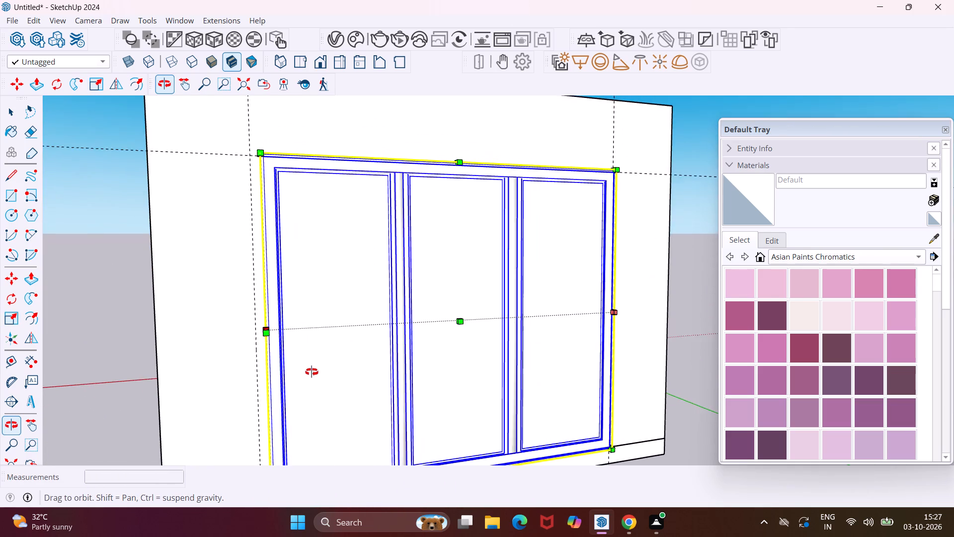
pyautogui.moveTo(312, 372); pyautogui.dragTo(713, 515, button='middle')
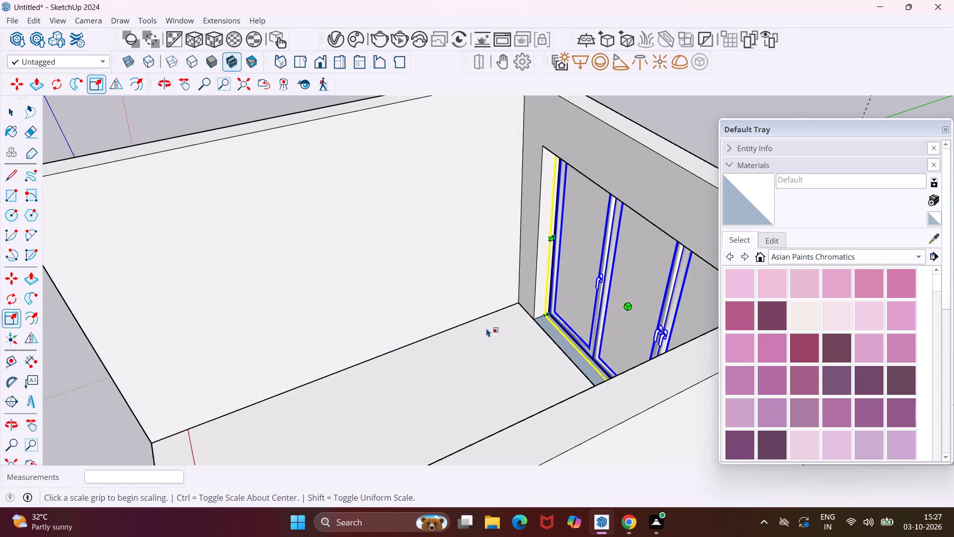
pyautogui.moveTo(485, 325); pyautogui.dragTo(581, 332, button='middle')
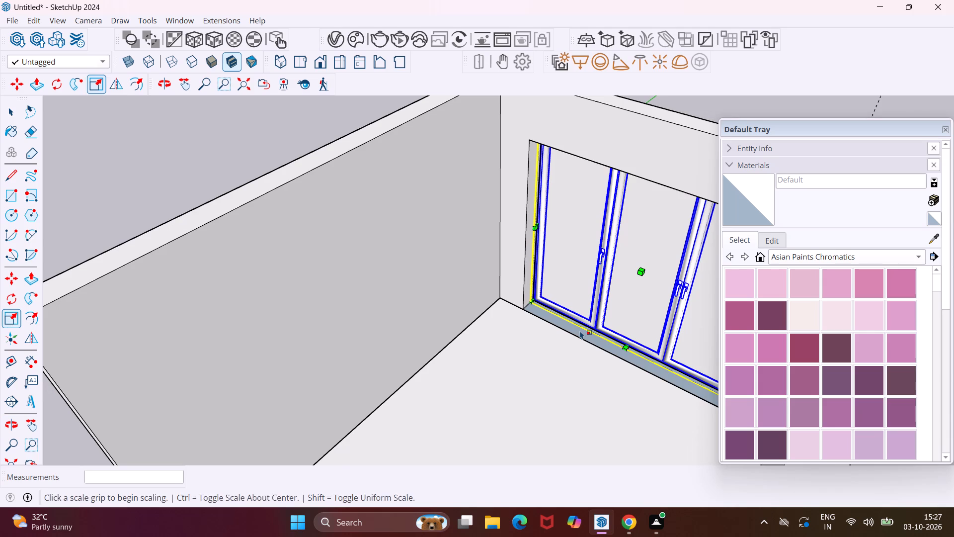
pyautogui.press('m')
pyautogui.scroll(10, 531, 296)
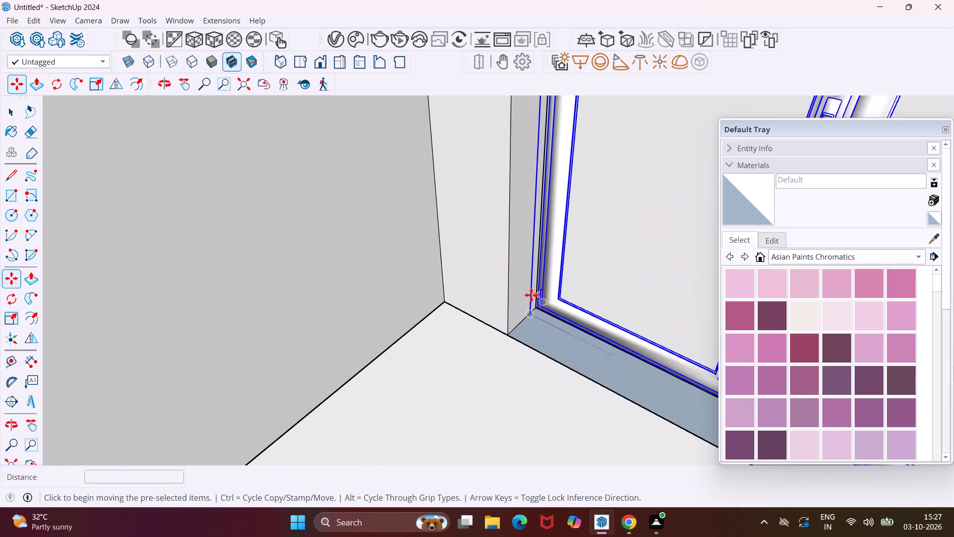
pyautogui.click(531, 315)
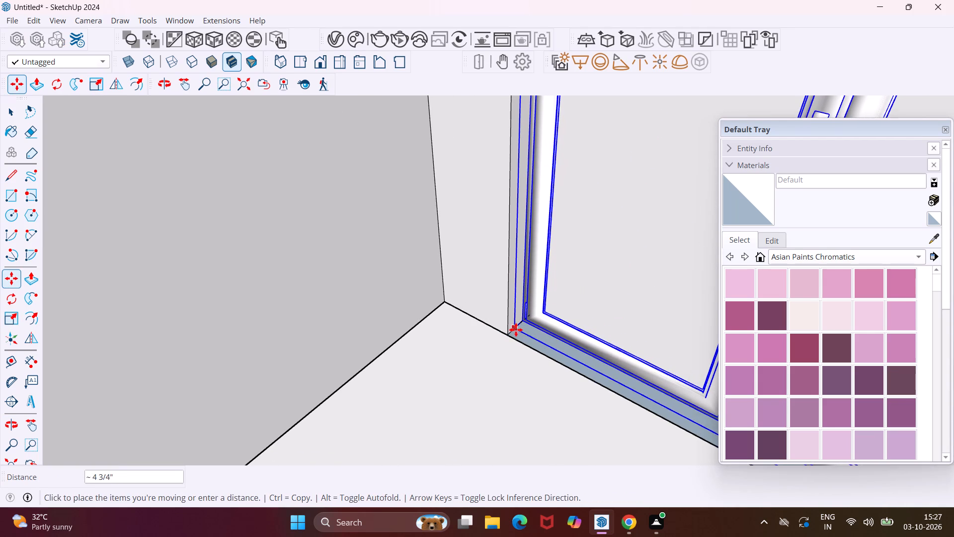
pyautogui.click(514, 330)
pyautogui.scroll(-17, 436, 295)
pyautogui.moveTo(575, 209); pyautogui.dragTo(428, 256, button='middle')
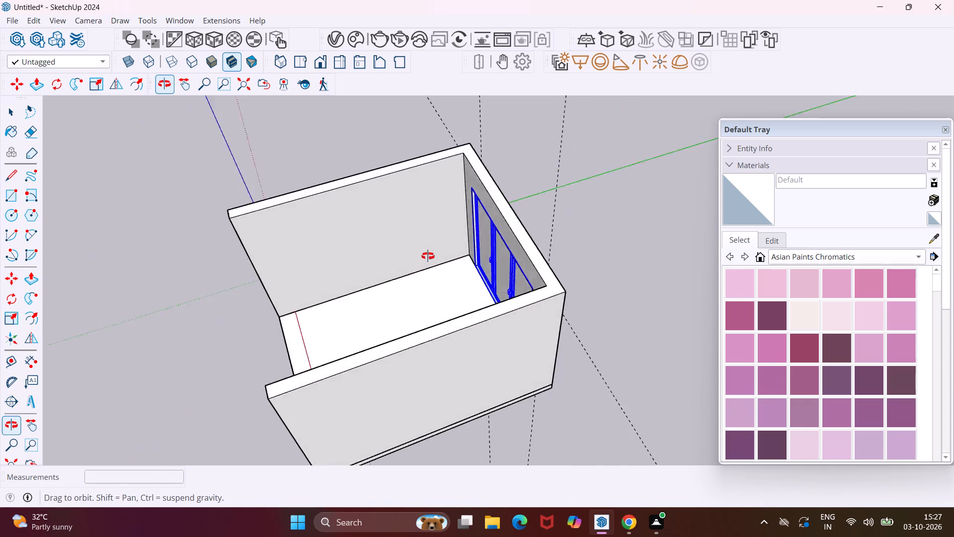
# Scale the window's width by about 1.00, extending one side of its frame slightly toward the side edge of the back wall opening.
pyautogui.moveTo(428, 256); pyautogui.dragTo(235, 252, button='middle')
pyautogui.scroll(5, 501, 329)
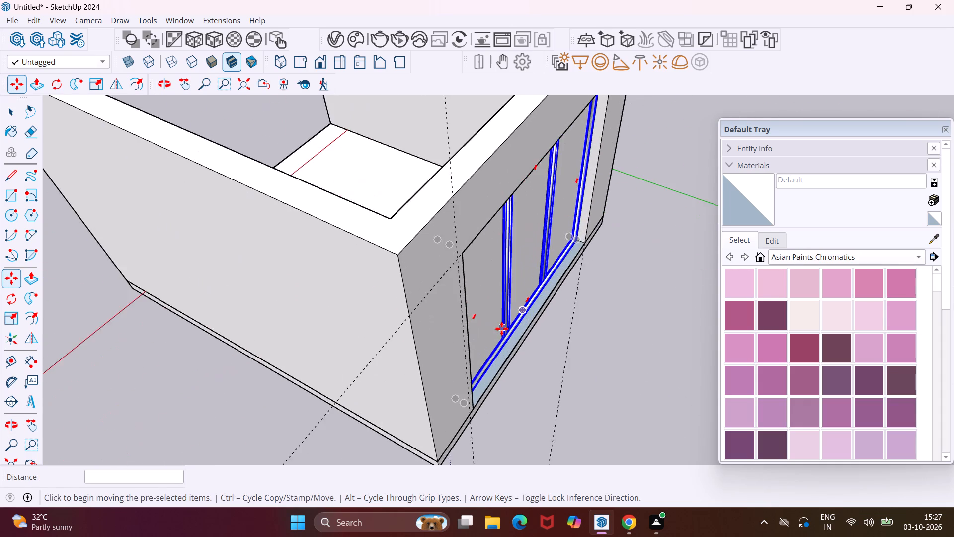
pyautogui.scroll(3, 501, 329)
pyautogui.moveTo(501, 327); pyautogui.dragTo(238, 302, button='middle')
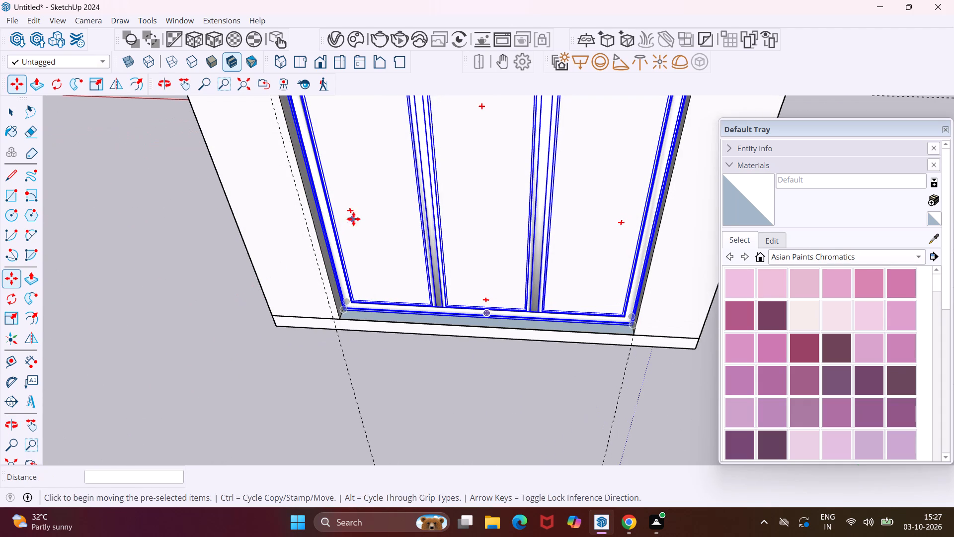
pyautogui.moveTo(353, 219); pyautogui.dragTo(389, 220, button='middle')
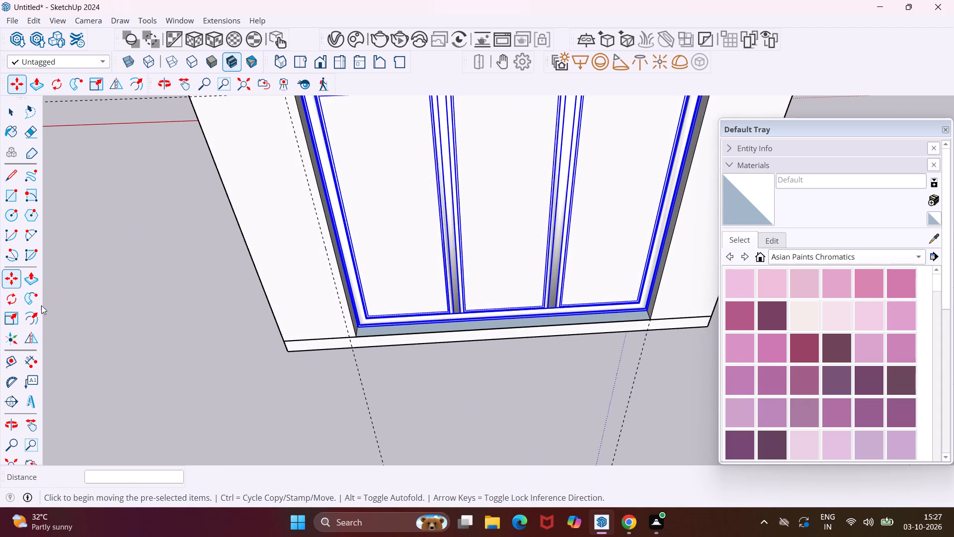
pyautogui.click(14, 318)
pyautogui.scroll(2, 345, 221)
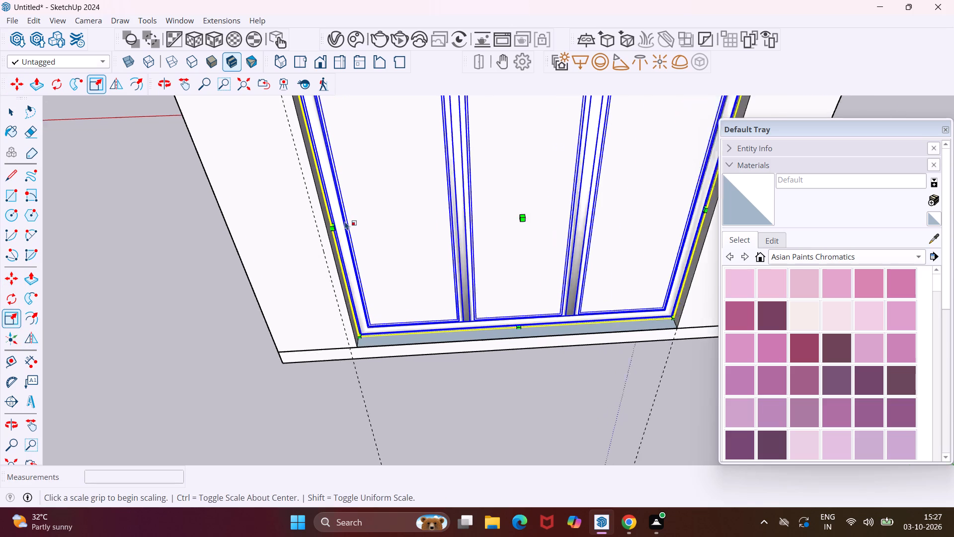
pyautogui.scroll(8, 345, 221)
pyautogui.moveTo(310, 227); pyautogui.dragTo(324, 228, button='middle')
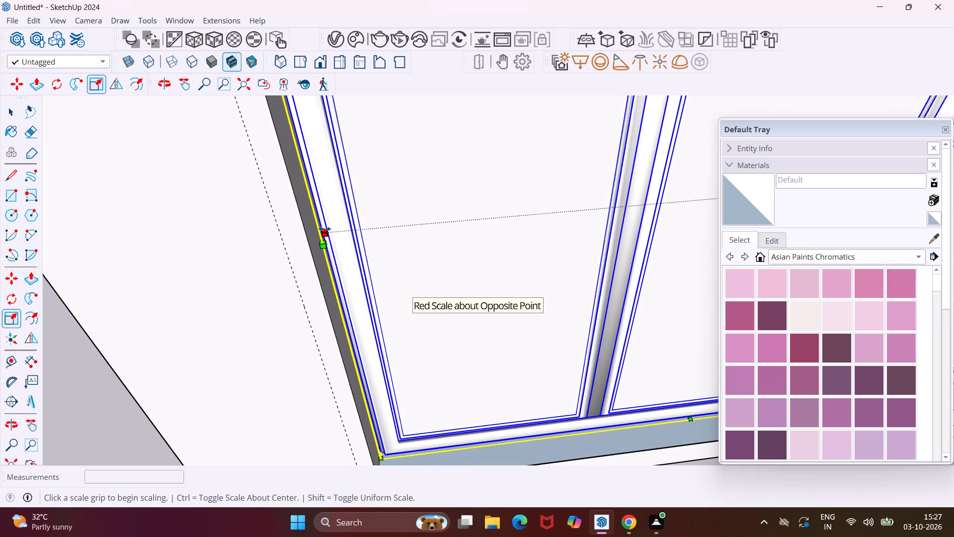
pyautogui.click(324, 229)
pyautogui.click(308, 232)
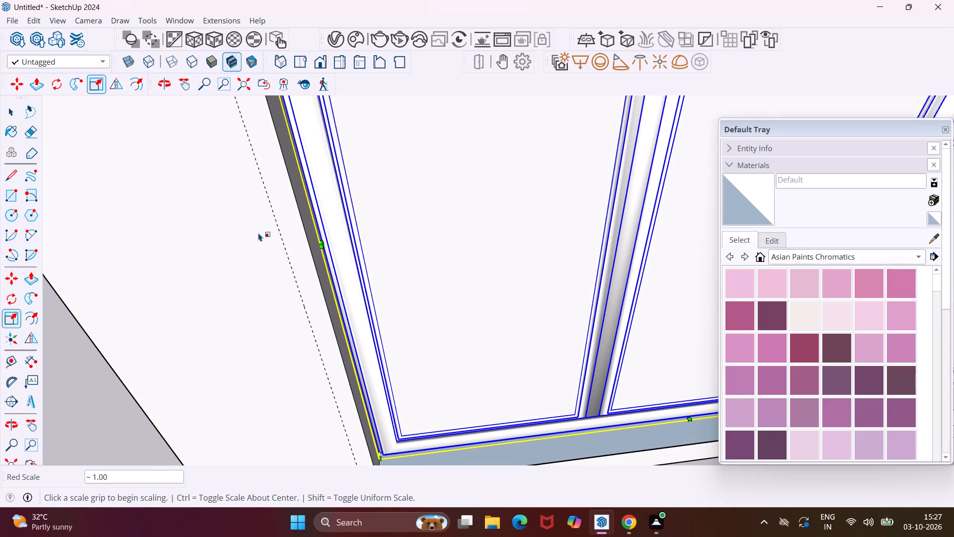
pyautogui.scroll(-15, 251, 228)
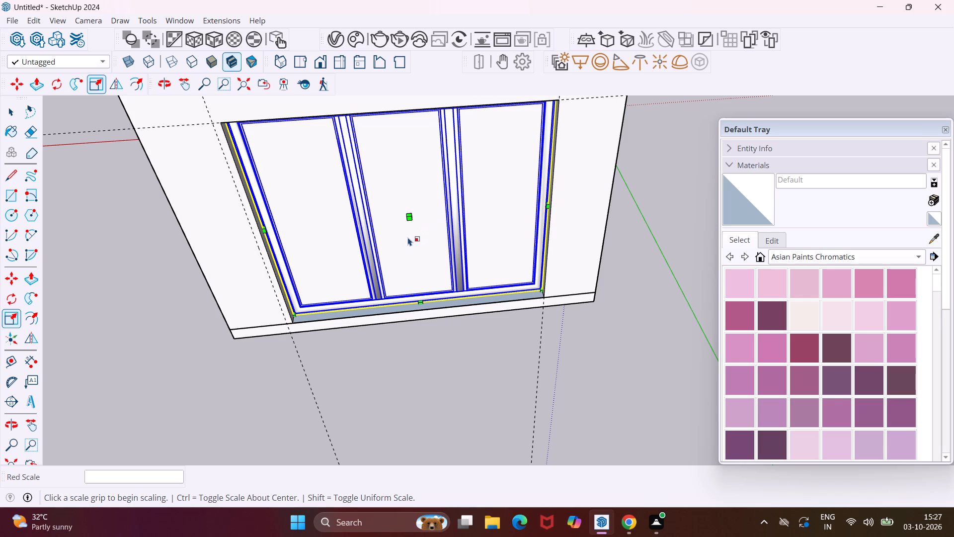
pyautogui.moveTo(408, 236); pyautogui.dragTo(697, 208, button='middle')
pyautogui.press('Escape')
pyautogui.press('space')
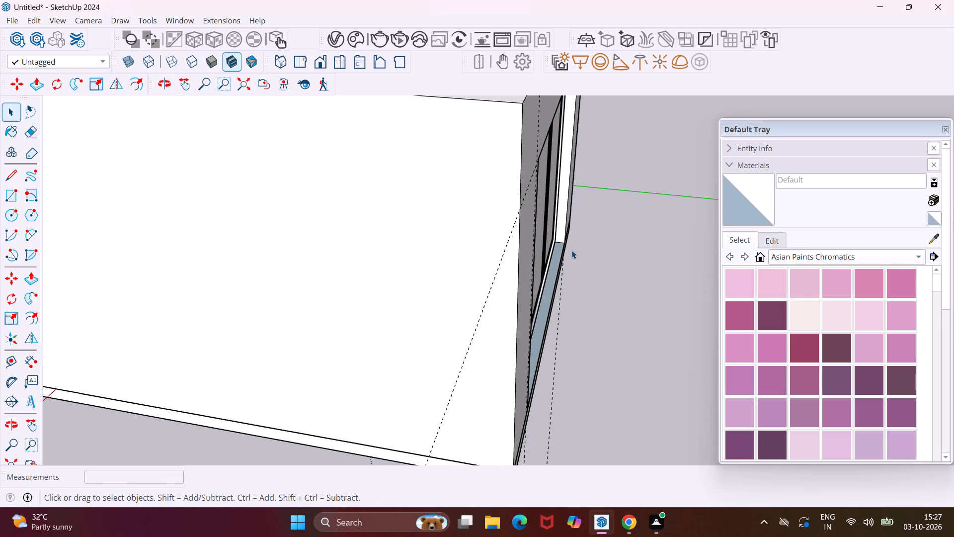
# Examine how the three-panel window sits in the back wall opening as seen from inside the room.
pyautogui.moveTo(565, 264); pyautogui.dragTo(865, 314, button='middle')
pyautogui.scroll(-3, 330, 235)
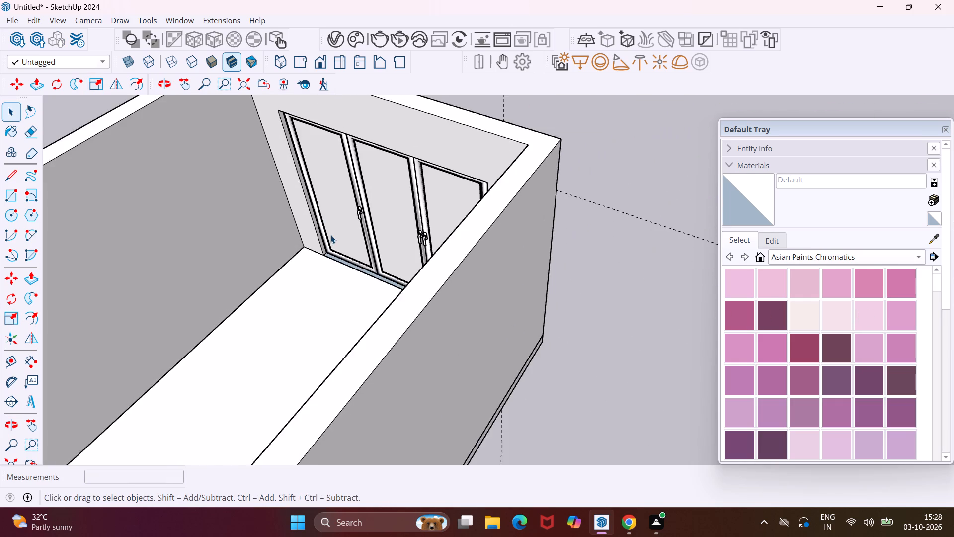
pyautogui.moveTo(331, 234); pyautogui.dragTo(616, 156, button='middle')
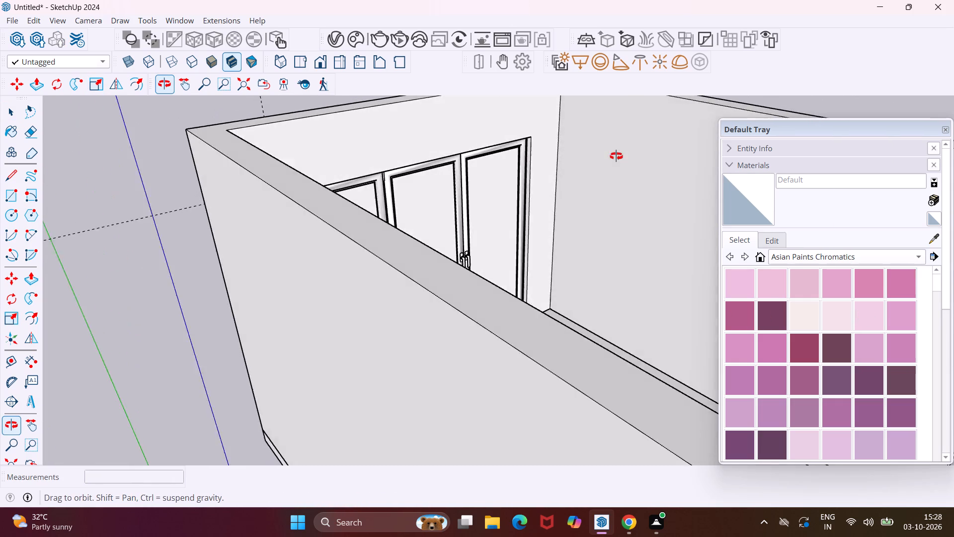
pyautogui.moveTo(616, 156); pyautogui.dragTo(488, 246, button='middle')
pyautogui.scroll(-5, 437, 220)
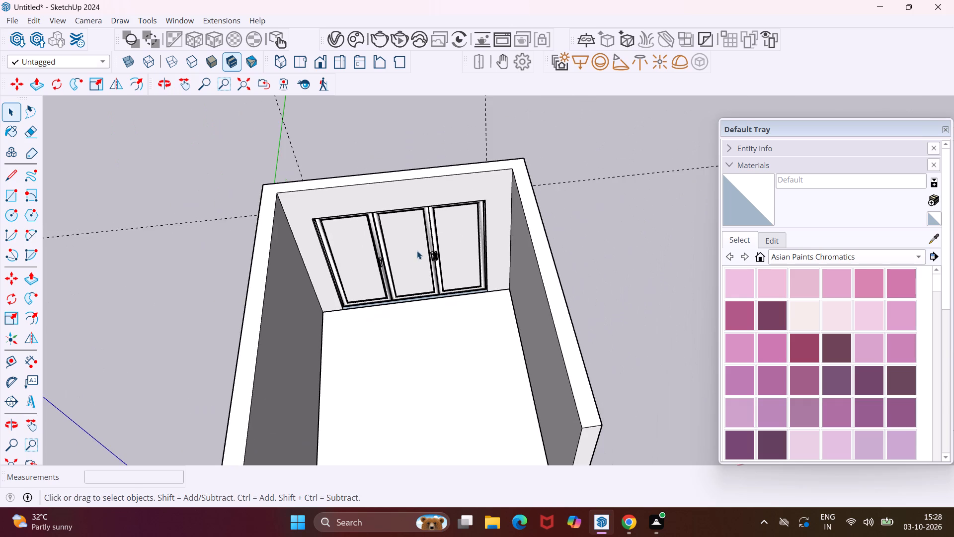
pyautogui.moveTo(412, 254); pyautogui.dragTo(446, 174, button='middle')
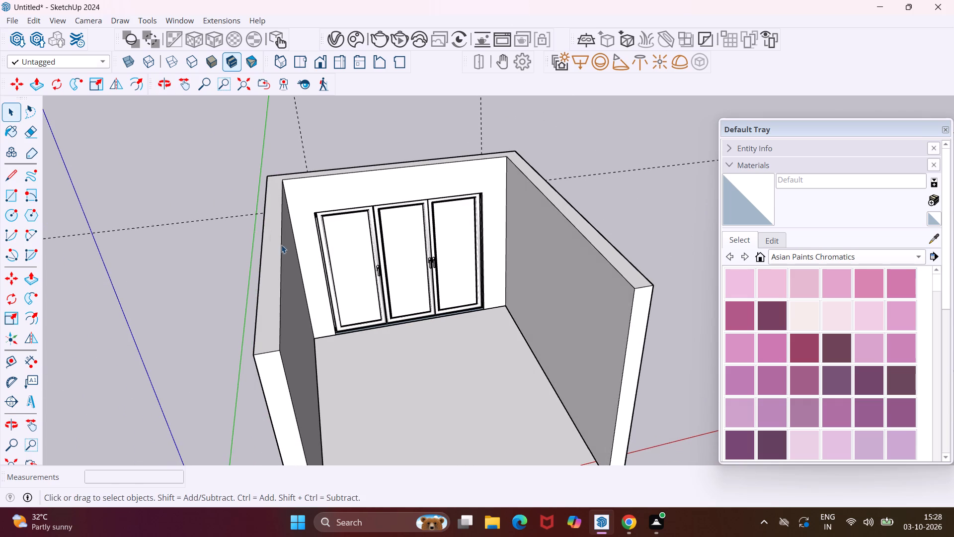
pyautogui.moveTo(374, 240); pyautogui.dragTo(483, 242, button='middle')
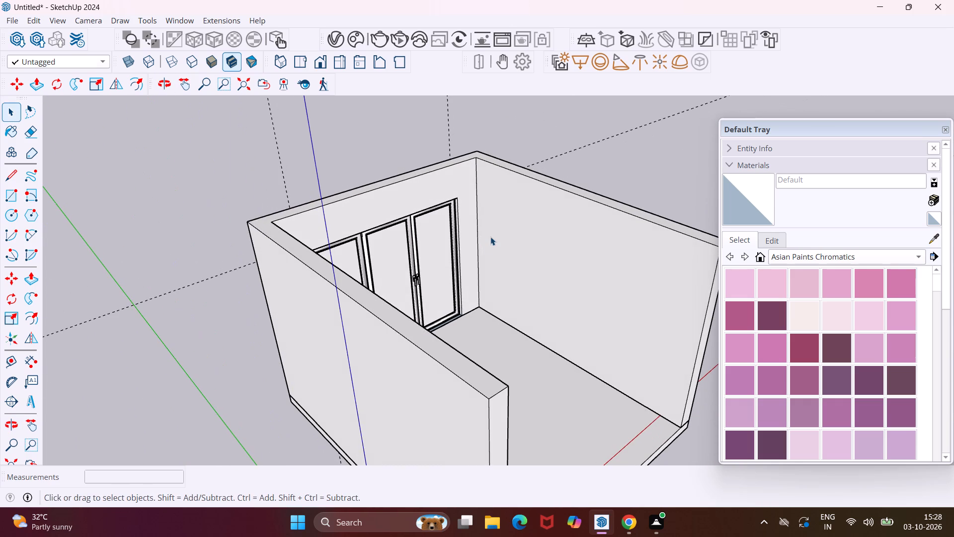
# Reopen the Chaos Cosmos asset browser and search it for "curtain".
pyautogui.click(359, 45)
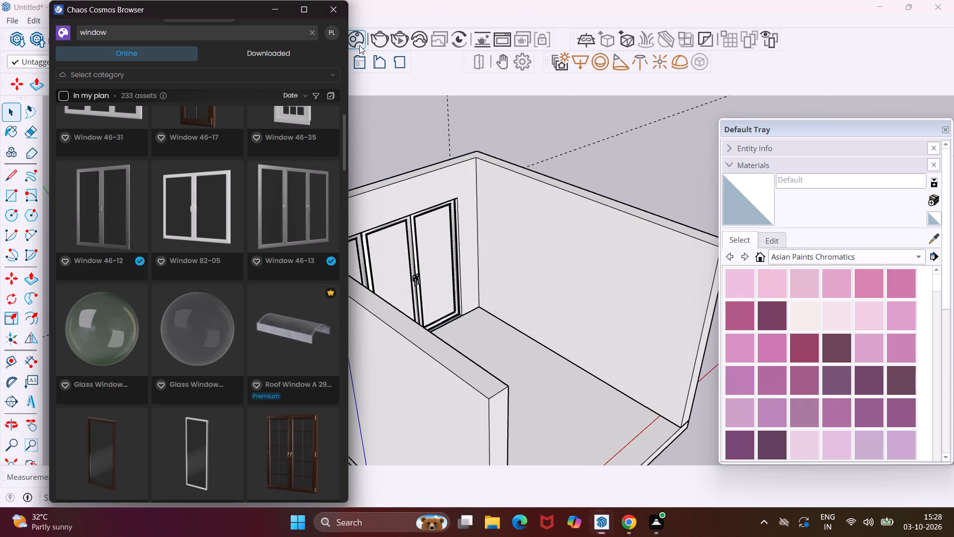
pyautogui.click(246, 31)
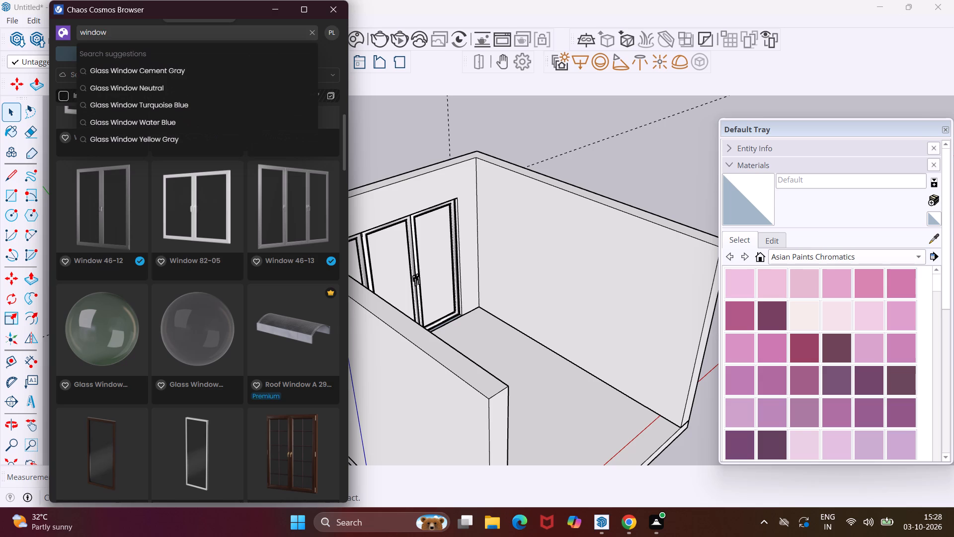
pyautogui.press('BackSpace')
pyautogui.press('BackSpace')
pyautogui.press('BackSpace')
pyautogui.press('BackSpace')
pyautogui.press('BackSpace')
pyautogui.press('BackSpace')
pyautogui.press('BackSpace')
pyautogui.press('BackSpace')
pyautogui.press('BackSpace')
pyautogui.press('BackSpace')
pyautogui.press('BackSpace')
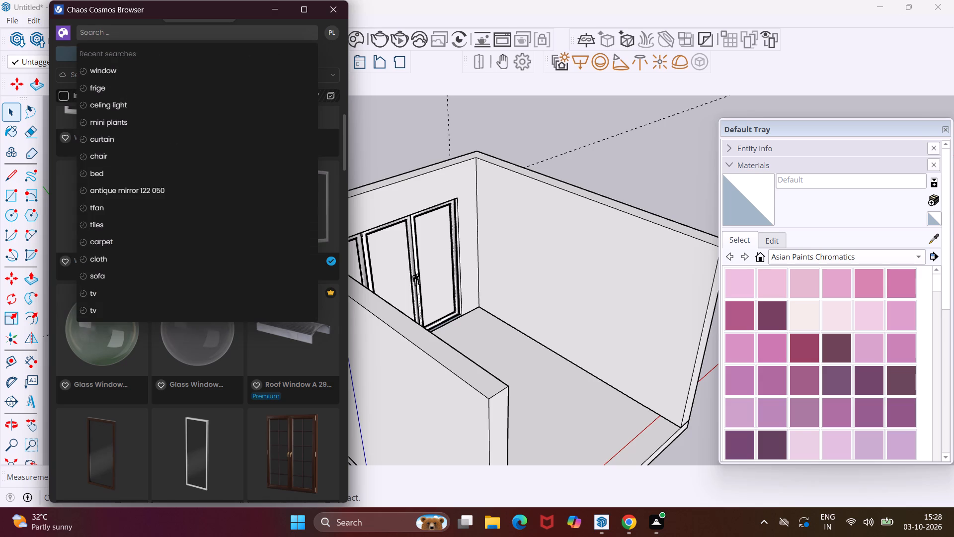
pyautogui.write('cu')
pyautogui.write('rtain')
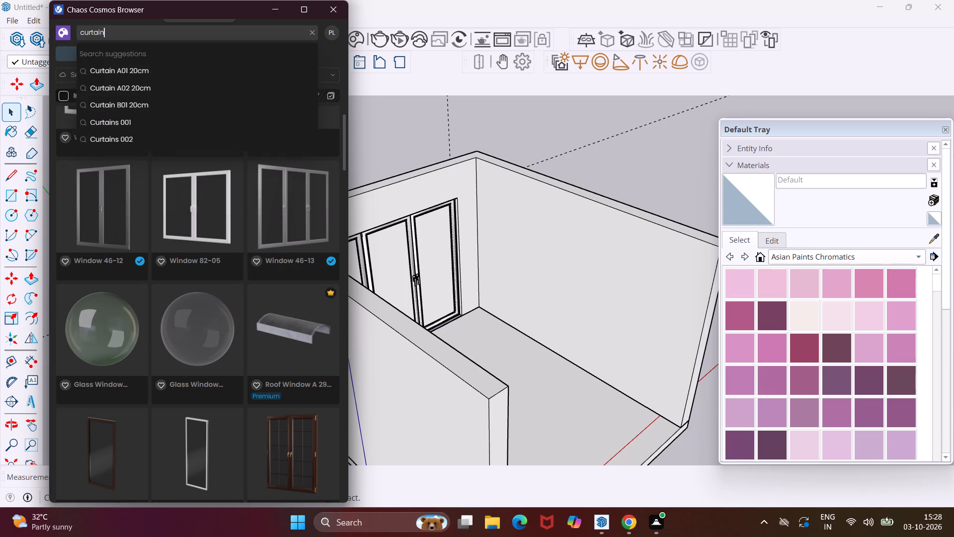
pyautogui.press('Return')
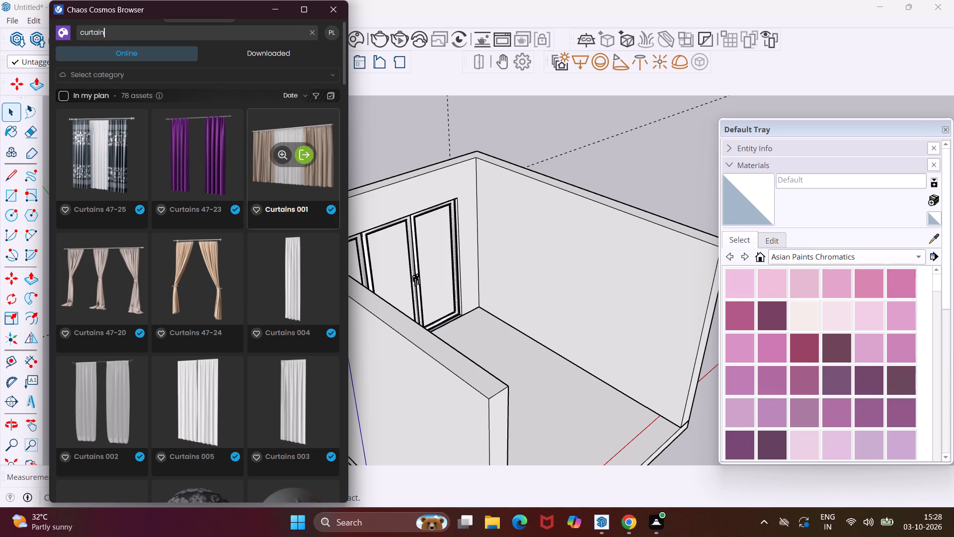
# Import Curtains 001 from the results and place one copy at the bottom edge of the back wall window.
pyautogui.scroll(-3, 305, 156)
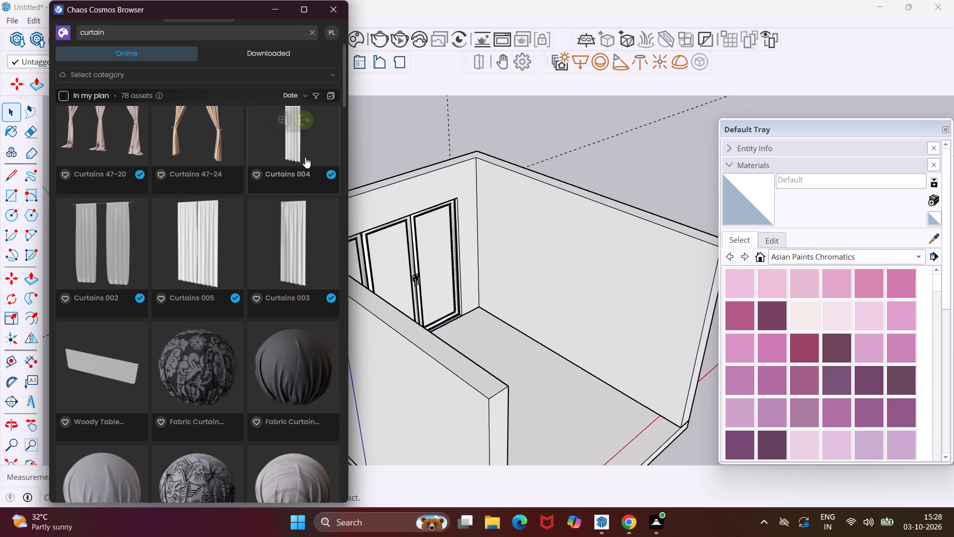
pyautogui.scroll(-3, 305, 157)
pyautogui.scroll(7, 305, 157)
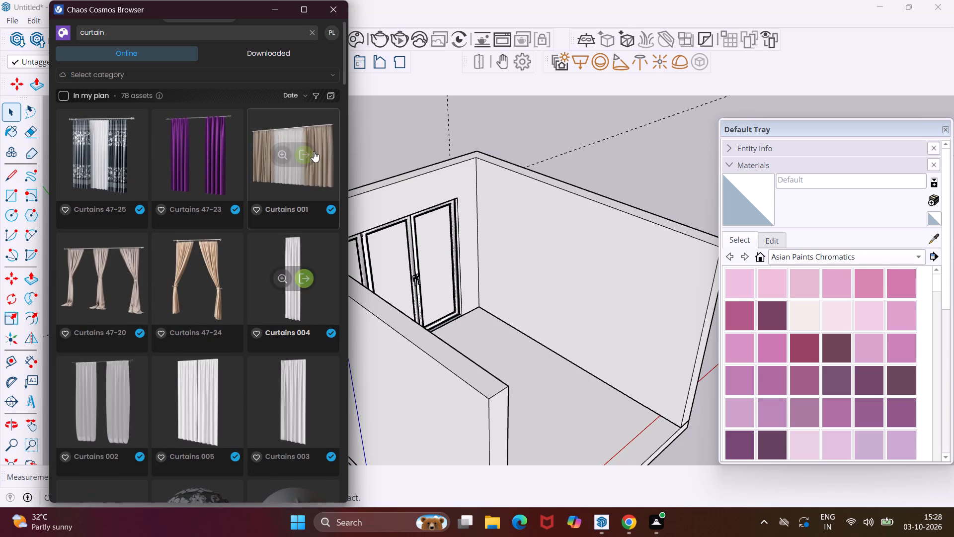
pyautogui.click(306, 152)
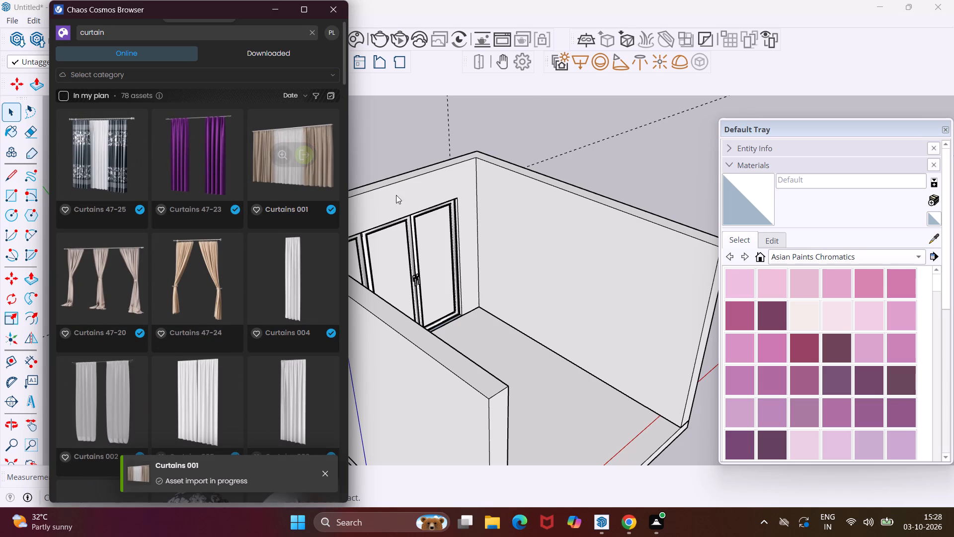
pyautogui.scroll(-4, 430, 254)
pyautogui.moveTo(429, 256); pyautogui.dragTo(409, 250, button='middle')
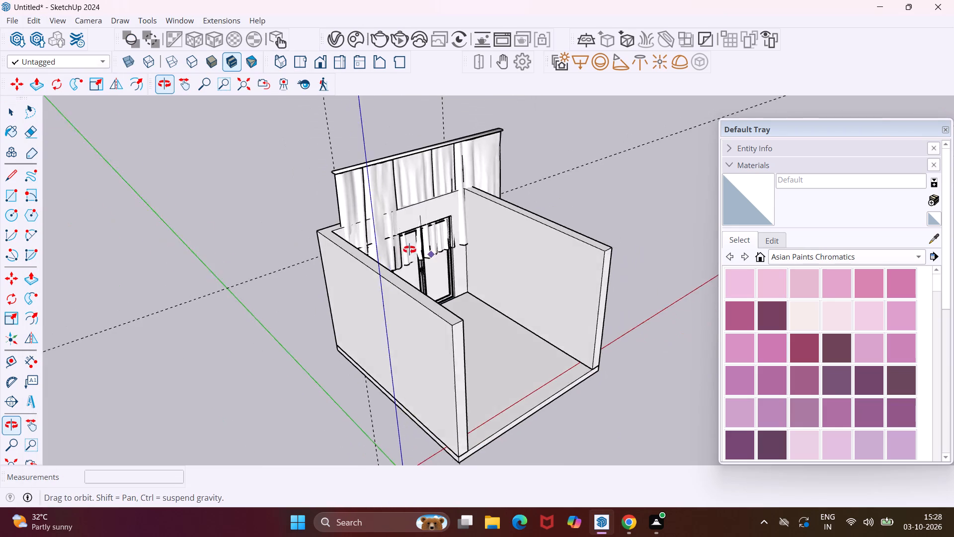
pyautogui.moveTo(409, 250); pyautogui.dragTo(340, 222, button='middle')
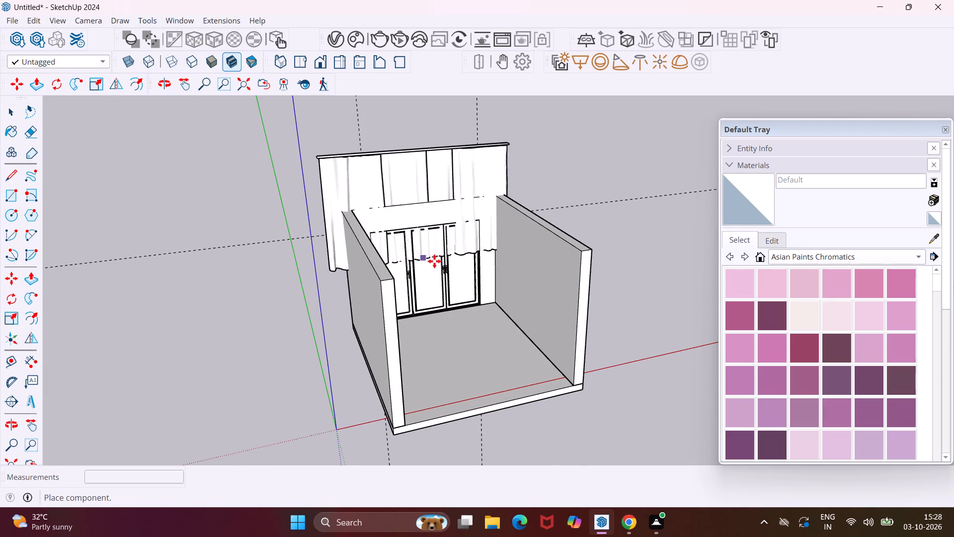
pyautogui.click(446, 312)
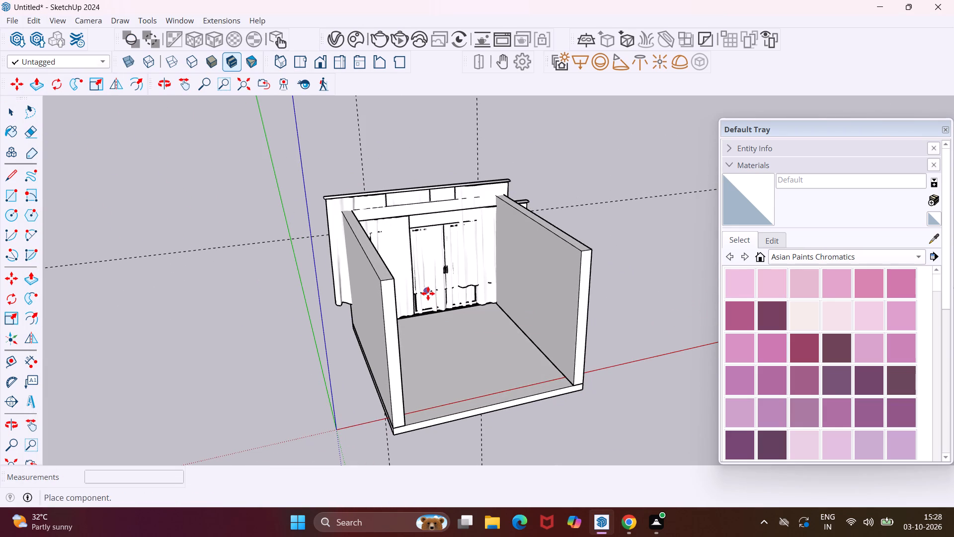
pyautogui.press('Escape')
# Move the curtains about 6" away from the back wall toward the room's interior, so they hang in front of the window.
pyautogui.moveTo(354, 196); pyautogui.dragTo(523, 265, button='middle')
pyautogui.scroll(9, 387, 261)
pyautogui.moveTo(387, 253); pyautogui.dragTo(451, 278, button='middle')
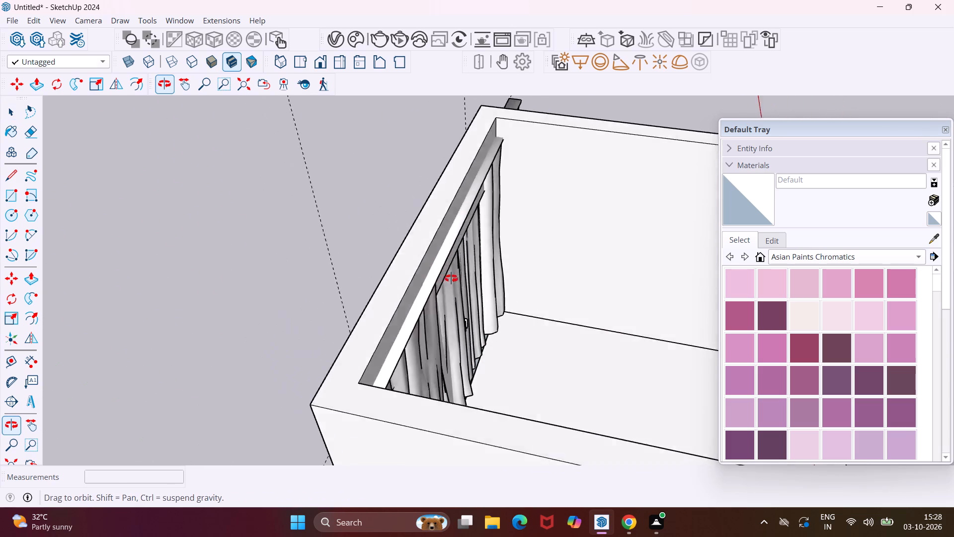
pyautogui.moveTo(451, 278); pyautogui.dragTo(471, 369, button='middle')
pyautogui.click(496, 107)
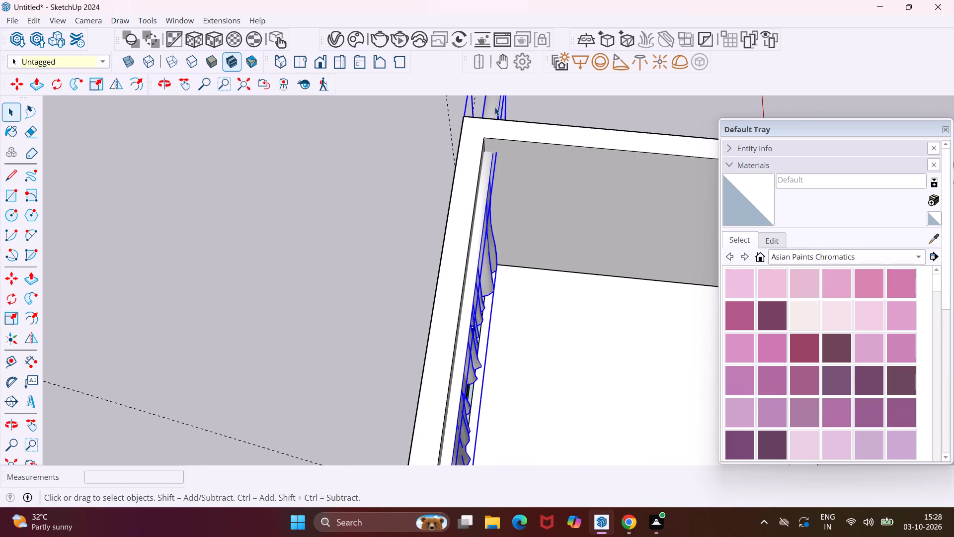
pyautogui.click(16, 320)
pyautogui.moveTo(357, 246); pyautogui.dragTo(280, 253, button='middle')
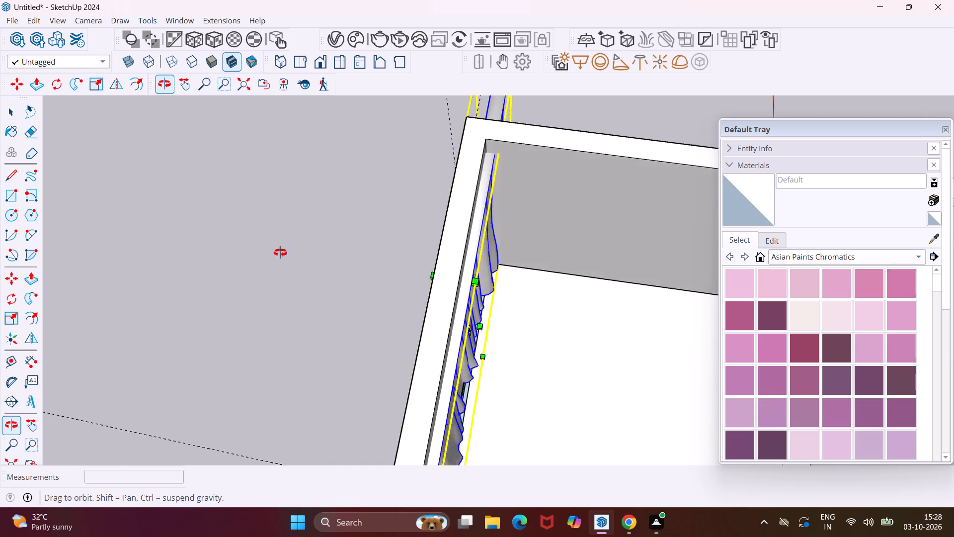
pyautogui.moveTo(280, 253); pyautogui.dragTo(104, 227, button='middle')
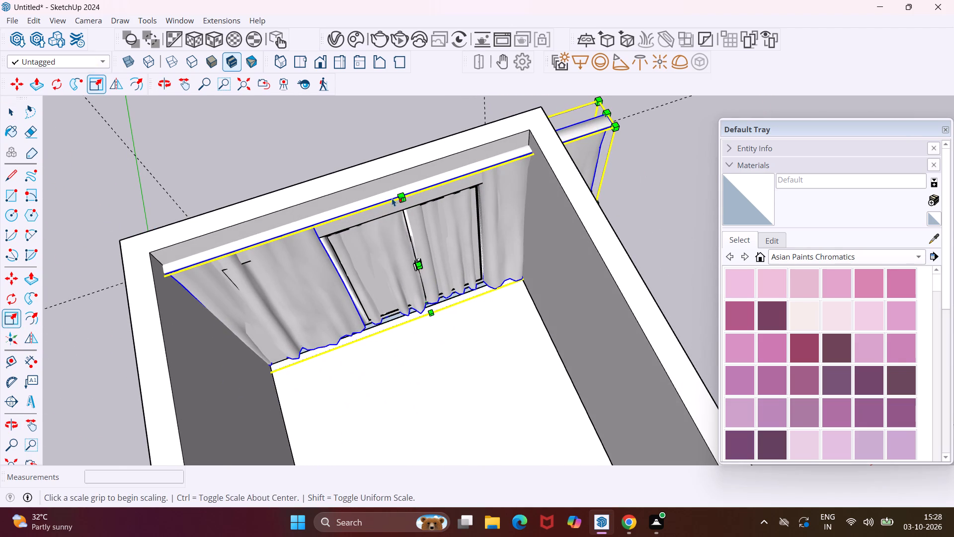
pyautogui.moveTo(397, 189); pyautogui.dragTo(423, 196, button='middle')
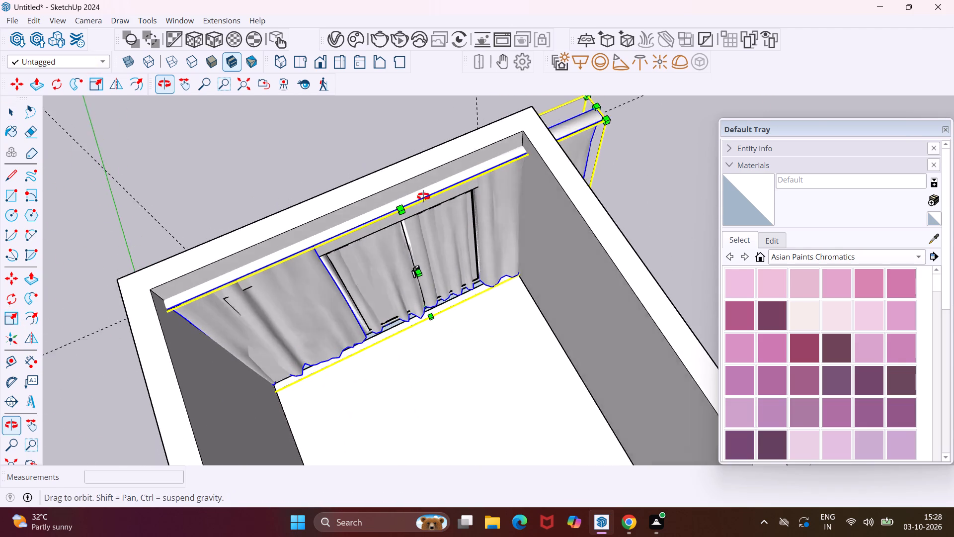
pyautogui.moveTo(423, 196); pyautogui.dragTo(677, 117, button='middle')
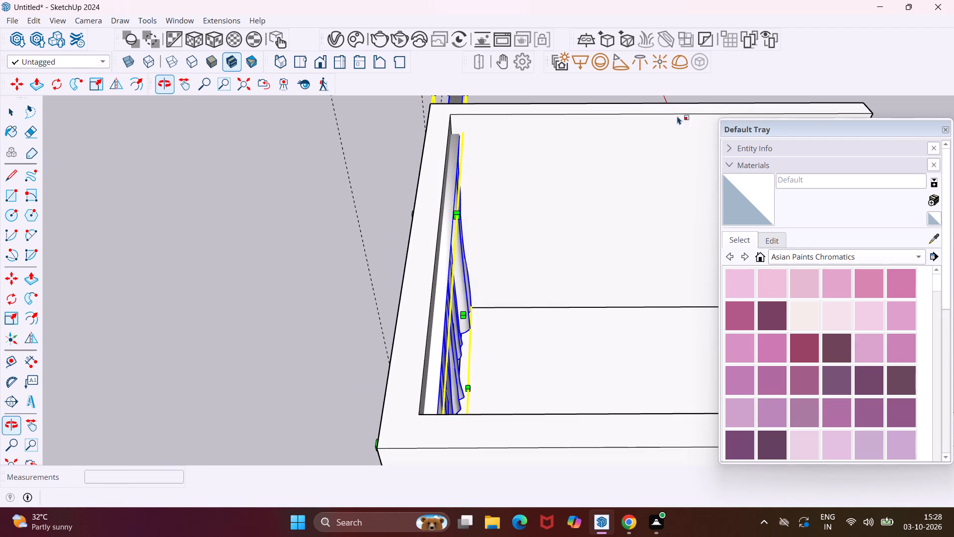
pyautogui.press('m')
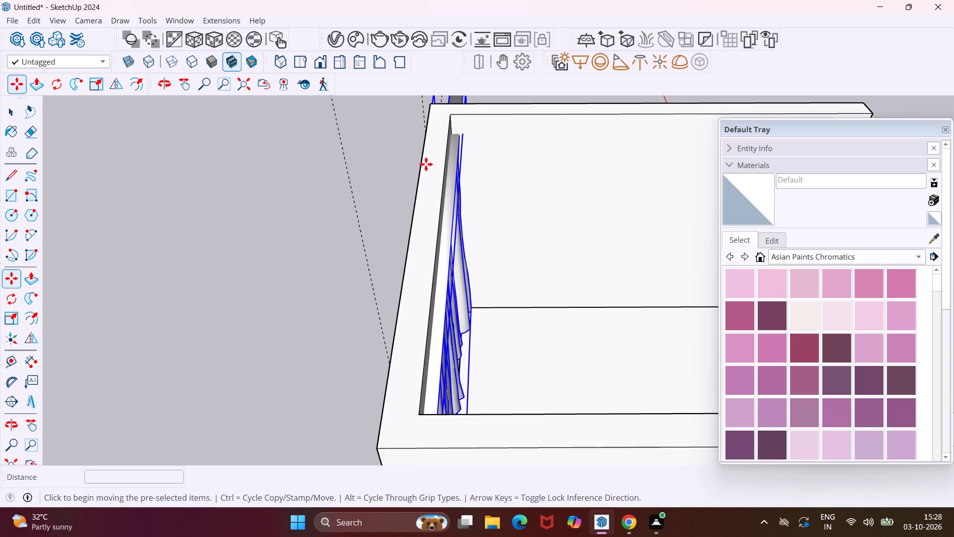
pyautogui.moveTo(434, 187); pyautogui.dragTo(513, 339, button='middle')
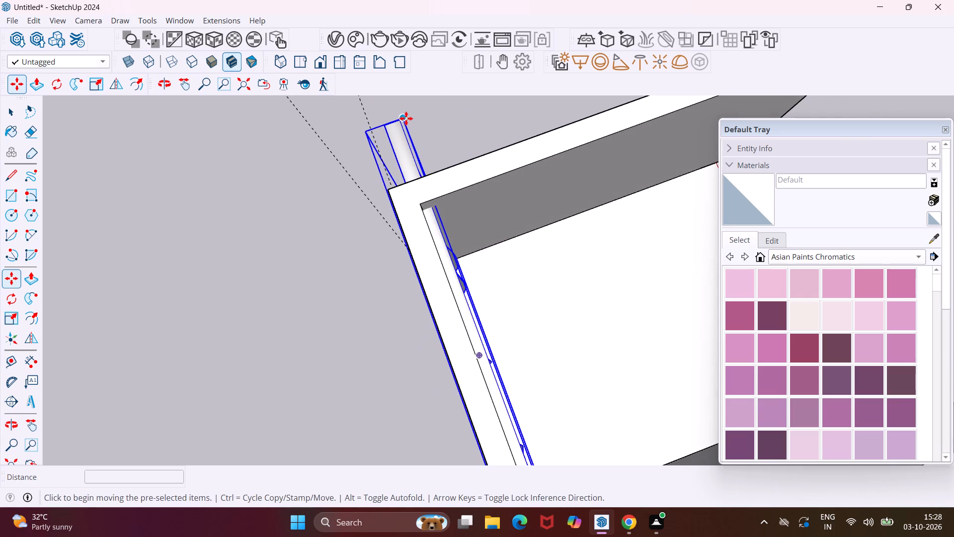
pyautogui.click(401, 119)
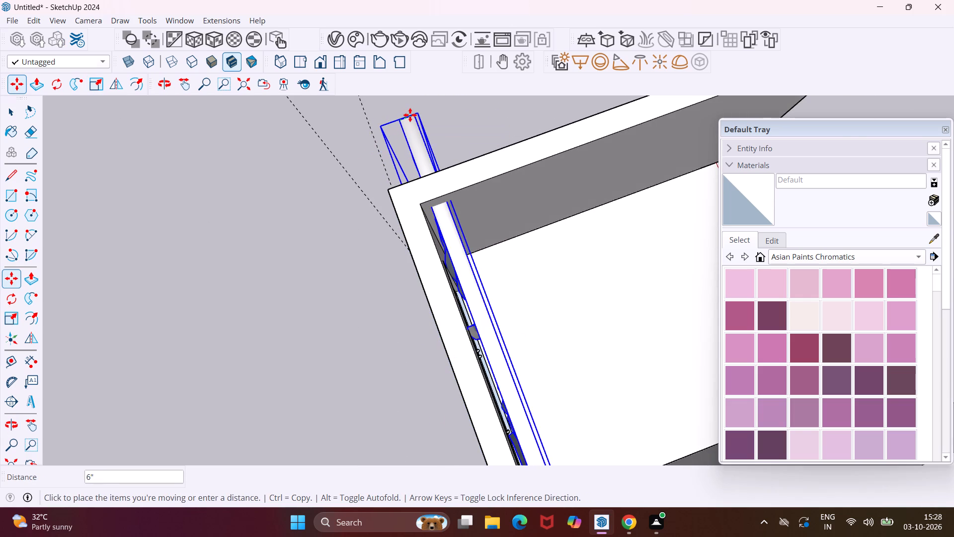
pyautogui.click(410, 115)
# Stretch the curtains vertically by a factor of about 1.08, up to the top of the back wall.
pyautogui.moveTo(448, 272); pyautogui.dragTo(365, 252, button='middle')
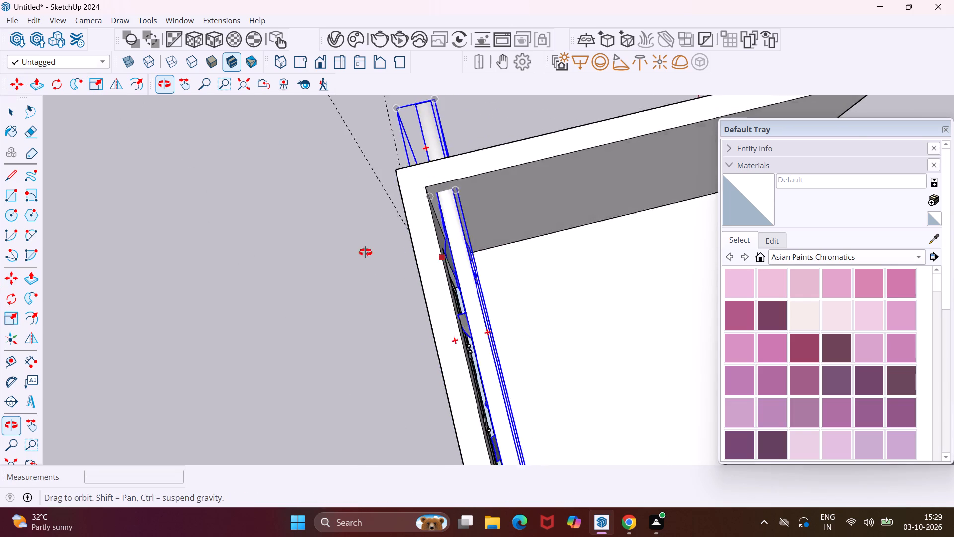
pyautogui.moveTo(365, 252); pyautogui.dragTo(224, 217, button='middle')
pyautogui.click(17, 322)
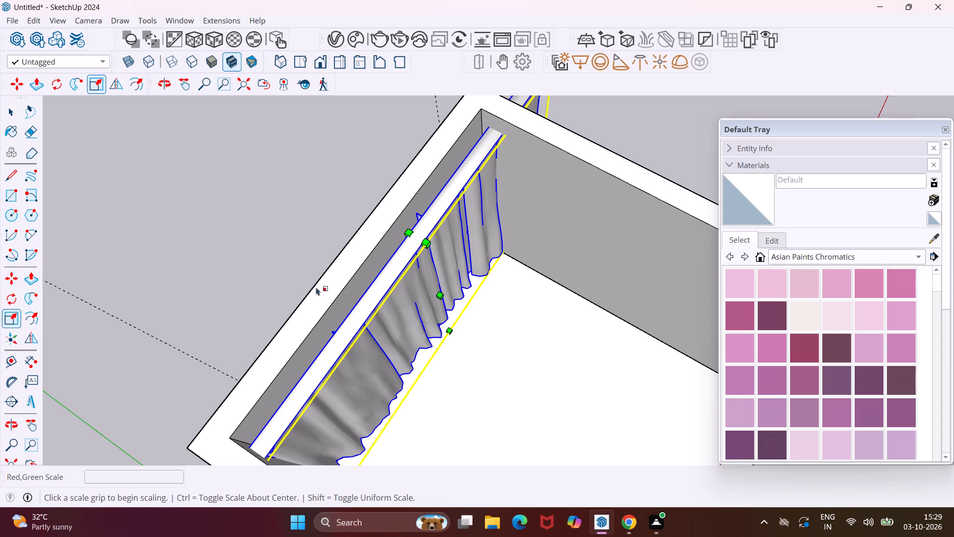
pyautogui.click(406, 234)
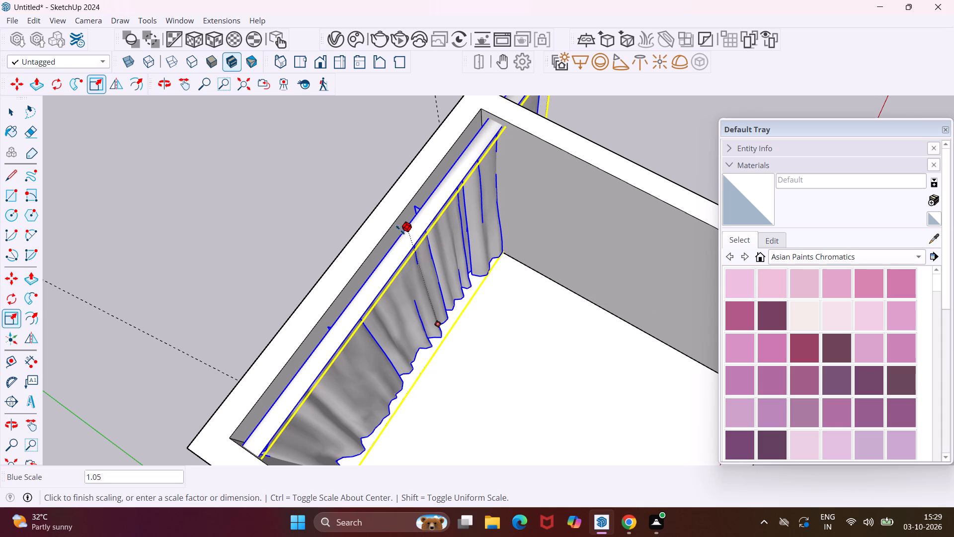
pyautogui.click(395, 221)
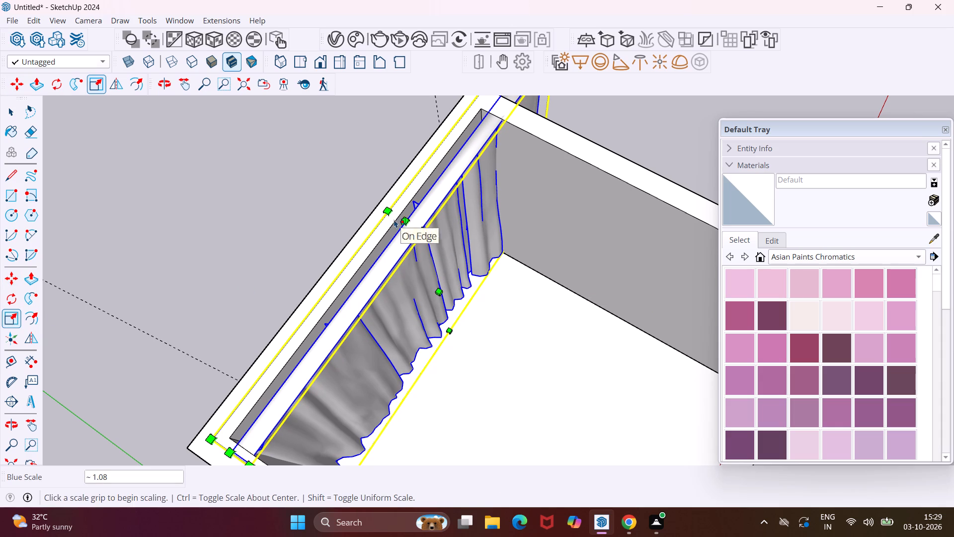
# Scale the curtains' depth along the green axis to about 0.28, thinning them toward the back wall.
pyautogui.moveTo(394, 219); pyautogui.dragTo(170, 165, button='middle')
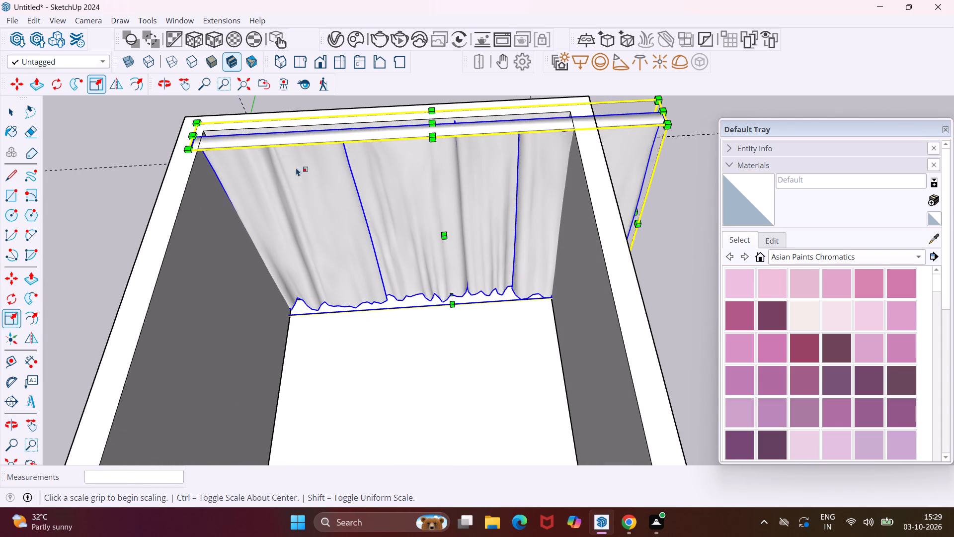
pyautogui.scroll(-4, 304, 162)
pyautogui.moveTo(548, 114); pyautogui.dragTo(333, 196, button='middle')
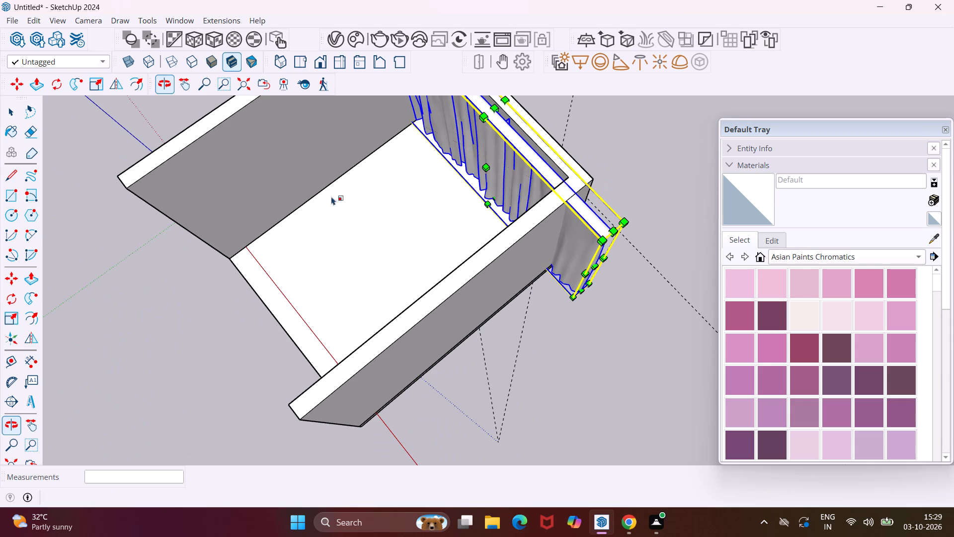
pyautogui.moveTo(530, 123); pyautogui.dragTo(471, 157, button='middle')
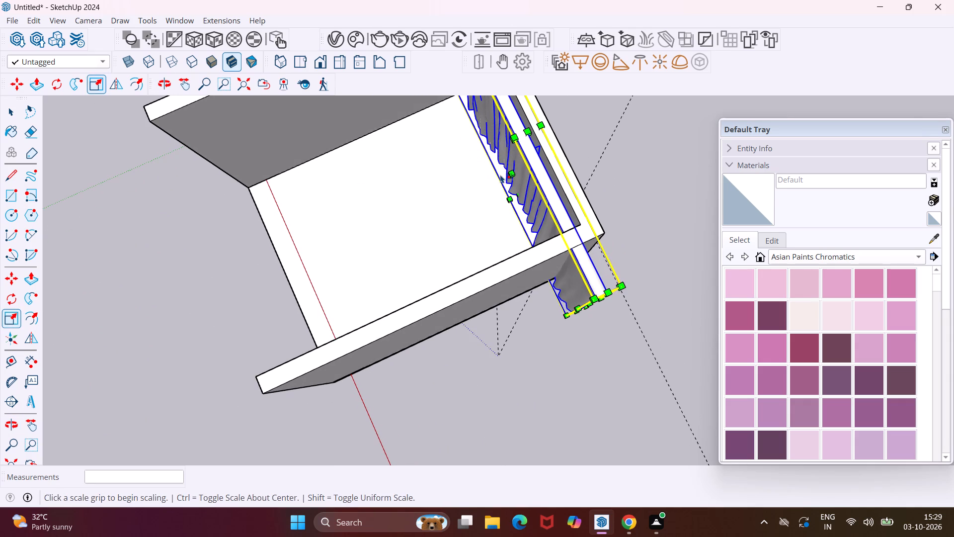
pyautogui.click(510, 171)
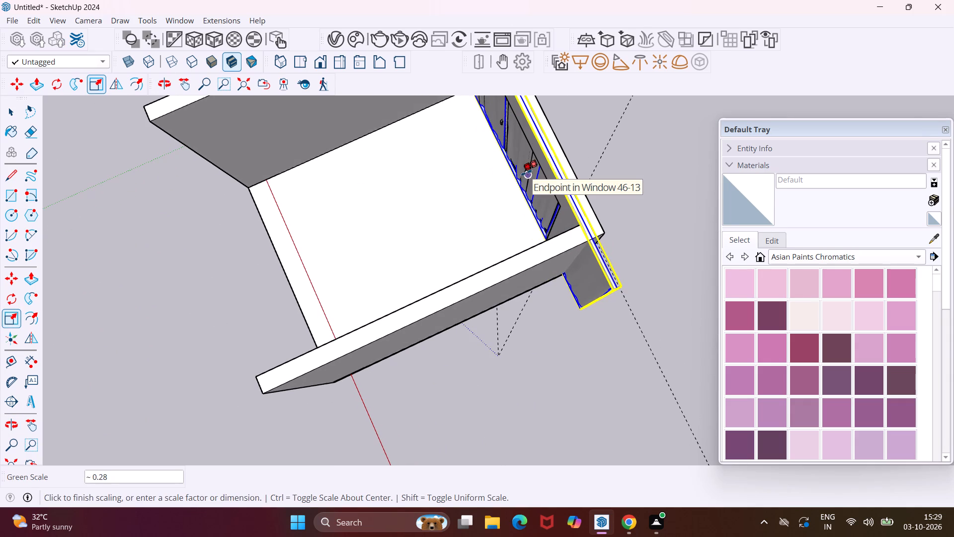
pyautogui.click(526, 173)
# Move the thinned curtains about 4 1/16" away from the back wall toward the room's interior.
pyautogui.scroll(5, 575, 168)
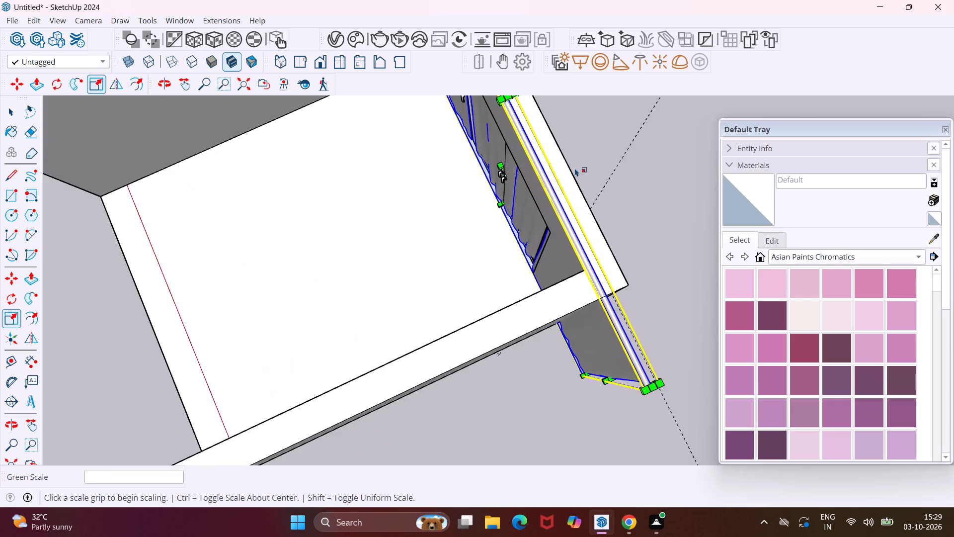
pyautogui.scroll(6, 575, 168)
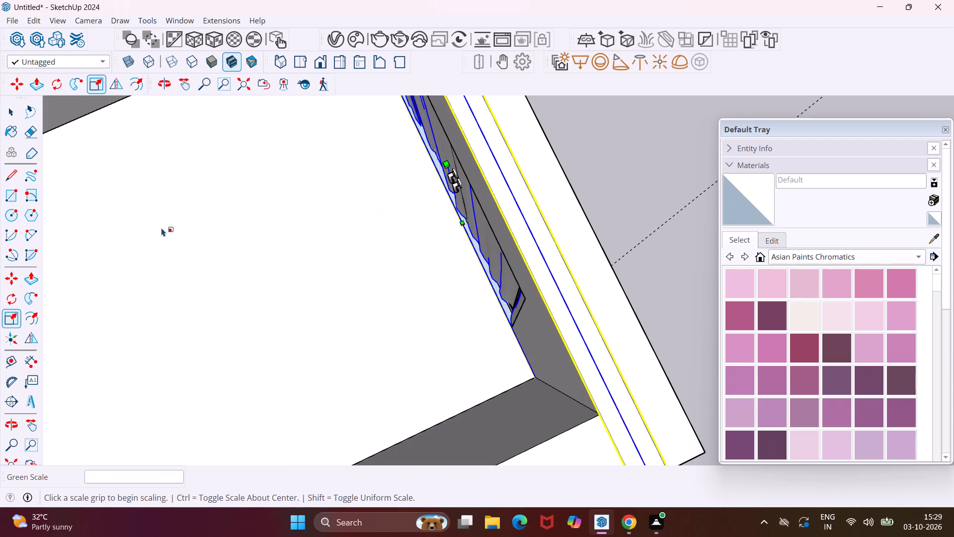
pyautogui.click(14, 280)
pyautogui.scroll(-4, 127, 283)
pyautogui.scroll(-6, 285, 270)
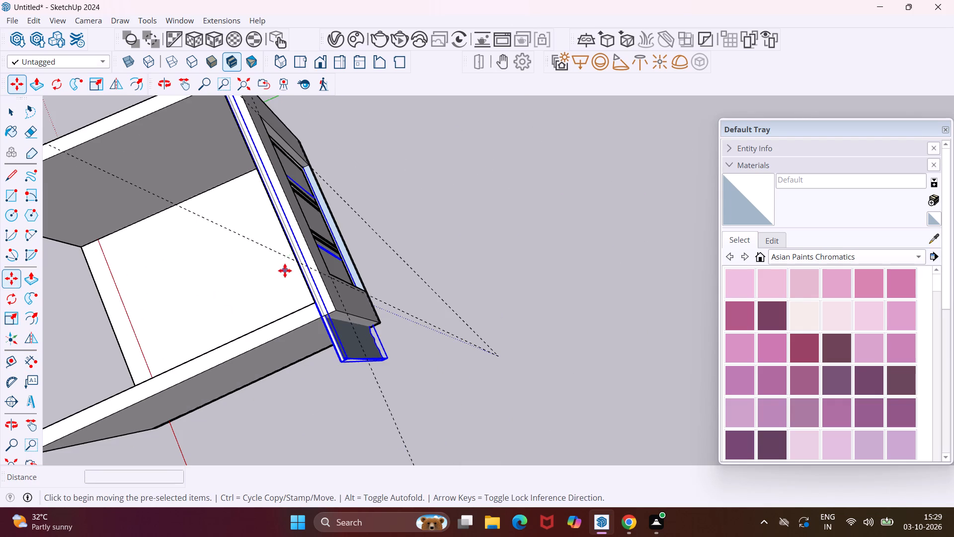
pyautogui.moveTo(283, 275); pyautogui.dragTo(393, 225, button='middle')
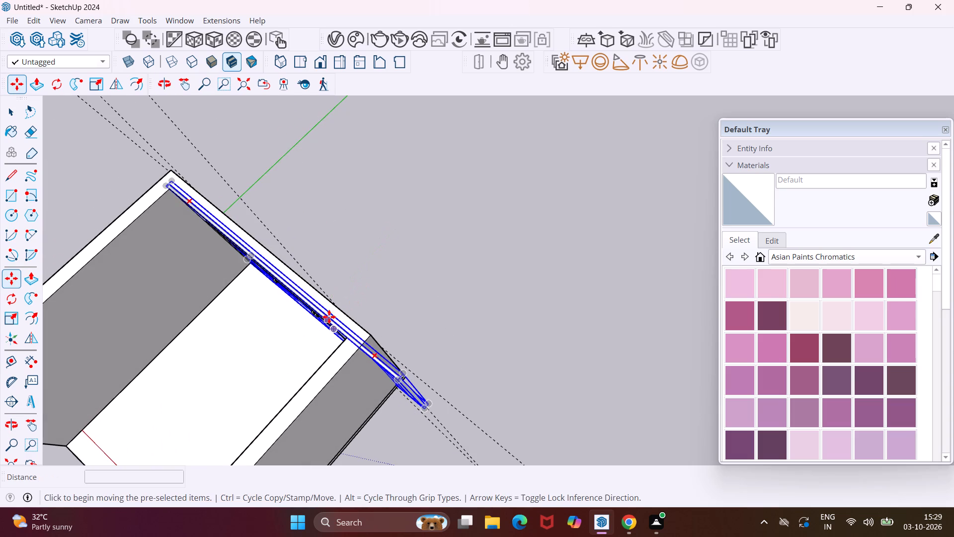
pyautogui.scroll(6, 331, 314)
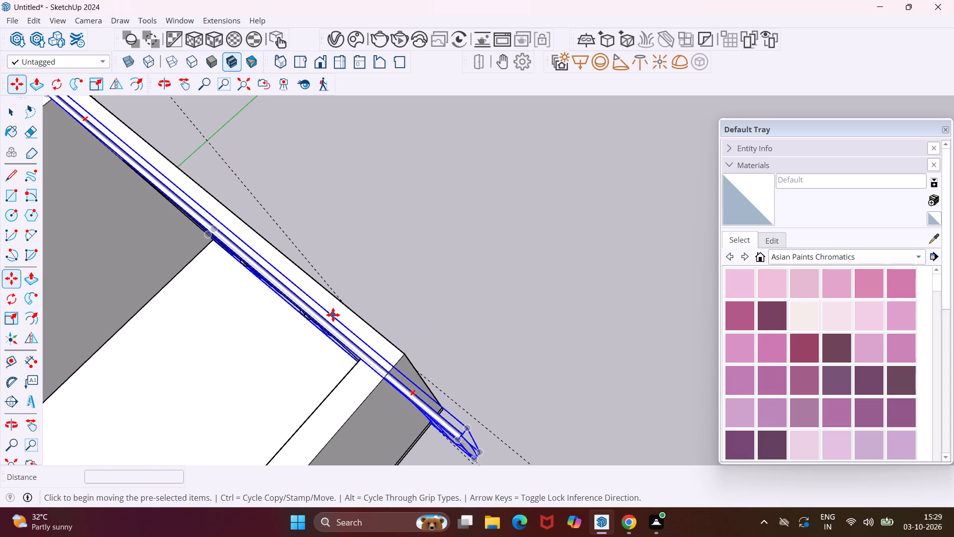
pyautogui.click(331, 316)
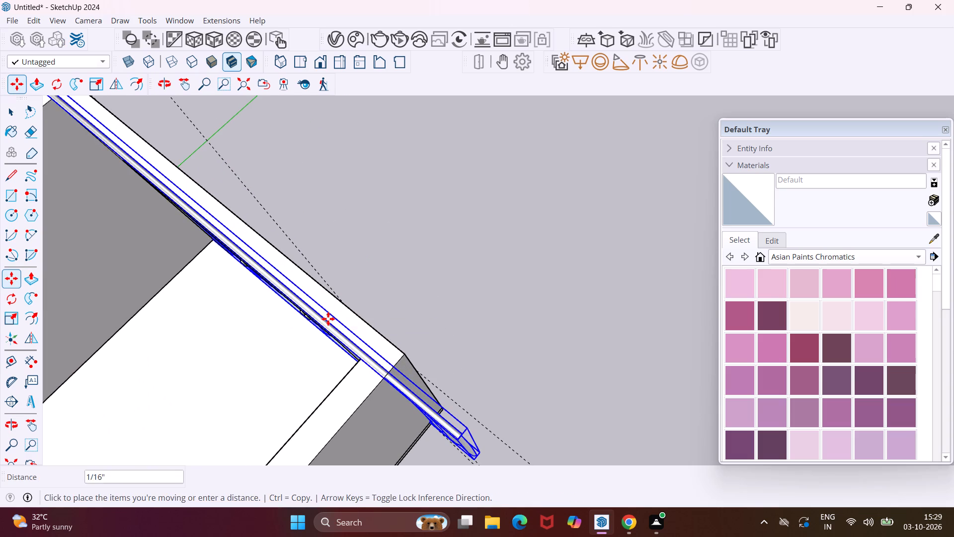
pyautogui.click(322, 324)
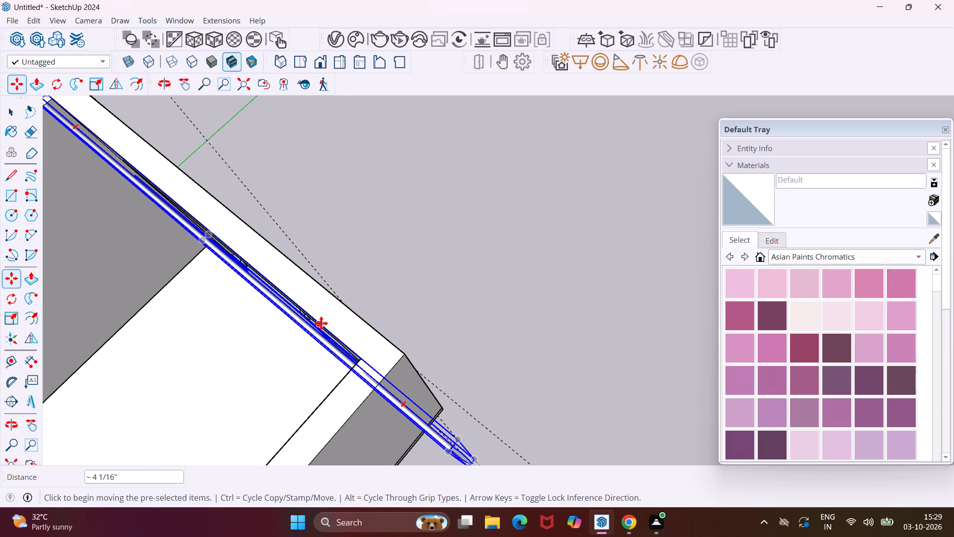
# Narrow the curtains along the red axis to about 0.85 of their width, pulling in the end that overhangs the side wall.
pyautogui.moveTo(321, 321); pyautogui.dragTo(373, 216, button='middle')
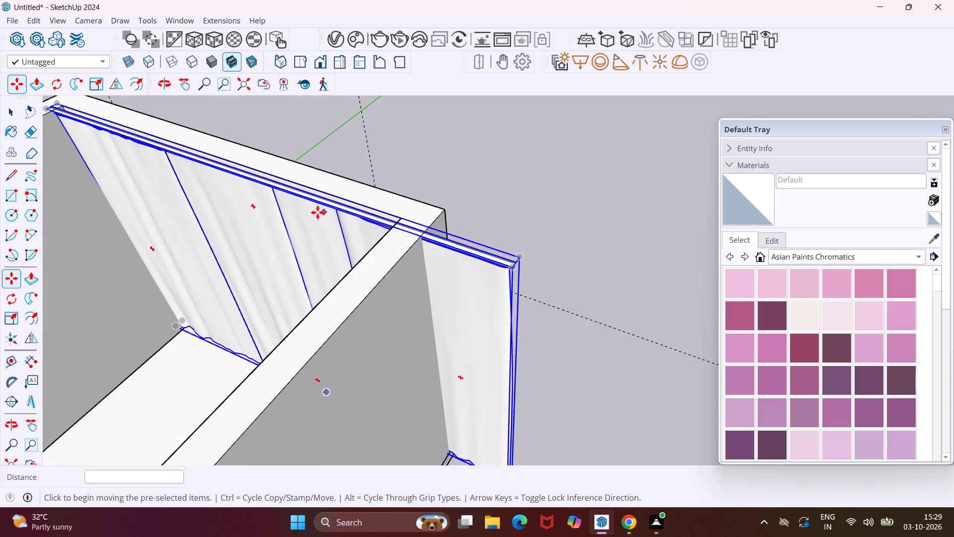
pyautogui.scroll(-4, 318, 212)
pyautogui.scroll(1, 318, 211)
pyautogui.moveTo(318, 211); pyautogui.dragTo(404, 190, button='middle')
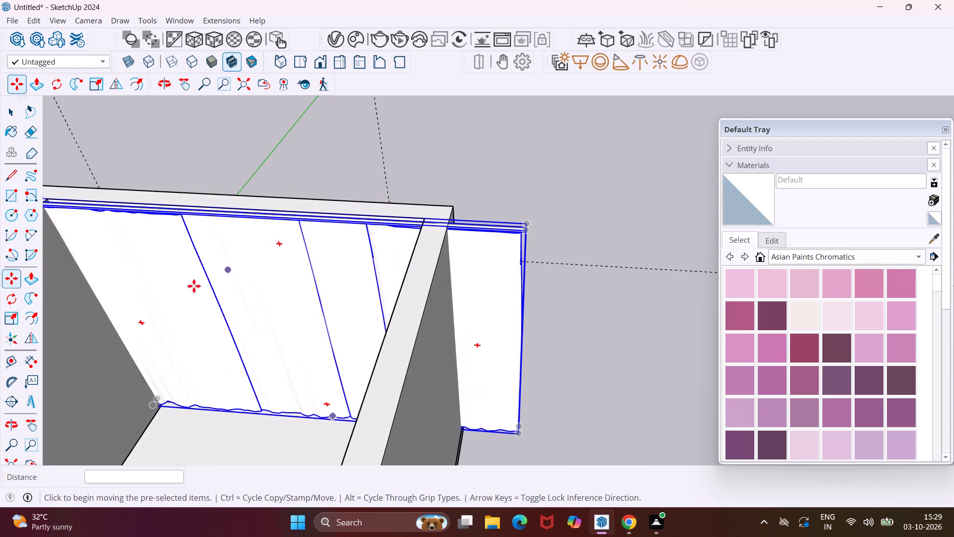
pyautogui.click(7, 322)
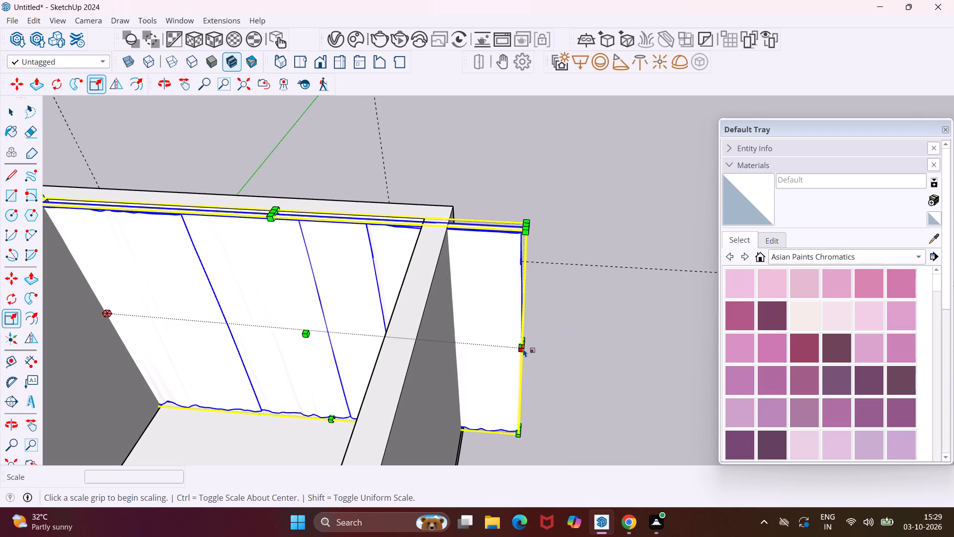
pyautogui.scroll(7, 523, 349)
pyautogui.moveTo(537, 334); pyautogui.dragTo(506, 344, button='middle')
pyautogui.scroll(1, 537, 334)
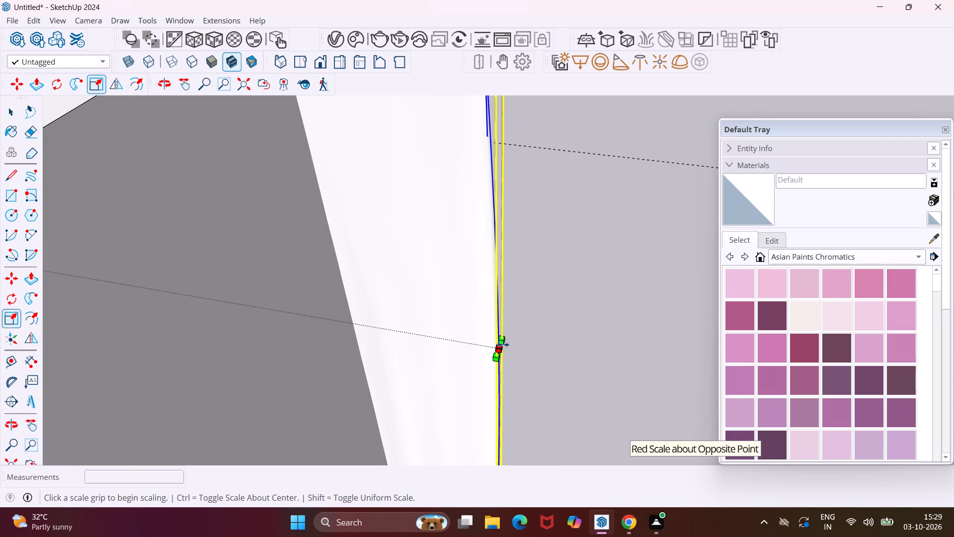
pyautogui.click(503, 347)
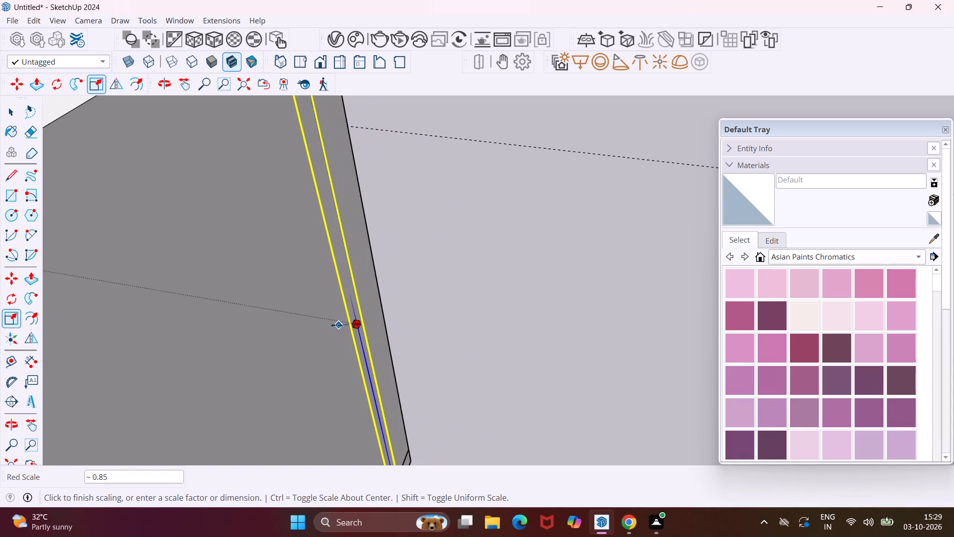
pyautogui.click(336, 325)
# Move the curtains about 2' 3 1/8" along the back wall, outward past the side wall, and deselect them.
pyautogui.moveTo(336, 322); pyautogui.dragTo(491, 327, button='middle')
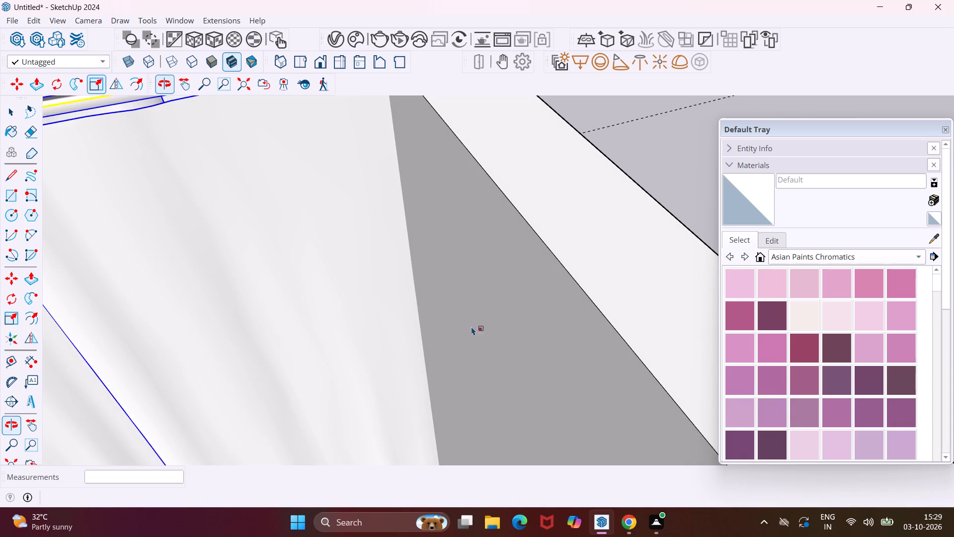
pyautogui.scroll(-16, 425, 336)
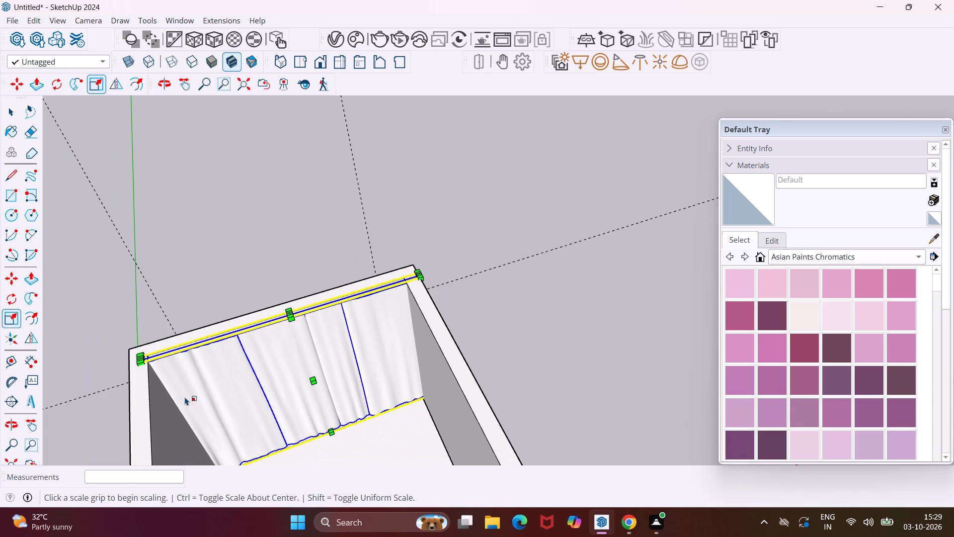
pyautogui.moveTo(186, 393); pyautogui.dragTo(151, 372, button='middle')
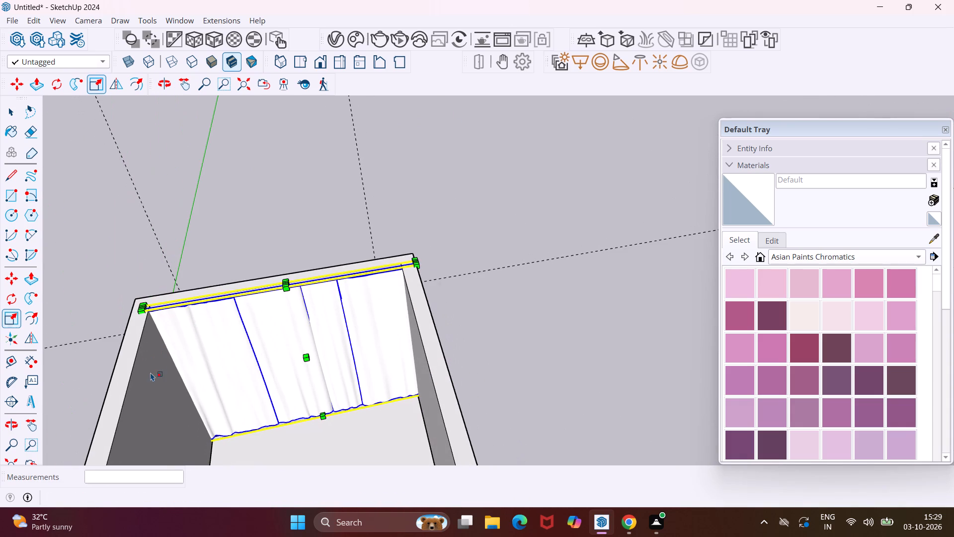
pyautogui.press('m')
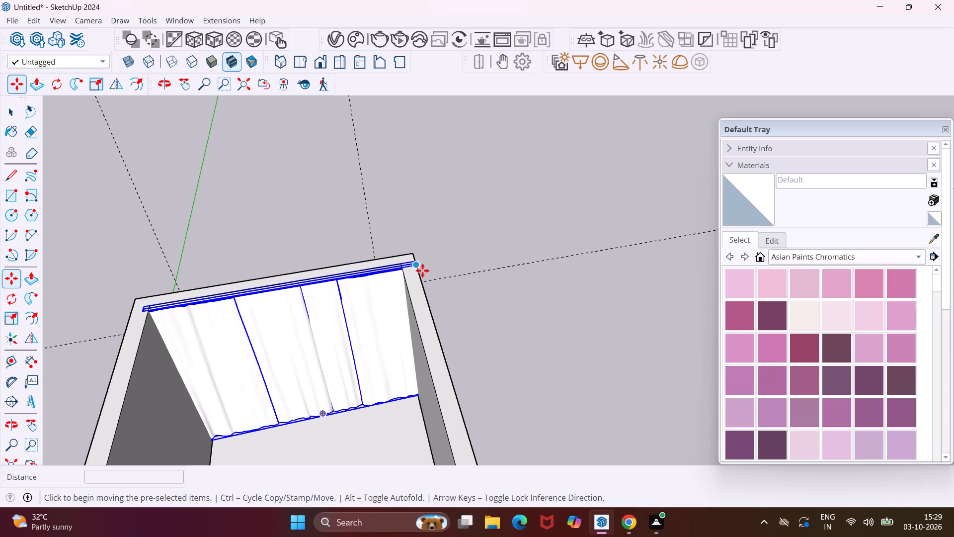
pyautogui.scroll(9, 406, 270)
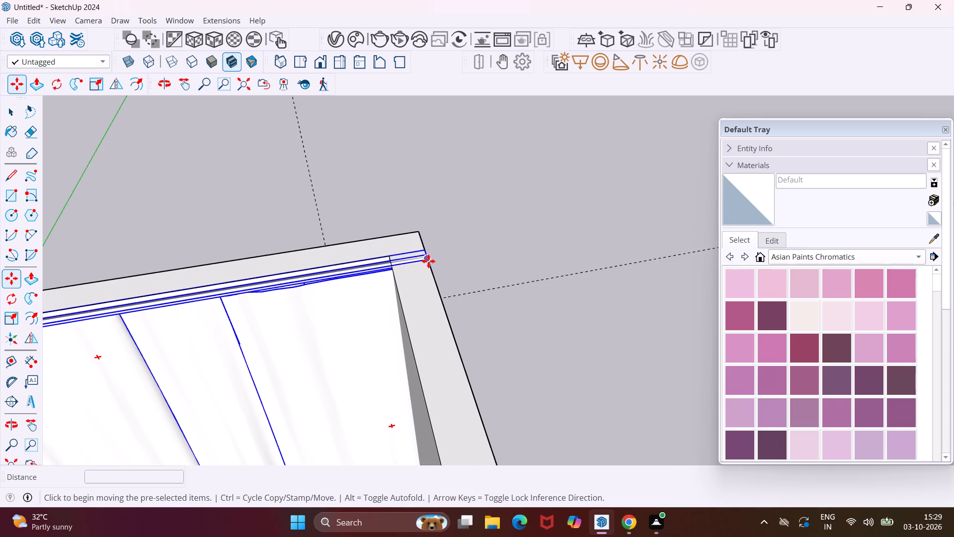
pyautogui.click(426, 260)
pyautogui.click(526, 235)
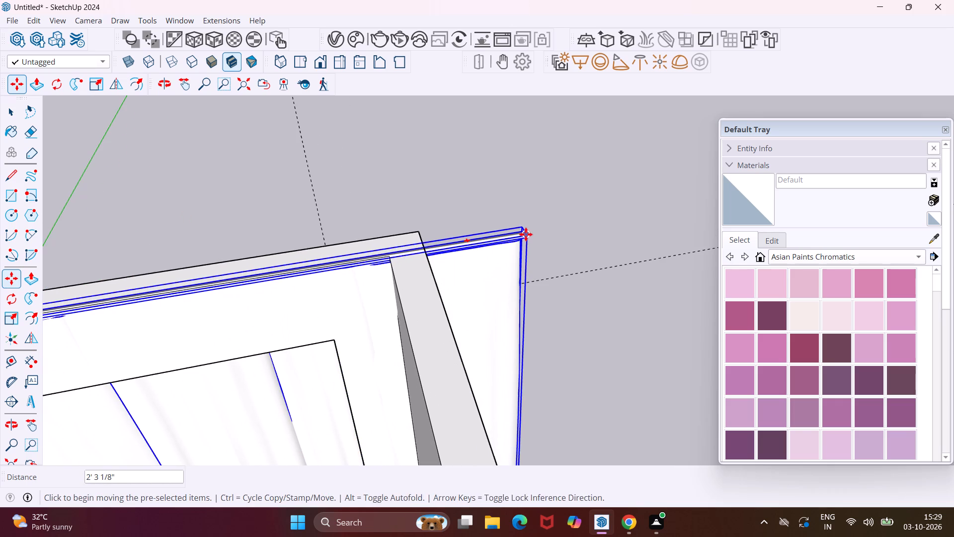
pyautogui.press('Escape')
pyautogui.press('space')
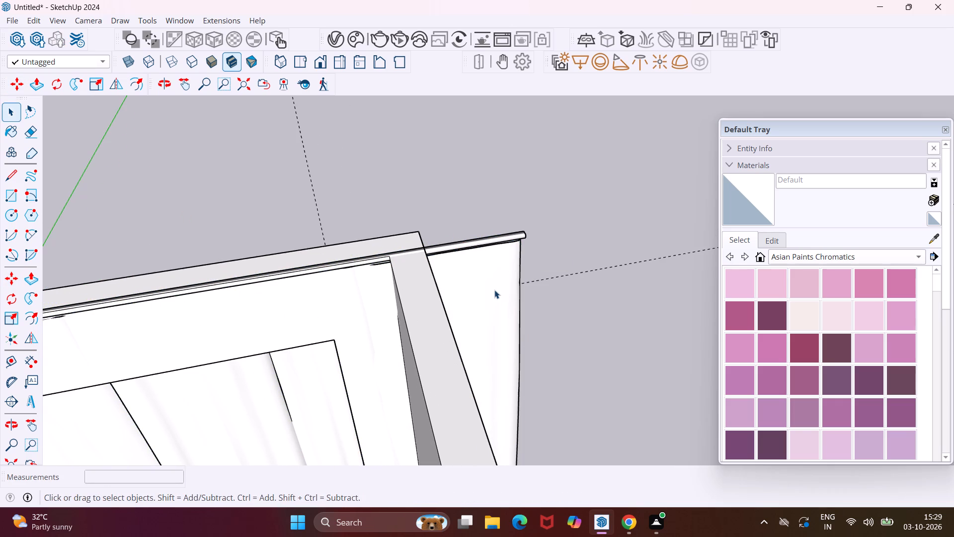
# Scale the curtains along the red axis to a width of 12'.
pyautogui.click(496, 287)
pyautogui.moveTo(499, 287); pyautogui.dragTo(383, 260, button='middle')
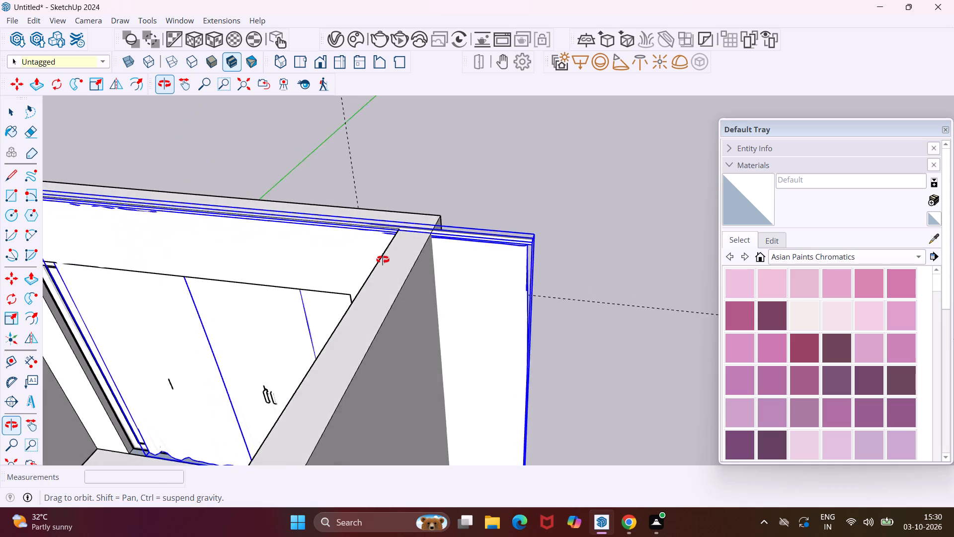
pyautogui.moveTo(383, 260); pyautogui.dragTo(327, 161, button='middle')
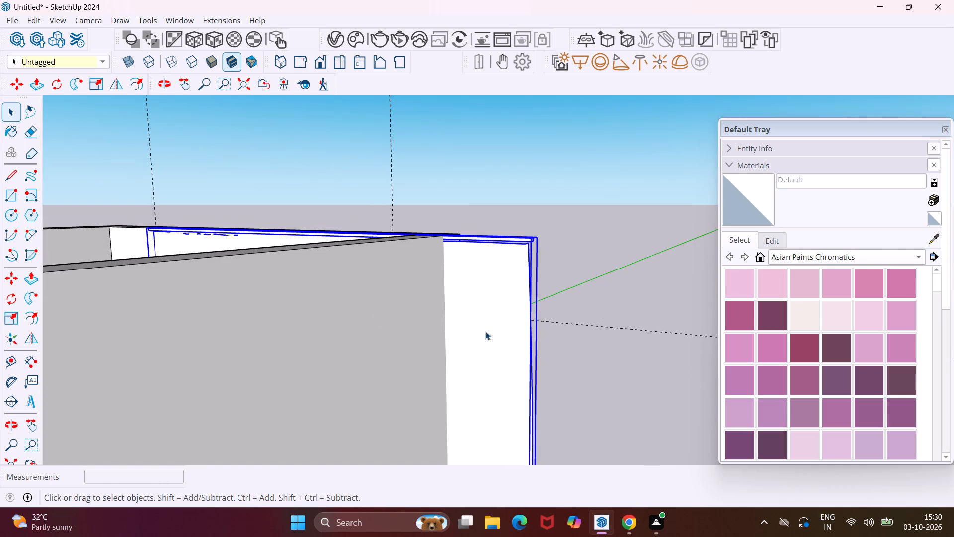
pyautogui.click(9, 327)
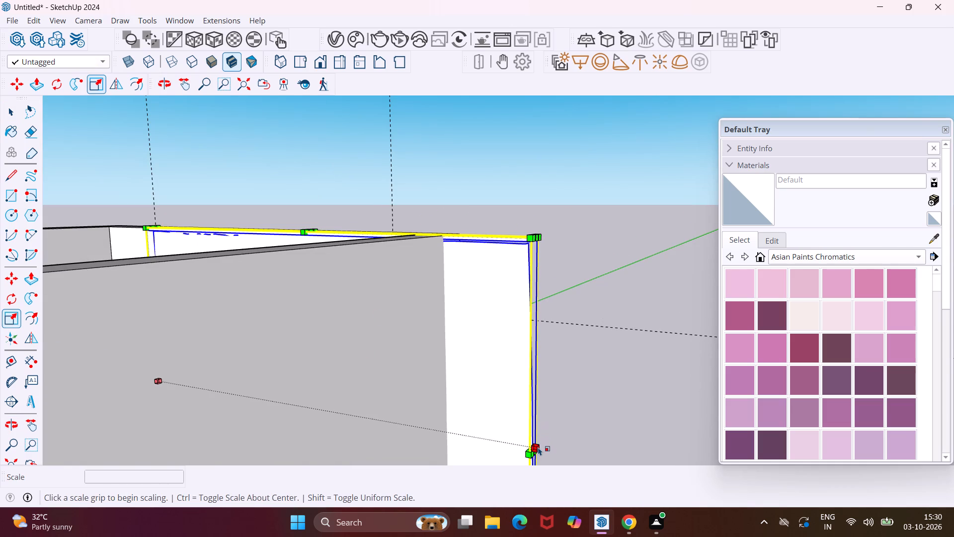
pyautogui.scroll(7, 538, 447)
pyautogui.click(532, 453)
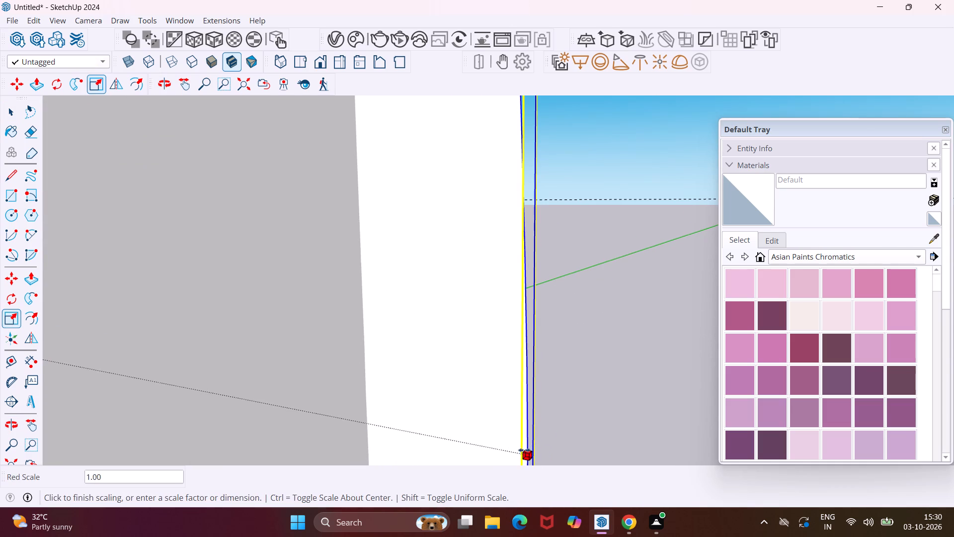
pyautogui.write("12'")
pyautogui.press('Return')
# Move the curtains about 2' 1/8" back inside the room, snapping their top end corner to the inner wall corner, and deselect them.
pyautogui.scroll(-7, 512, 441)
pyautogui.moveTo(364, 221); pyautogui.dragTo(486, 275, button='middle')
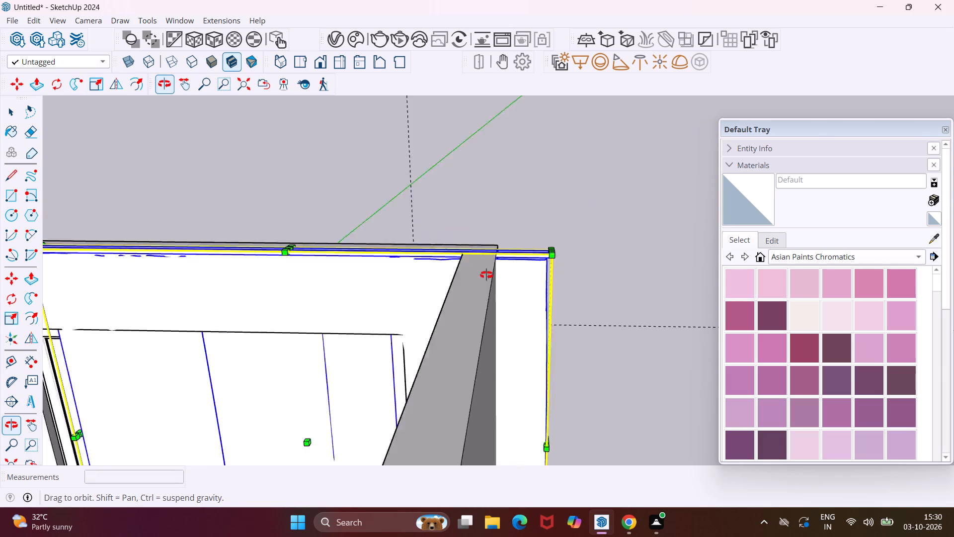
pyautogui.moveTo(486, 275); pyautogui.dragTo(515, 292, button='middle')
pyautogui.moveTo(564, 265); pyautogui.dragTo(504, 303, button='middle')
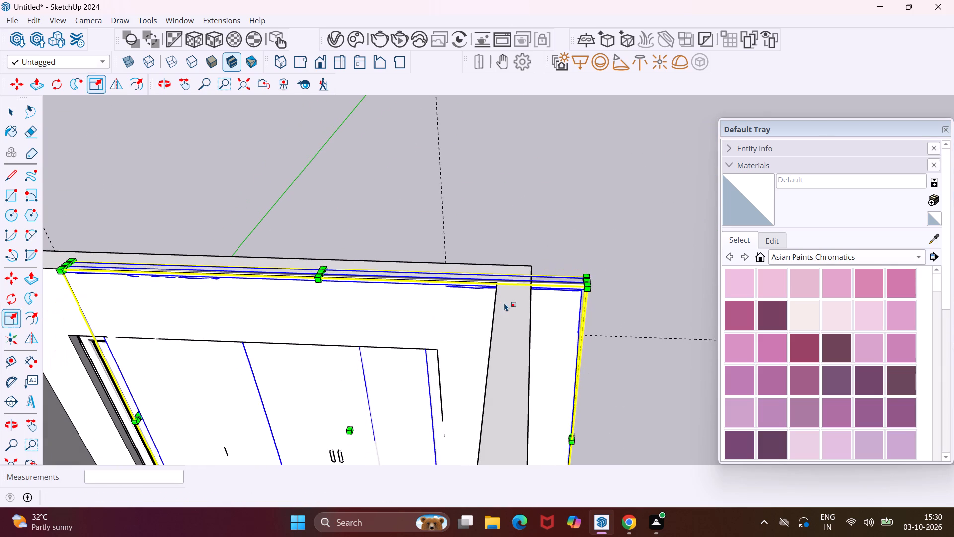
pyautogui.press('m')
pyautogui.scroll(7, 588, 274)
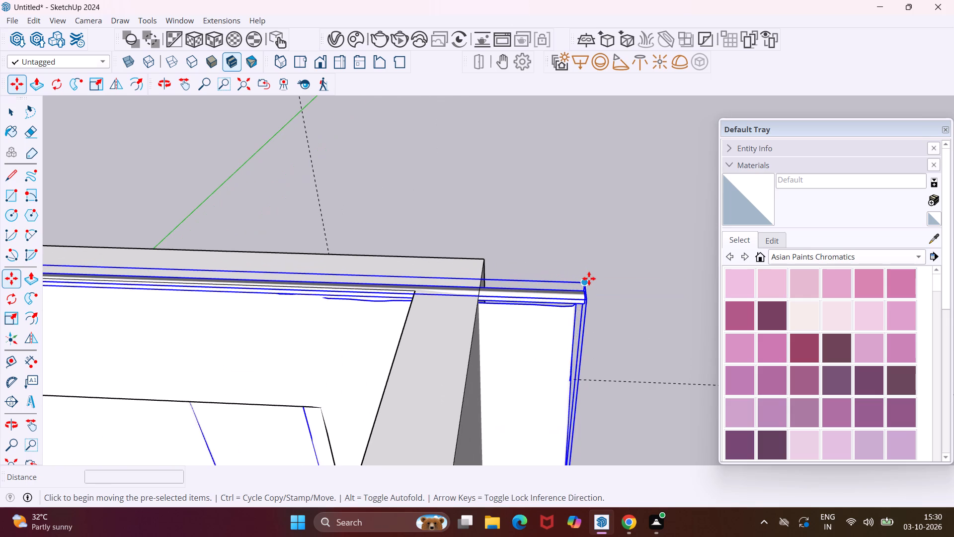
pyautogui.click(585, 281)
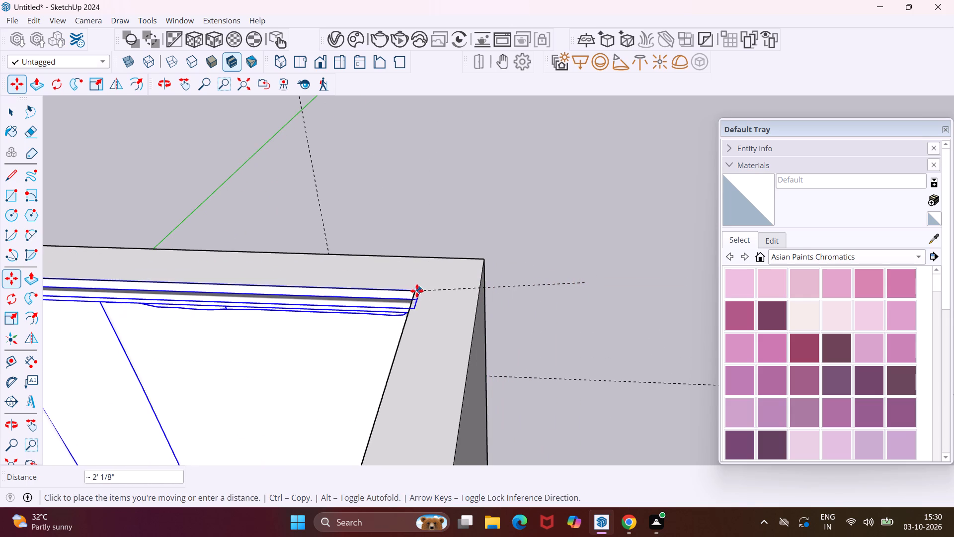
pyautogui.scroll(8, 414, 290)
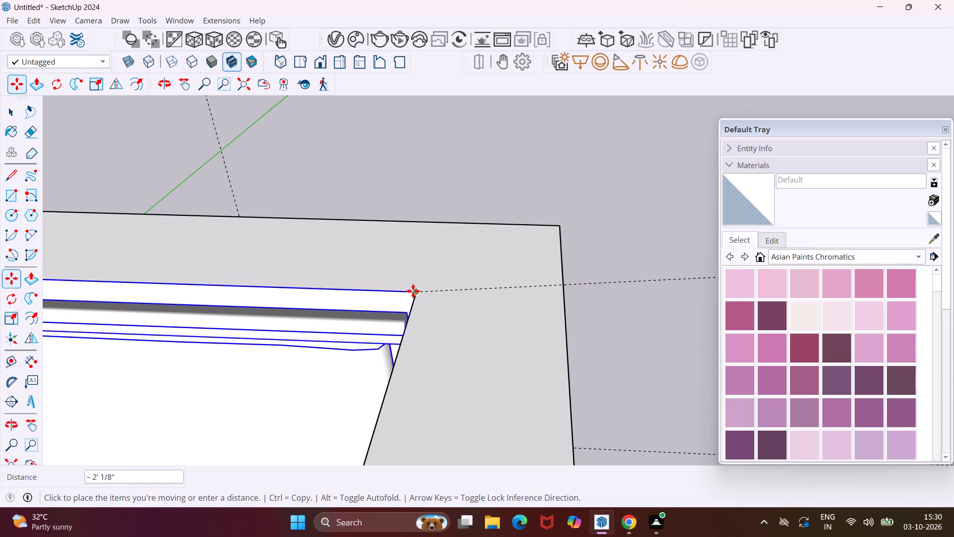
pyautogui.moveTo(413, 291); pyautogui.dragTo(510, 357, button='middle')
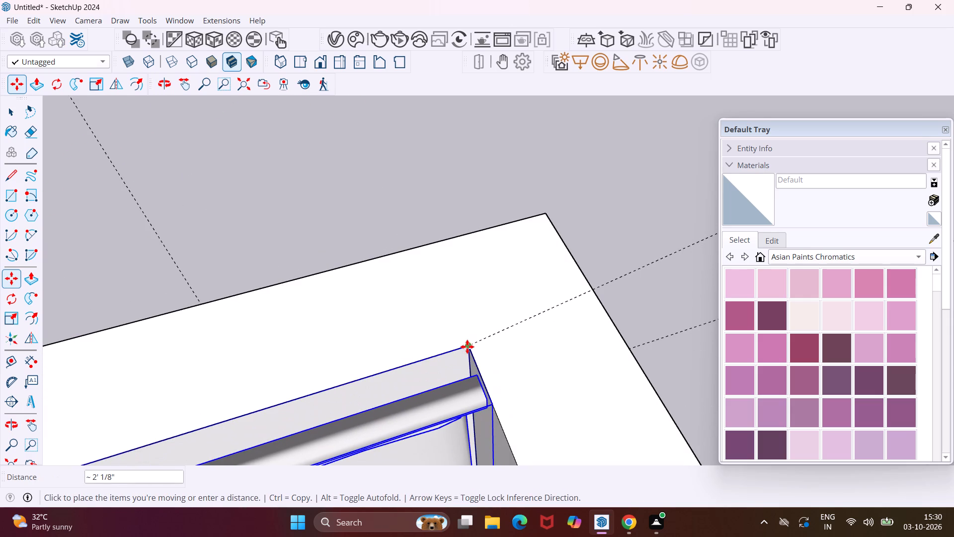
pyautogui.click(467, 347)
pyautogui.scroll(-18, 467, 302)
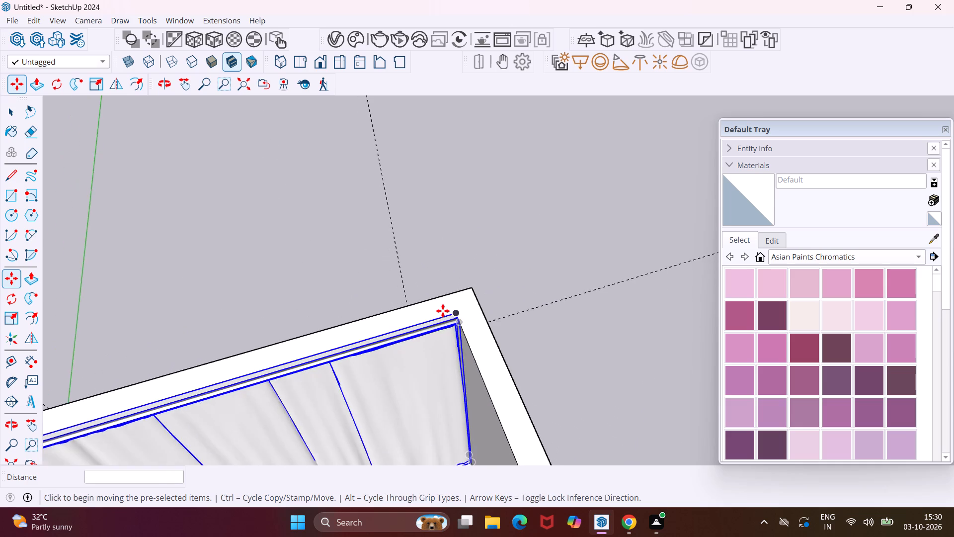
pyautogui.scroll(-5, 442, 309)
pyautogui.moveTo(354, 363); pyautogui.dragTo(371, 304, button='middle')
pyautogui.press('Escape')
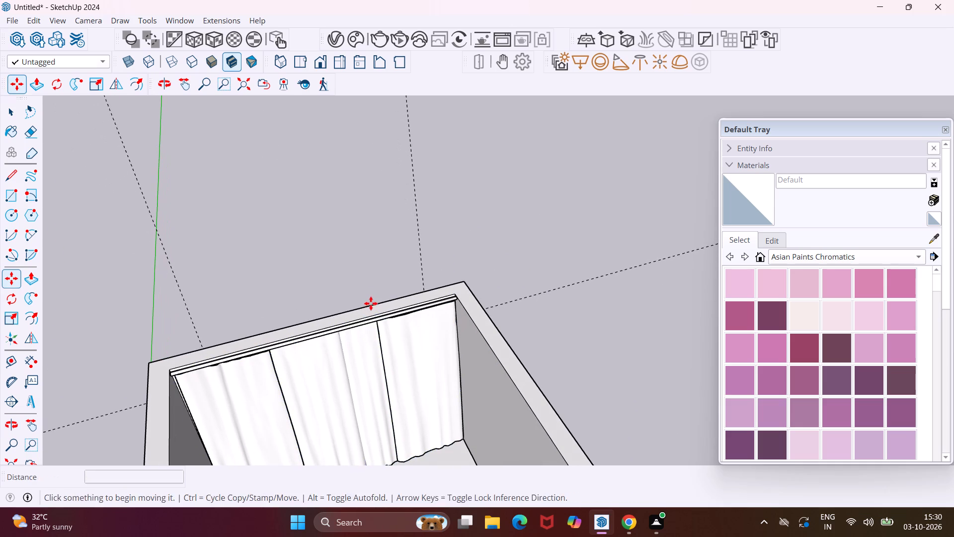
pyautogui.press('space')
# Draw an upright rotated rectangle 6" high along the full length of the back wall's outer top edge.
pyautogui.scroll(-5, 297, 294)
pyautogui.moveTo(295, 378); pyautogui.dragTo(289, 338, button='middle')
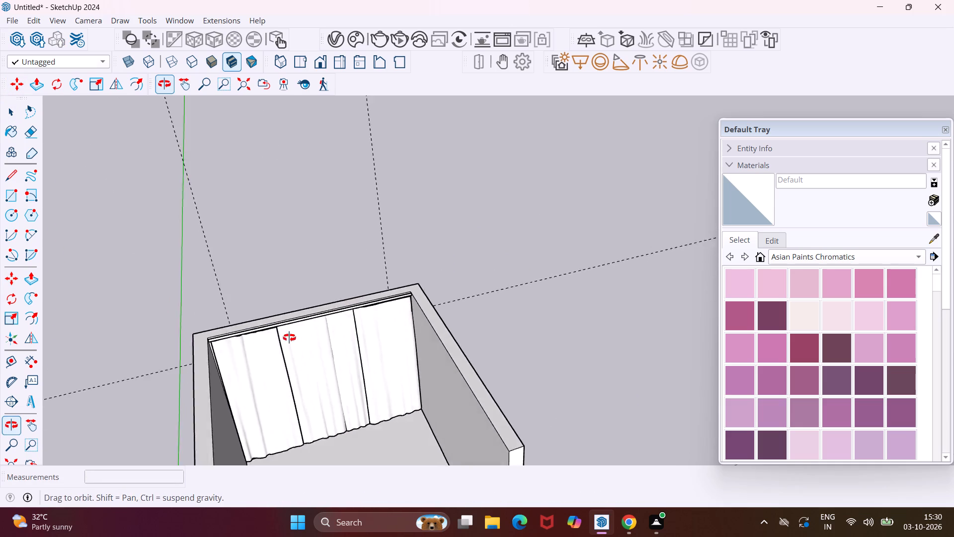
pyautogui.moveTo(289, 338); pyautogui.dragTo(280, 305, button='middle')
pyautogui.scroll(-10, 261, 296)
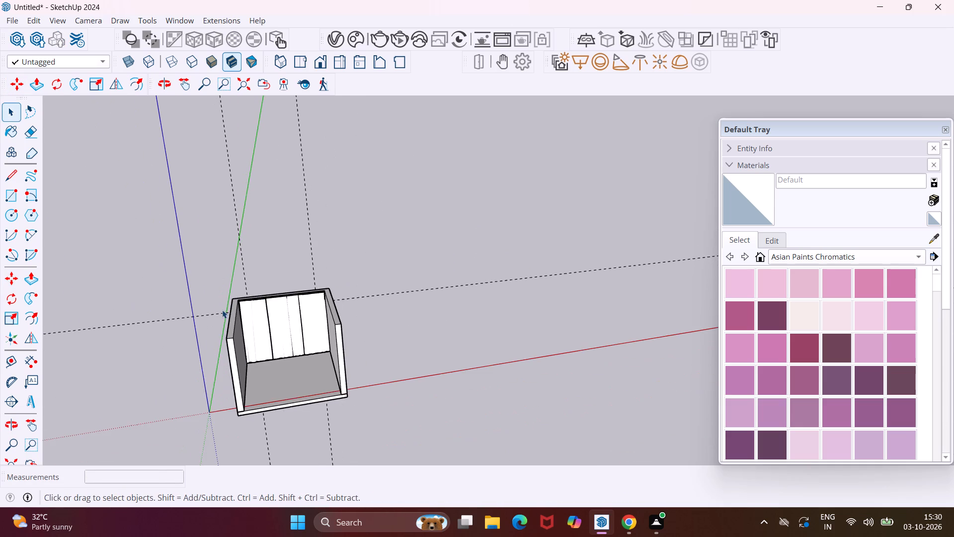
pyautogui.moveTo(222, 310); pyautogui.dragTo(223, 422, button='middle')
pyautogui.moveTo(234, 342); pyautogui.dragTo(224, 368, button='middle')
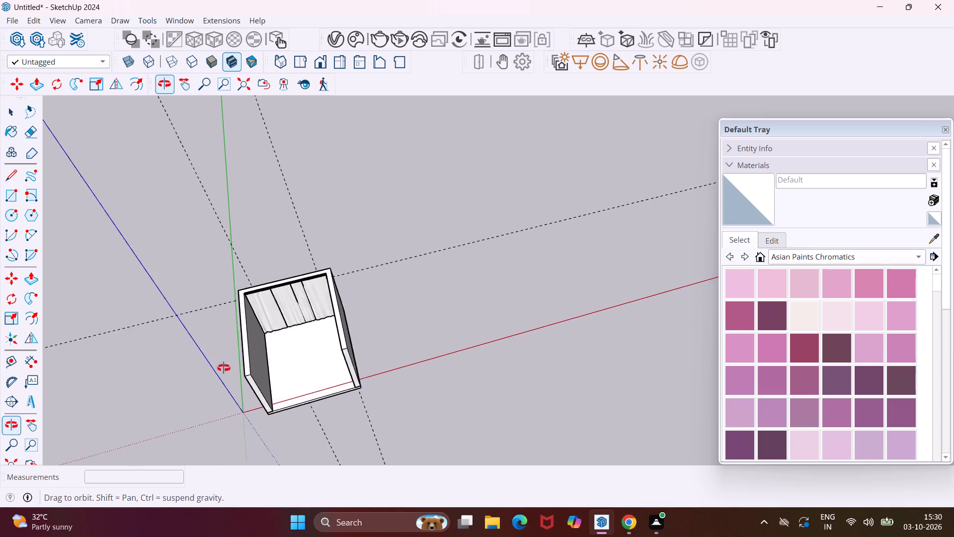
pyautogui.moveTo(224, 368); pyautogui.dragTo(199, 402, button='middle')
pyautogui.scroll(4, 259, 325)
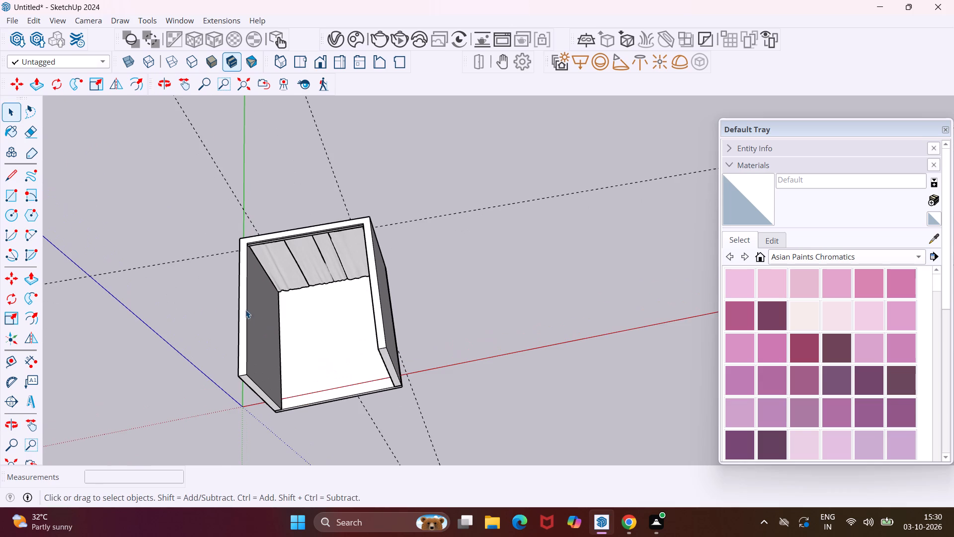
pyautogui.click(30, 196)
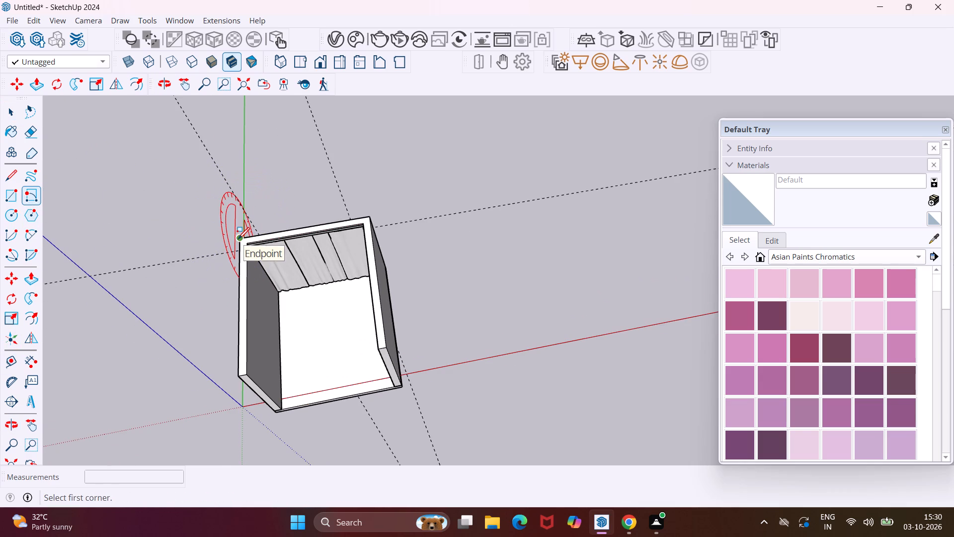
pyautogui.scroll(20, 238, 239)
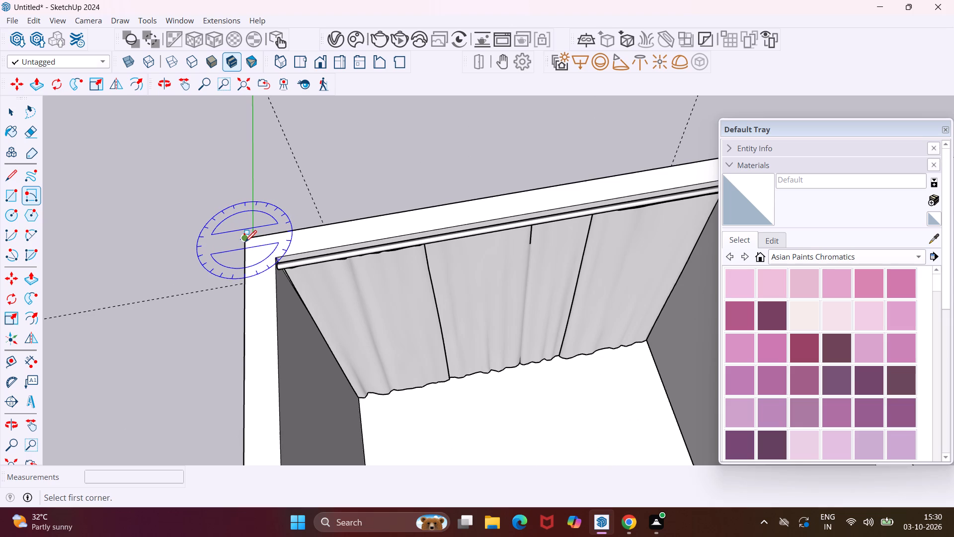
pyautogui.click(244, 236)
pyautogui.scroll(-5, 403, 215)
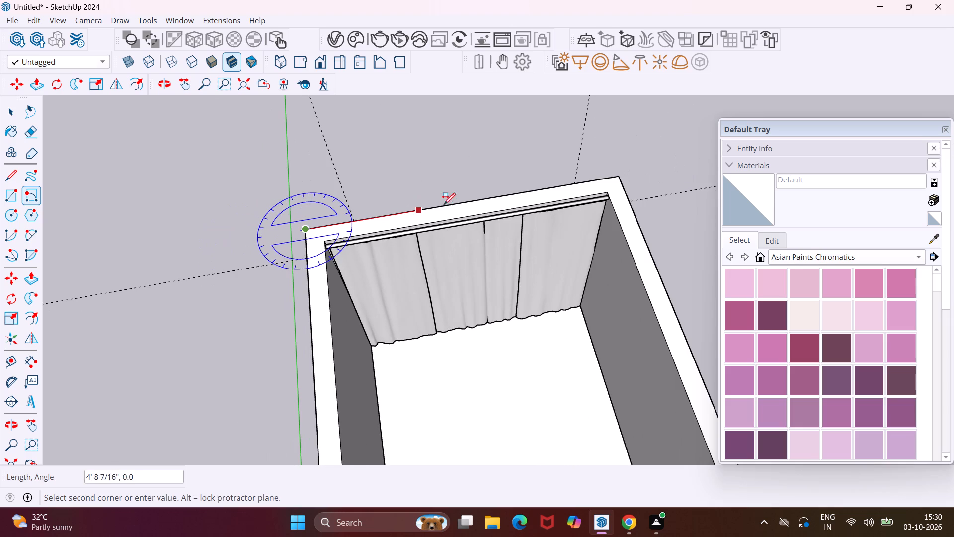
pyautogui.click(621, 174)
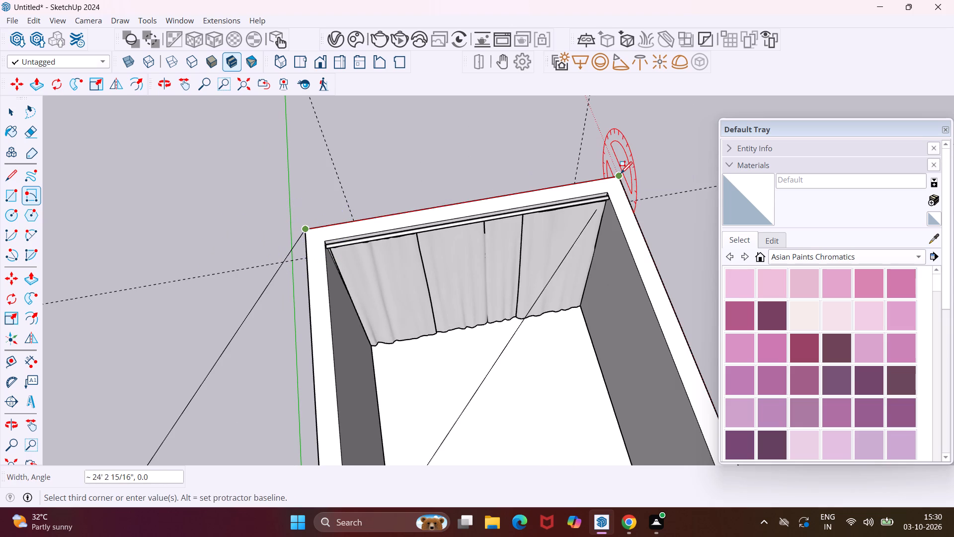
pyautogui.moveTo(620, 173); pyautogui.dragTo(261, 56, button='middle')
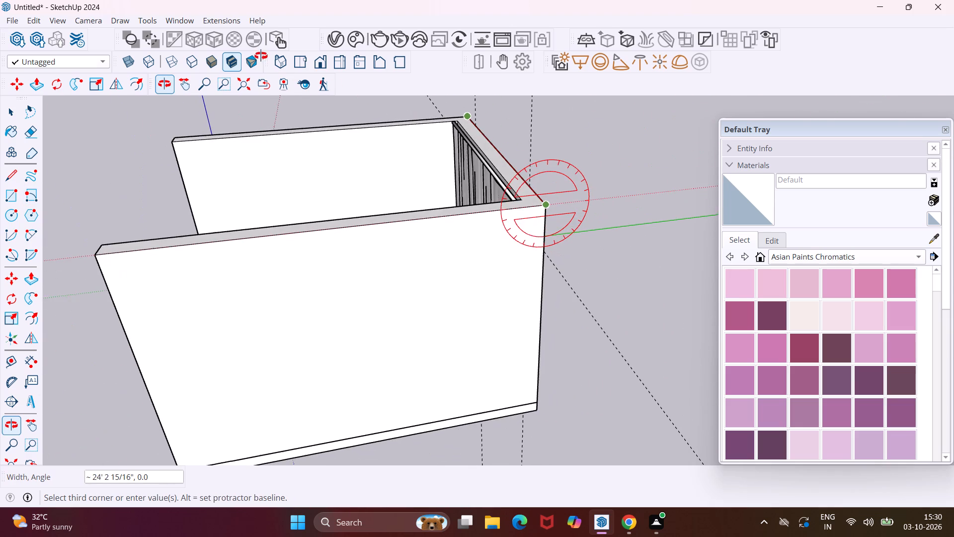
pyautogui.moveTo(261, 56); pyautogui.dragTo(260, 56, button='middle')
pyautogui.scroll(3, 546, 176)
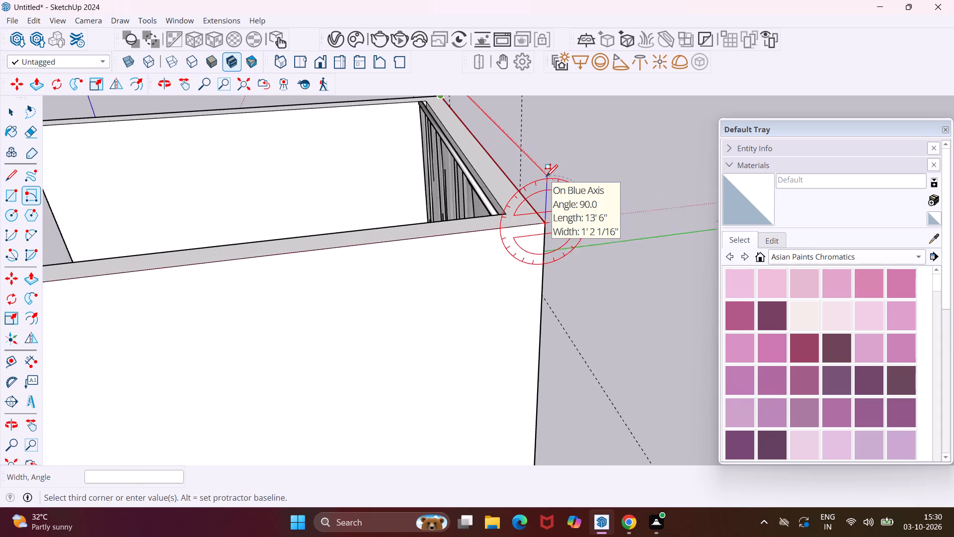
pyautogui.scroll(2, 546, 176)
pyautogui.press('6')
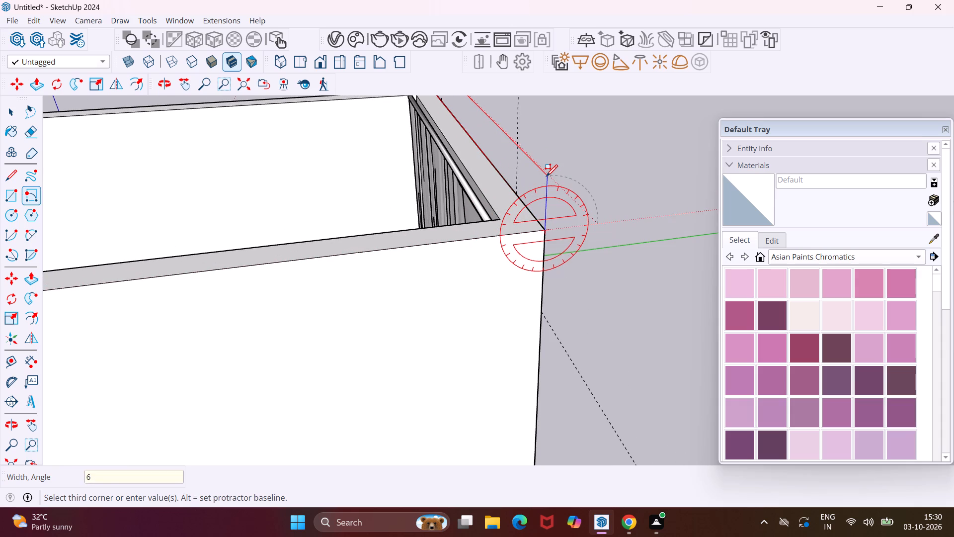
pyautogui.hotkey('shift', '"')
pyautogui.press('Return')
pyautogui.press('Escape')
pyautogui.press('space')
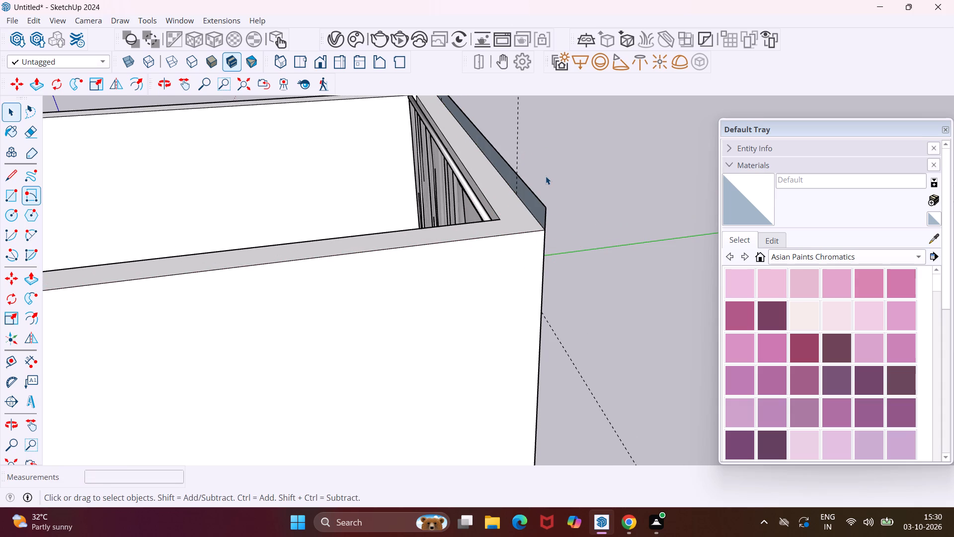
# Make a group from the upright rectangle's face and edges above the back wall.
pyautogui.click(533, 203)
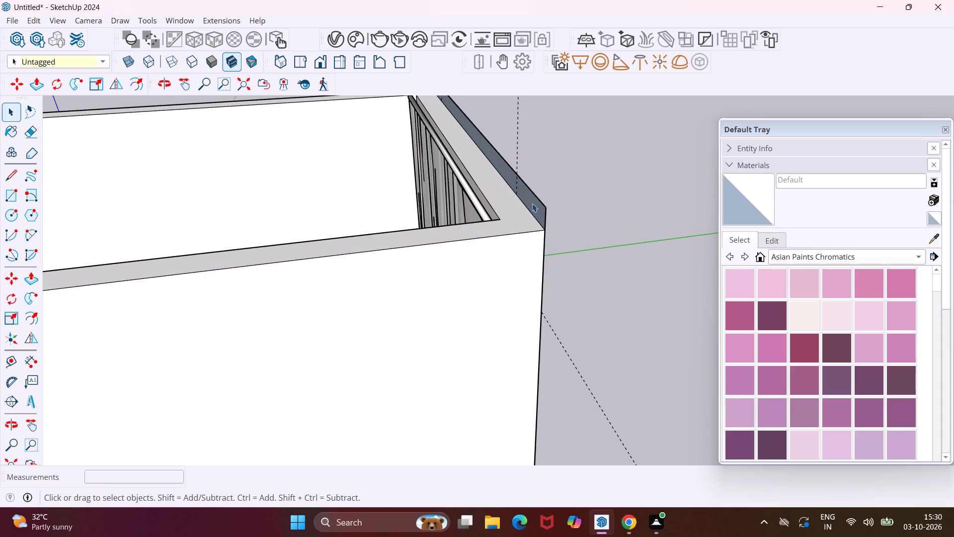
pyautogui.doubleClick(532, 203)
pyautogui.rightClick(532, 203)
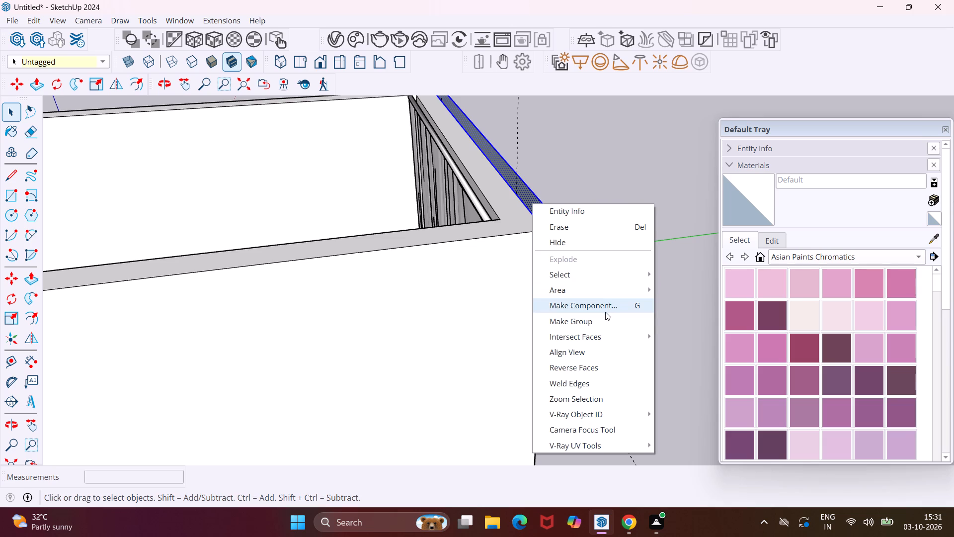
pyautogui.click(602, 321)
# Inside the group, push/pull the face 15' 6" to the front ends of the side walls, forming the roof slab.
pyautogui.tripleClick(533, 205)
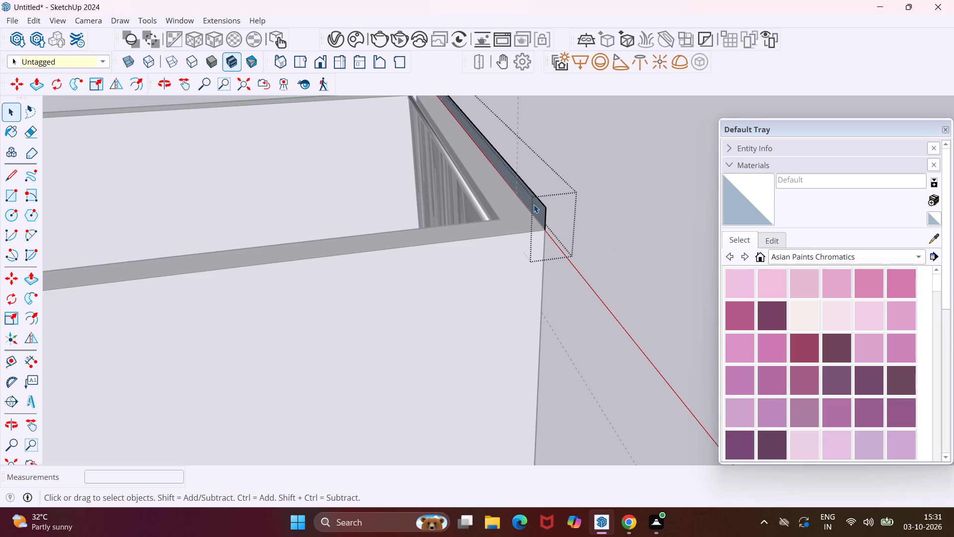
pyautogui.click(534, 204)
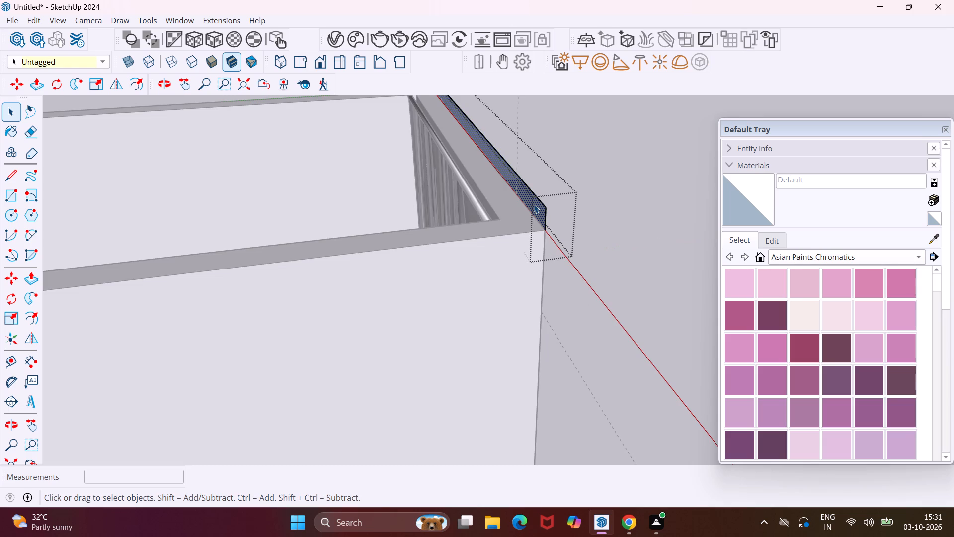
pyautogui.press('p')
pyautogui.click(534, 204)
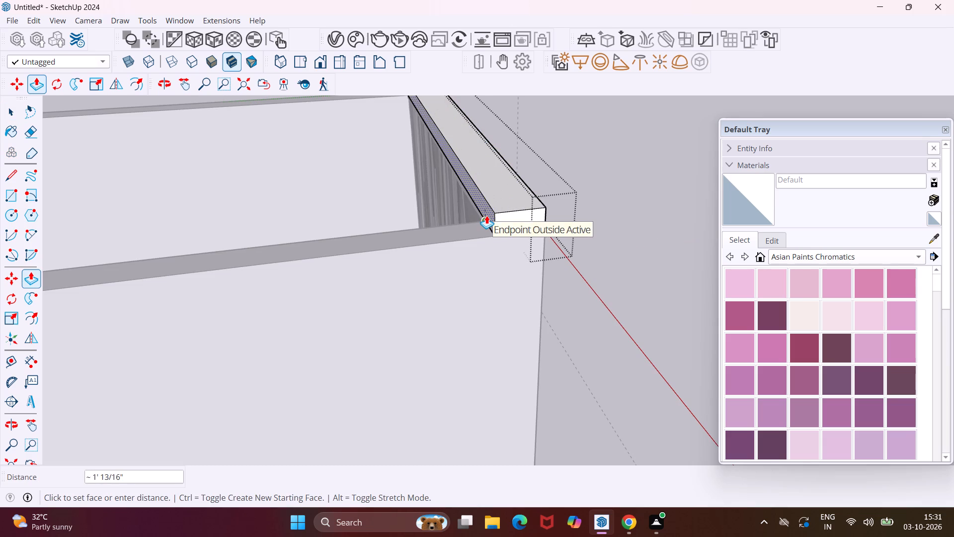
pyautogui.scroll(-11, 462, 204)
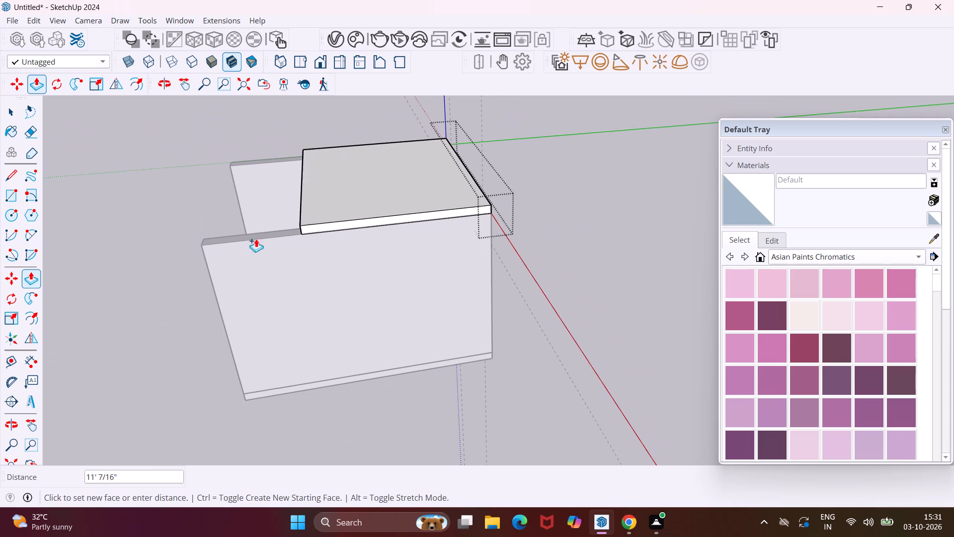
pyautogui.click(209, 257)
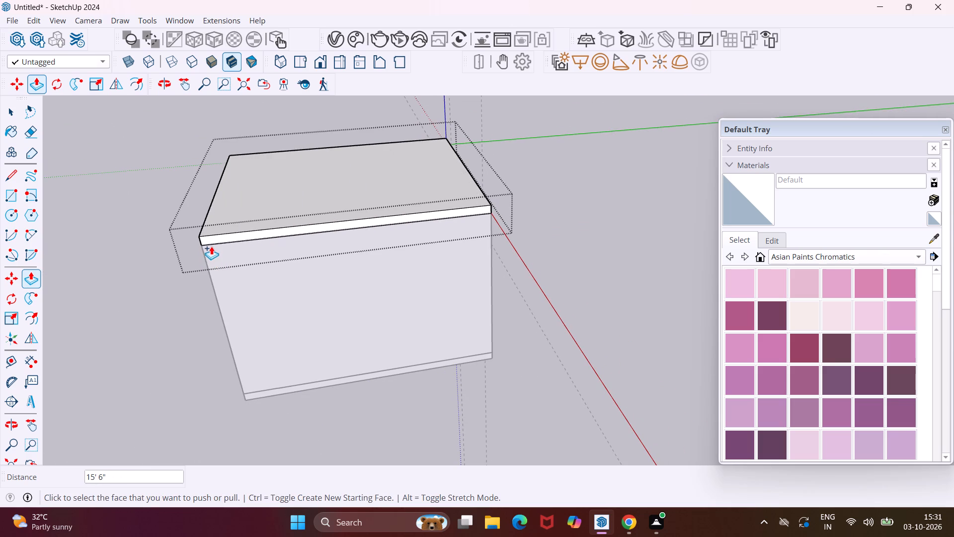
pyautogui.press('Escape')
pyautogui.press('space')
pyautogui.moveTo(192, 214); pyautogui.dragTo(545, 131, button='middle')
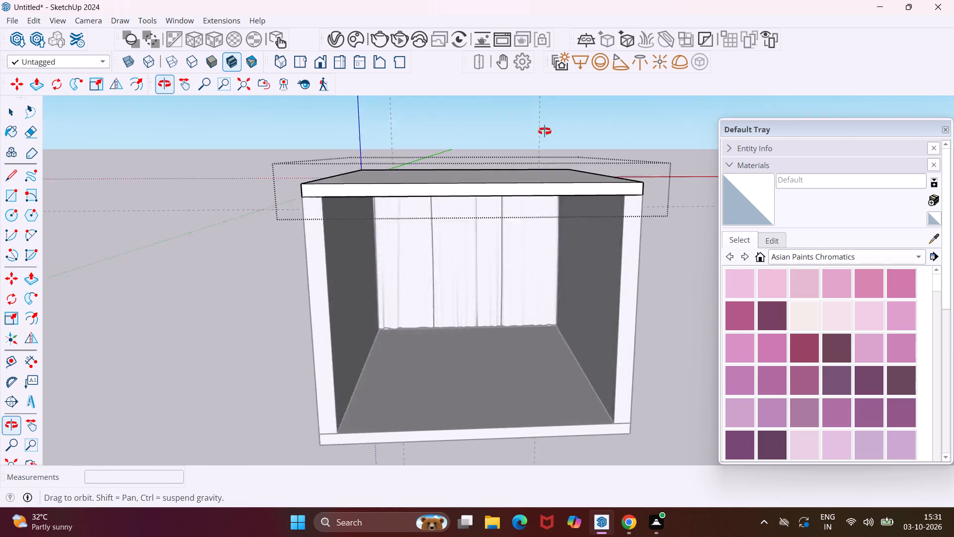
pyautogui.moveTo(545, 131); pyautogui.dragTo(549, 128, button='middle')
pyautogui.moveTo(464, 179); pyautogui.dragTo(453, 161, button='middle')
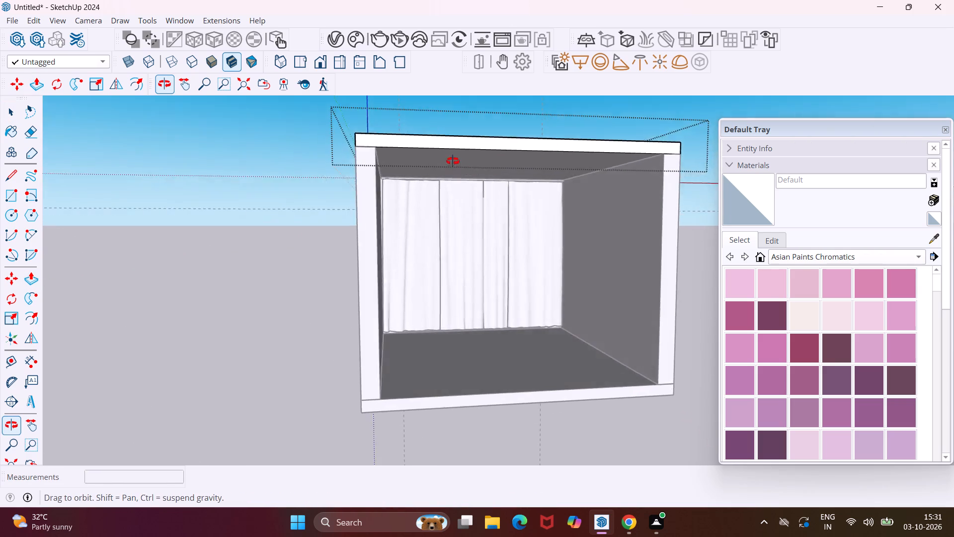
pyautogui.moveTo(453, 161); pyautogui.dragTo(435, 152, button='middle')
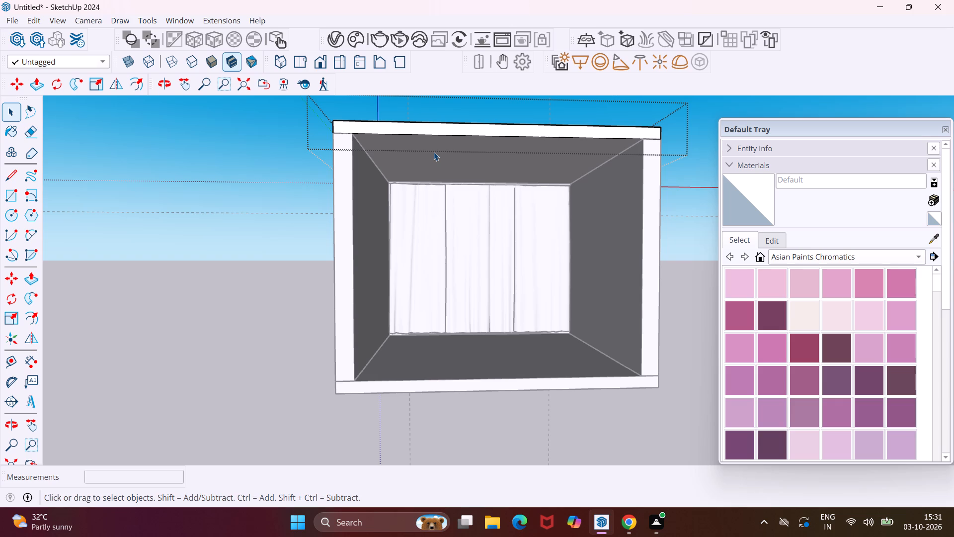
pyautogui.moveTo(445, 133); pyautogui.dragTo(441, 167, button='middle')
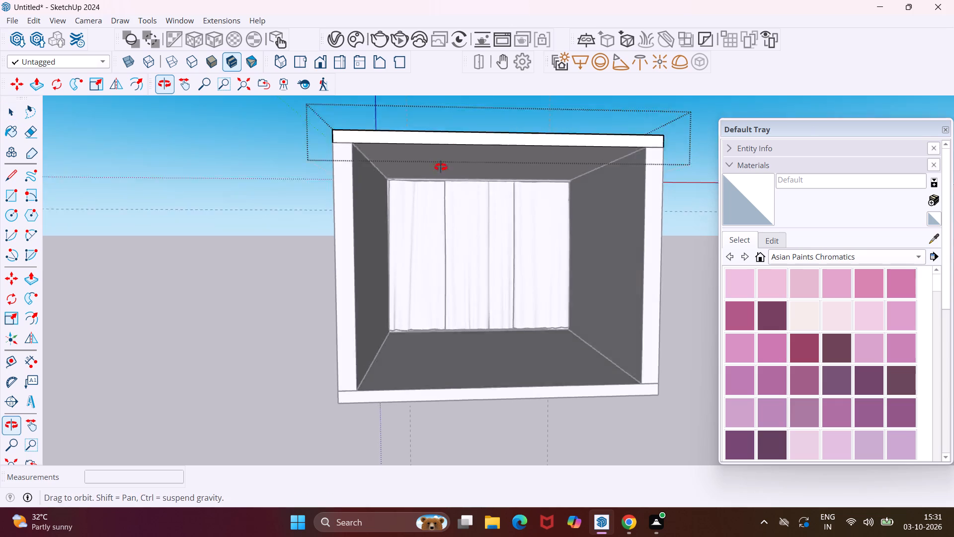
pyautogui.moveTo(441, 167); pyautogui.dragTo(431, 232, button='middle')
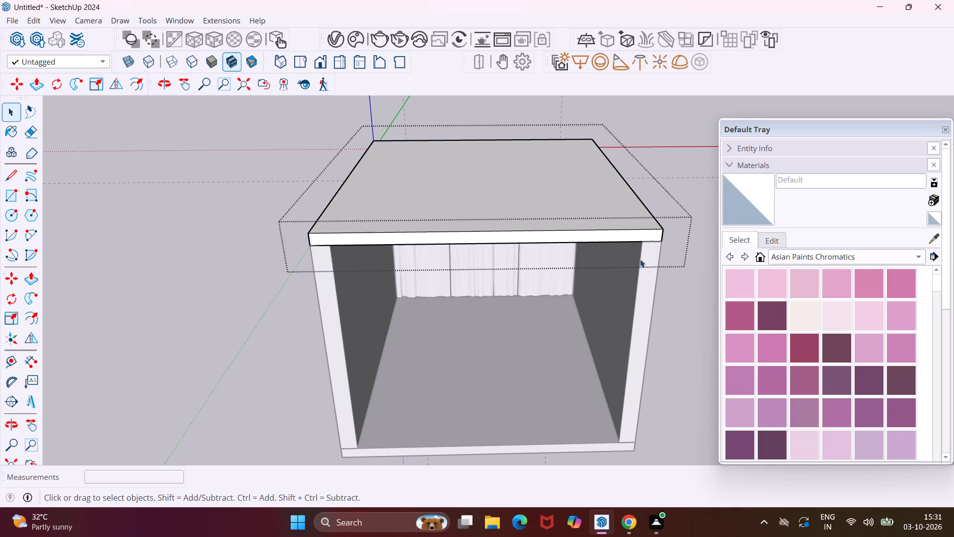
# Select all the roof slab's geometry inside its group and move it about 31' 7 3/8" sideways along the red axis, clear of the room.
pyautogui.moveTo(597, 227); pyautogui.dragTo(606, 196, button='middle')
pyautogui.scroll(1, 606, 196)
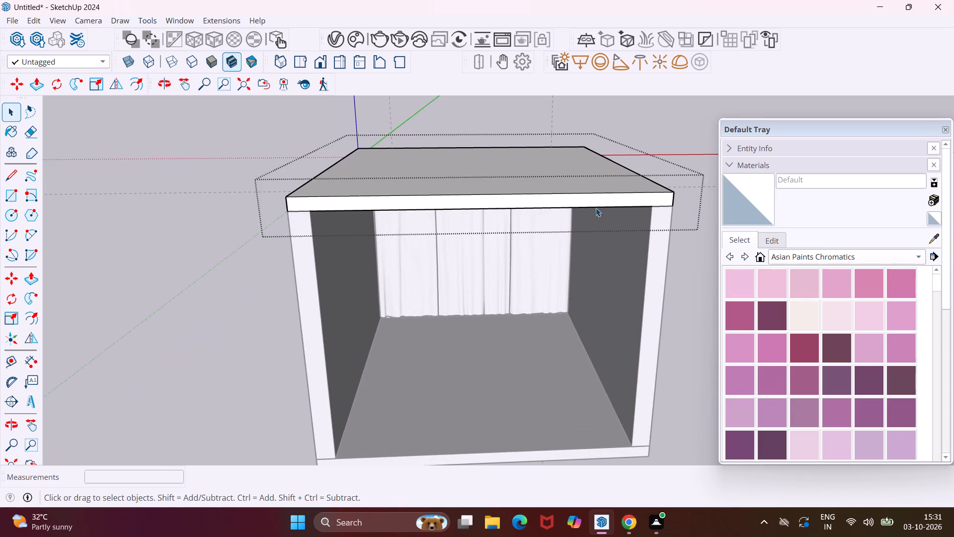
pyautogui.click(593, 204)
pyautogui.doubleClick(593, 204)
pyautogui.doubleClick(593, 204)
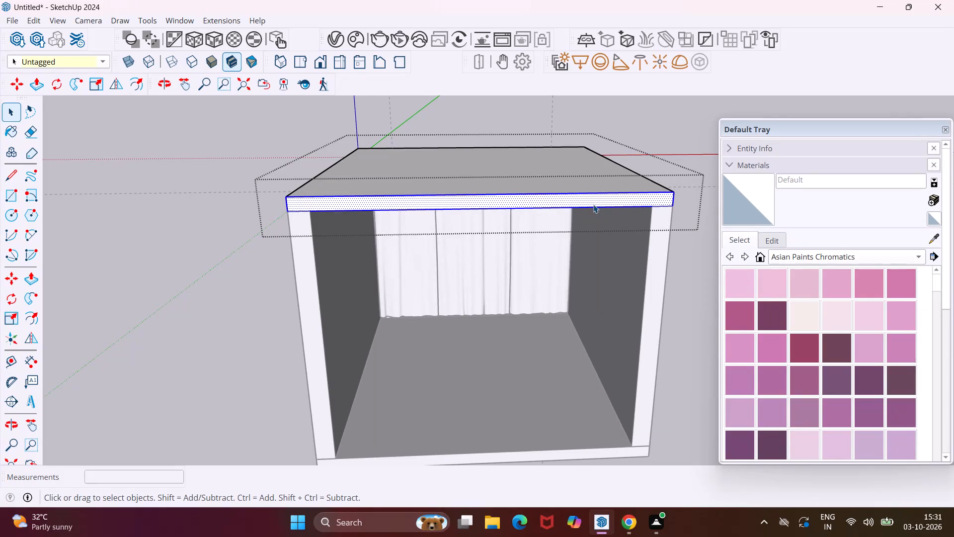
pyautogui.moveTo(627, 186); pyautogui.dragTo(531, 257, button='middle')
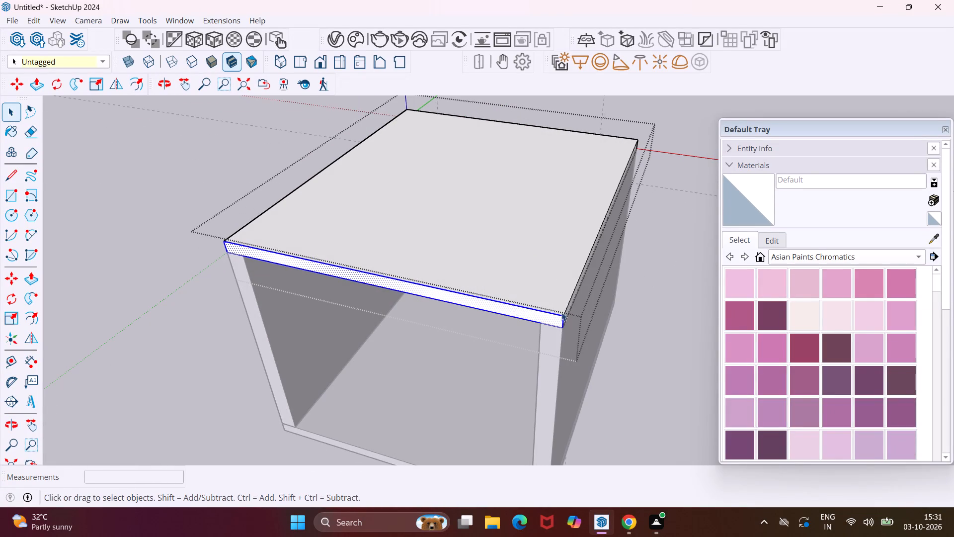
pyautogui.tripleClick(561, 315)
pyautogui.click(561, 315)
pyautogui.moveTo(559, 323); pyautogui.dragTo(560, 314, button='middle')
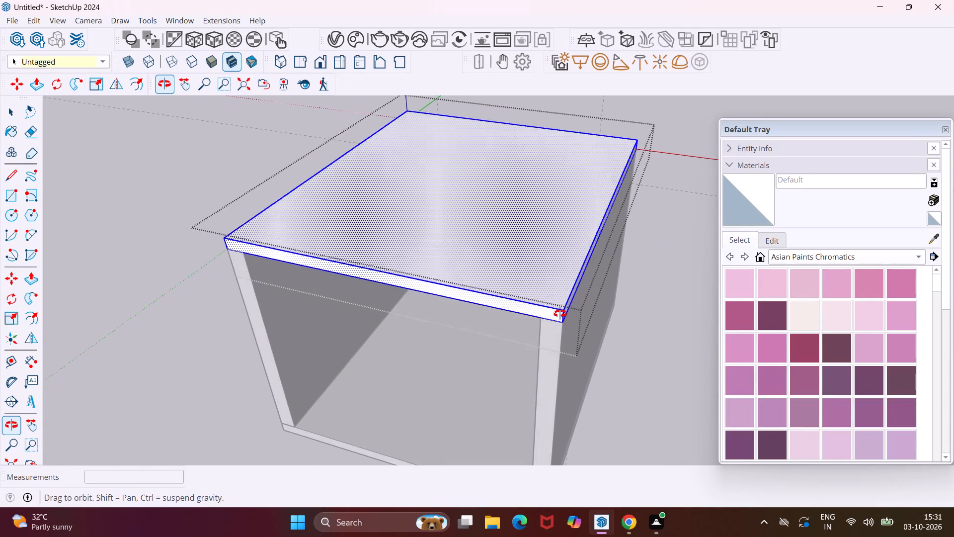
pyautogui.moveTo(560, 314); pyautogui.dragTo(581, 245, button='middle')
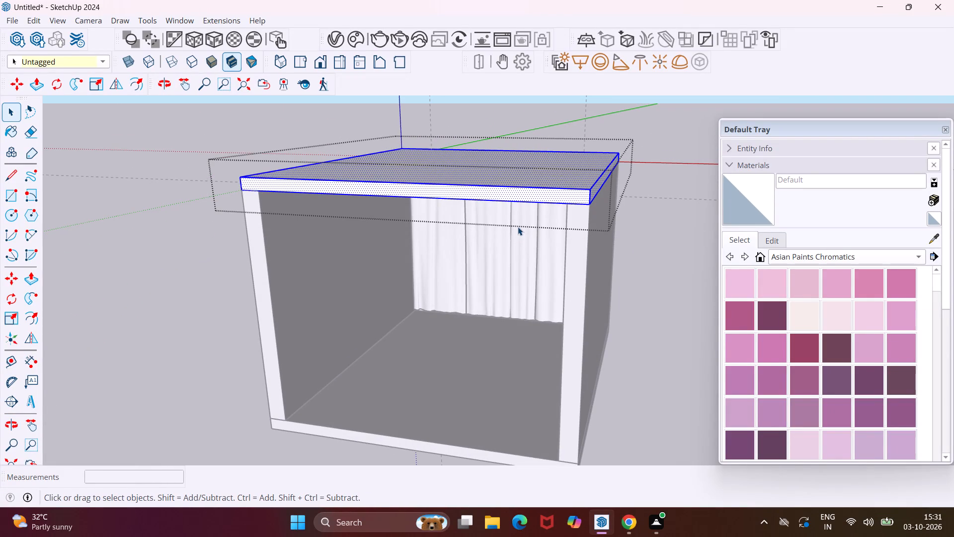
pyautogui.press('m')
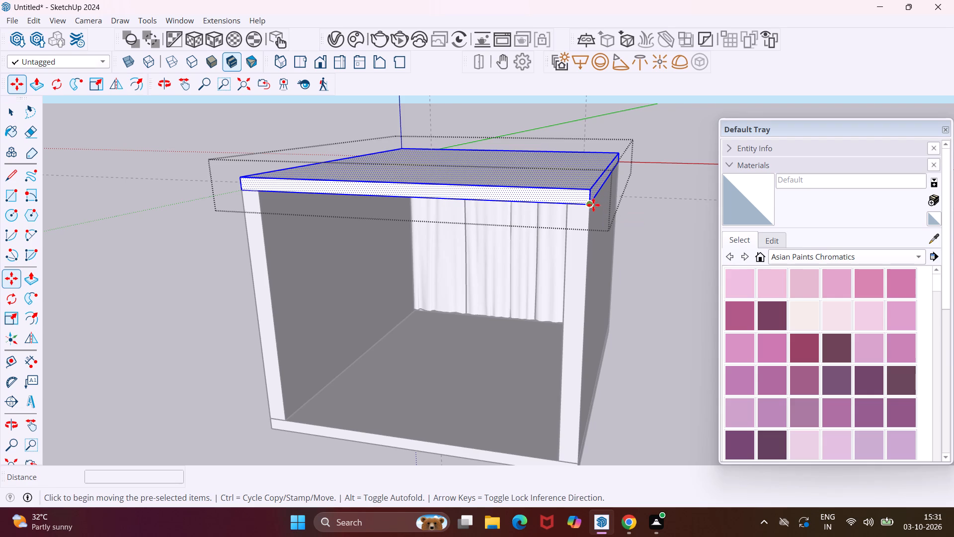
pyautogui.click(590, 204)
pyautogui.scroll(-10, 605, 213)
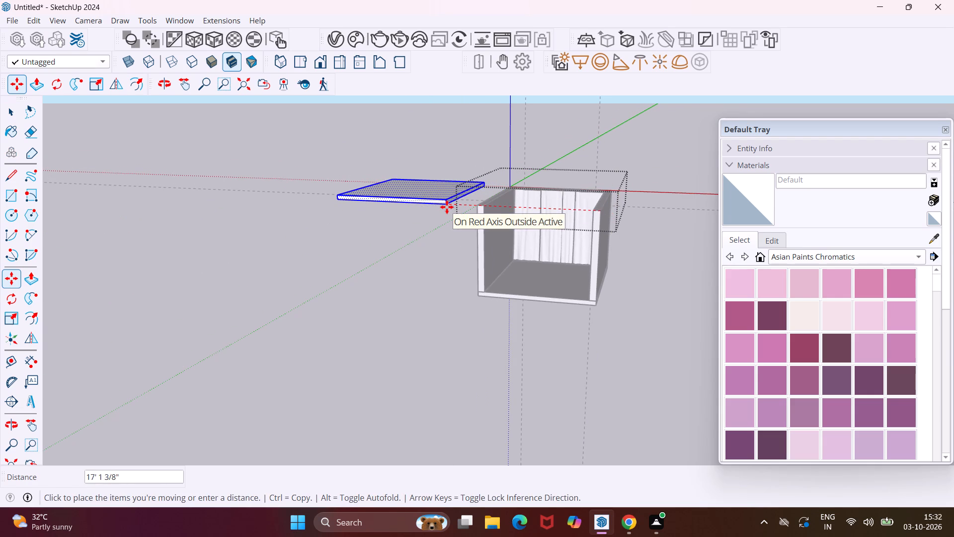
pyautogui.click(414, 201)
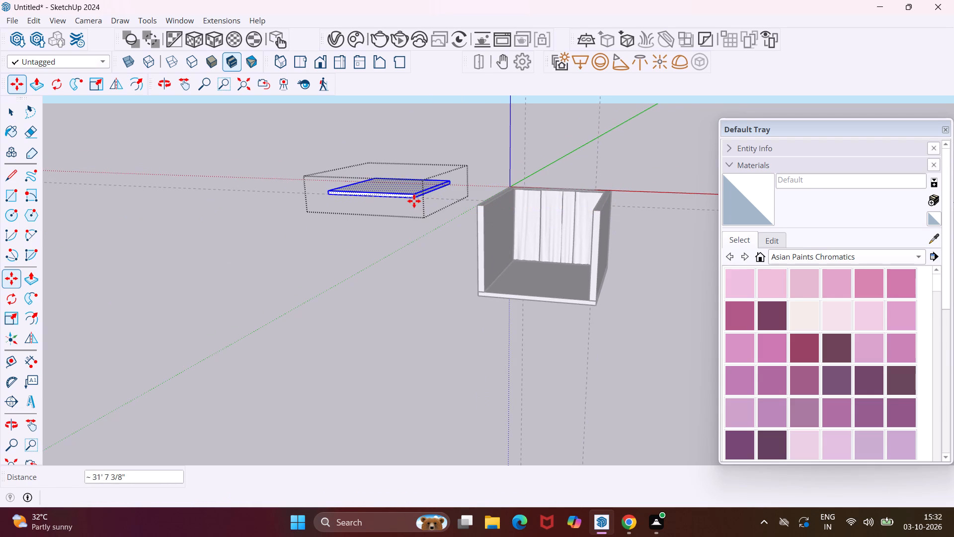
pyautogui.moveTo(432, 197); pyautogui.dragTo(499, 197, button='middle')
pyautogui.press('Escape')
pyautogui.press('space')
pyautogui.click(459, 234)
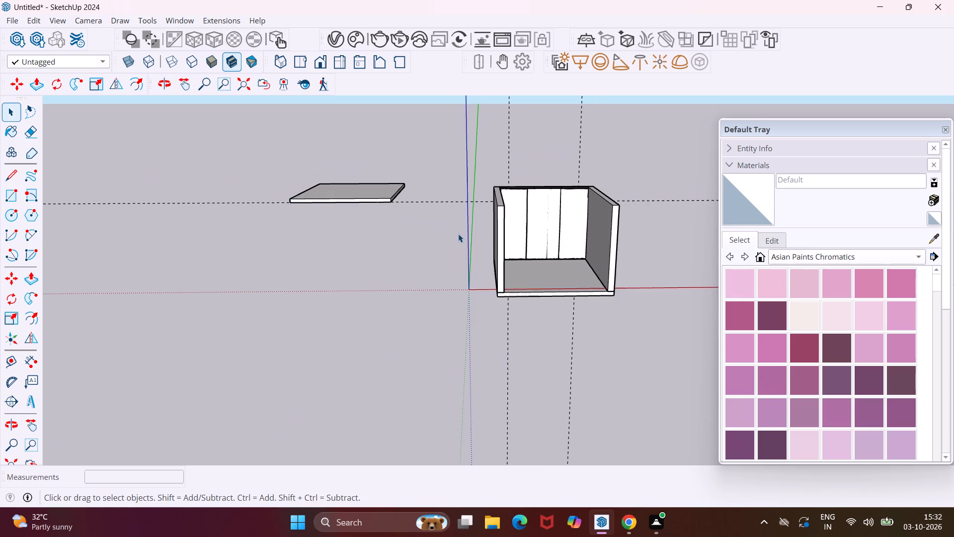
# Inside the roof slab's group, offset the underside face's outline inward by about 1' 10 11/16".
pyautogui.moveTo(409, 241); pyautogui.dragTo(446, 152, button='middle')
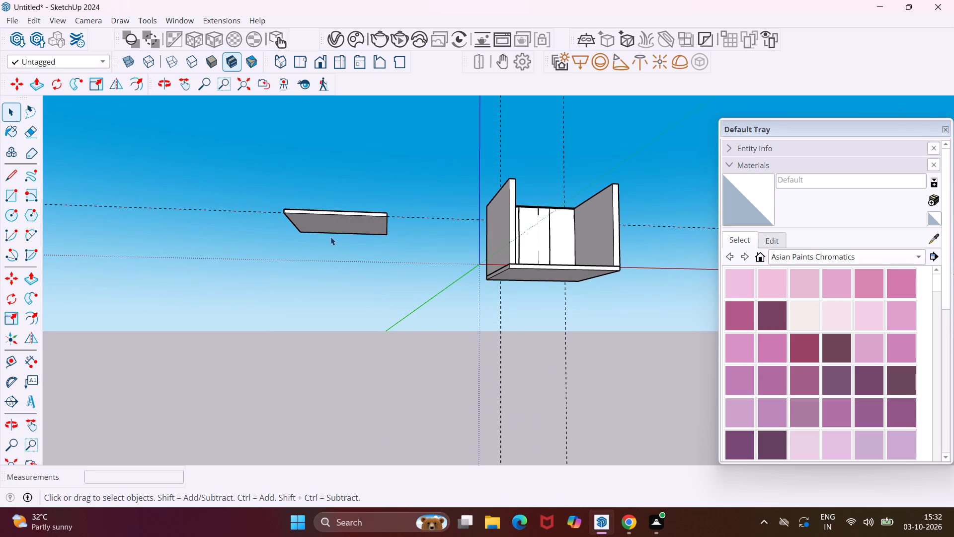
pyautogui.moveTo(329, 236); pyautogui.dragTo(348, 144, button='middle')
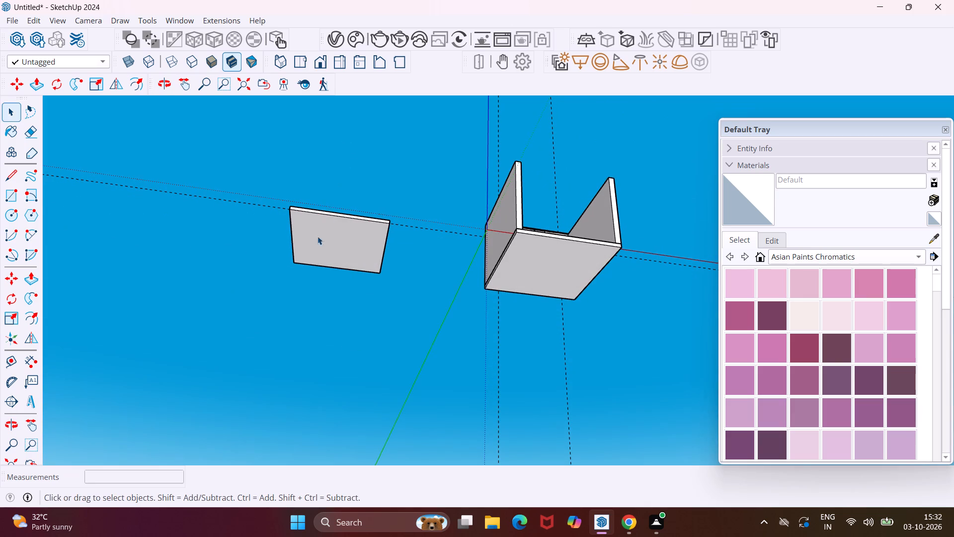
pyautogui.click(314, 248)
pyautogui.scroll(13, 318, 234)
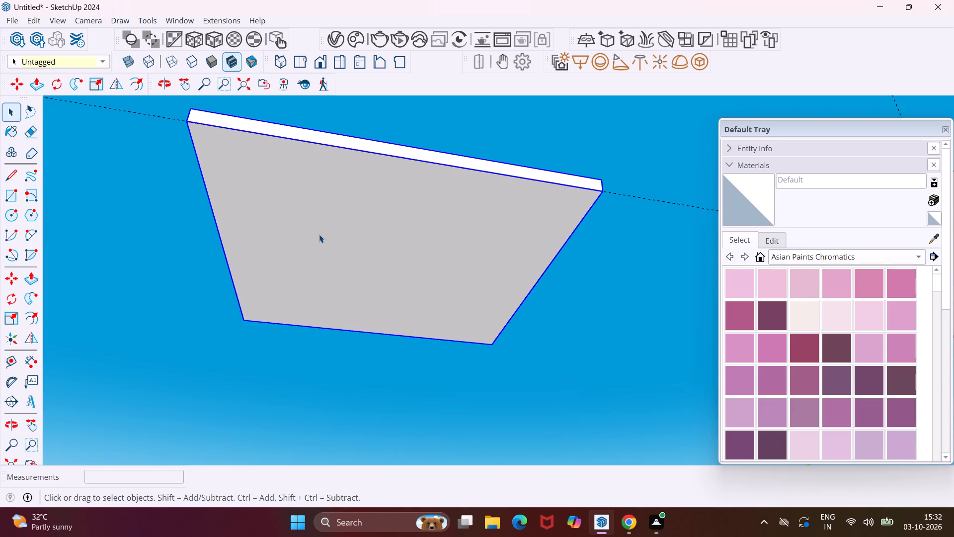
pyautogui.doubleClick(319, 234)
pyautogui.click(319, 234)
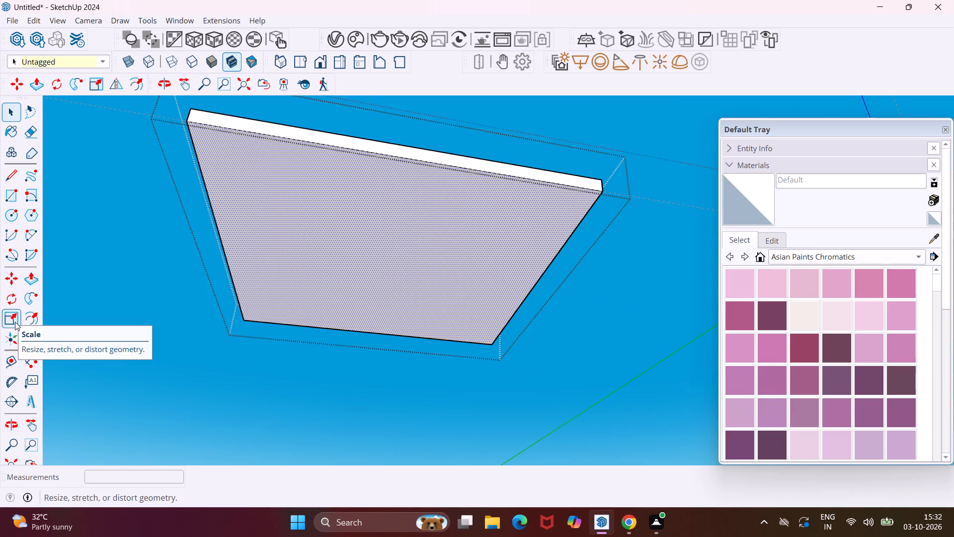
pyautogui.click(27, 318)
pyautogui.click(236, 250)
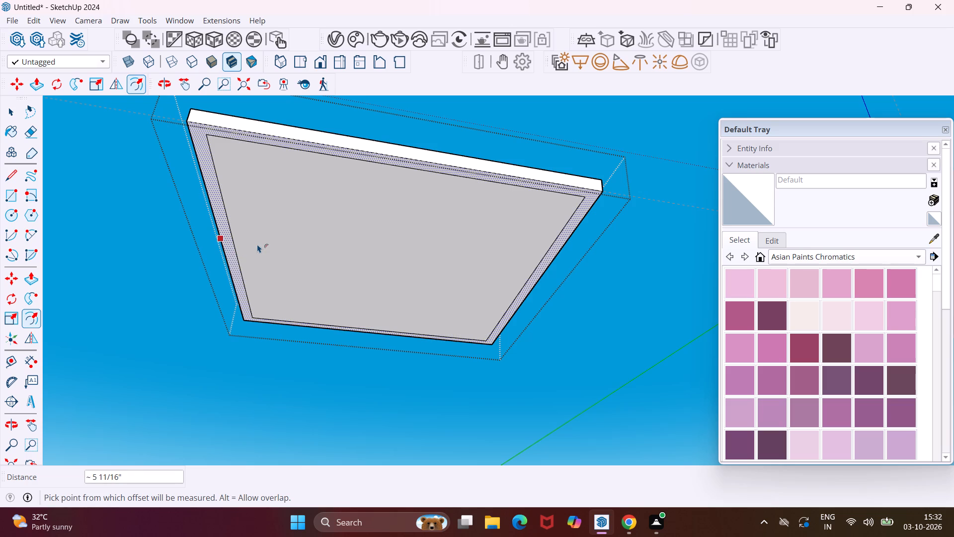
pyautogui.hotkey('ctrl', 'z')
pyautogui.click(242, 244)
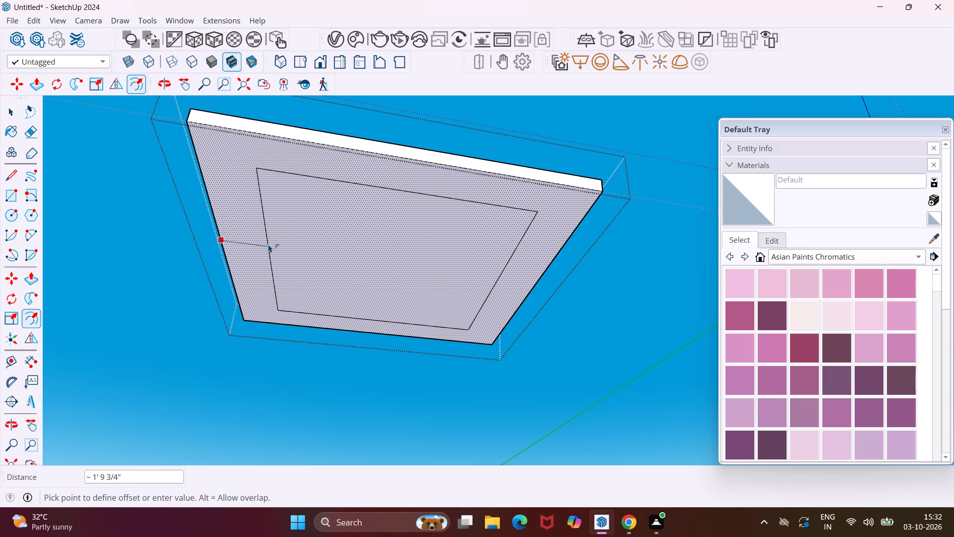
pyautogui.click(270, 244)
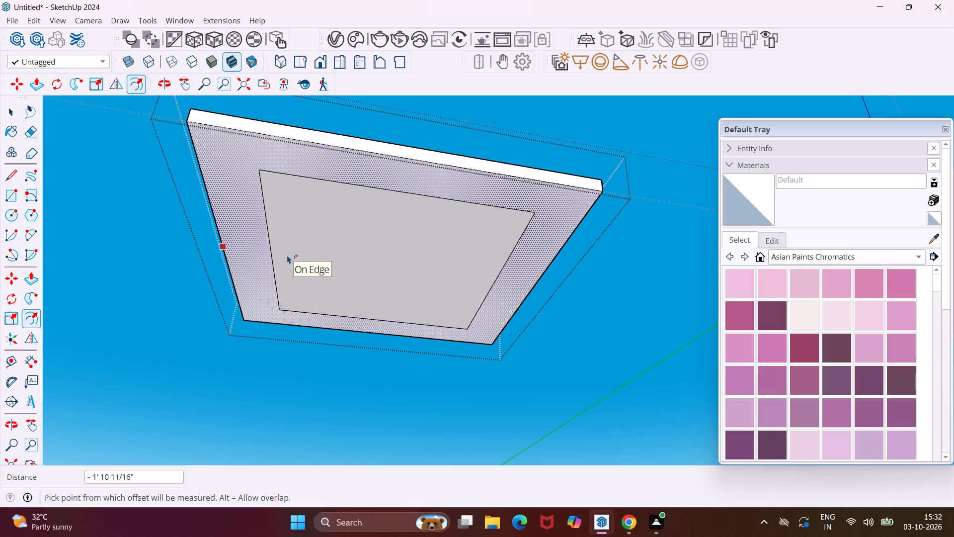
pyautogui.press('Escape')
pyautogui.press('space')
# Offset the inner rectangle on the slab's underside inward again by about 1' 5/8", forming a rectangular ring.
pyautogui.click(285, 252)
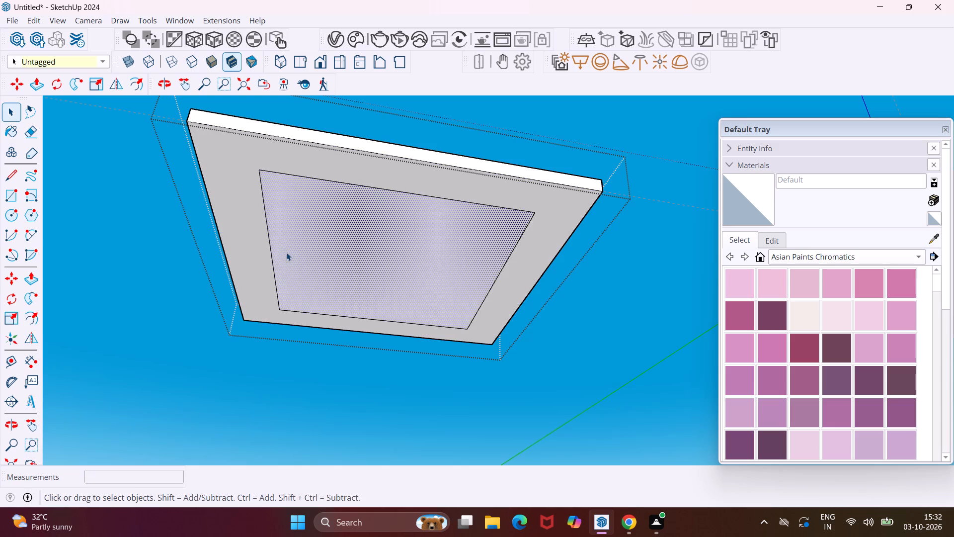
pyautogui.click(24, 324)
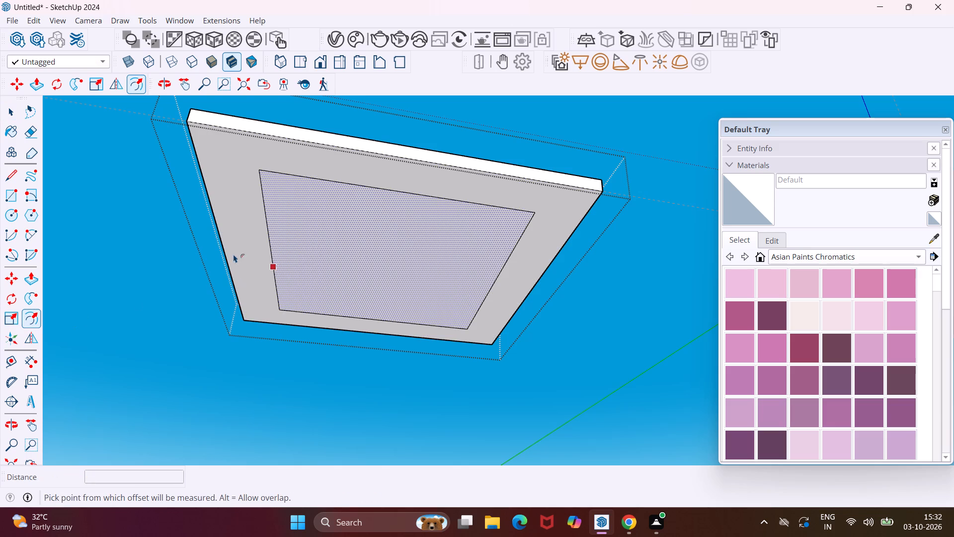
pyautogui.click(268, 250)
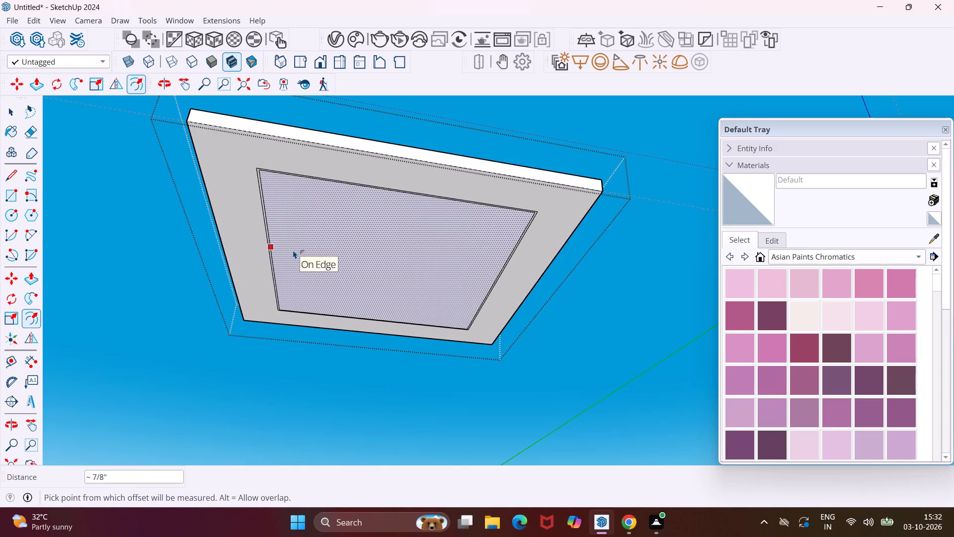
pyautogui.hotkey('ctrl', 'z')
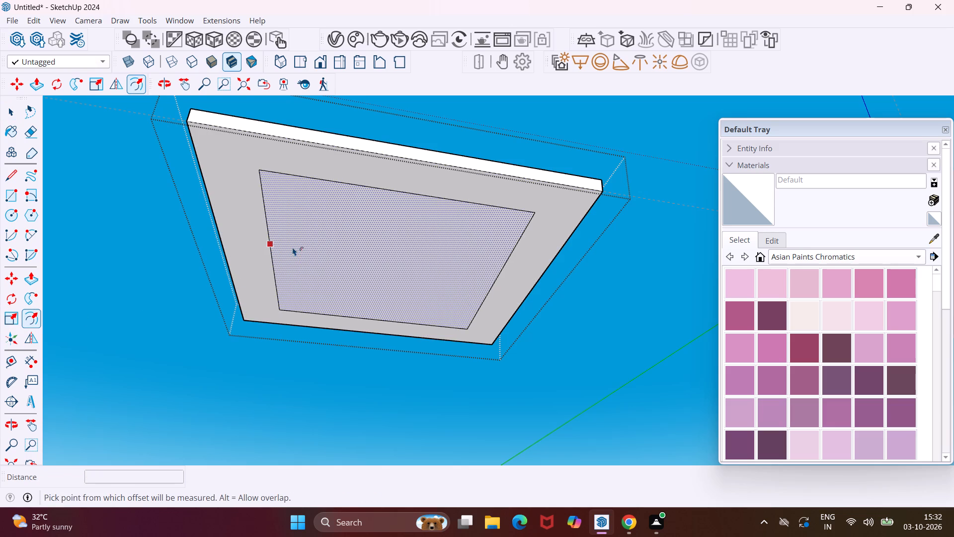
pyautogui.click(289, 246)
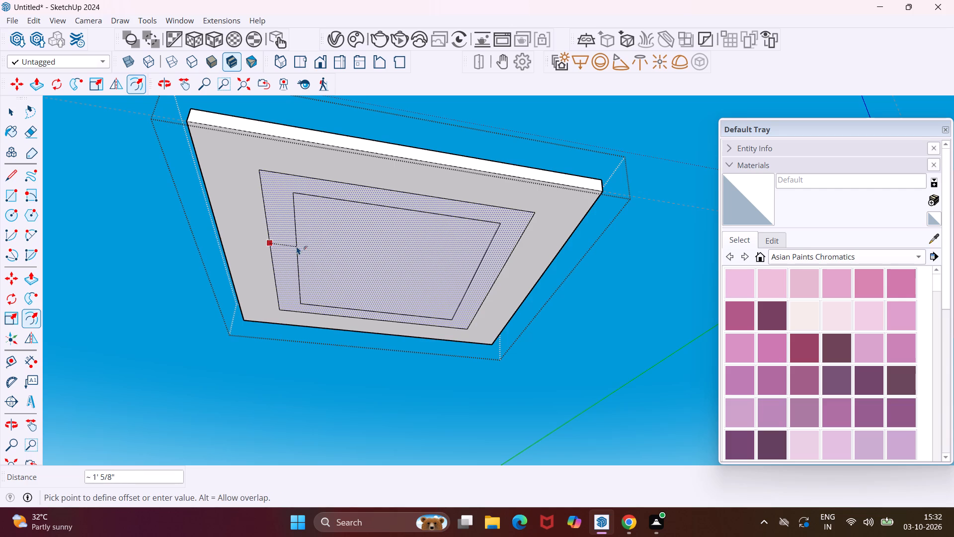
pyautogui.click(297, 246)
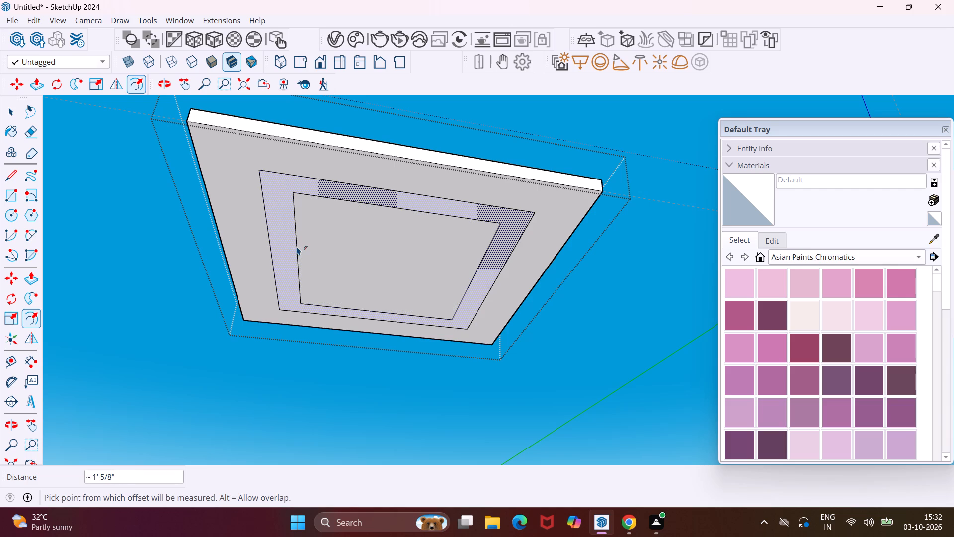
pyautogui.press('Escape')
pyautogui.press('space')
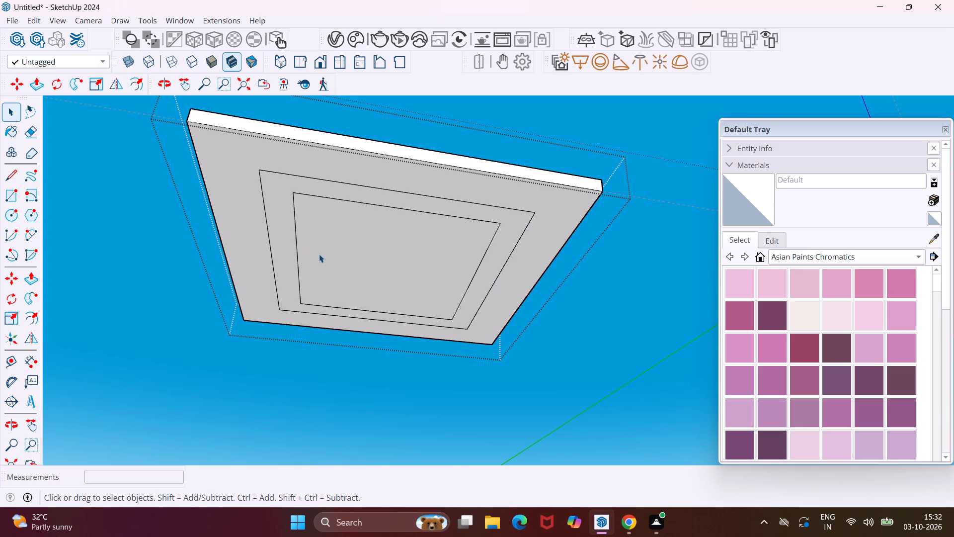
# Push/pull the rectangular ring face 4" outward from the slab's underside, forming a raised ceiling frame.
pyautogui.moveTo(320, 253); pyautogui.dragTo(315, 231, button='middle')
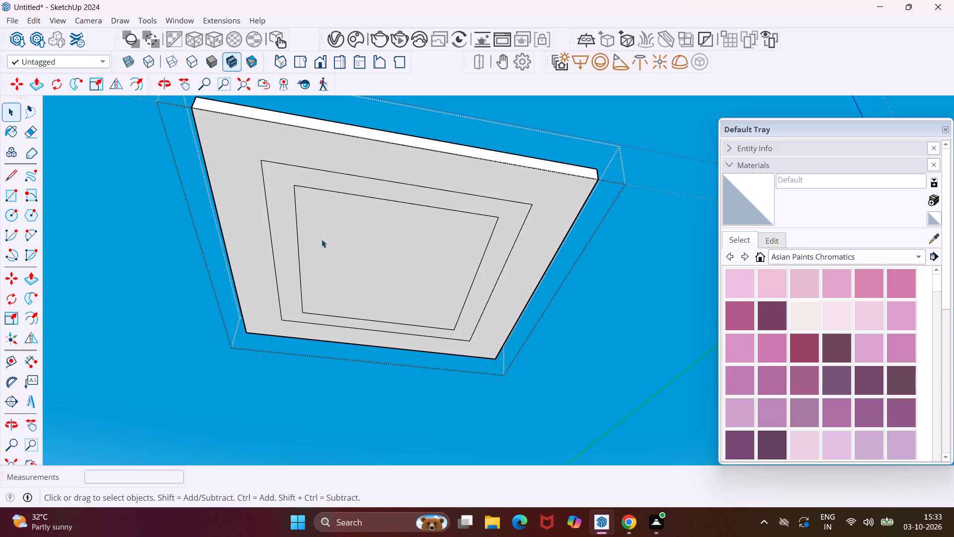
pyautogui.click(257, 234)
pyautogui.click(286, 242)
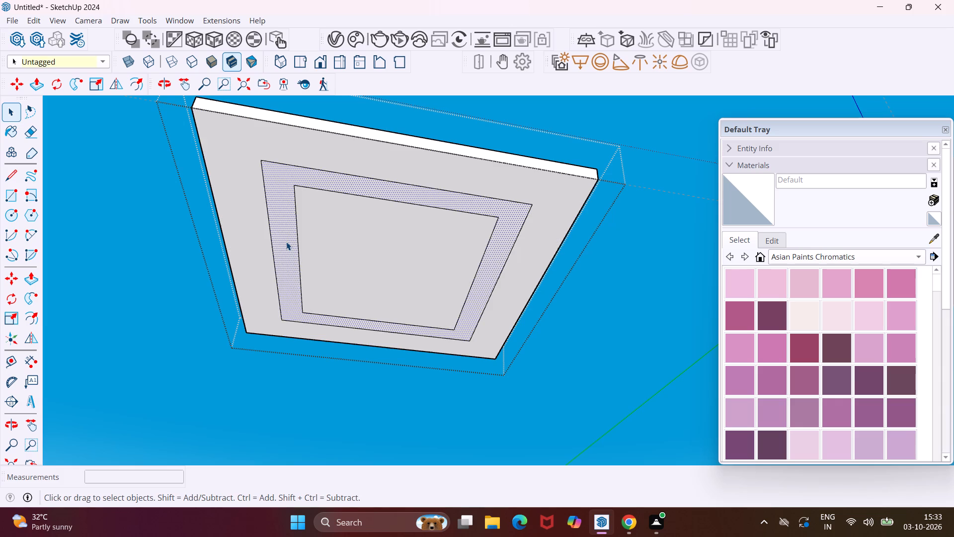
pyautogui.press('p')
pyautogui.click(286, 242)
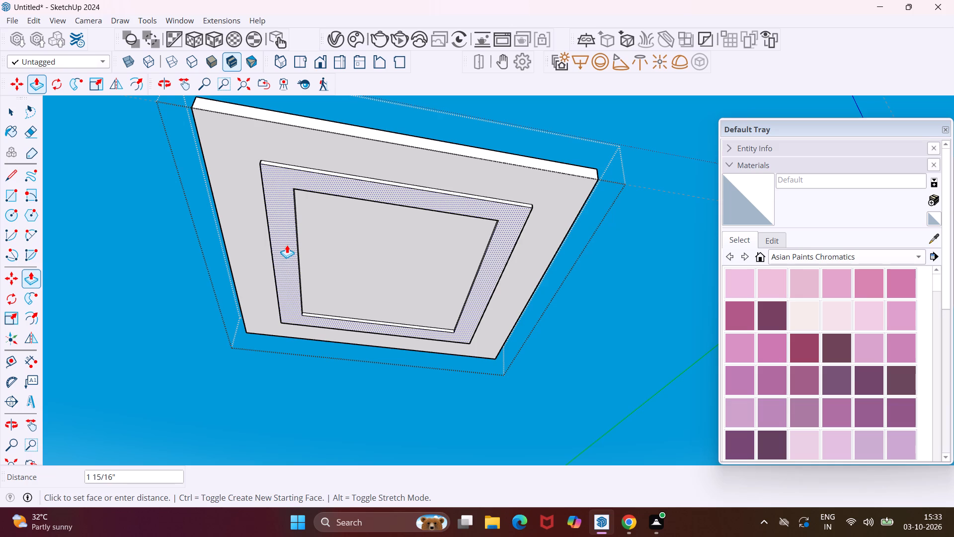
pyautogui.press('4')
pyautogui.hotkey('shift', '"')
pyautogui.press('Return')
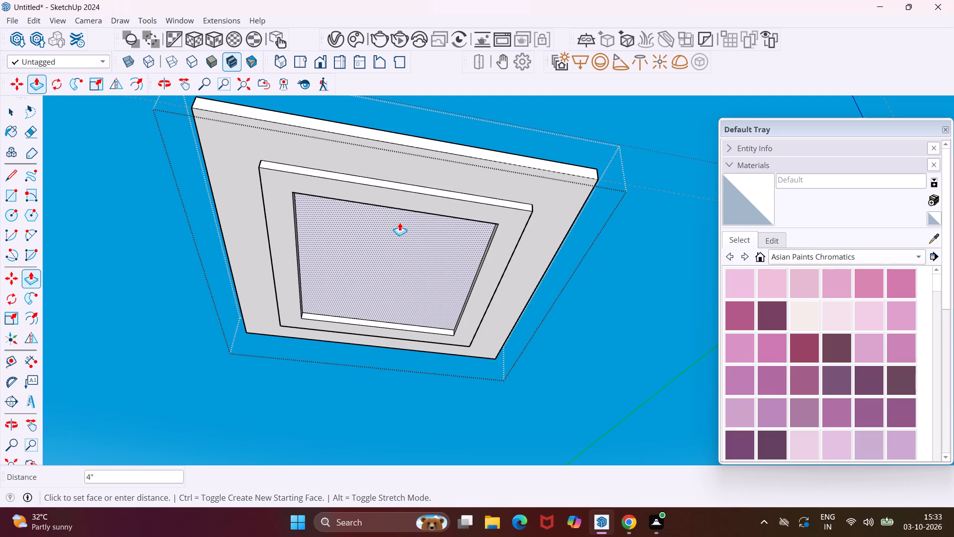
pyautogui.press('Escape')
pyautogui.press('space')
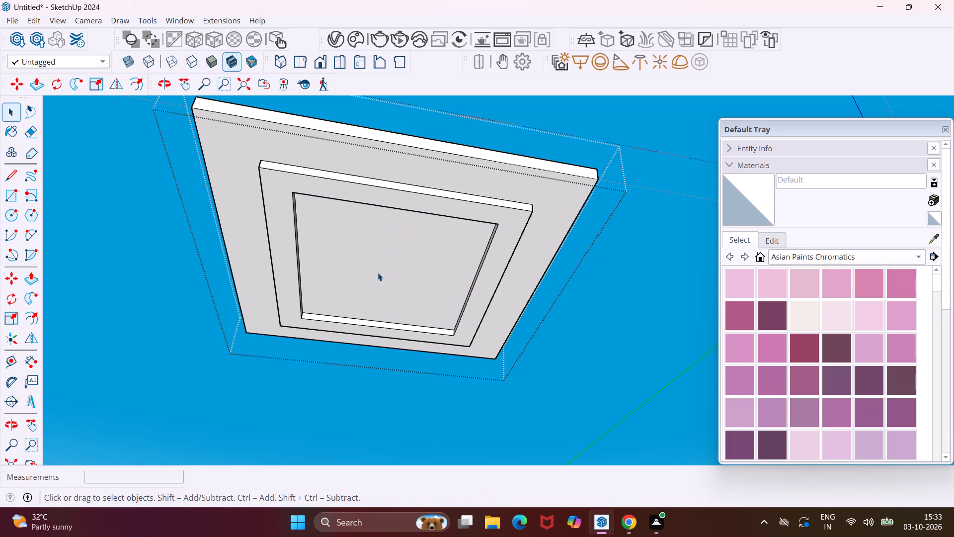
pyautogui.moveTo(379, 268); pyautogui.dragTo(348, 174, button='middle')
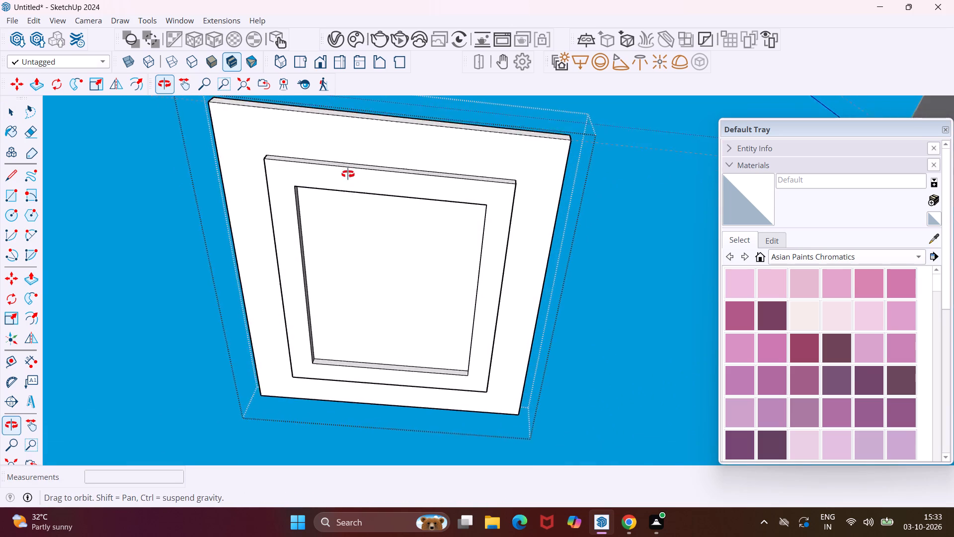
# Inspect the raised ceiling frame and its recess on the slab's underside up close and from several angles.
pyautogui.moveTo(348, 174); pyautogui.dragTo(357, 114, button='middle')
pyautogui.scroll(7, 297, 329)
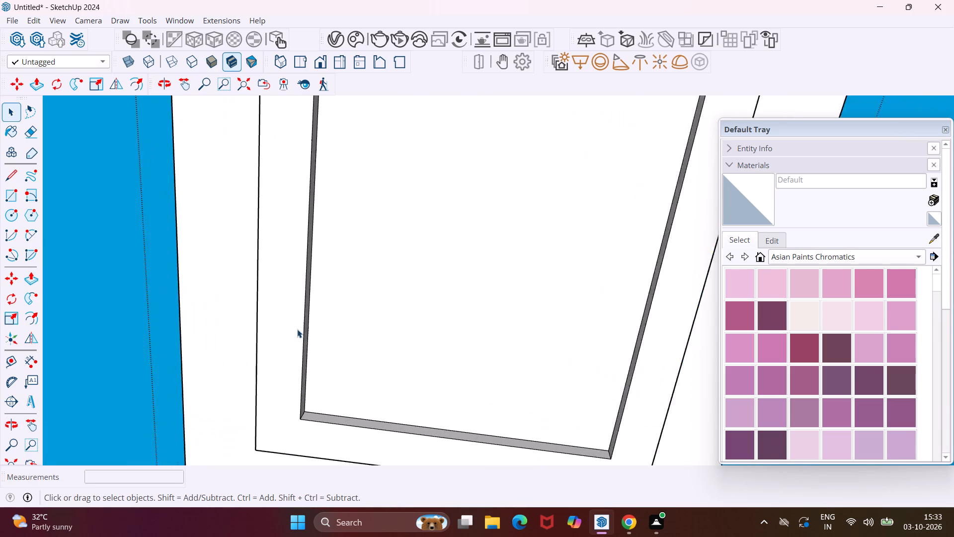
pyautogui.scroll(2, 297, 329)
pyautogui.moveTo(326, 322); pyautogui.dragTo(312, 316, button='middle')
pyautogui.scroll(-6, 311, 316)
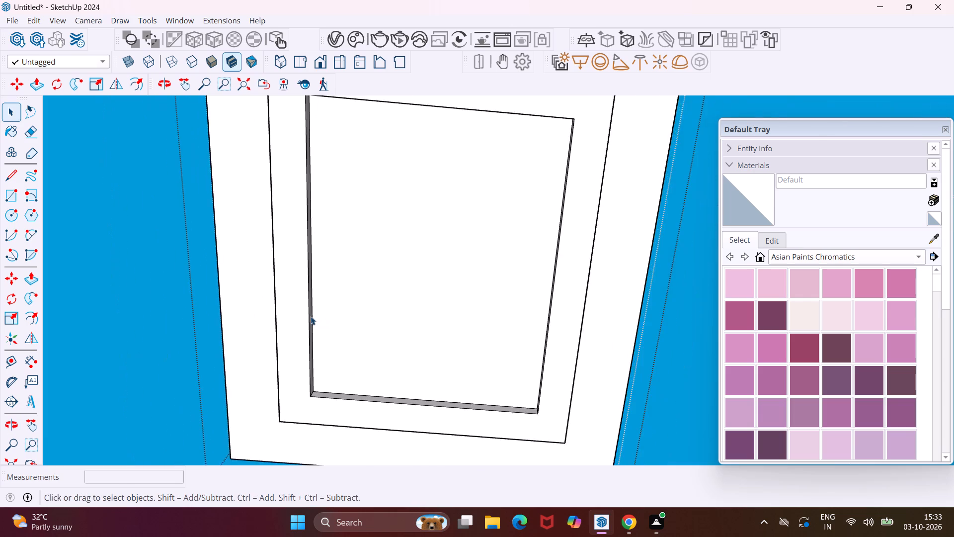
pyautogui.scroll(-7, 317, 310)
pyautogui.moveTo(372, 251); pyautogui.dragTo(425, 460, button='middle')
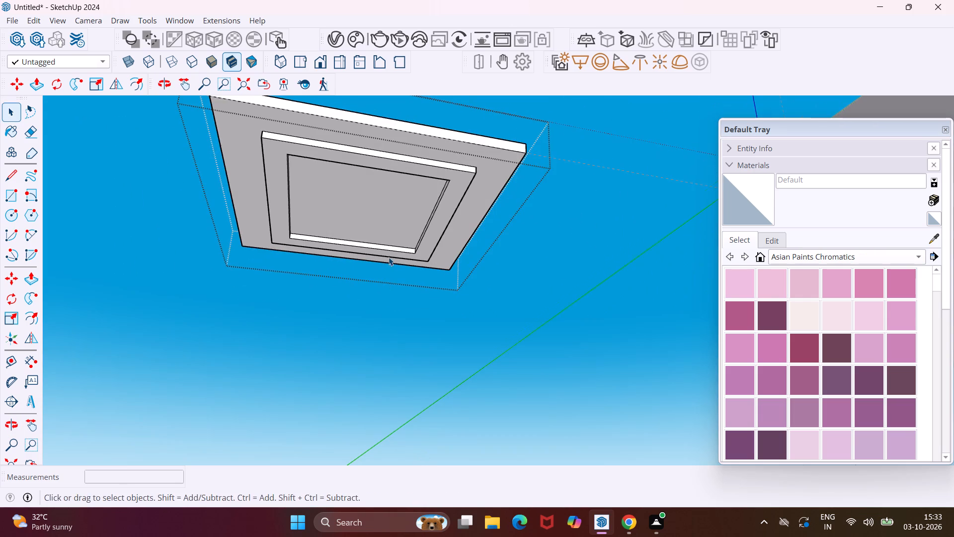
# Select all the roof slab's geometry inside its group and rotate it 180° about the green axis at its lower corner, turning the ceiling frame upward.
pyautogui.scroll(-2, 389, 257)
pyautogui.moveTo(377, 352); pyautogui.dragTo(385, 425, button='middle')
pyautogui.moveTo(350, 272); pyautogui.dragTo(361, 329, button='middle')
pyautogui.scroll(-1, 350, 272)
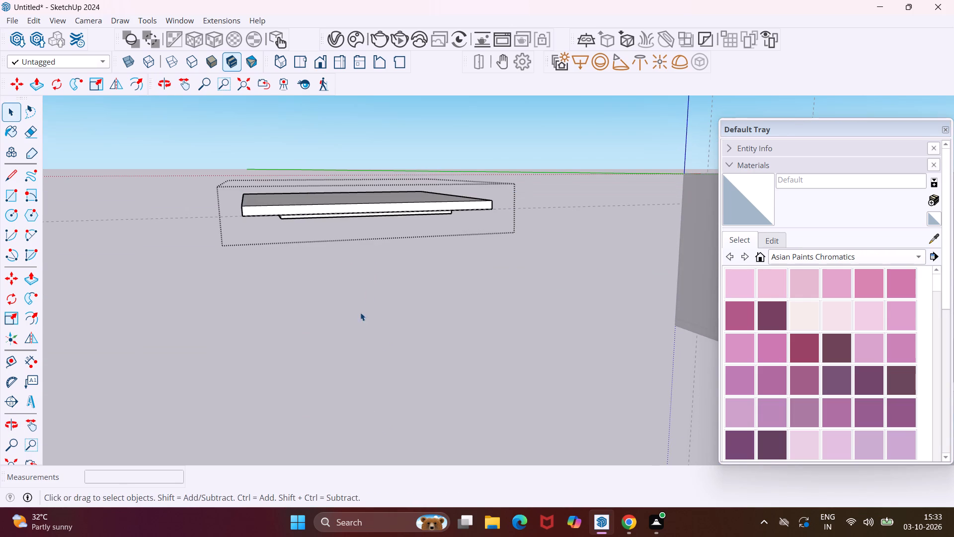
pyautogui.moveTo(583, 138); pyautogui.dragTo(182, 338)
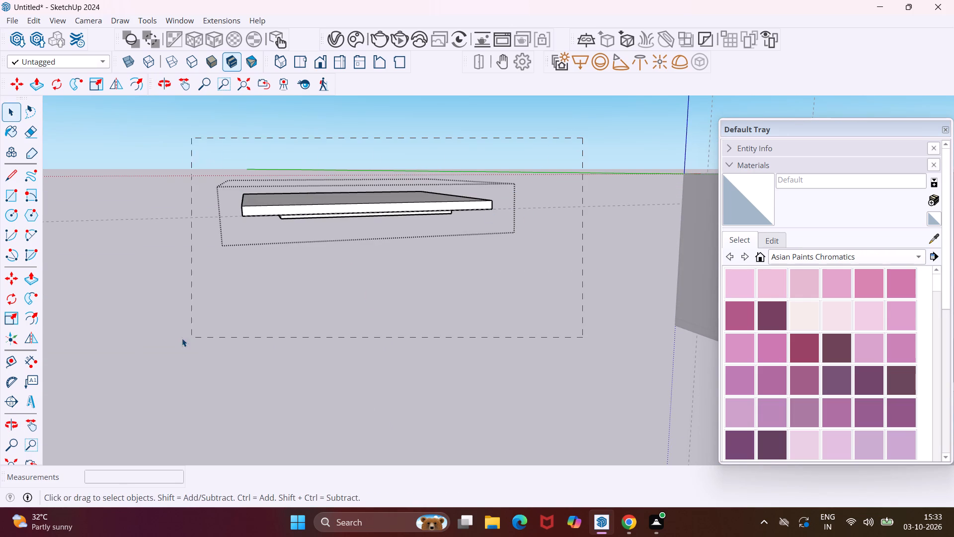
pyautogui.moveTo(182, 338); pyautogui.dragTo(181, 338)
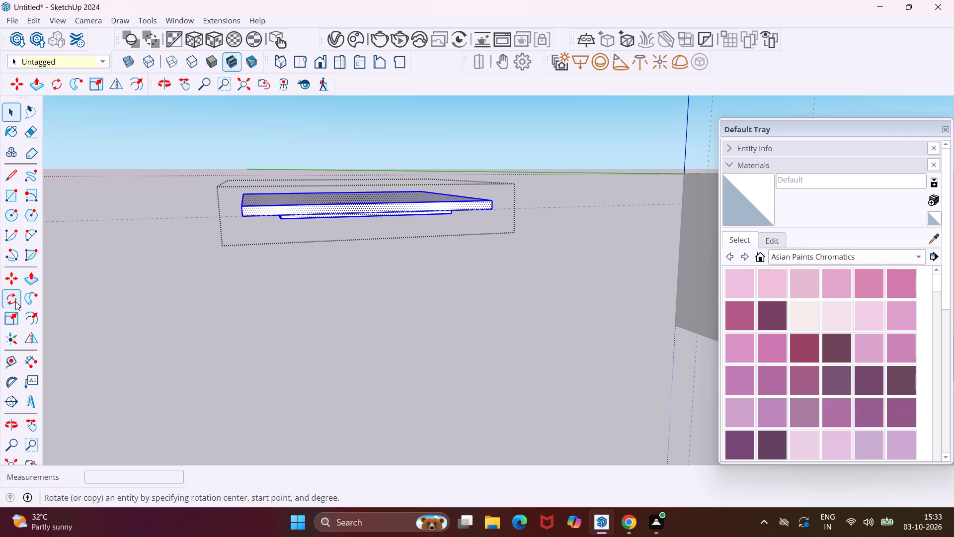
pyautogui.click(15, 299)
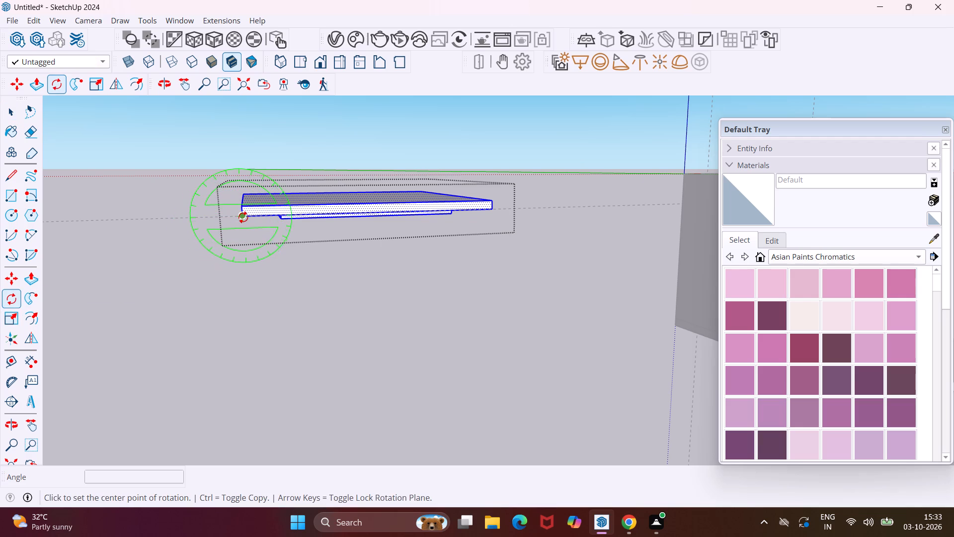
pyautogui.click(243, 217)
pyautogui.click(175, 219)
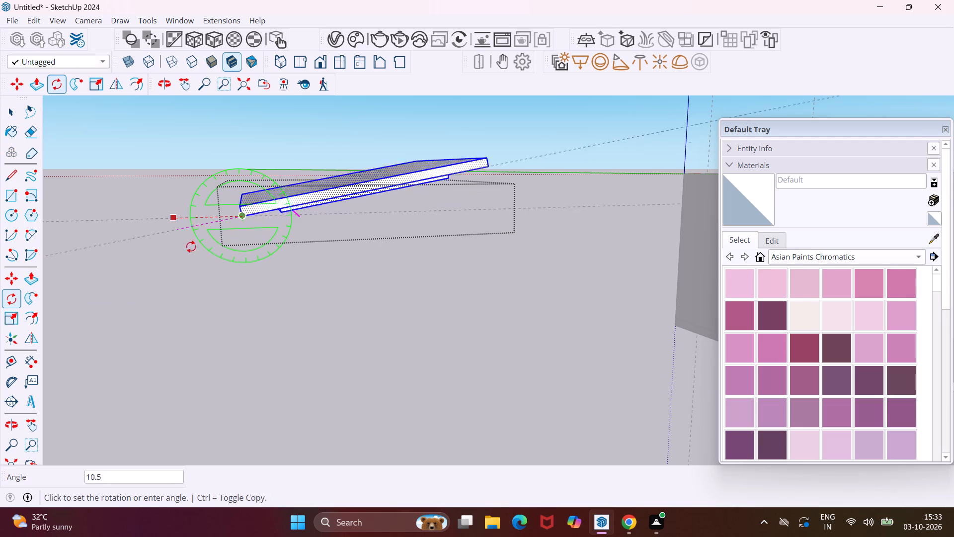
pyautogui.click(413, 213)
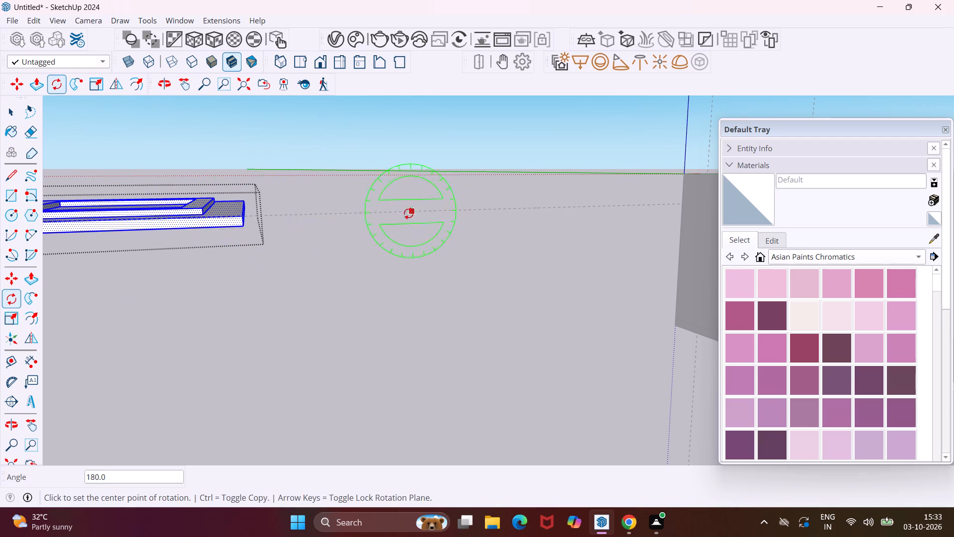
pyautogui.moveTo(381, 226); pyautogui.dragTo(351, 282, button='middle')
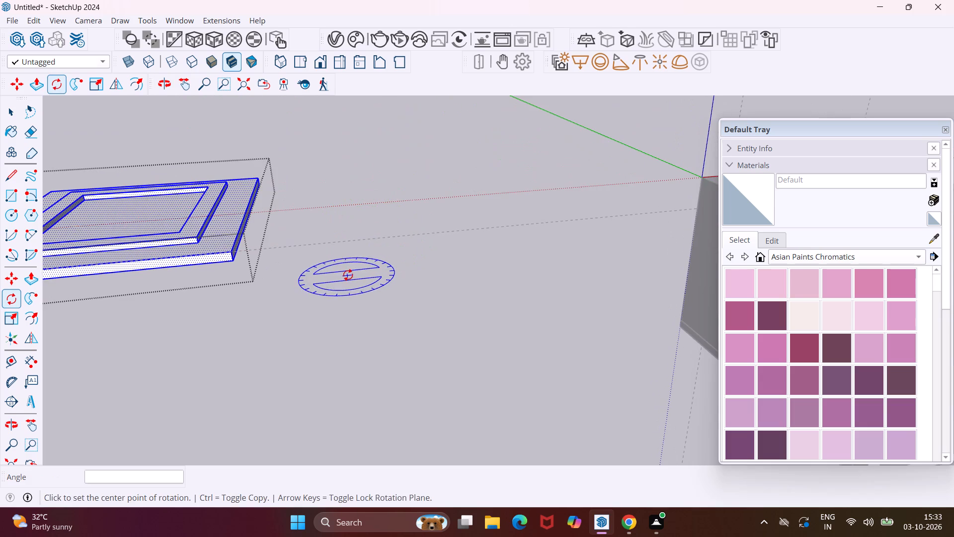
pyautogui.press('Escape')
pyautogui.press('space')
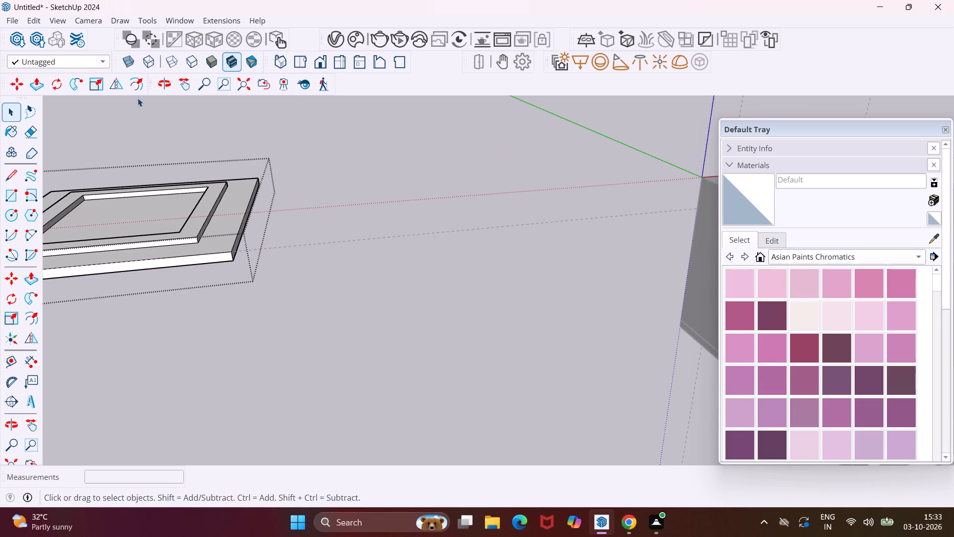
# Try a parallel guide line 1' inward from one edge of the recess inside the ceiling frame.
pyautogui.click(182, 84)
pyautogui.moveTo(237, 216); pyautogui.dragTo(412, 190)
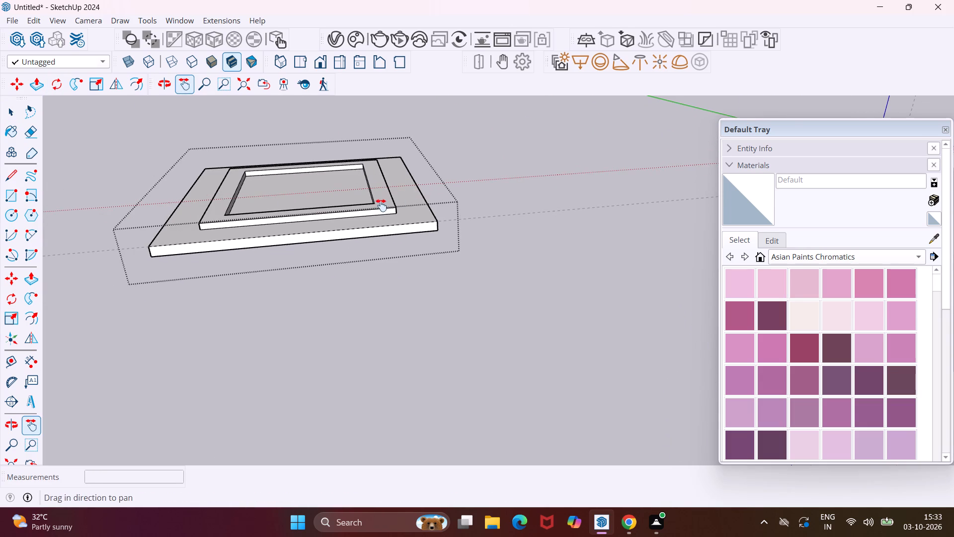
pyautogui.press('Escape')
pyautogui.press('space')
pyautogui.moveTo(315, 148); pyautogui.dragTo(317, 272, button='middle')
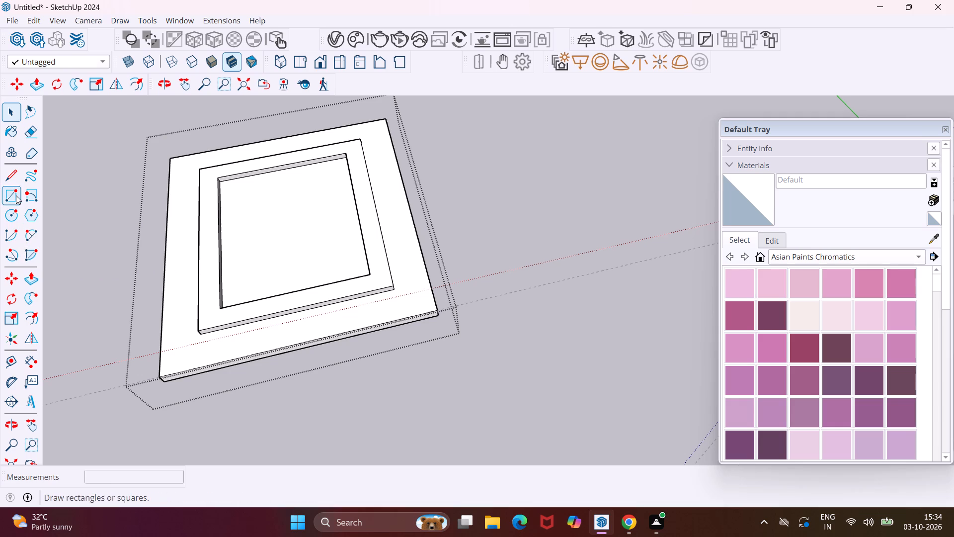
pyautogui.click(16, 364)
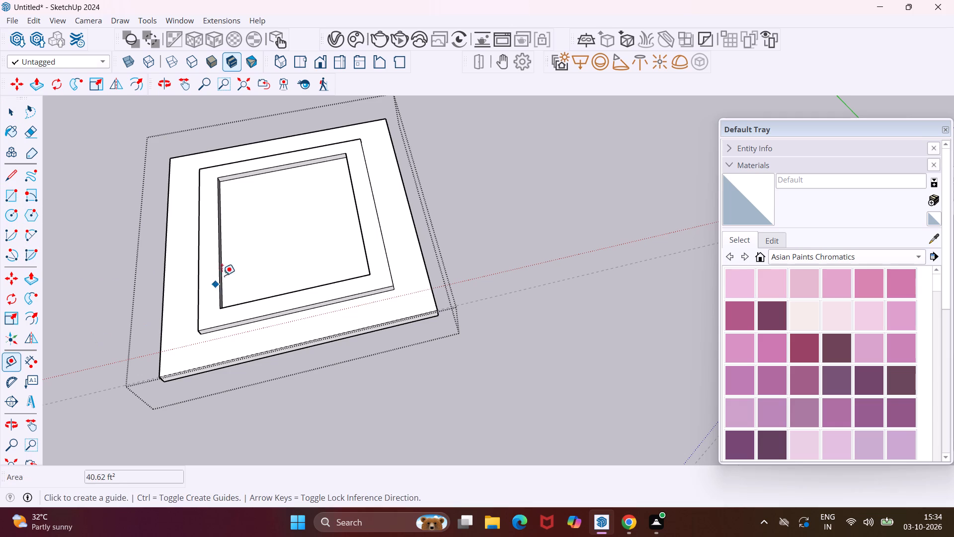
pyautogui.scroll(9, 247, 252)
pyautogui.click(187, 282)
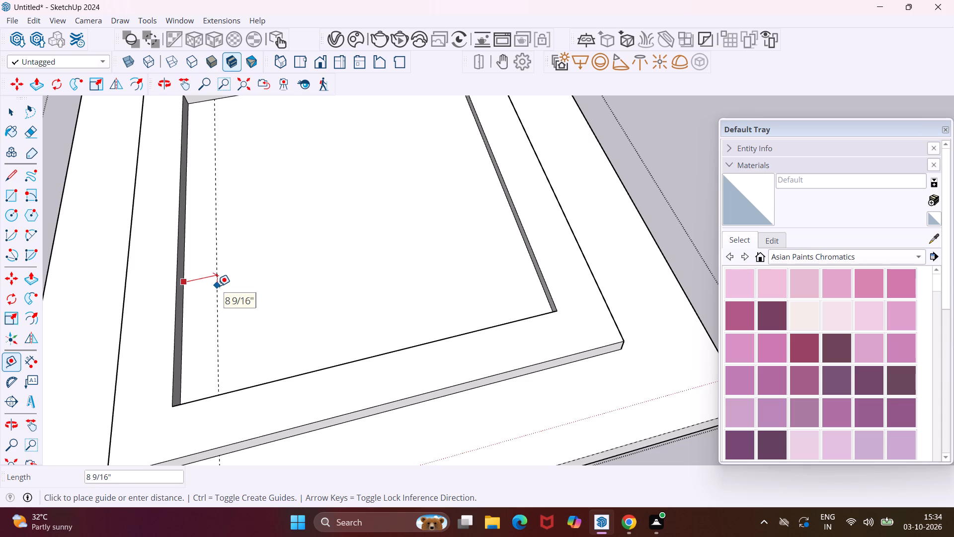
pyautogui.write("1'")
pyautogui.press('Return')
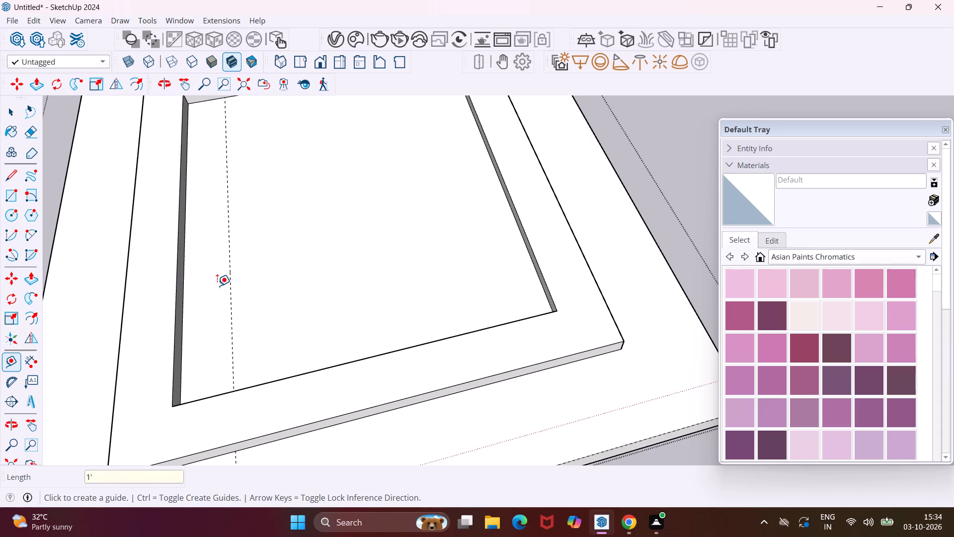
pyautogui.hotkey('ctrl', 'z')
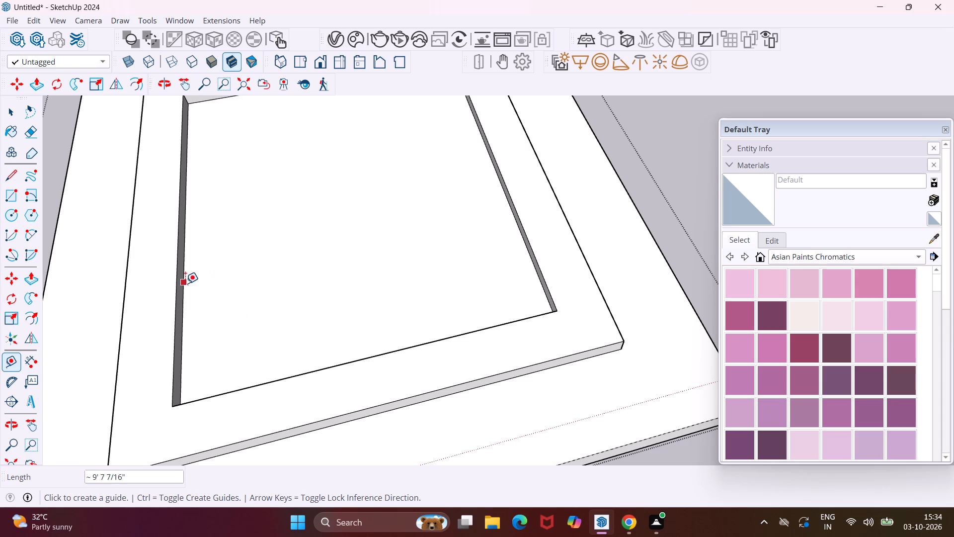
# Place a parallel guide line 9" inward from that same edge of the recess.
pyautogui.click(185, 283)
pyautogui.write('9"')
pyautogui.press('Return')
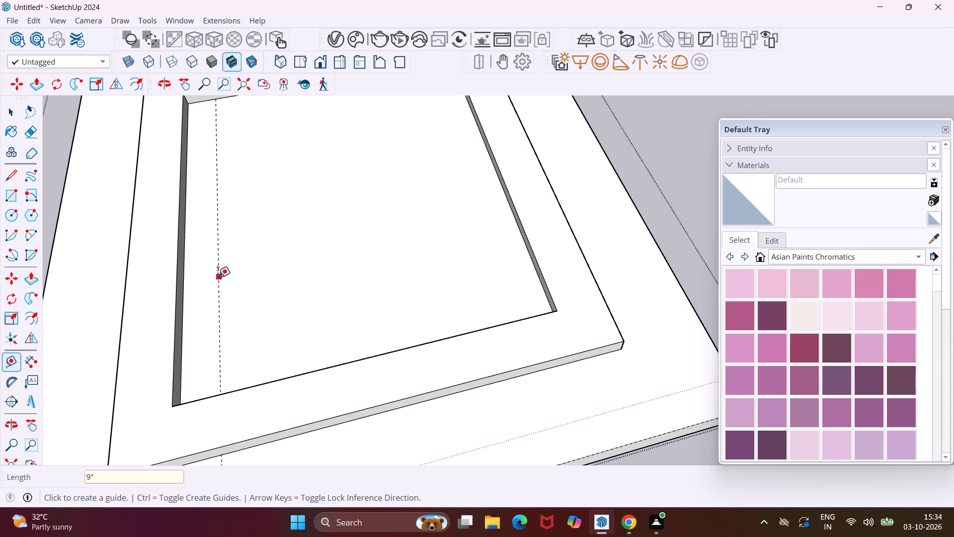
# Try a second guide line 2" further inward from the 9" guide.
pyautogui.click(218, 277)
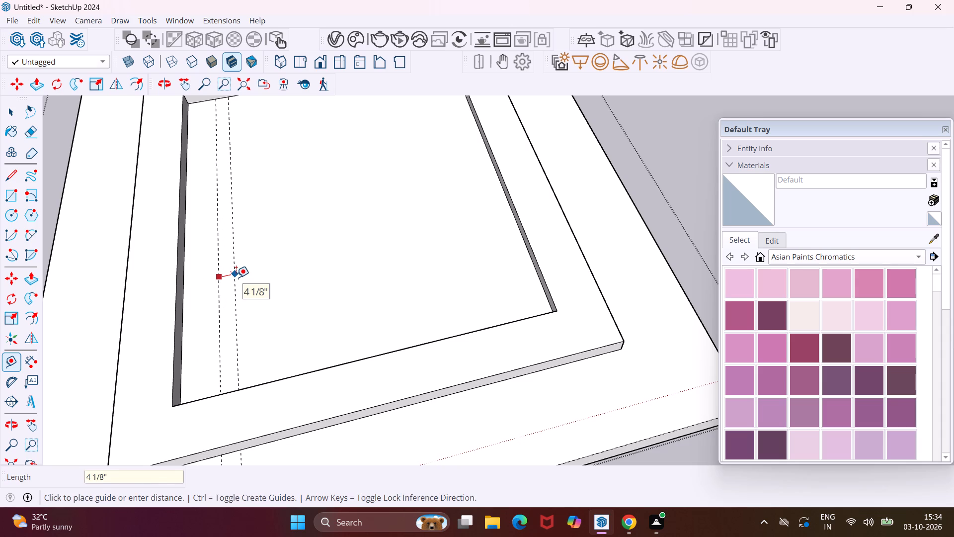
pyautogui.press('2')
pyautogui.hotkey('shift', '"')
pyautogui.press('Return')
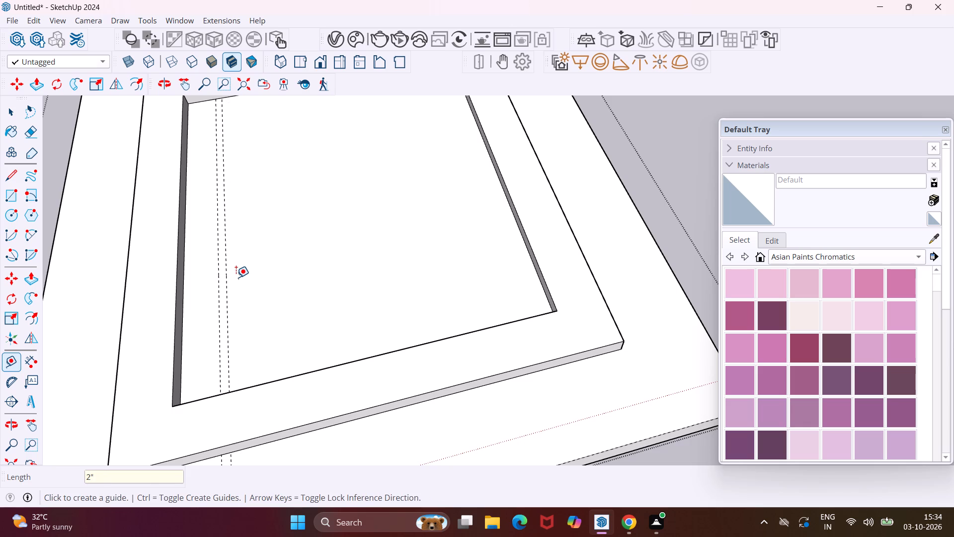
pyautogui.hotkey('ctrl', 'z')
# Place a second guide line 4" inward from the 9" guide, parallel to it.
pyautogui.click(219, 281)
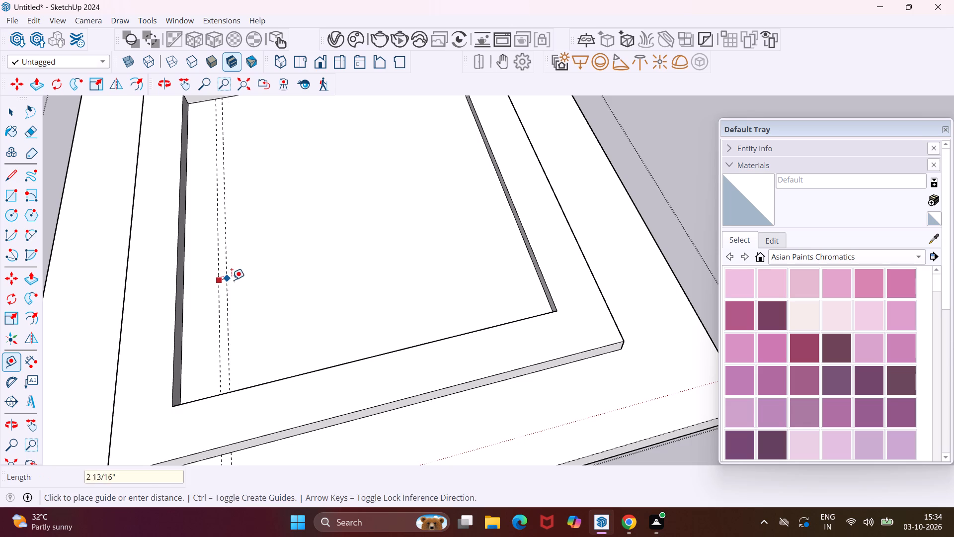
pyautogui.write('4"')
pyautogui.press('Return')
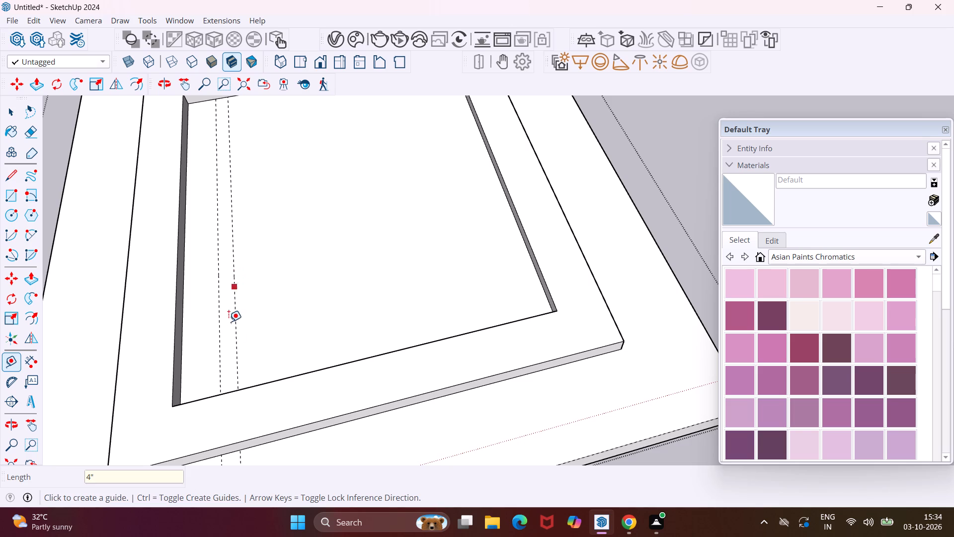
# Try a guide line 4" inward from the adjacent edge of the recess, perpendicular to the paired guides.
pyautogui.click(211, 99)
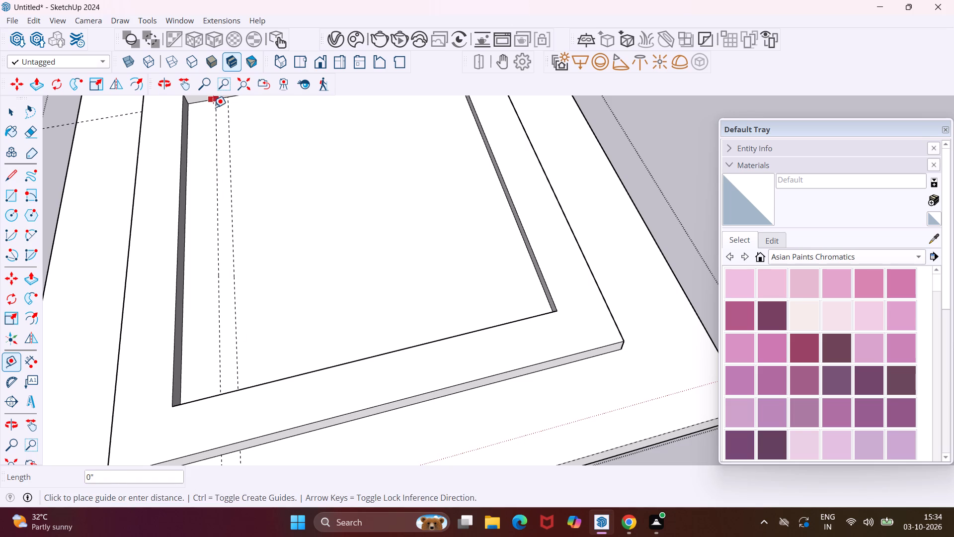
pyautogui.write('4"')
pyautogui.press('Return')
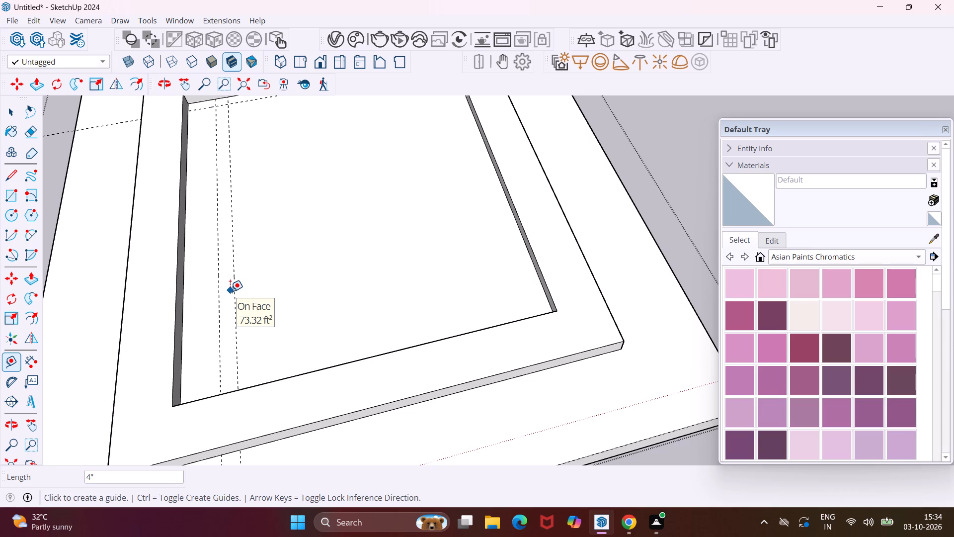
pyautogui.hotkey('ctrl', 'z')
# Place a guide line 9" inward from the adjacent edge of the recess, crossing the paired guides.
pyautogui.click(208, 102)
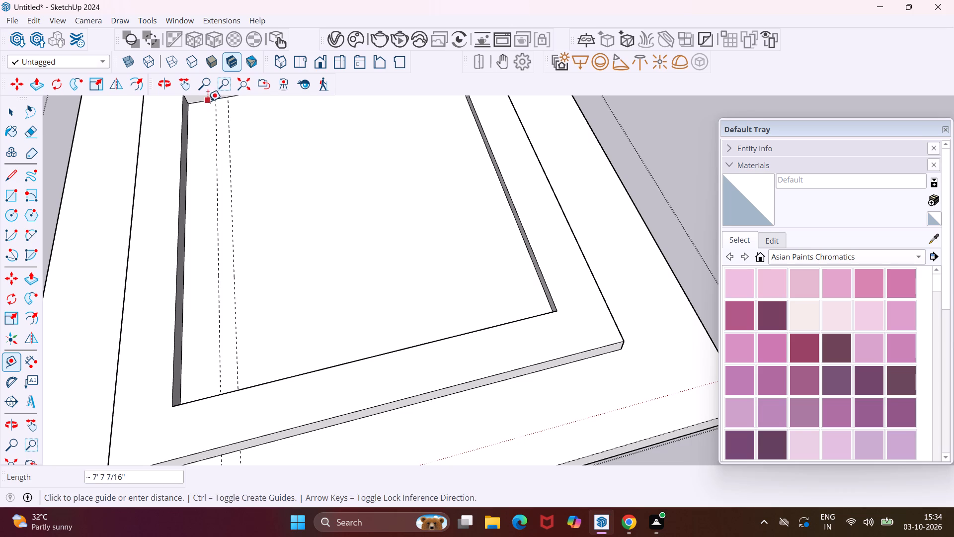
pyautogui.write('9"')
pyautogui.press('Return')
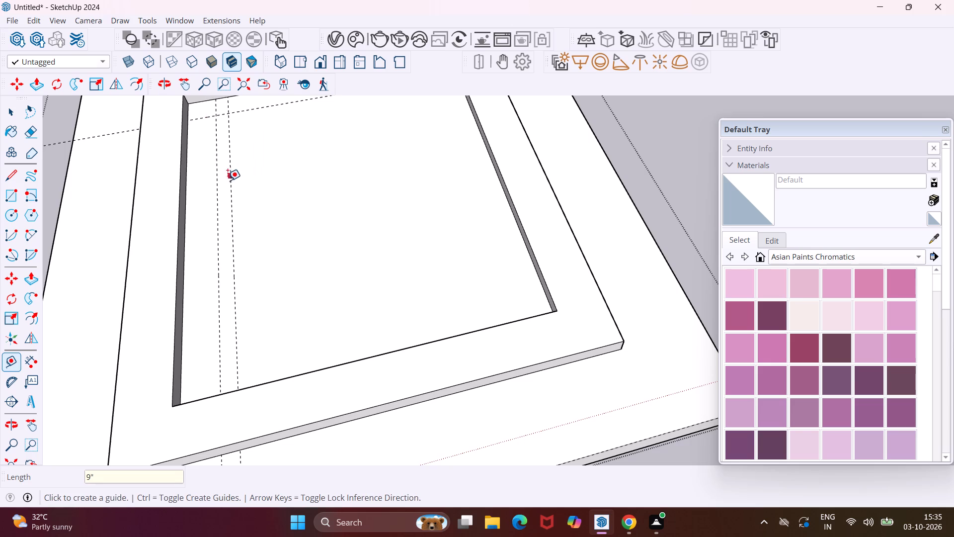
# Place a guide line 9" inward from the opposite edge of the recess, crossing the other end of the paired guides.
pyautogui.moveTo(227, 187); pyautogui.dragTo(601, 193, button='middle')
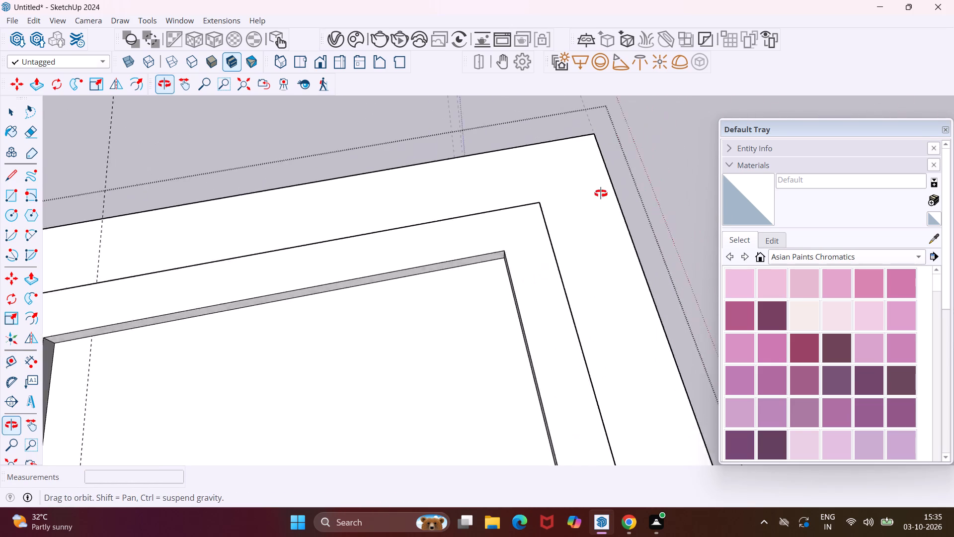
pyautogui.moveTo(601, 193); pyautogui.dragTo(681, 103, button='middle')
pyautogui.scroll(-1, 682, 103)
pyautogui.scroll(-4, 620, 385)
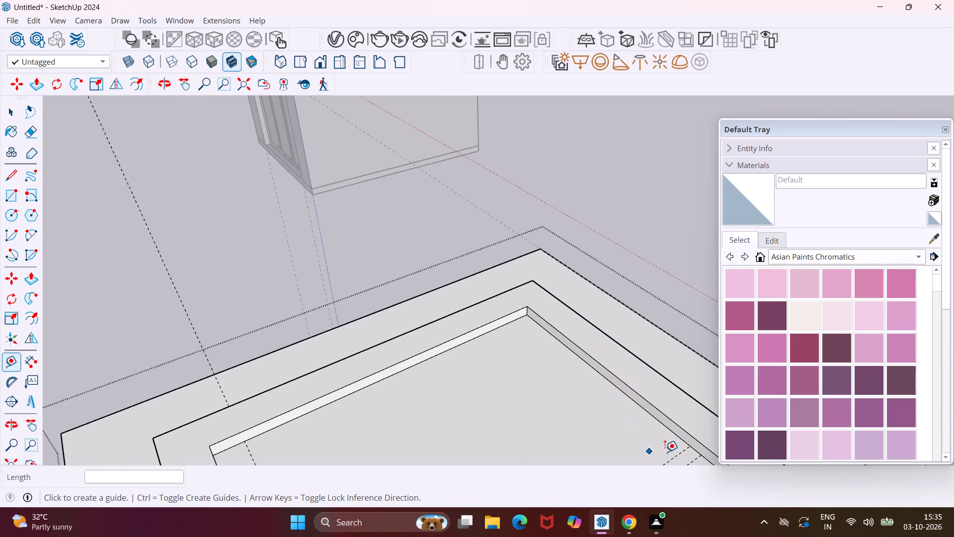
pyautogui.click(681, 441)
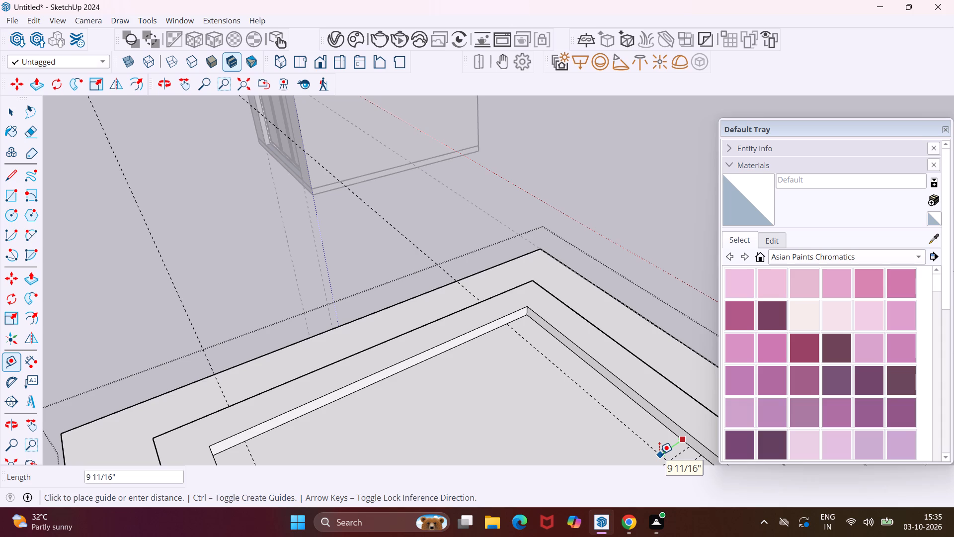
pyautogui.write('9"')
pyautogui.press('Return')
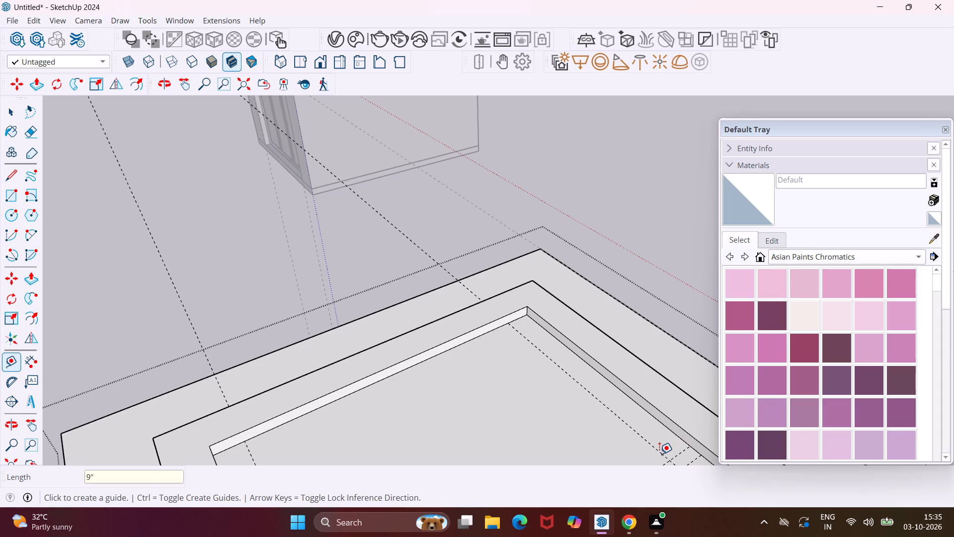
# Place a third guide line 4" further inward from the paired guides, parallel to them.
pyautogui.scroll(-5, 636, 429)
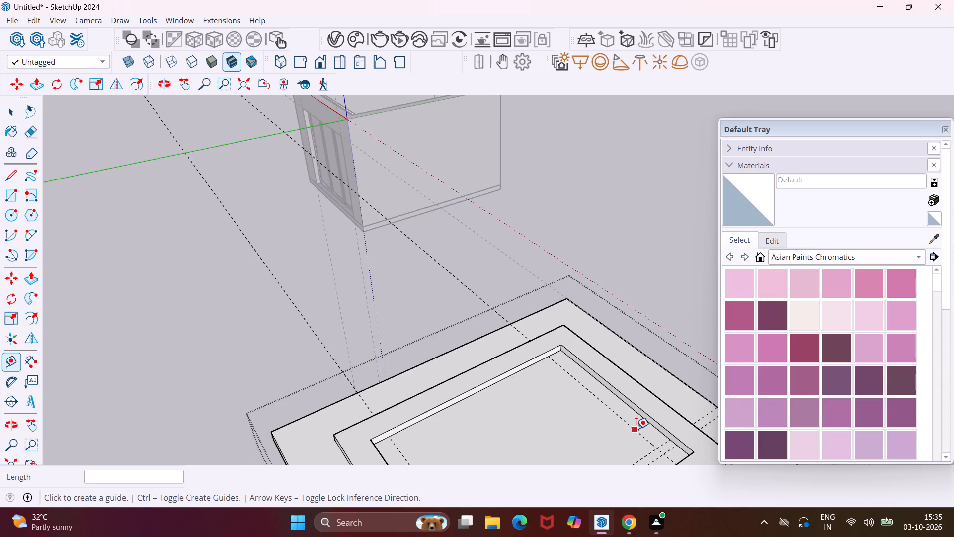
pyautogui.scroll(-1, 636, 429)
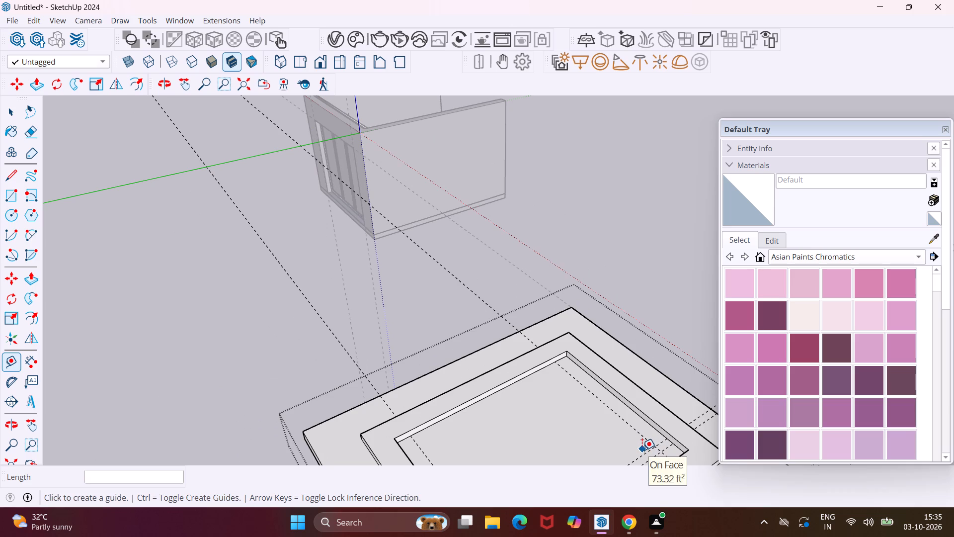
pyautogui.click(646, 453)
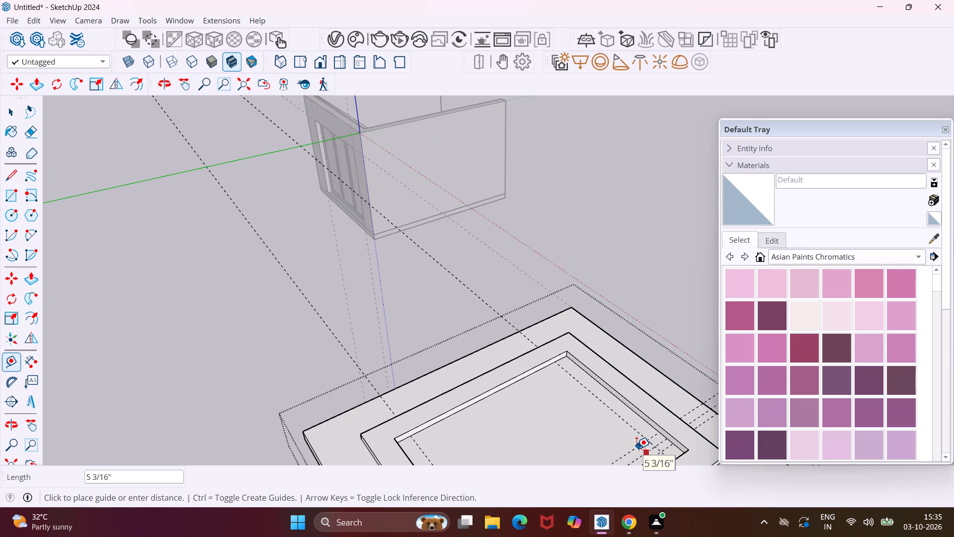
pyautogui.scroll(5, 636, 448)
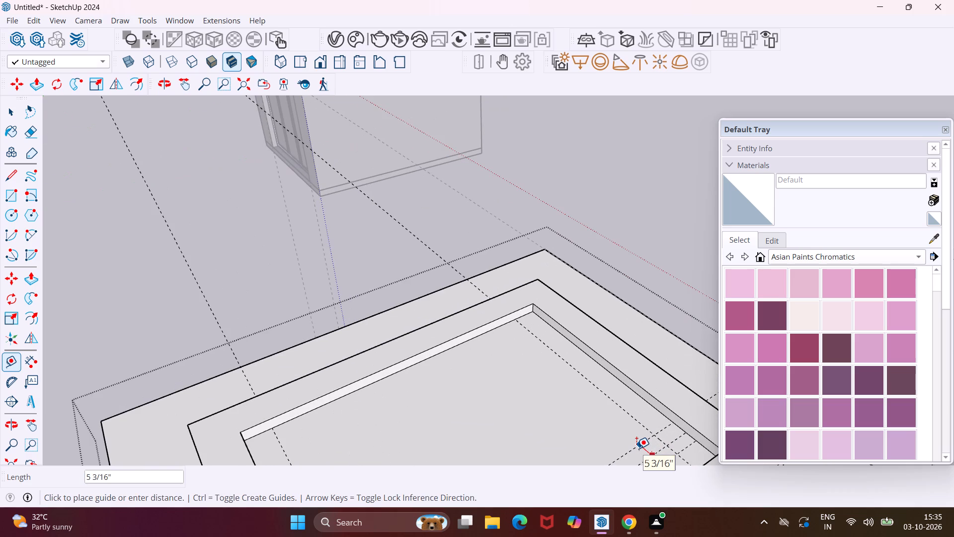
pyautogui.write('4"')
pyautogui.press('Return')
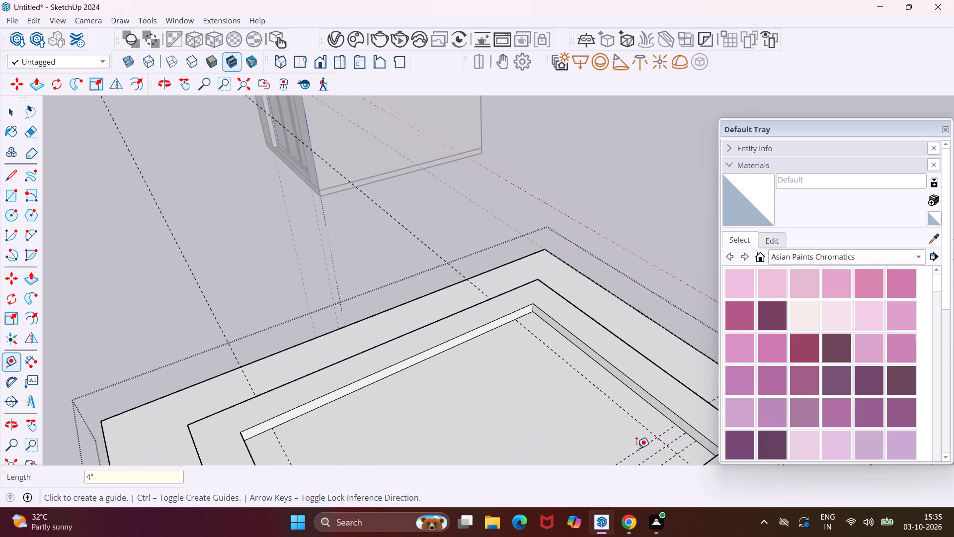
pyautogui.scroll(-13, 600, 397)
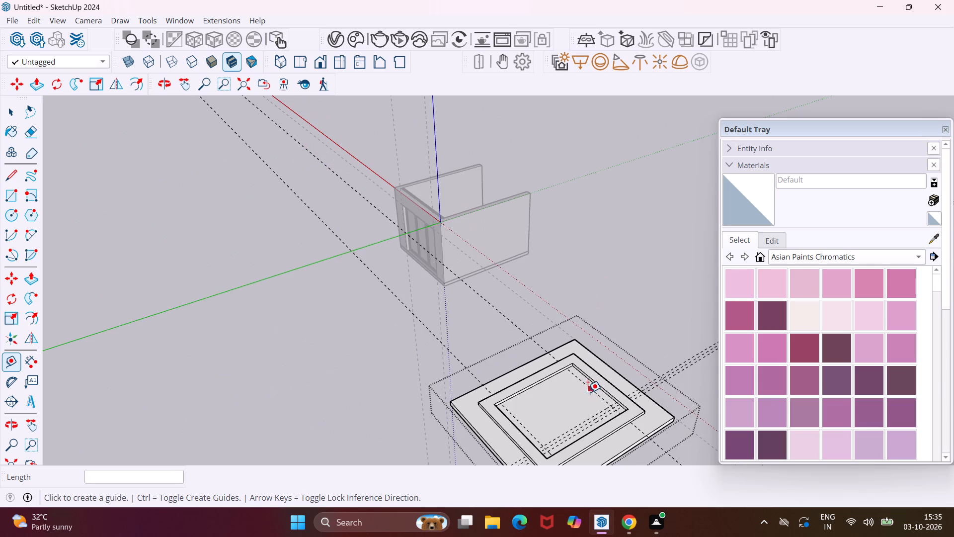
pyautogui.press('Escape')
pyautogui.press('space')
# Draw a rectangular strip 4" wide and about 8' 1" long on the recess face, between the first two parallel guides and the crossing guides.
pyautogui.scroll(-1, 571, 438)
pyautogui.moveTo(570, 437); pyautogui.dragTo(558, 436, button='middle')
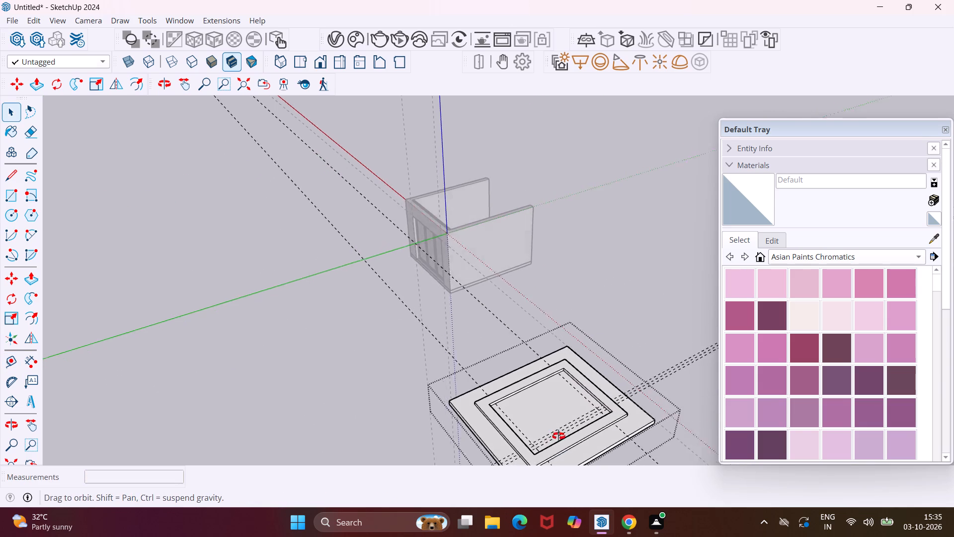
pyautogui.moveTo(558, 436); pyautogui.dragTo(254, 481, button='middle')
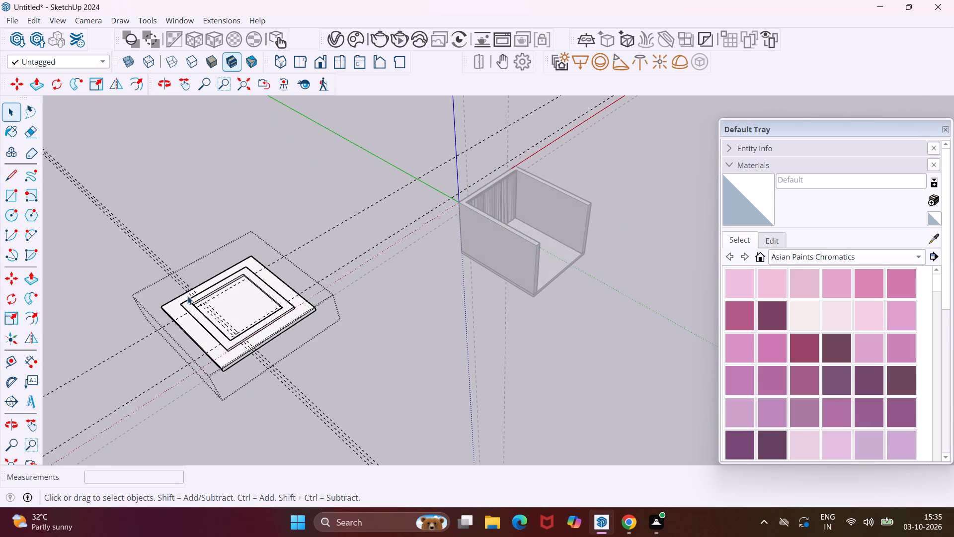
pyautogui.scroll(14, 187, 296)
pyautogui.moveTo(296, 360); pyautogui.dragTo(214, 351, button='middle')
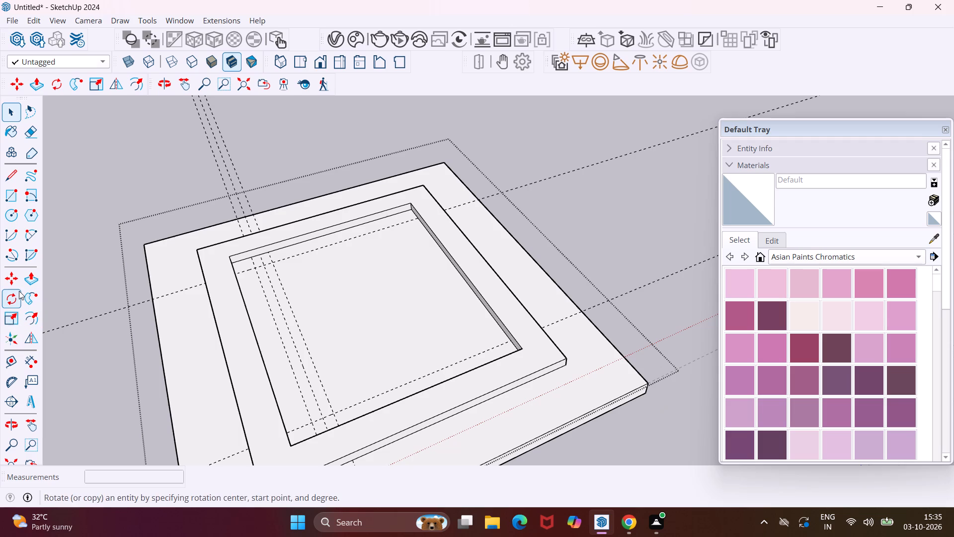
pyautogui.click(18, 197)
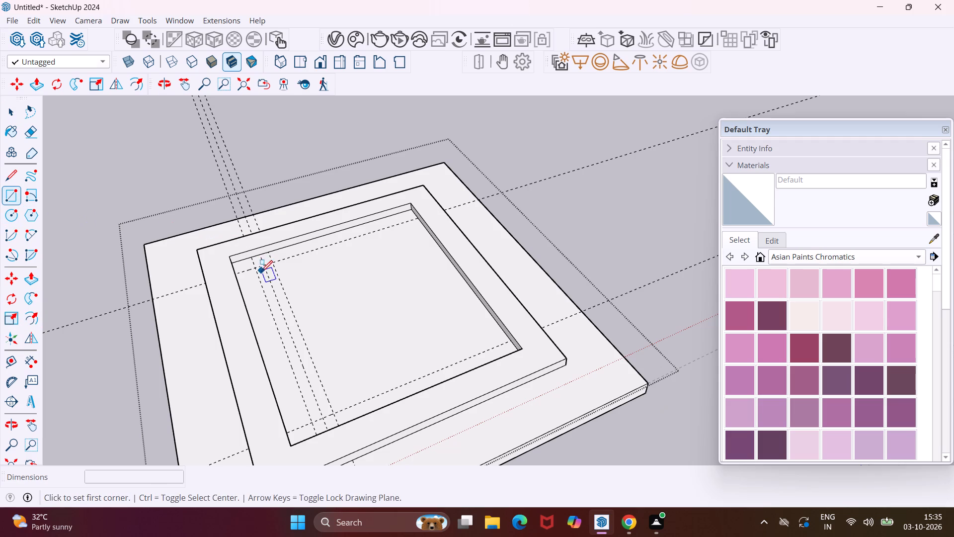
pyautogui.click(255, 266)
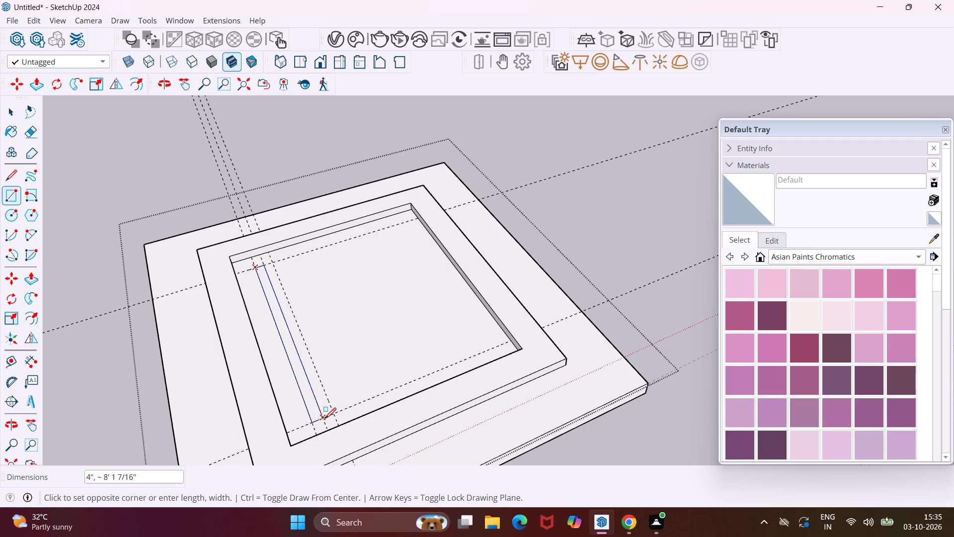
pyautogui.click(325, 419)
pyautogui.press('Escape')
pyautogui.press('space')
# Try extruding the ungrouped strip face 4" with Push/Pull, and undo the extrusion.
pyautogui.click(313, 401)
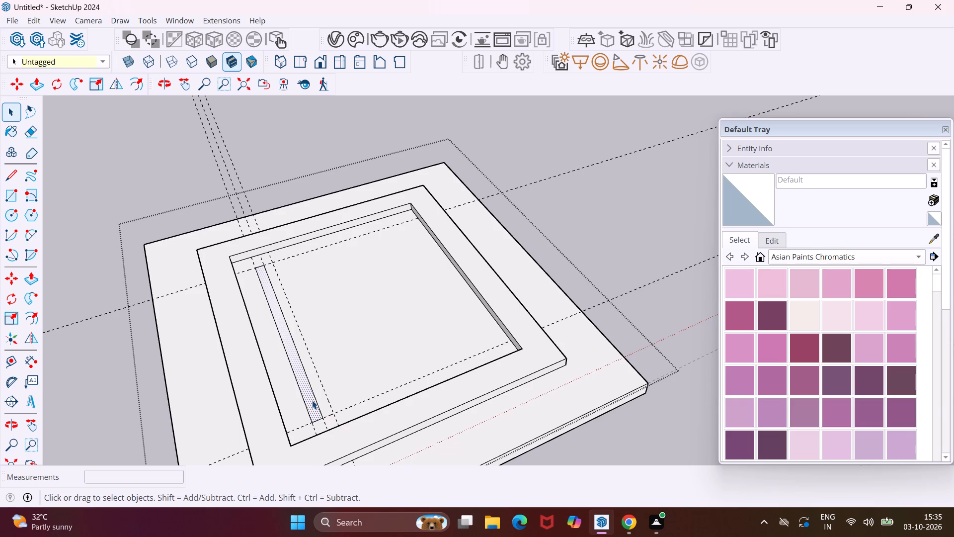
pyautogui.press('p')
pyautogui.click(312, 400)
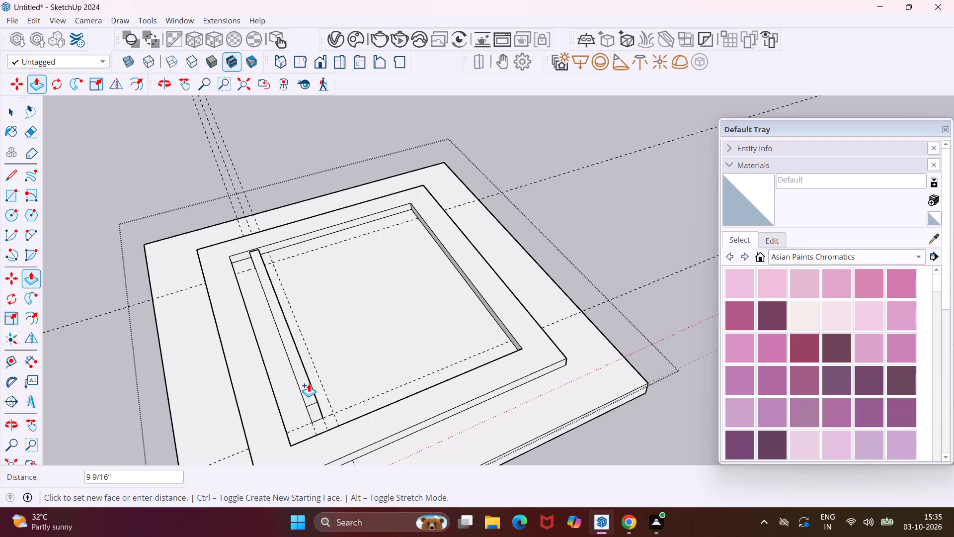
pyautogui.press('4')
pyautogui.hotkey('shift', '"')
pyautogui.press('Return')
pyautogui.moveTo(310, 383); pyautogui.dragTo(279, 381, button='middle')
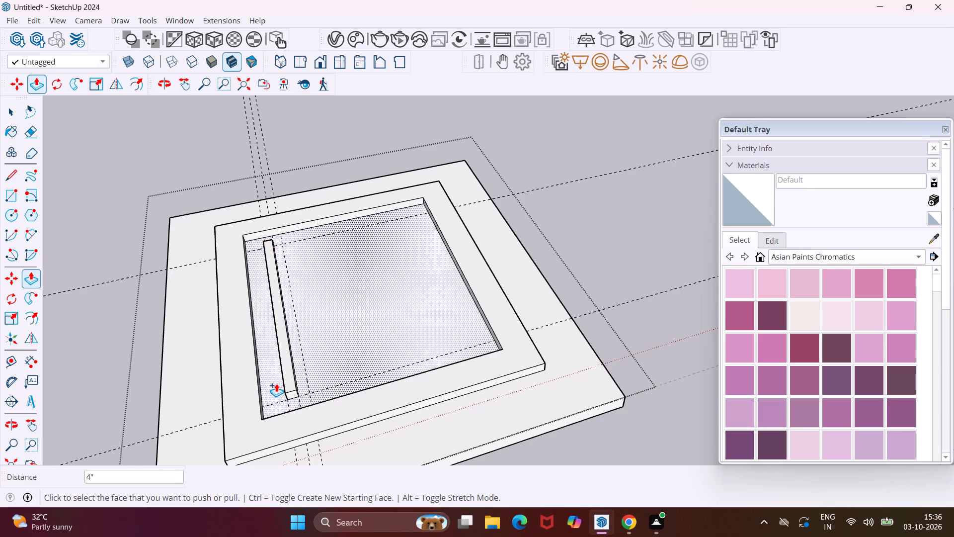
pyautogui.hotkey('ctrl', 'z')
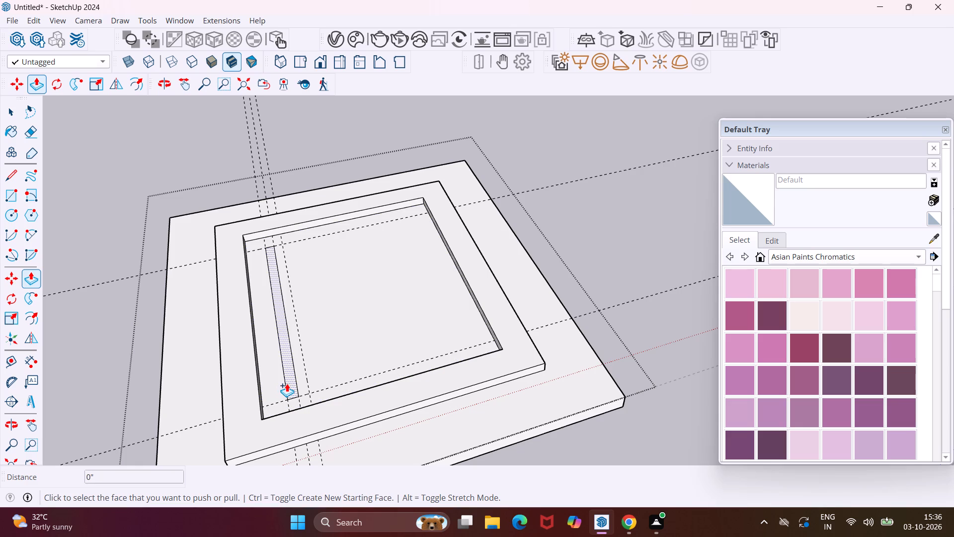
# Make the strip face in the recess a group.
pyautogui.press('Escape')
pyautogui.press('space')
pyautogui.click(292, 381)
pyautogui.rightClick(292, 381)
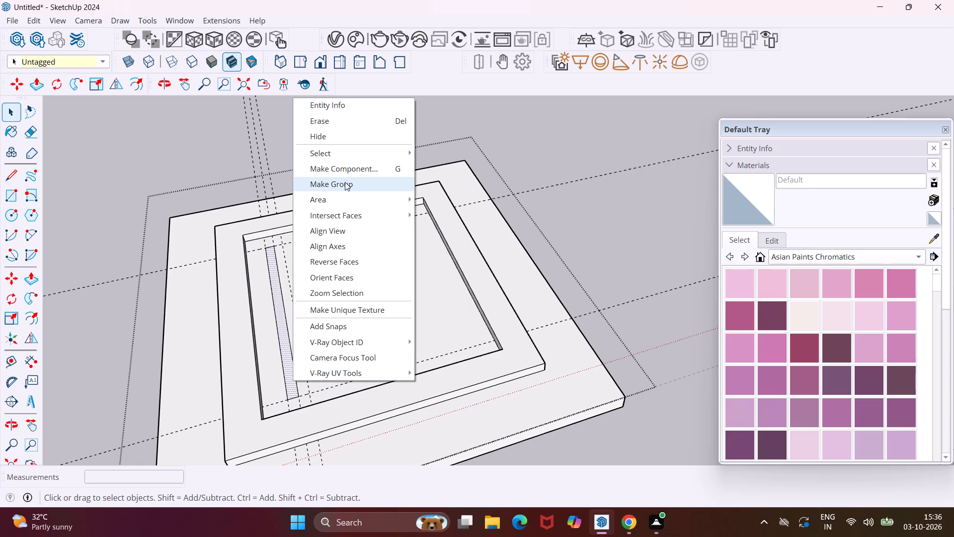
pyautogui.click(345, 182)
# Extrude the strip face 4" inside its group to form a solid bar.
pyautogui.doubleClick(288, 389)
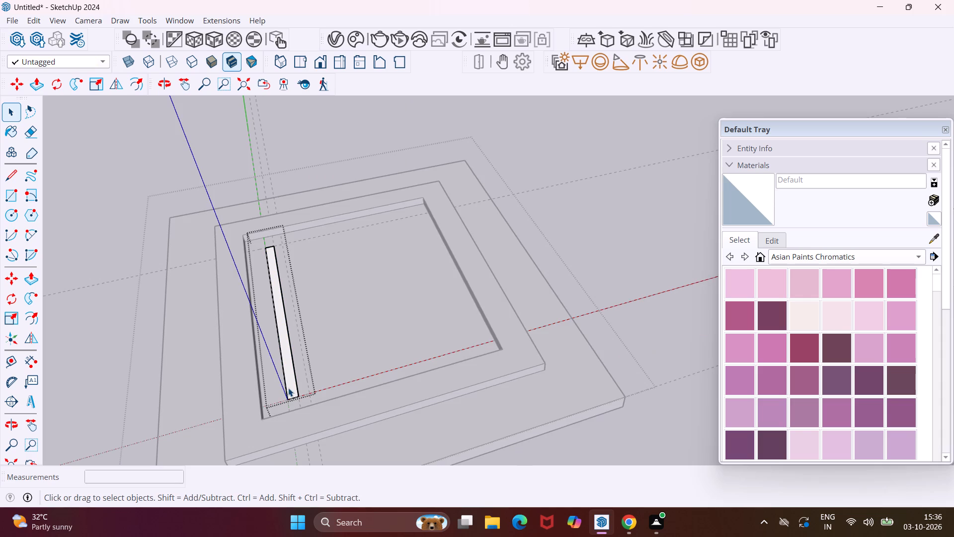
pyautogui.click(288, 388)
pyautogui.click(289, 386)
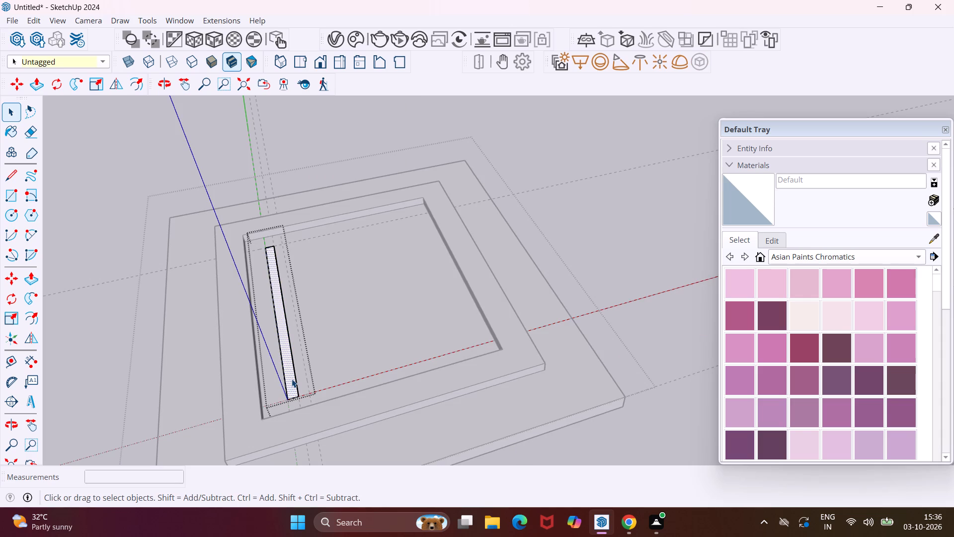
pyautogui.press('p')
pyautogui.click(292, 379)
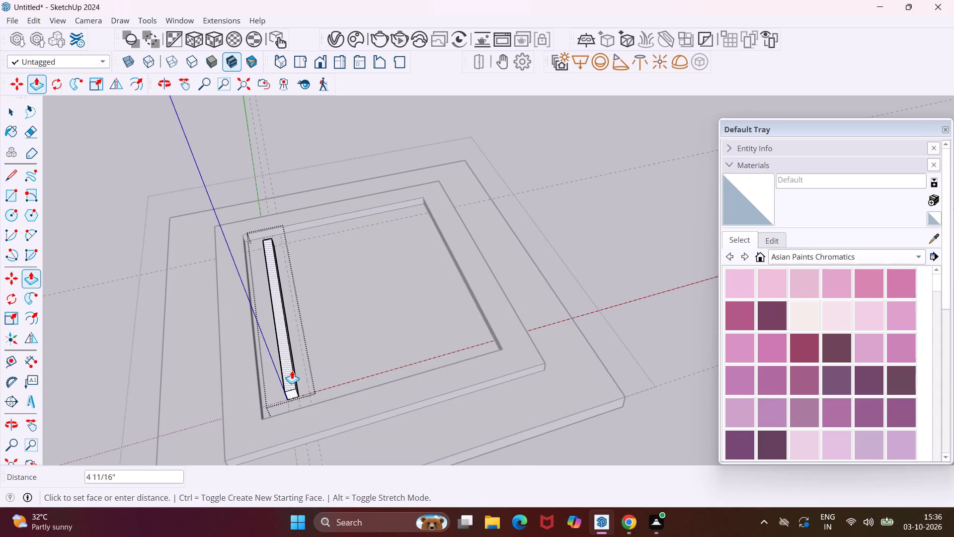
pyautogui.press('1')
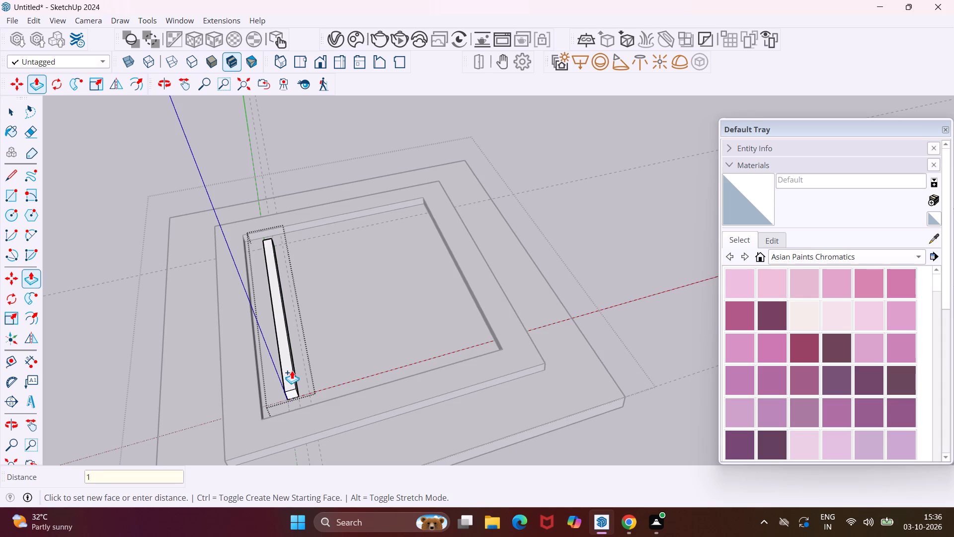
pyautogui.press('BackSpace')
pyautogui.write('4"')
pyautogui.press('Return')
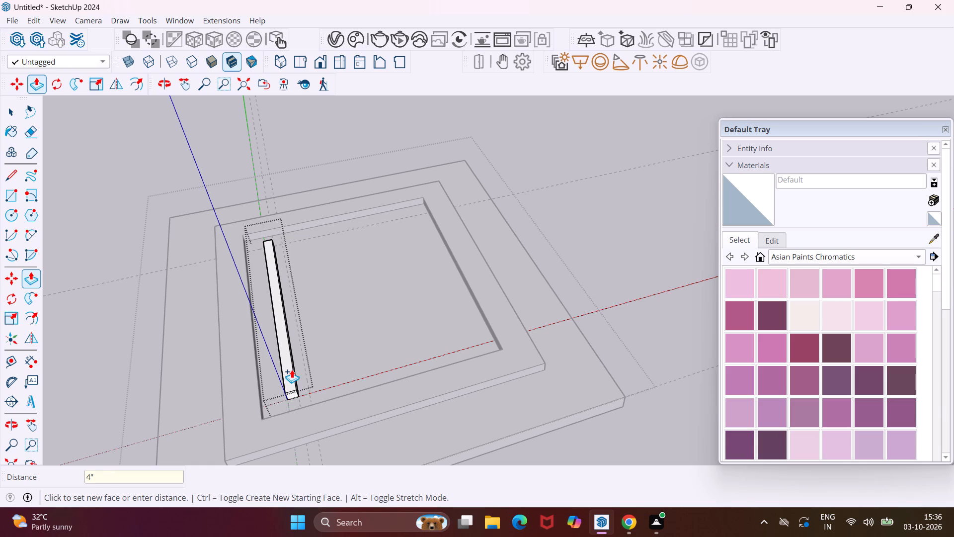
pyautogui.press('Escape')
pyautogui.press('space')
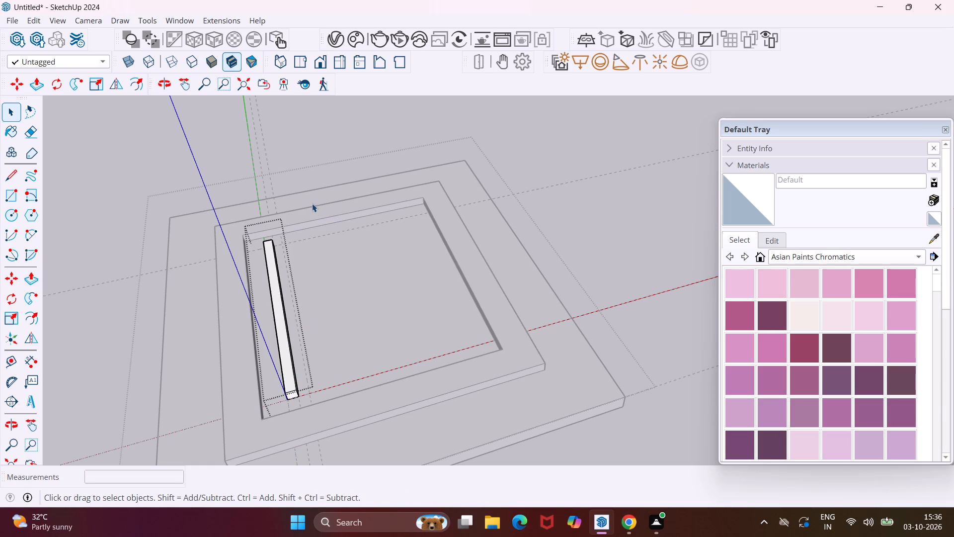
# Copy the whole bar 8" across the recess within the group, placing its corner on the third parallel guide.
pyautogui.moveTo(307, 200); pyautogui.dragTo(251, 435)
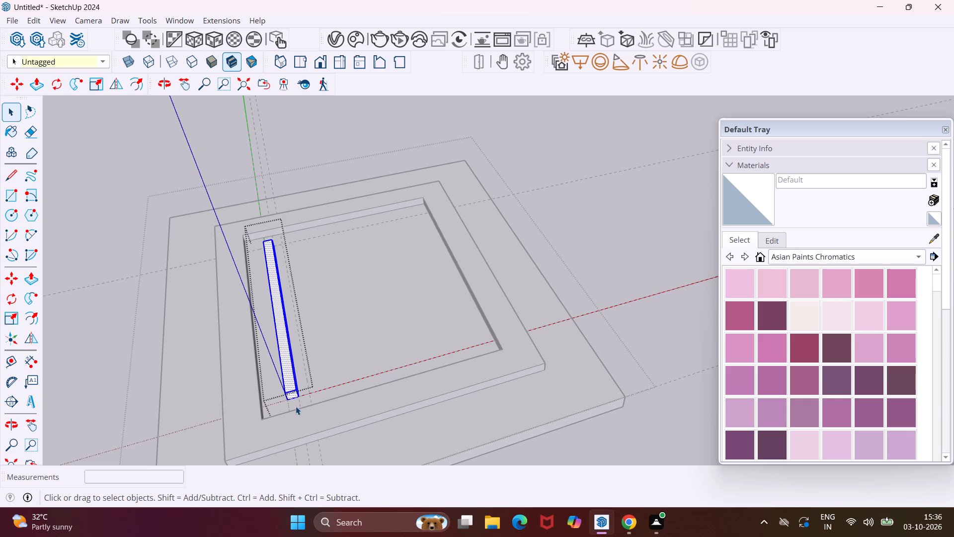
pyautogui.press('m')
pyautogui.scroll(5, 304, 398)
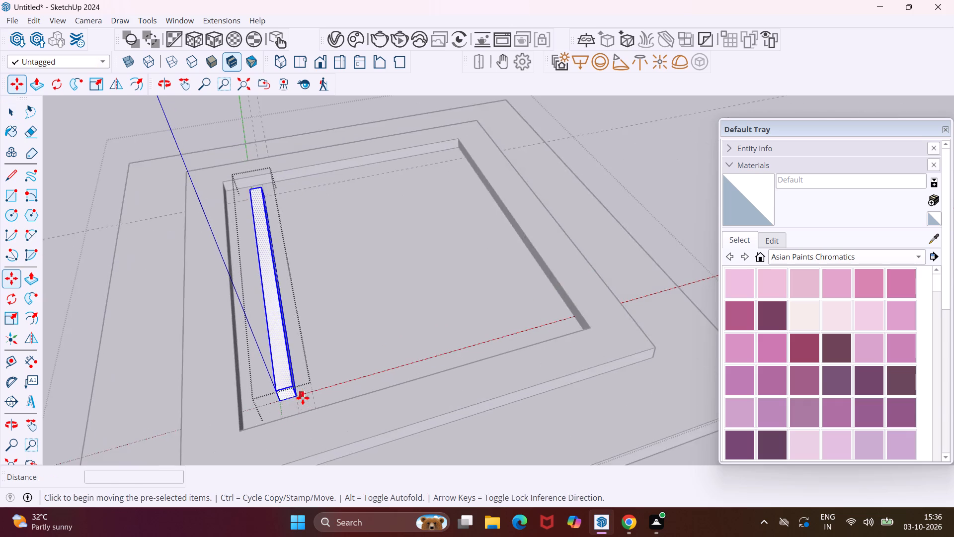
pyautogui.scroll(11, 303, 398)
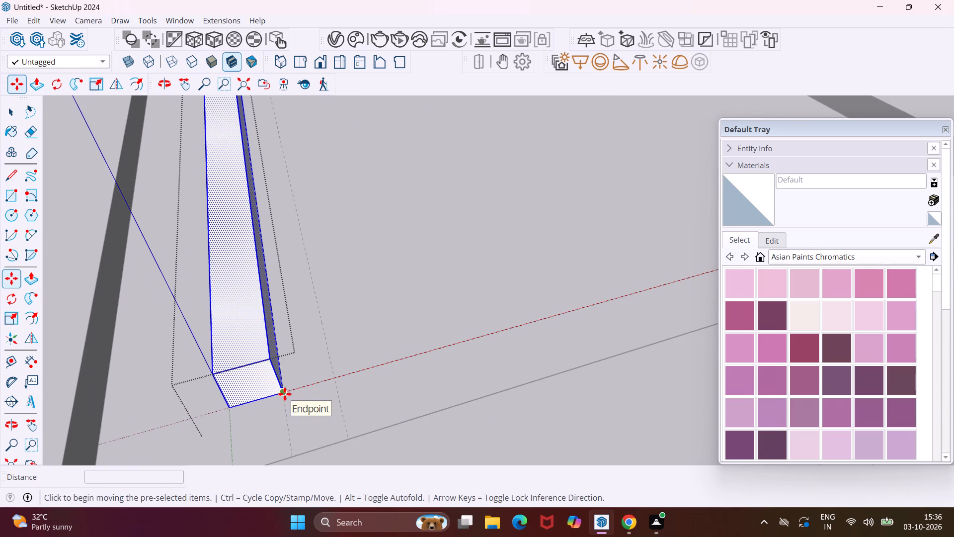
pyautogui.click(283, 392)
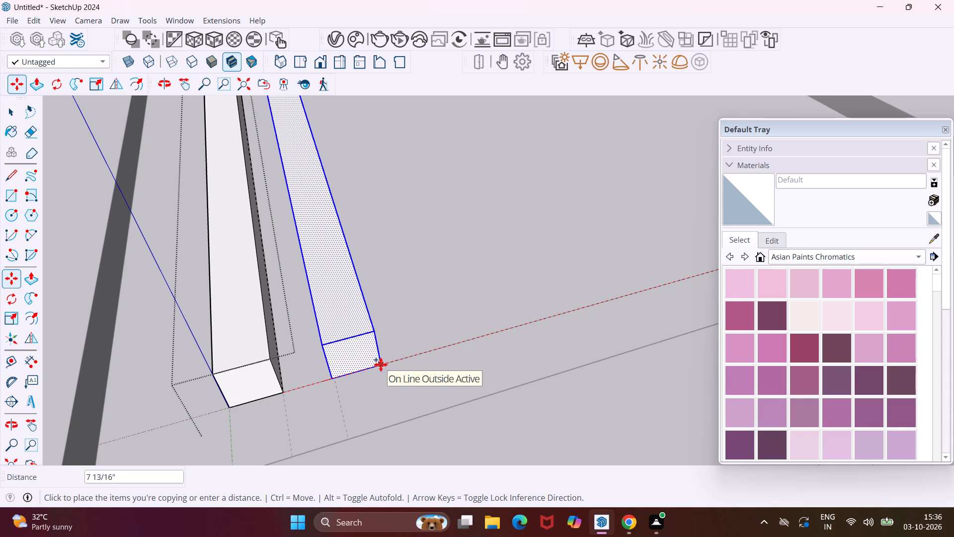
pyautogui.press('Escape')
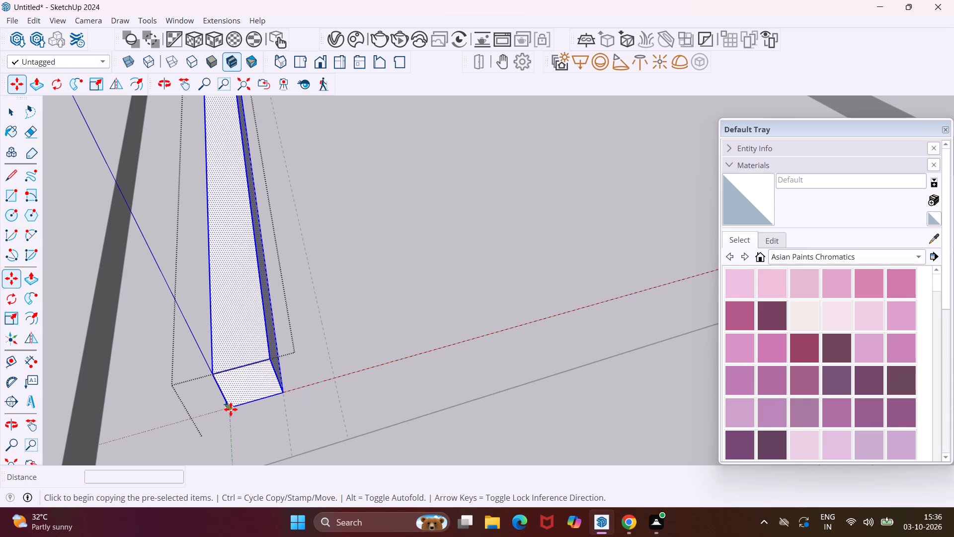
pyautogui.click(230, 410)
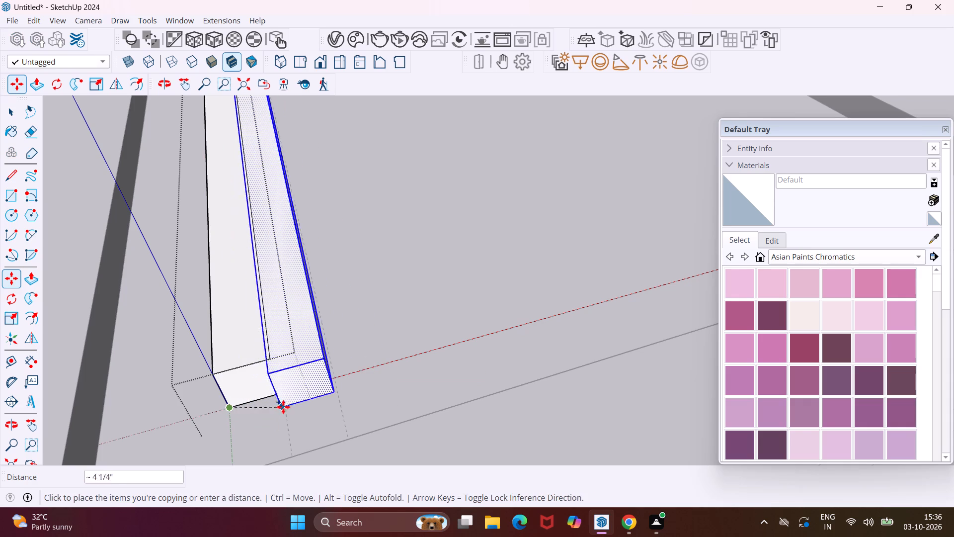
pyautogui.click(334, 378)
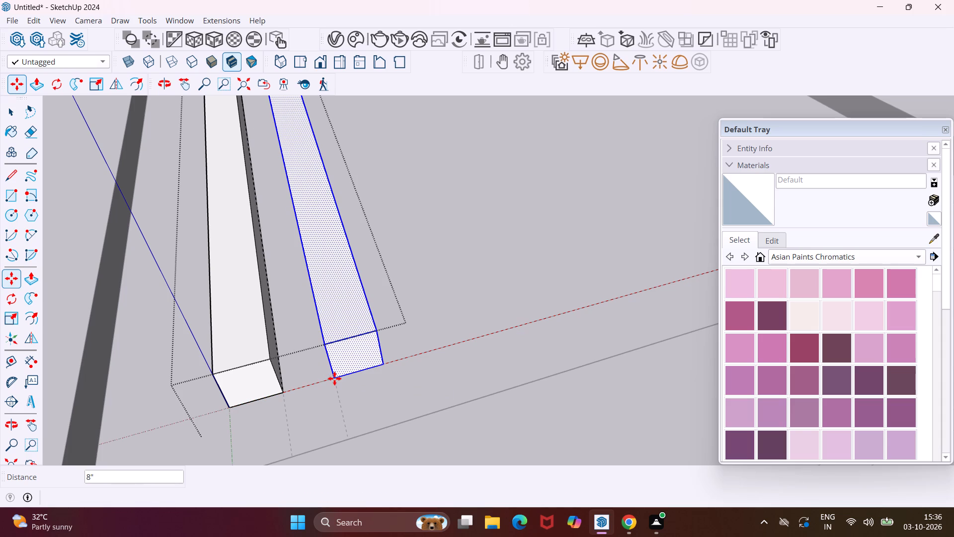
# Multiply the bar copy by 3 at the same spacing and exit the group.
pyautogui.press('*')
pyautogui.press('3')
pyautogui.press('Return')
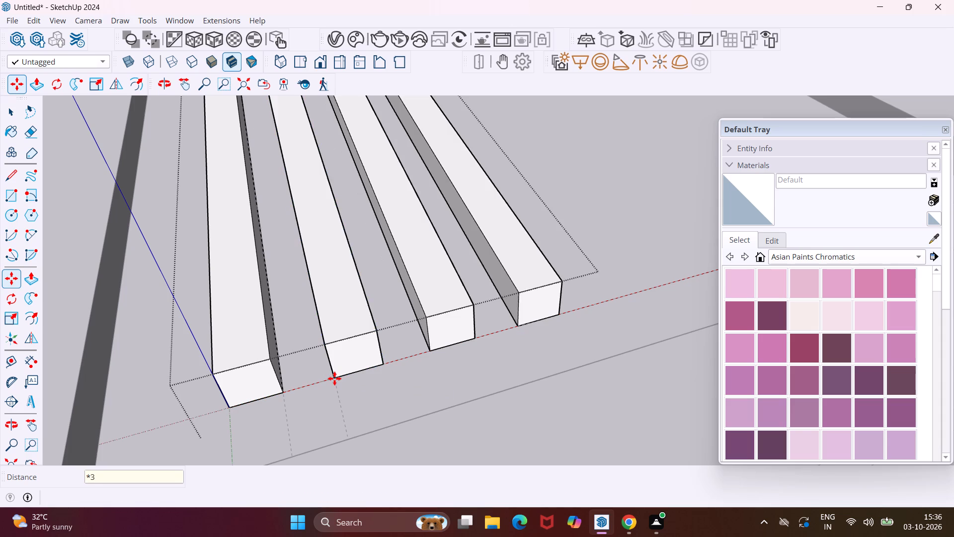
pyautogui.scroll(-8, 219, 324)
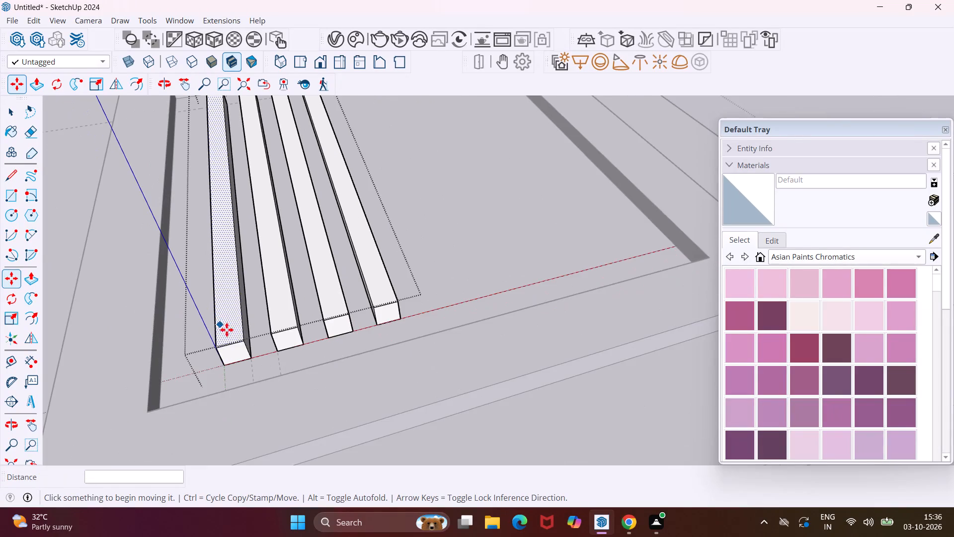
pyautogui.scroll(-20, 235, 333)
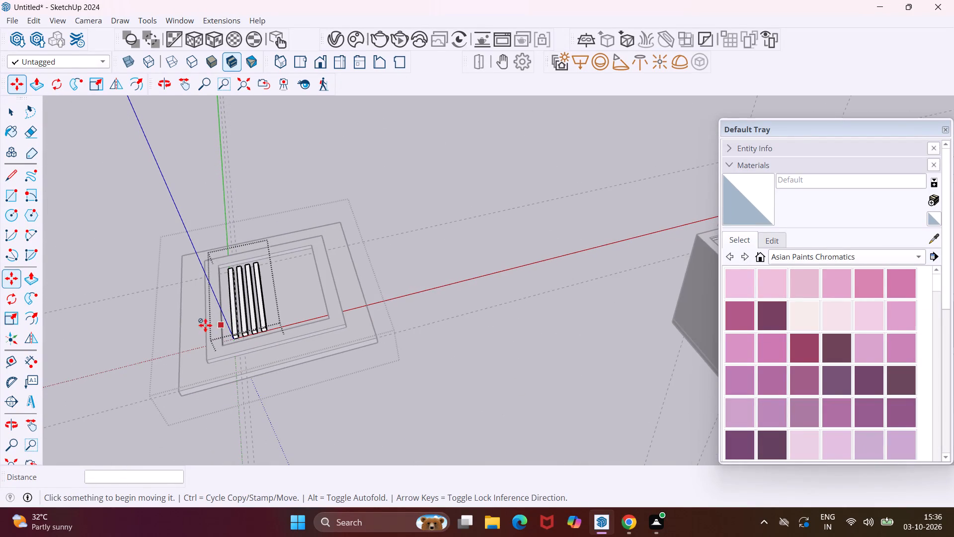
pyautogui.press('Escape')
pyautogui.press('space')
pyautogui.click(130, 344)
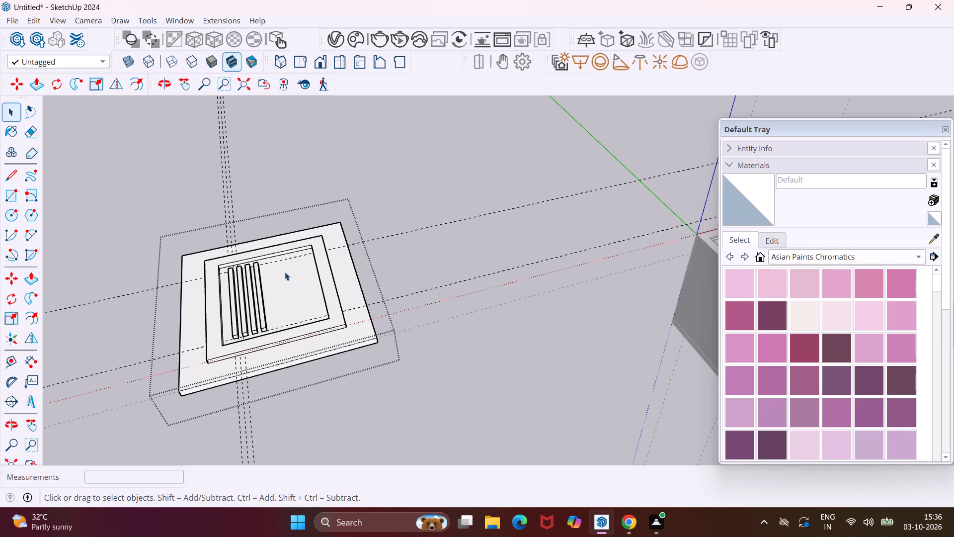
pyautogui.scroll(4, 281, 270)
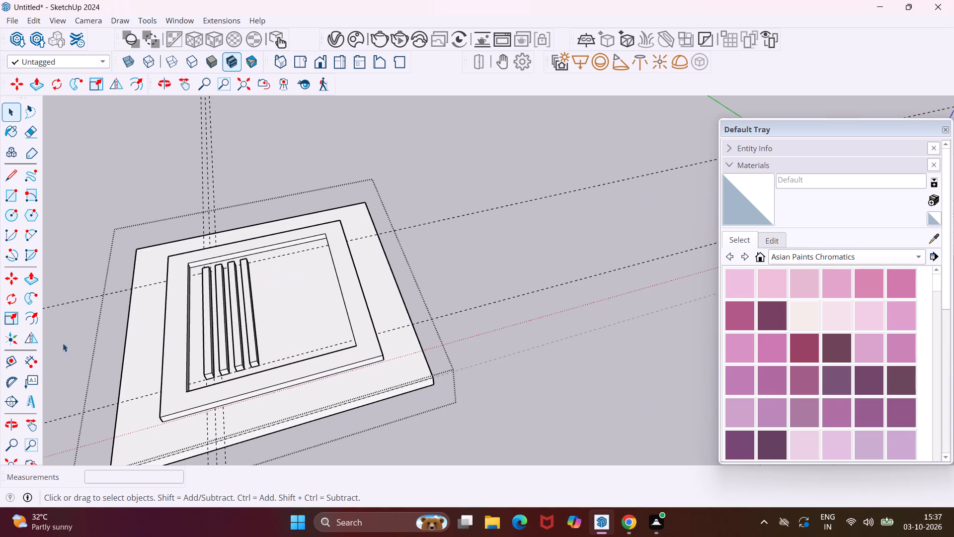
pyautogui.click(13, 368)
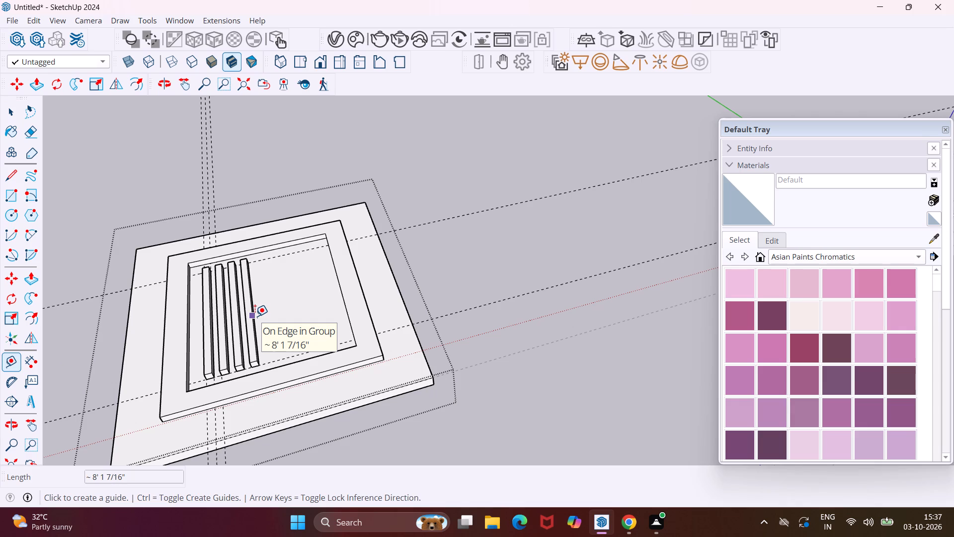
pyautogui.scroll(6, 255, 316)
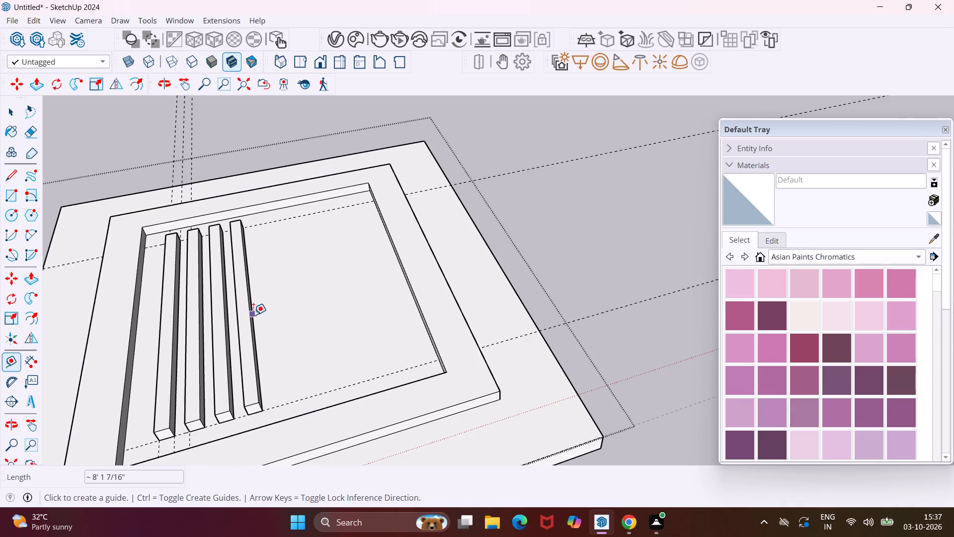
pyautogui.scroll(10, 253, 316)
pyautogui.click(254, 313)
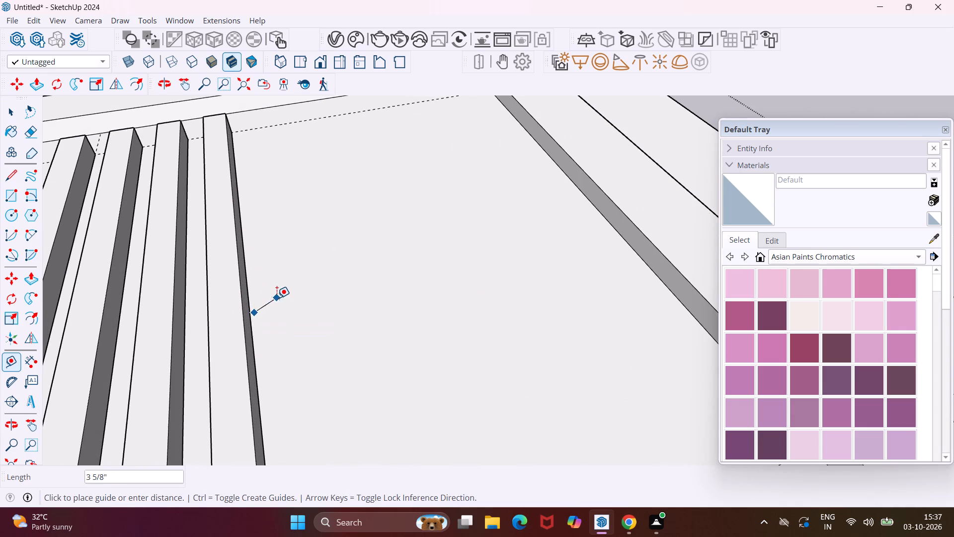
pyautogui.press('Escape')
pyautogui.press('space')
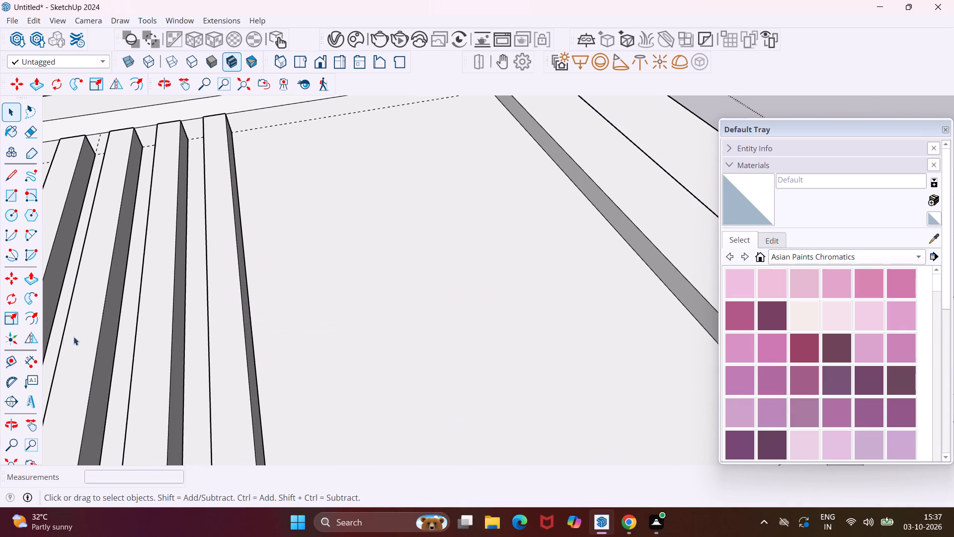
# Place a guide line 4" from the fourth bar's outer edge, toward the empty part of the recess.
pyautogui.click(5, 367)
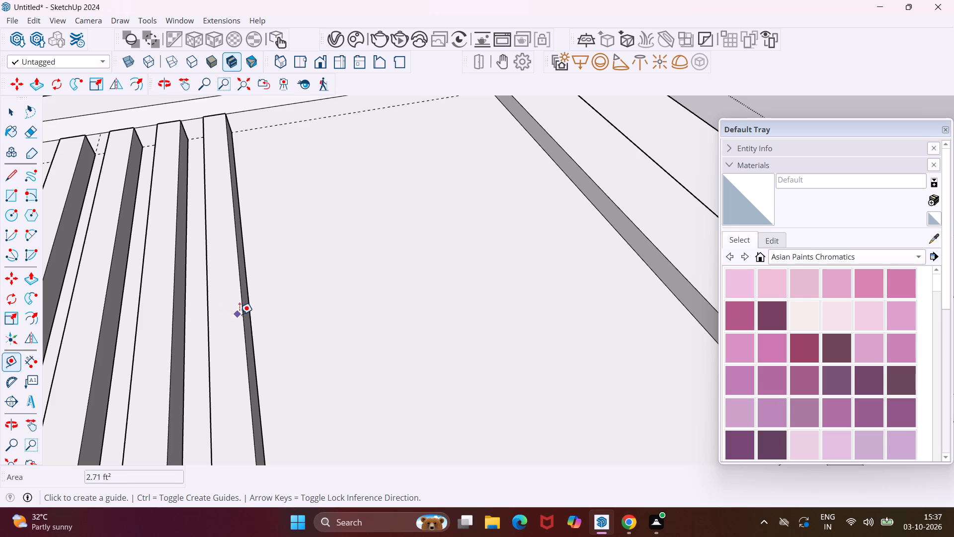
pyautogui.click(252, 311)
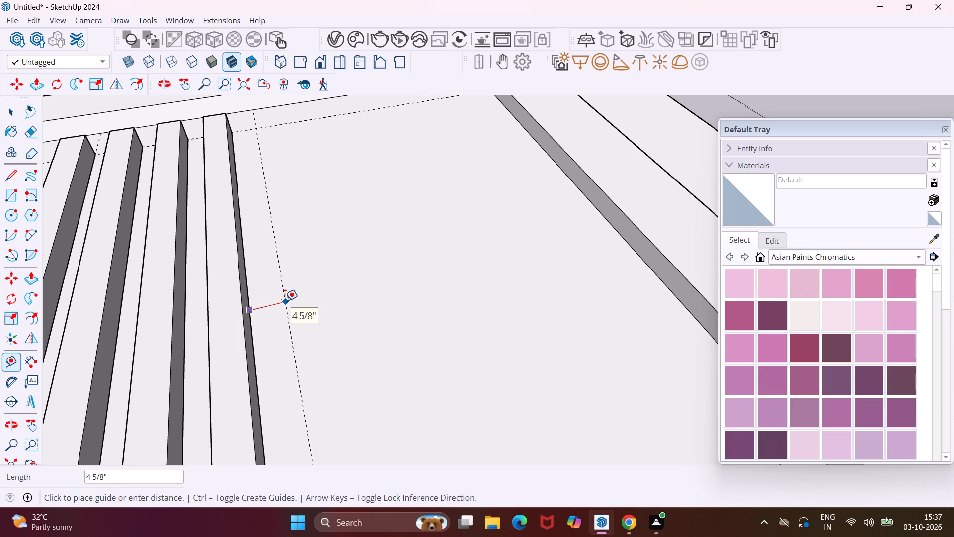
pyautogui.write('4"')
pyautogui.press('Return')
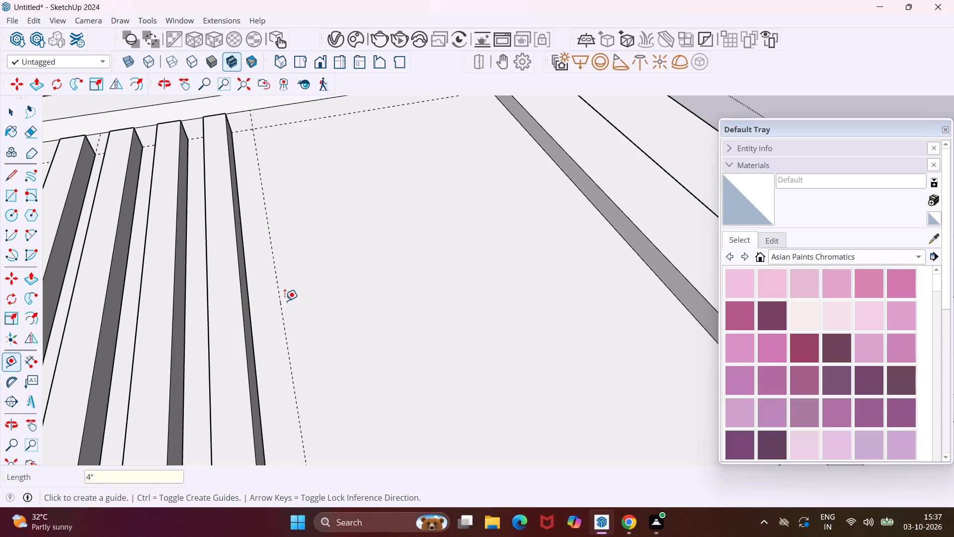
# Place a guide line 9" inward from the recess's far side edge, opposite the bars.
pyautogui.click(645, 268)
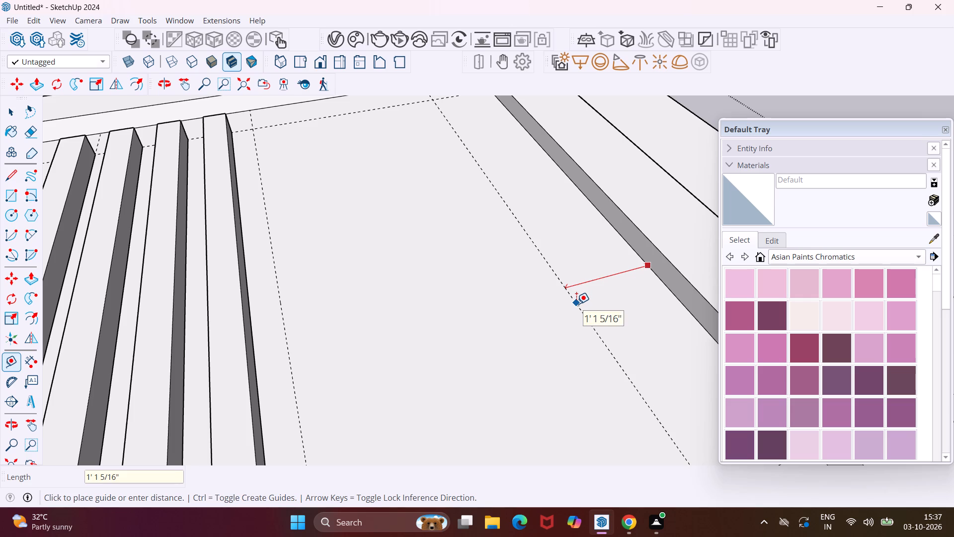
pyautogui.write('9"')
pyautogui.press('Return')
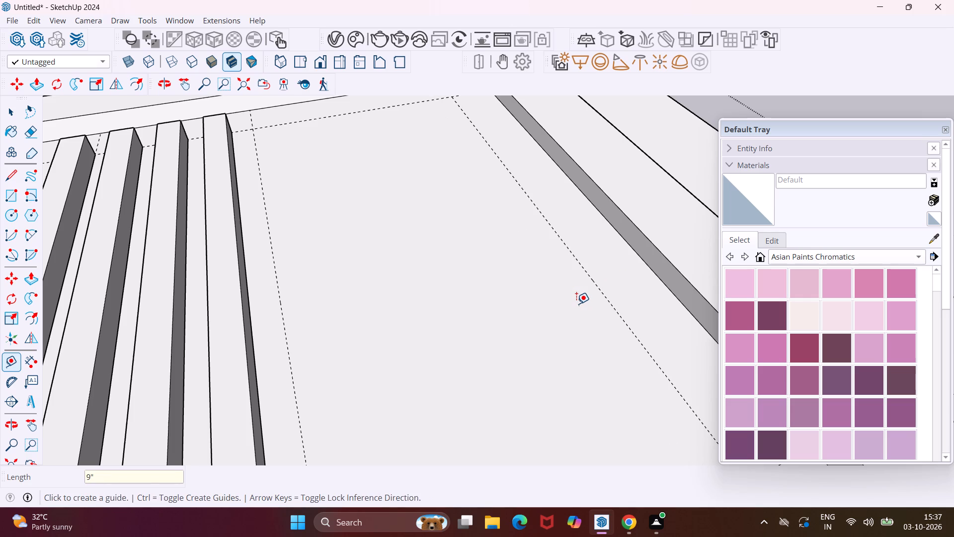
pyautogui.press('Escape')
pyautogui.press('space')
# Draw a rectangle about 8' by 3' 5" between the guide intersections in the empty part of the recess beside the bars.
pyautogui.scroll(-5, 565, 304)
pyautogui.moveTo(555, 299); pyautogui.dragTo(544, 301, button='middle')
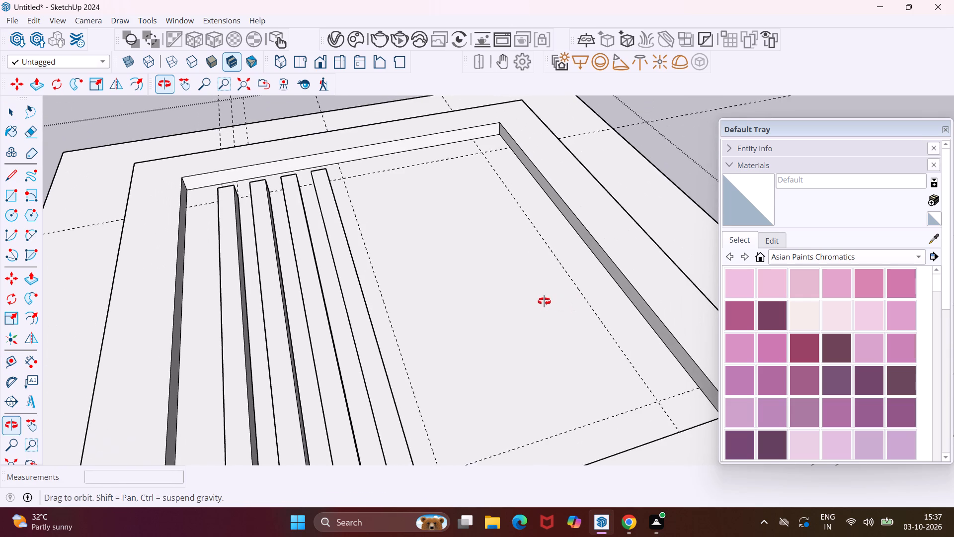
pyautogui.moveTo(544, 301); pyautogui.dragTo(507, 314, button='middle')
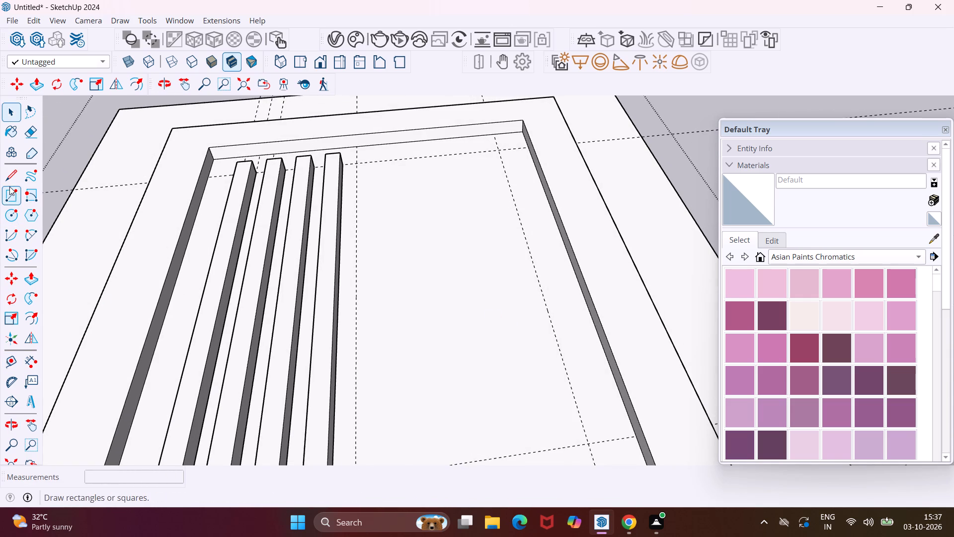
pyautogui.click(9, 185)
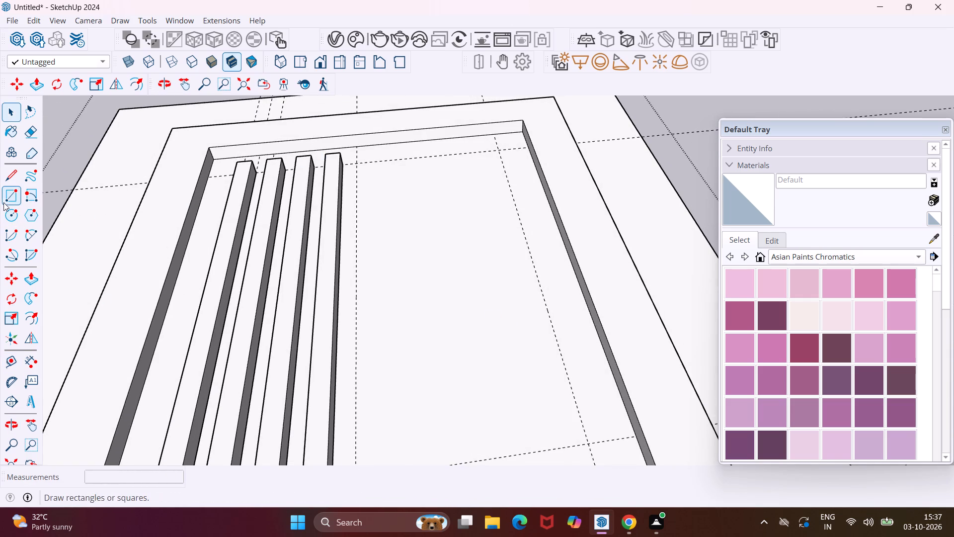
pyautogui.click(4, 201)
pyautogui.click(357, 163)
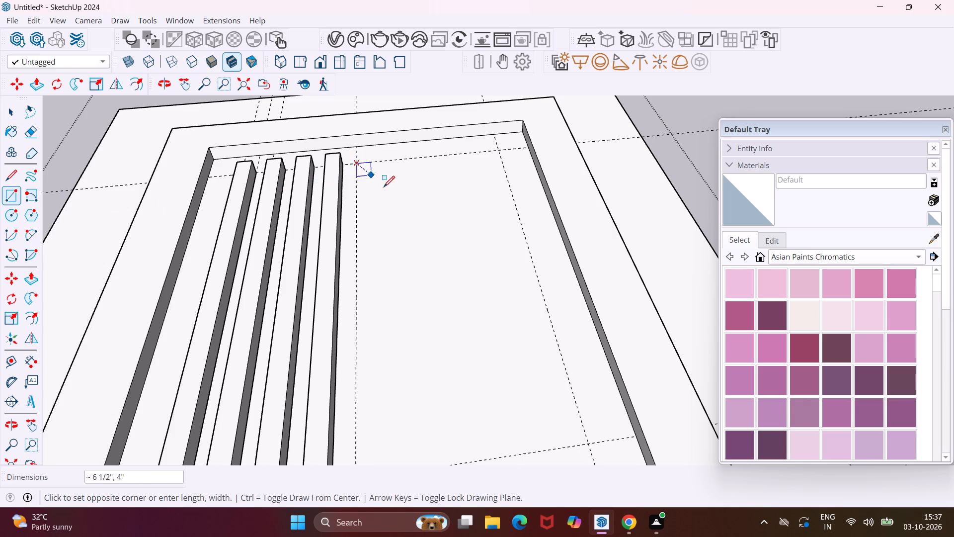
pyautogui.scroll(-5, 427, 249)
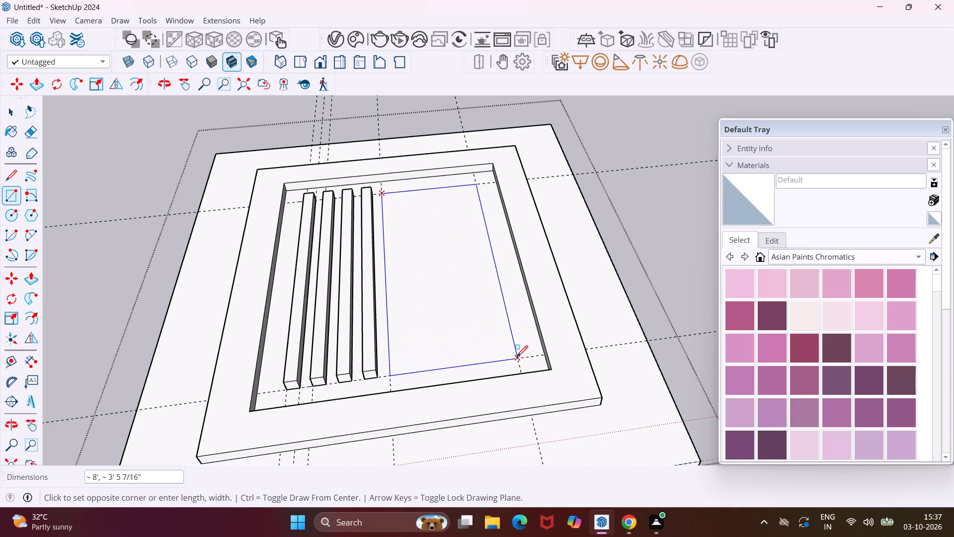
pyautogui.click(517, 357)
pyautogui.press('Escape')
pyautogui.press('space')
# Extrude the new rectangle in the recess 4" into a raised panel.
pyautogui.click(479, 326)
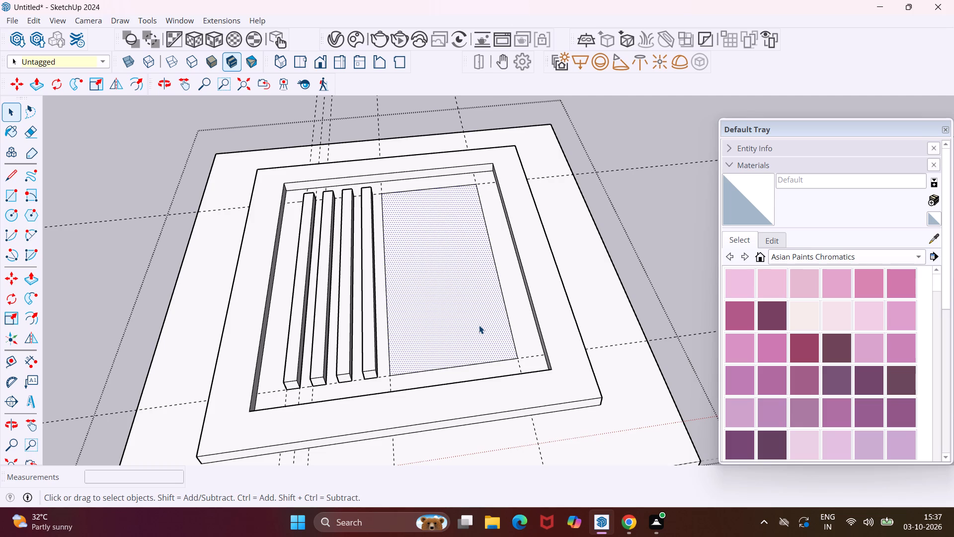
pyautogui.press('p')
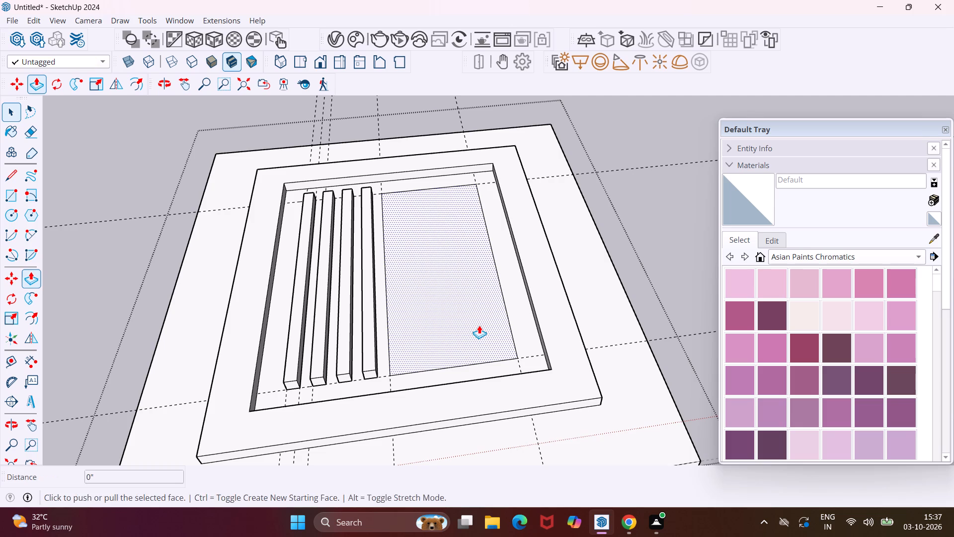
pyautogui.click(479, 325)
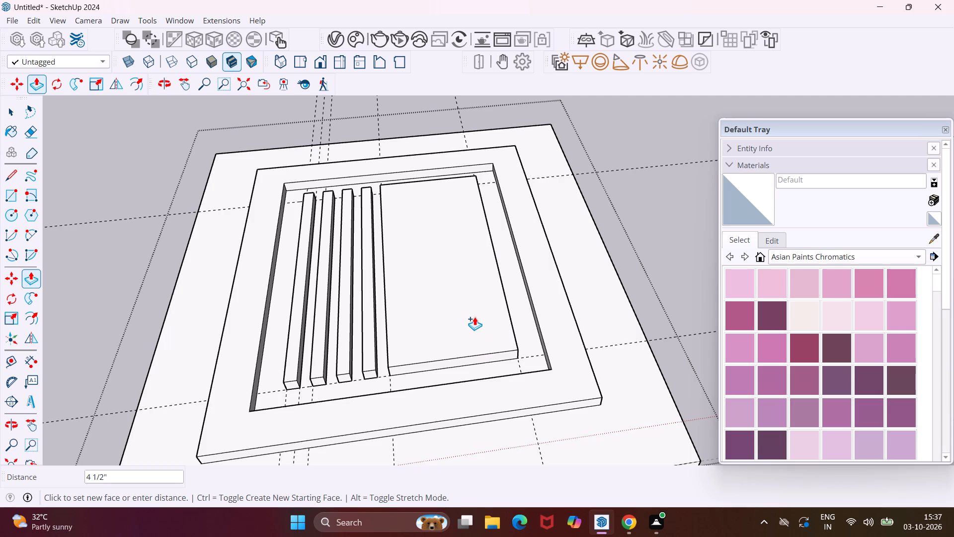
pyautogui.write('4"')
pyautogui.press('Return')
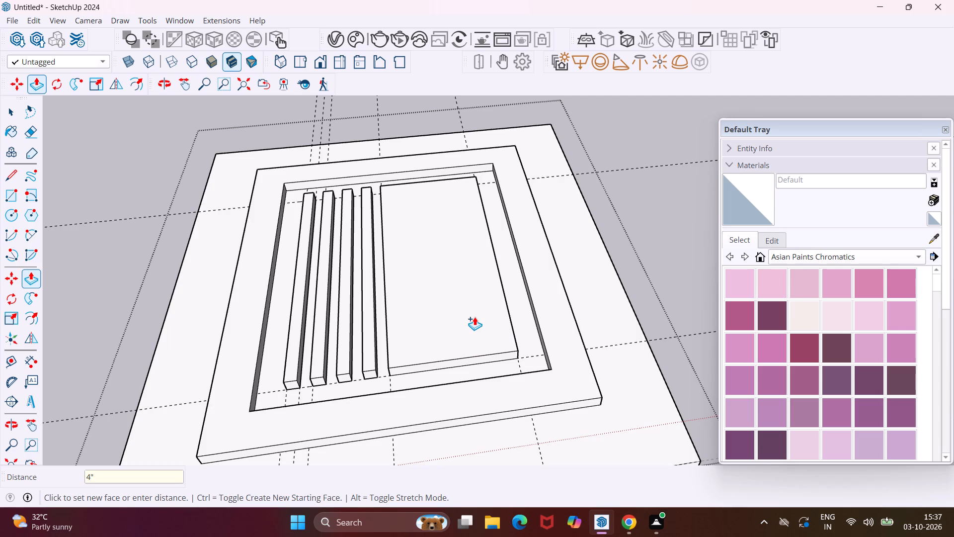
pyautogui.moveTo(475, 317); pyautogui.dragTo(481, 336, button='middle')
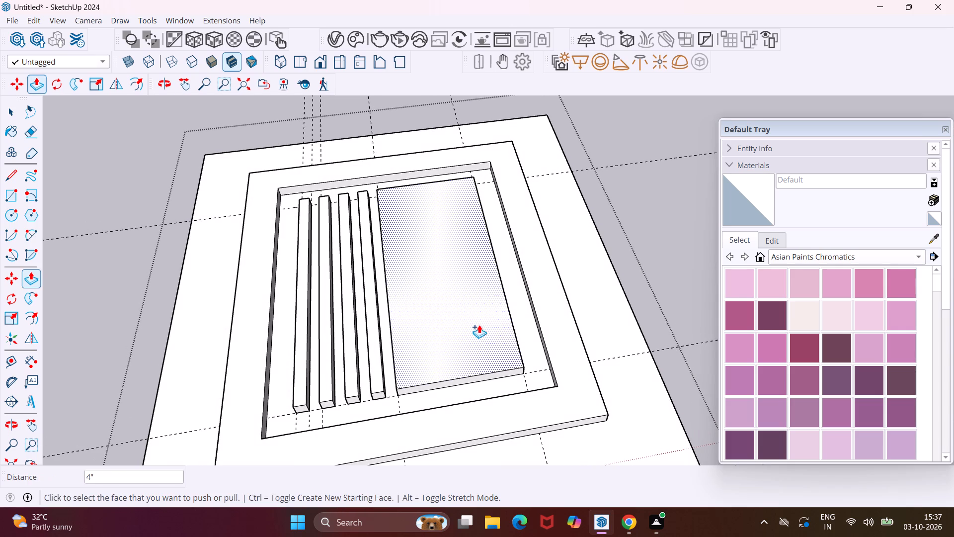
pyautogui.press('Escape')
pyautogui.press('space')
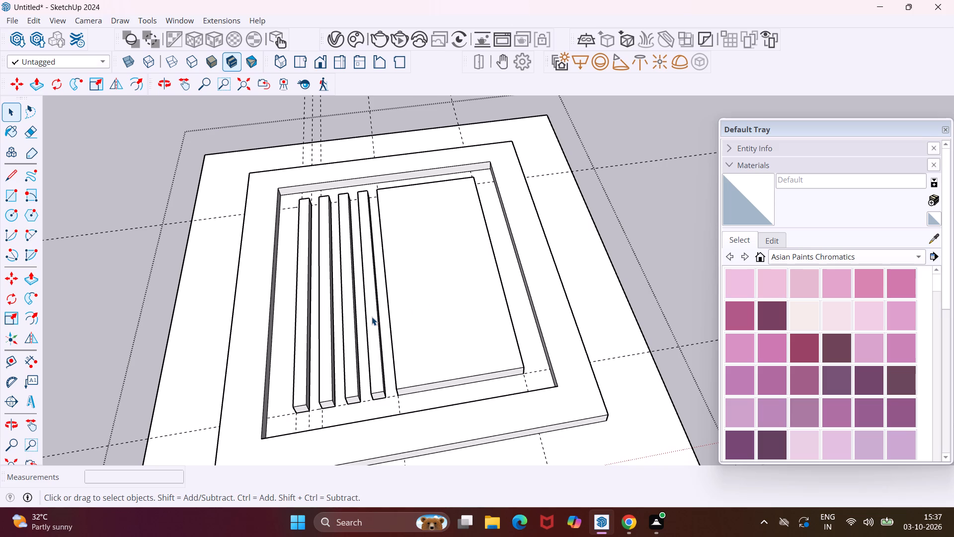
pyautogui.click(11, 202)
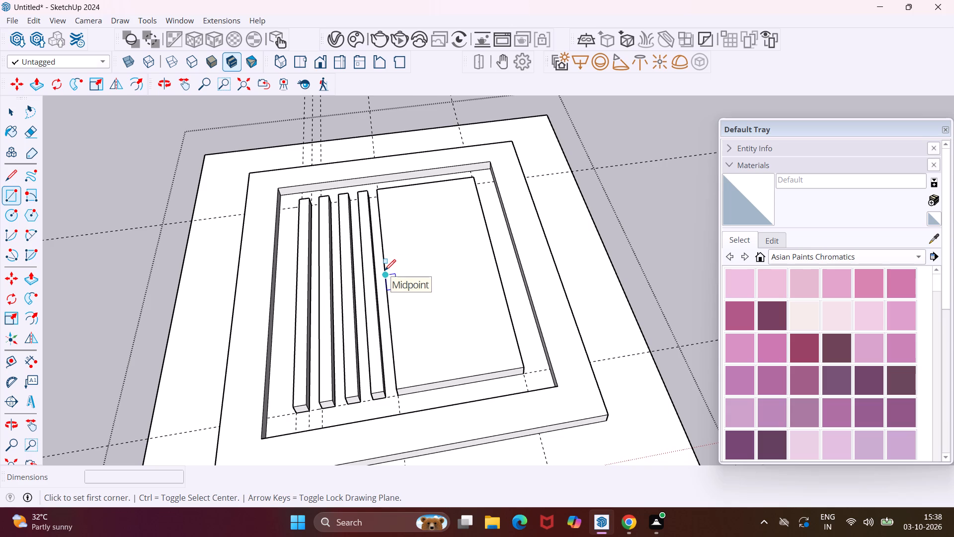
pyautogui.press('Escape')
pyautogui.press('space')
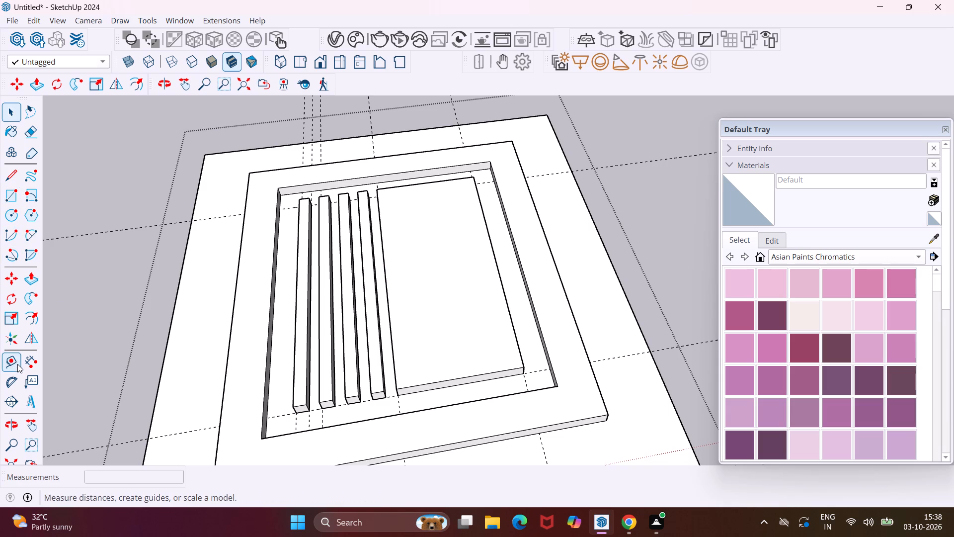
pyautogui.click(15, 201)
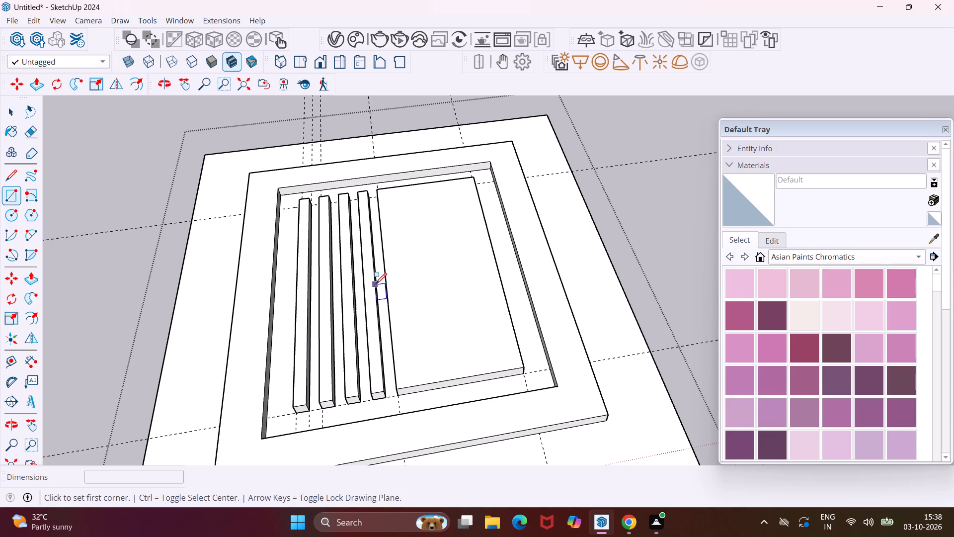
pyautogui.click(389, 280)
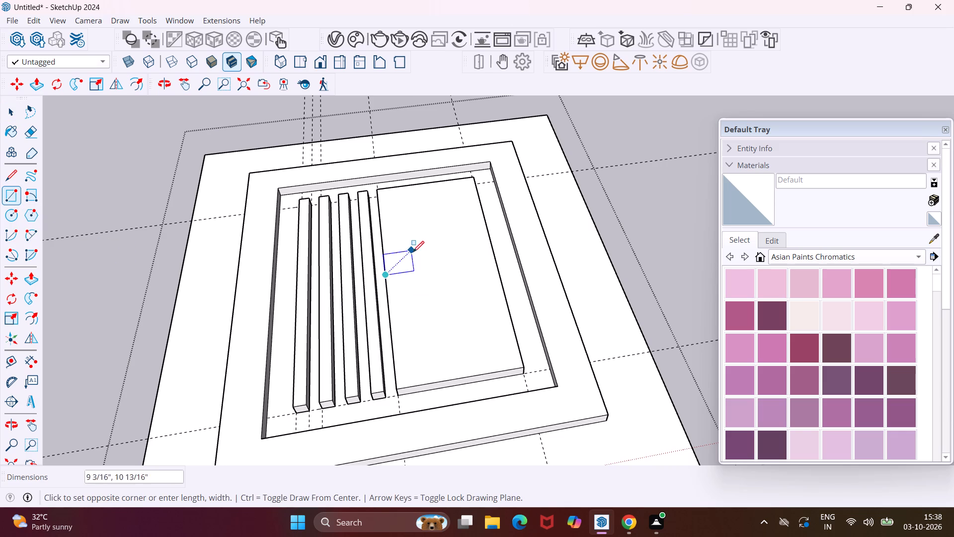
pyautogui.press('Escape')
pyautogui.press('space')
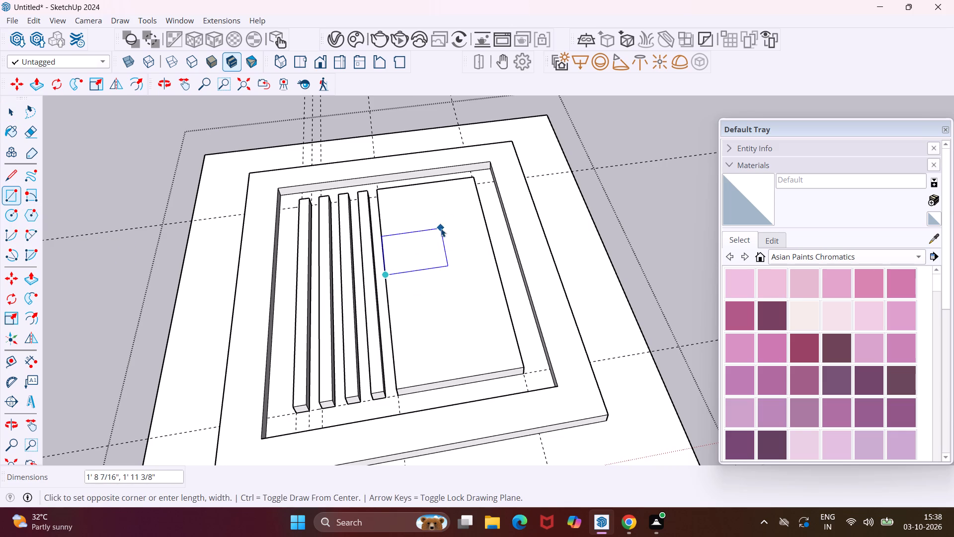
# Draw three connected lines on the panel from its bar-side edge midpoint, about 2' 10 1/2", 1' 8 7/8" and 1' 11 1/4" long.
pyautogui.click(18, 181)
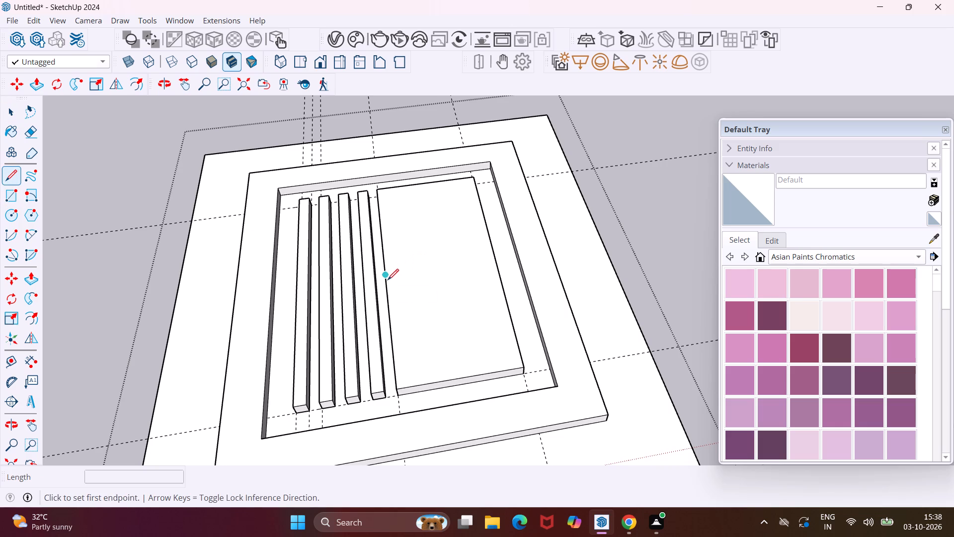
pyautogui.click(387, 276)
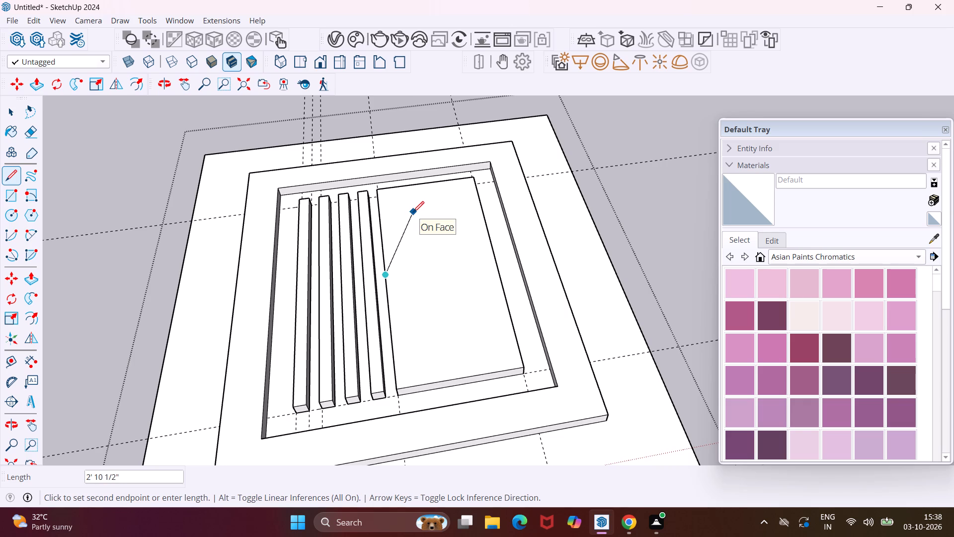
pyautogui.click(413, 210)
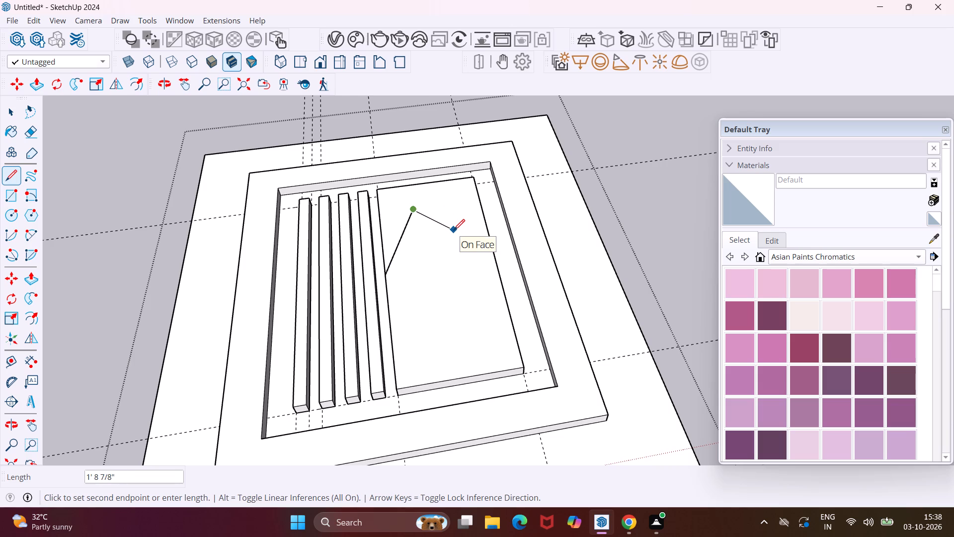
pyautogui.click(454, 230)
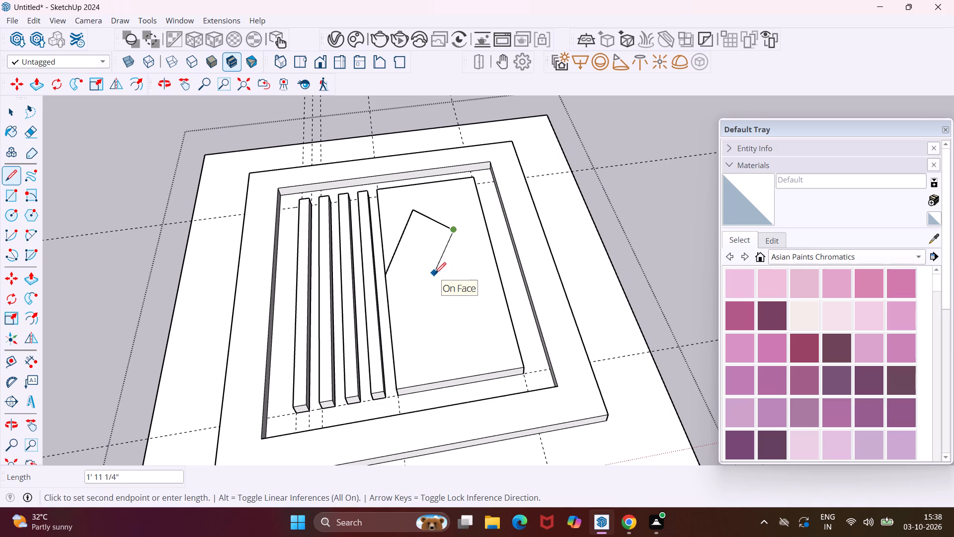
pyautogui.click(435, 273)
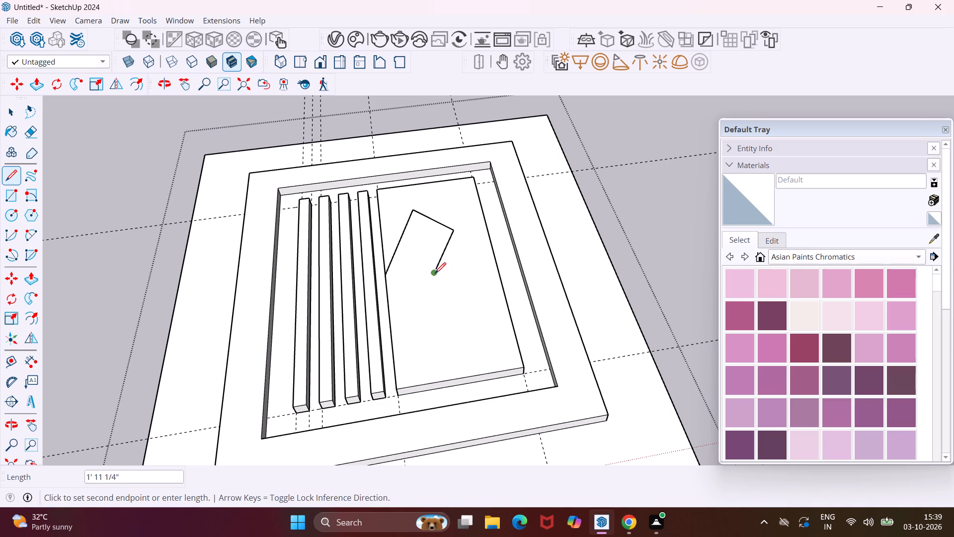
pyautogui.press('Escape')
pyautogui.press('space')
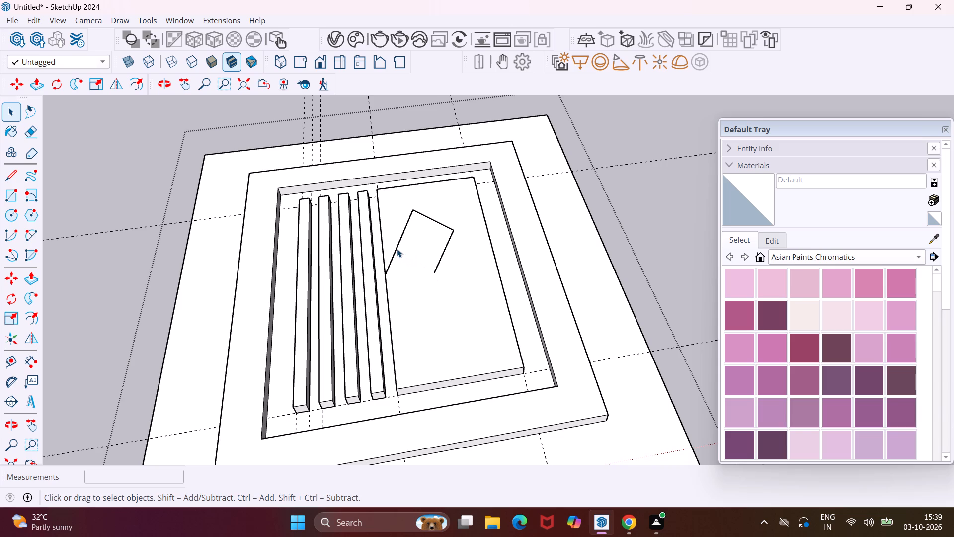
# Offset the three connected lines on the raised panel 4" inward.
pyautogui.click(396, 248)
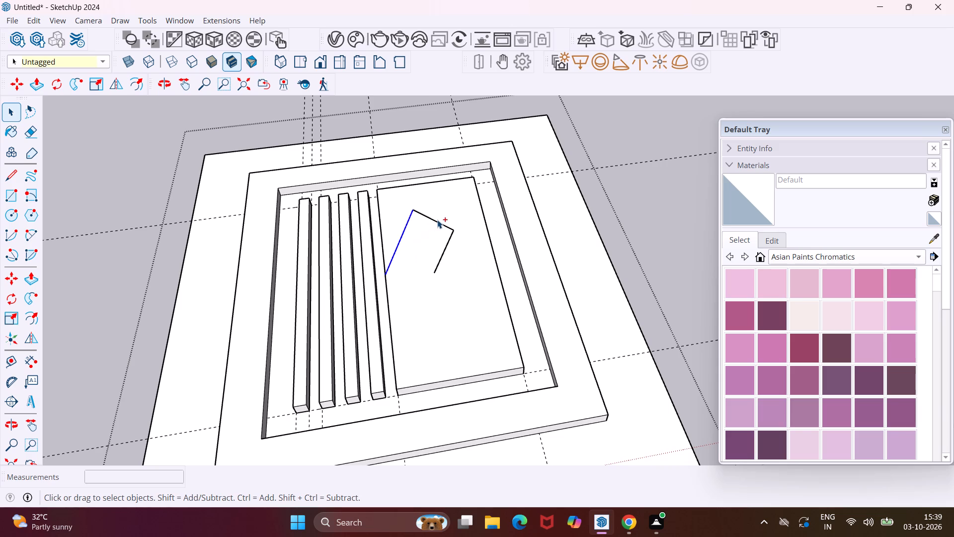
pyautogui.keyDown('ctrl'); pyautogui.click(438, 220); pyautogui.keyUp('ctrl')
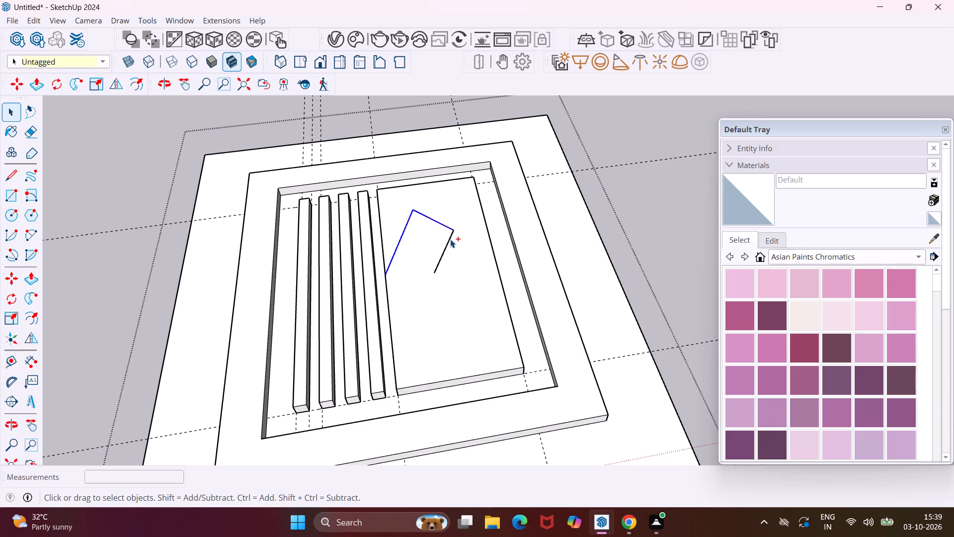
pyautogui.keyDown('ctrl'); pyautogui.click(450, 238); pyautogui.keyUp('ctrl')
pyautogui.click(38, 318)
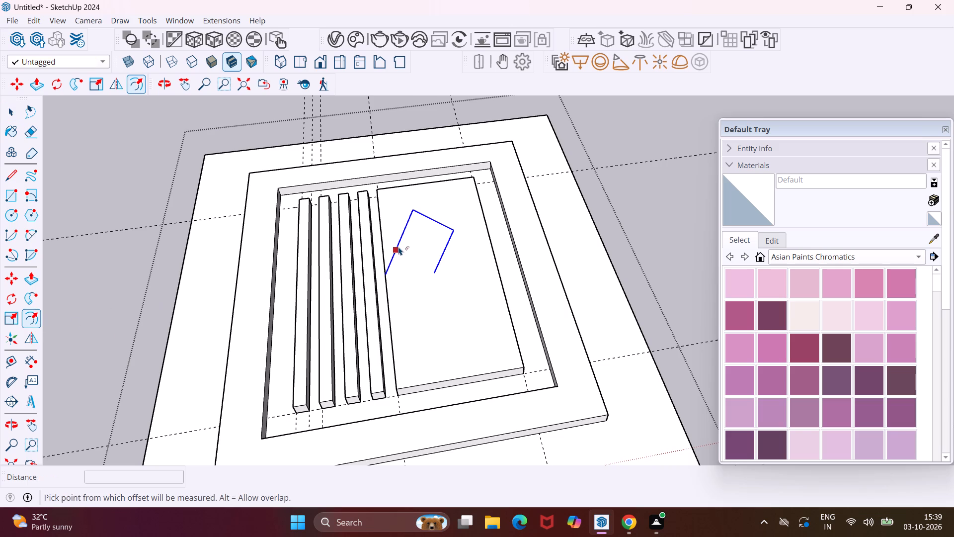
pyautogui.click(401, 245)
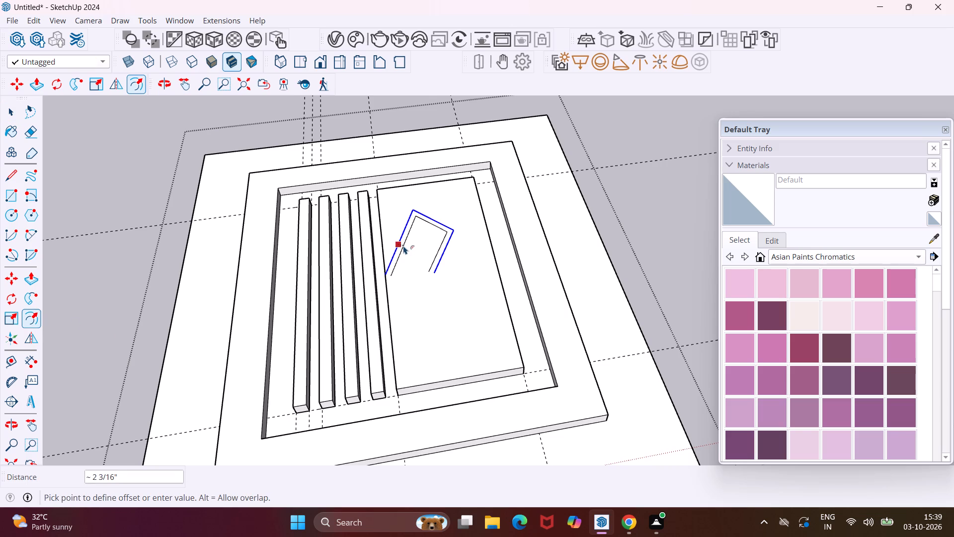
pyautogui.press('4')
pyautogui.hotkey('shift', '"')
pyautogui.press('Return')
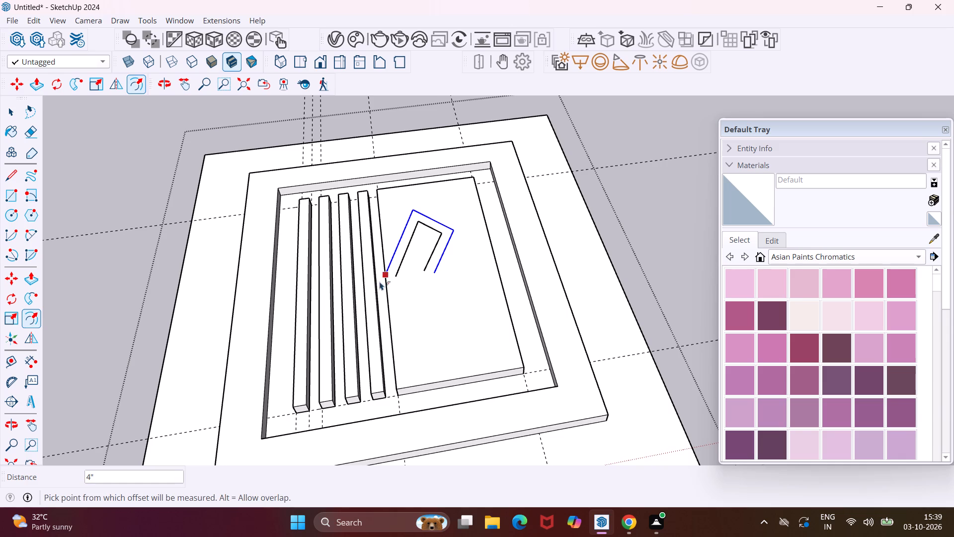
pyautogui.press('Escape')
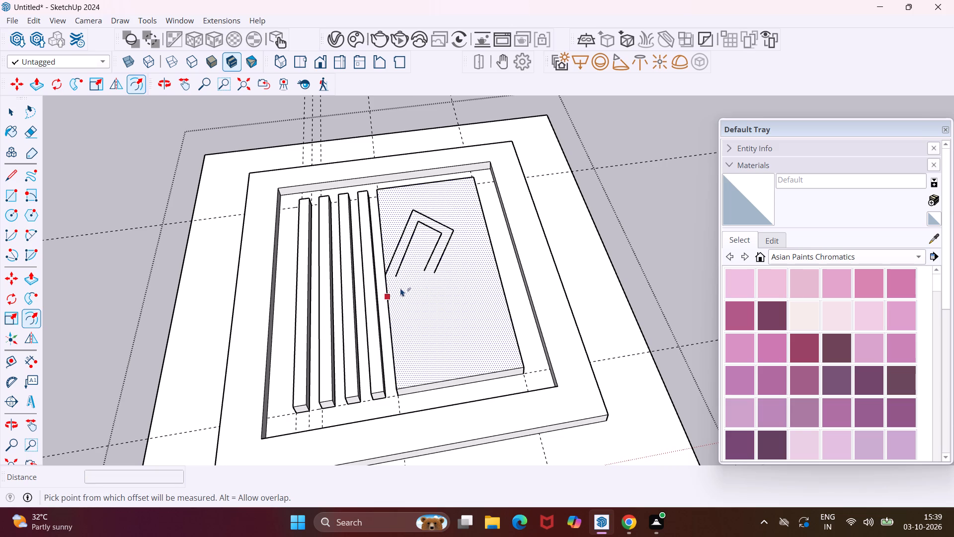
pyautogui.press('Escape')
pyautogui.press('space')
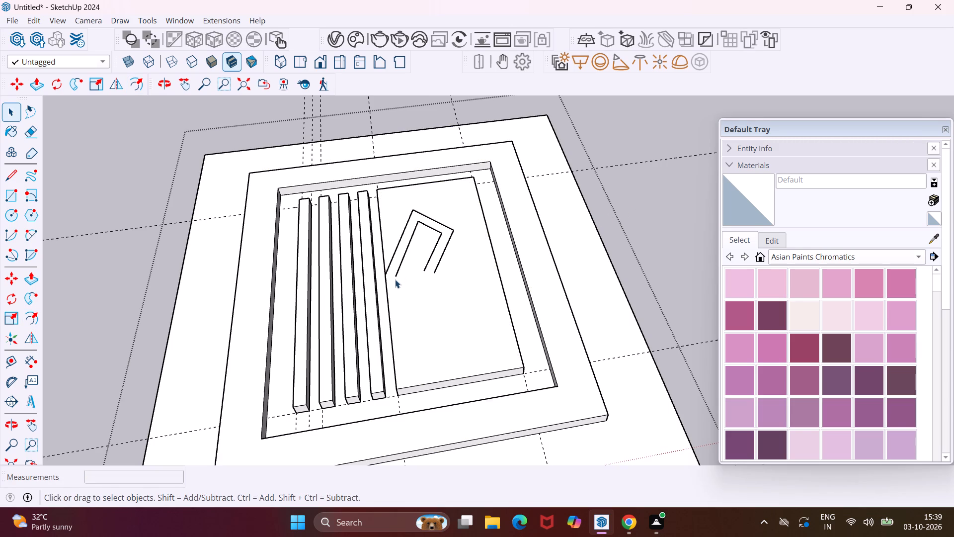
# Close the band outline with a line about 9 3/4" long extending its inner leg to the panel edge and a 4" line across its free end.
pyautogui.press('l')
pyautogui.scroll(8, 395, 279)
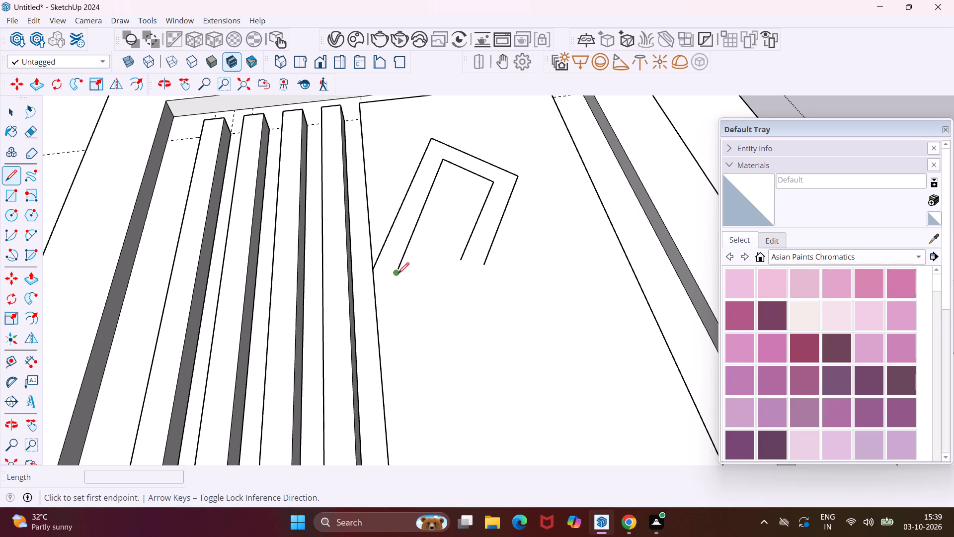
pyautogui.click(398, 273)
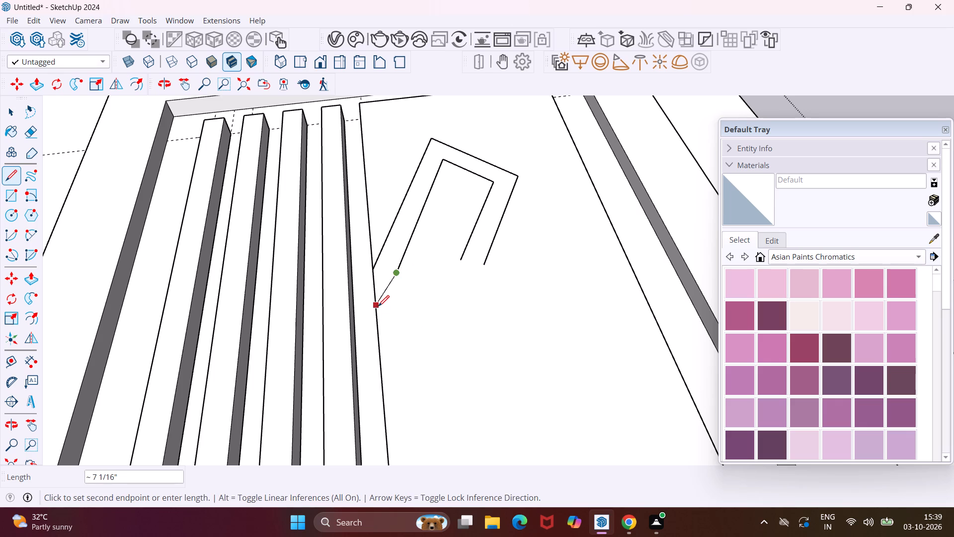
pyautogui.click(380, 317)
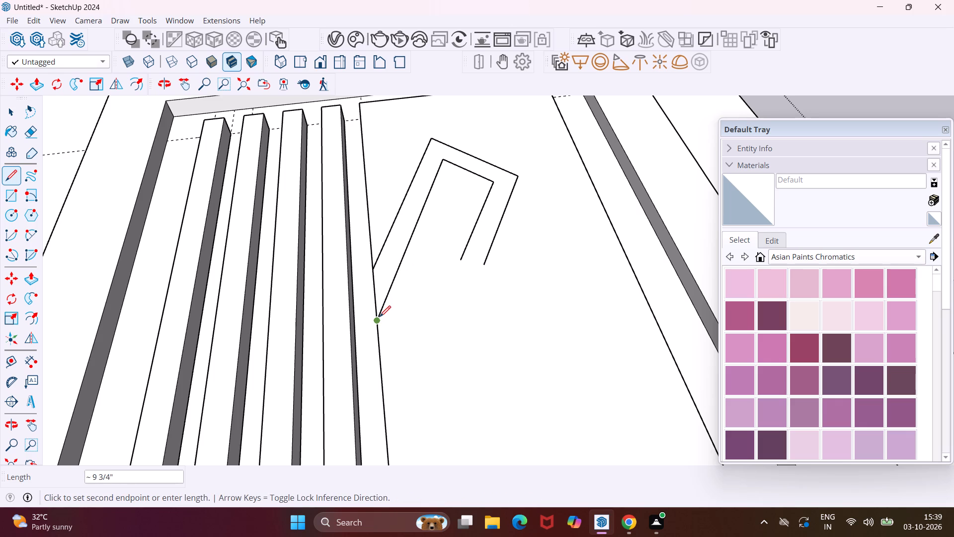
pyautogui.press('Escape')
pyautogui.press('space')
pyautogui.press('l')
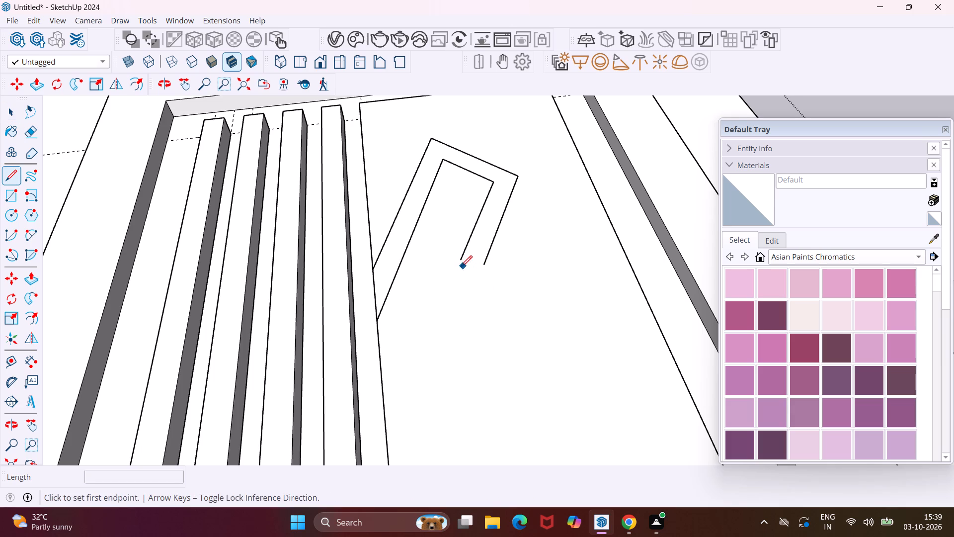
pyautogui.click(461, 260)
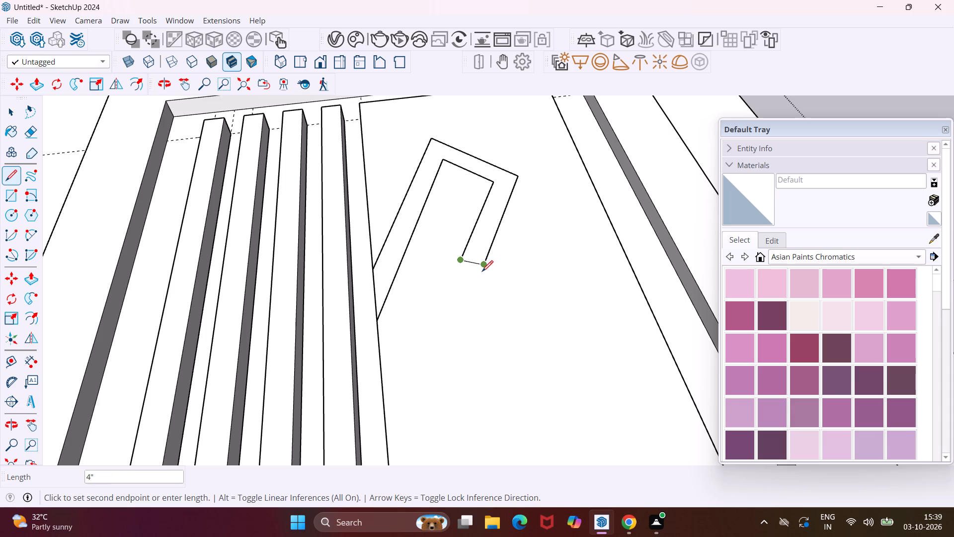
pyautogui.click(483, 267)
pyautogui.press('Escape')
pyautogui.press('space')
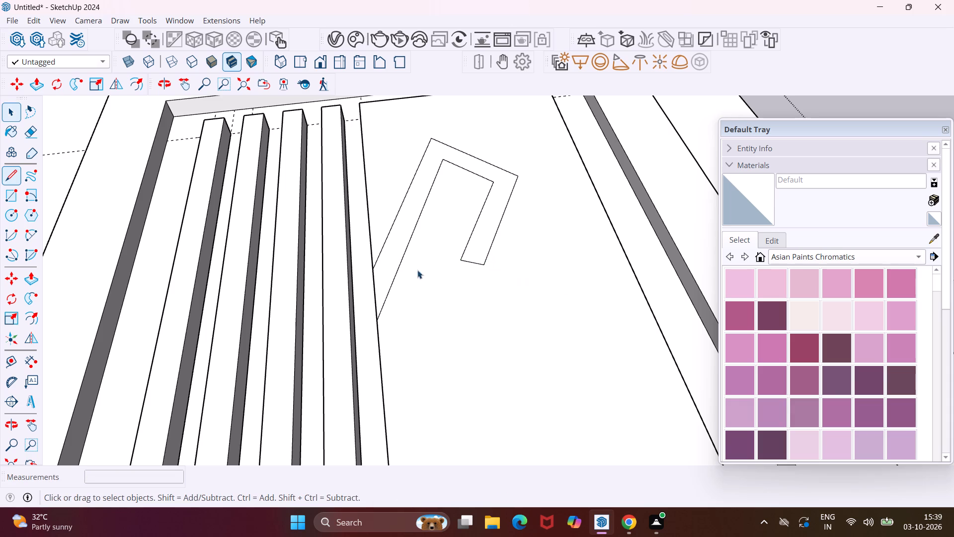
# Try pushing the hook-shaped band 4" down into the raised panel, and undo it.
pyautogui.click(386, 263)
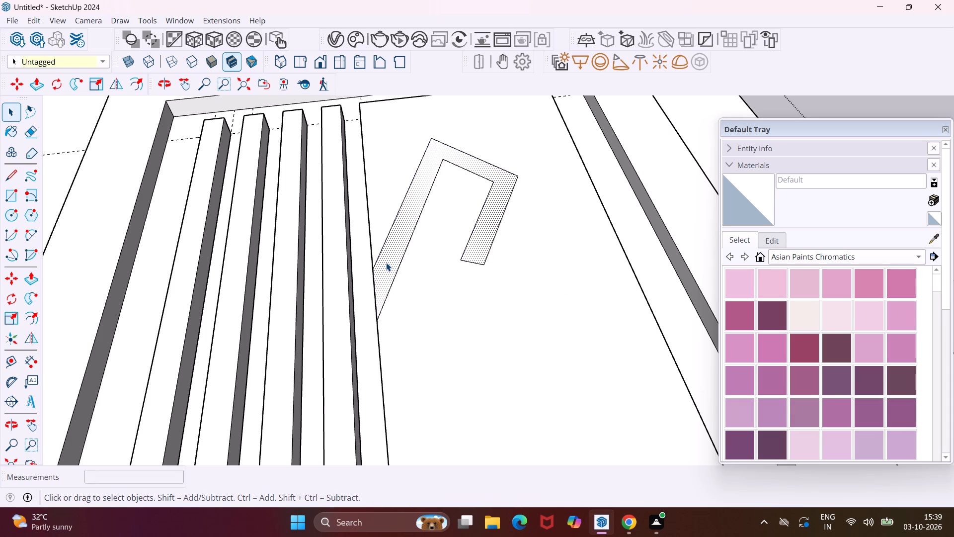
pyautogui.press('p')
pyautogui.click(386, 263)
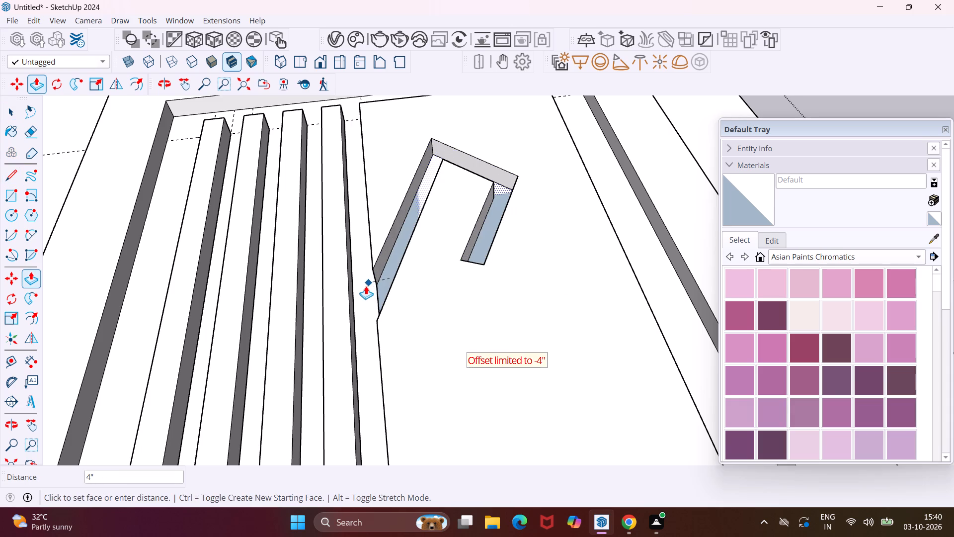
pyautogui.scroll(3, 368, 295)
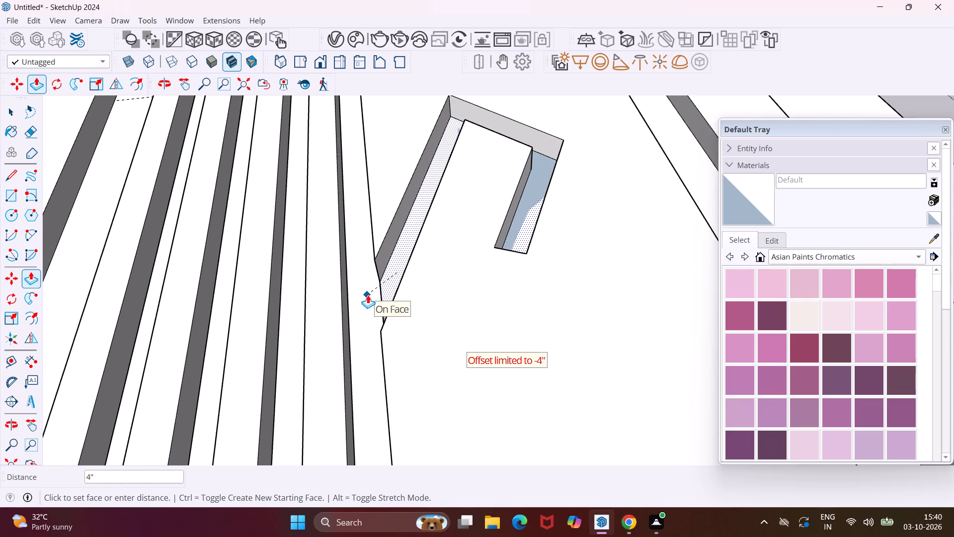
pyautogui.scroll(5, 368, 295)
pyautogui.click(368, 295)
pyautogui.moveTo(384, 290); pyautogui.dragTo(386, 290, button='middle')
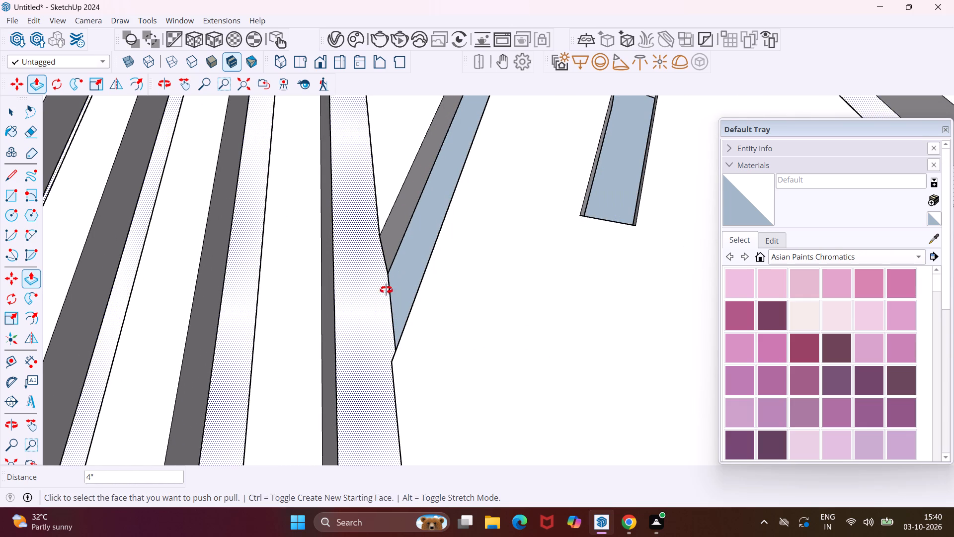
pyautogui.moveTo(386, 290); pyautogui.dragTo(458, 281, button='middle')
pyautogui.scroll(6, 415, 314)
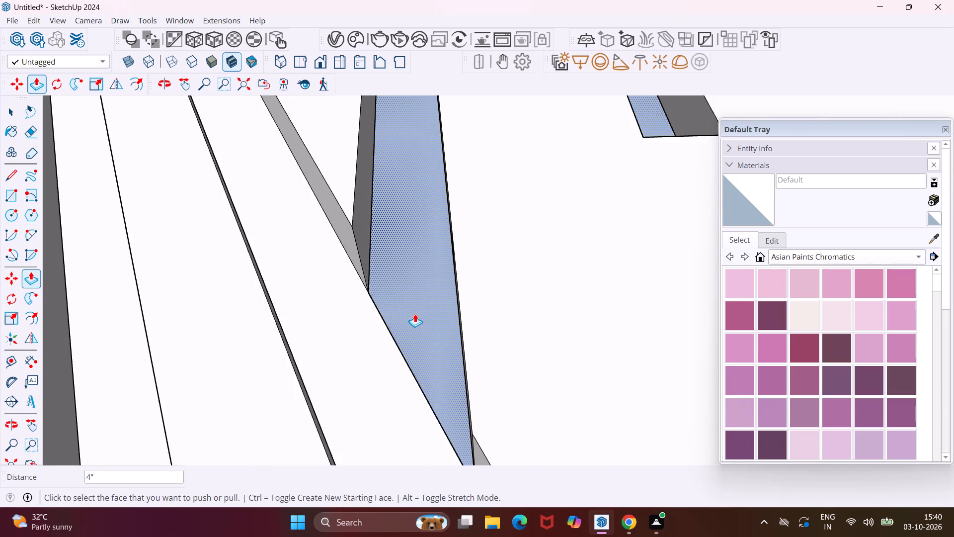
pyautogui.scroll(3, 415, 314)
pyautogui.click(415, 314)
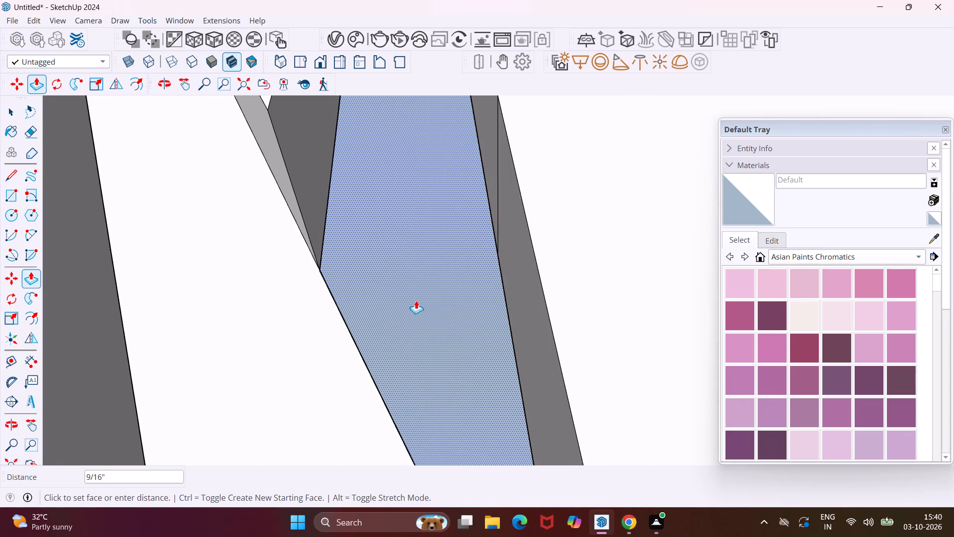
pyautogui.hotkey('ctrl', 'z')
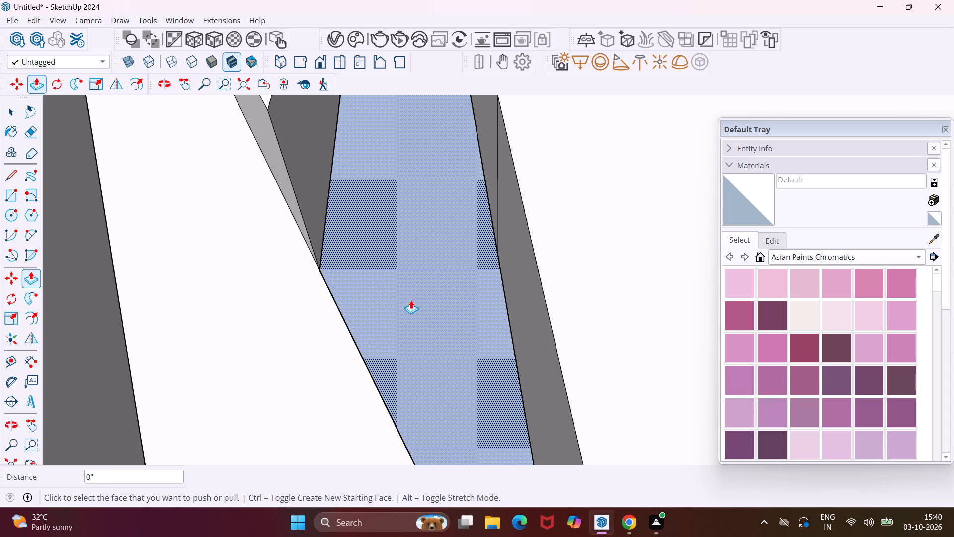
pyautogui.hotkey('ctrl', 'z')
# Push the hook-shaped band 3" down into the raised panel as a groove.
pyautogui.click(416, 289)
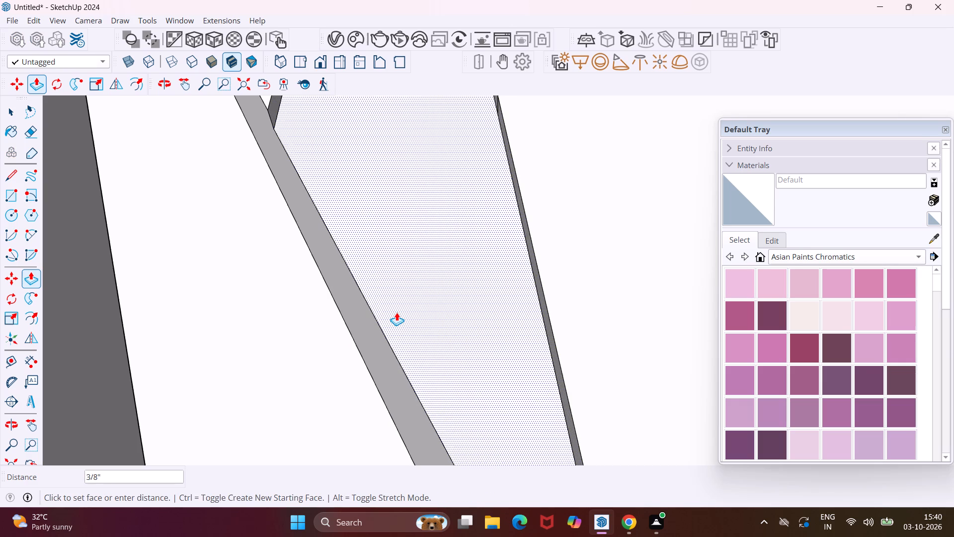
pyautogui.press('3')
pyautogui.hotkey('shift', '"')
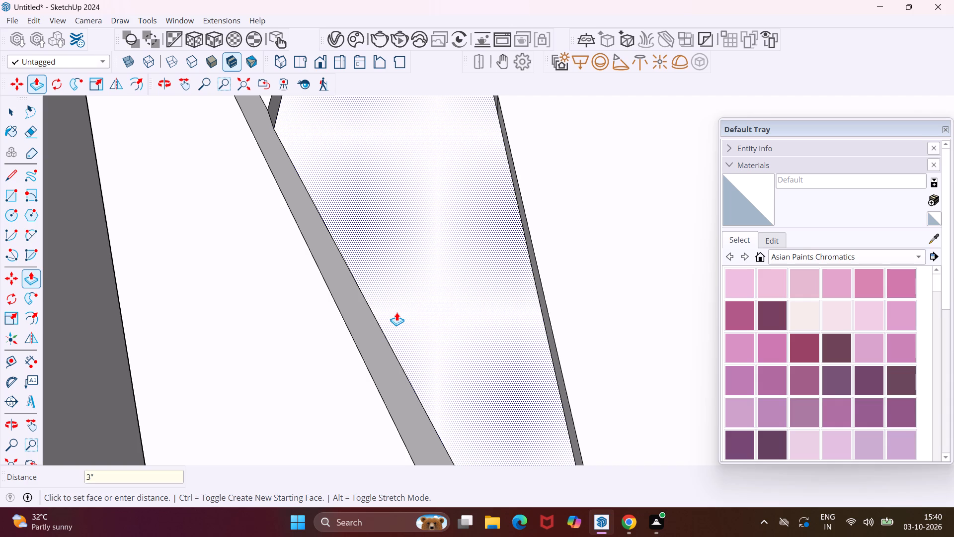
pyautogui.press('Return')
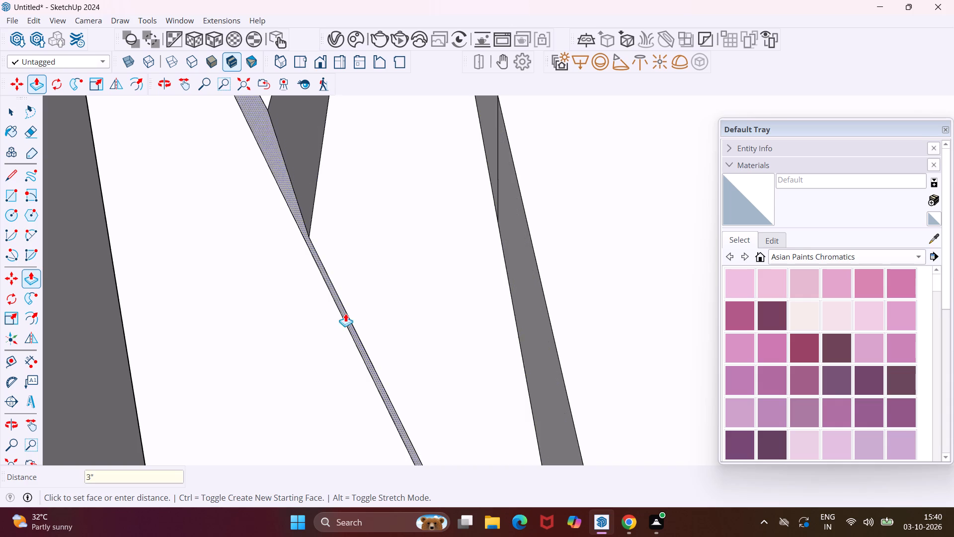
pyautogui.scroll(-17, 277, 318)
pyautogui.scroll(-5, 247, 312)
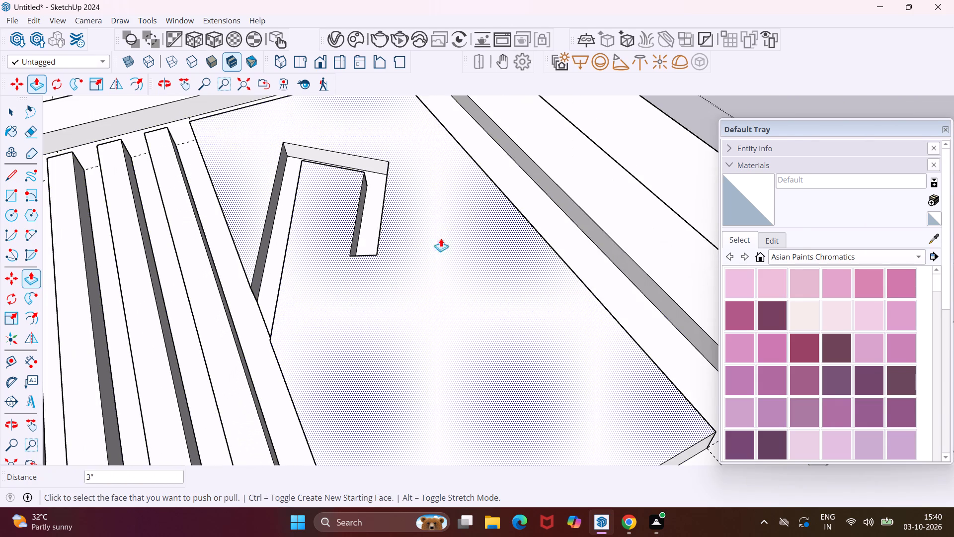
pyautogui.moveTo(471, 204); pyautogui.dragTo(398, 261, button='middle')
pyautogui.press('Escape')
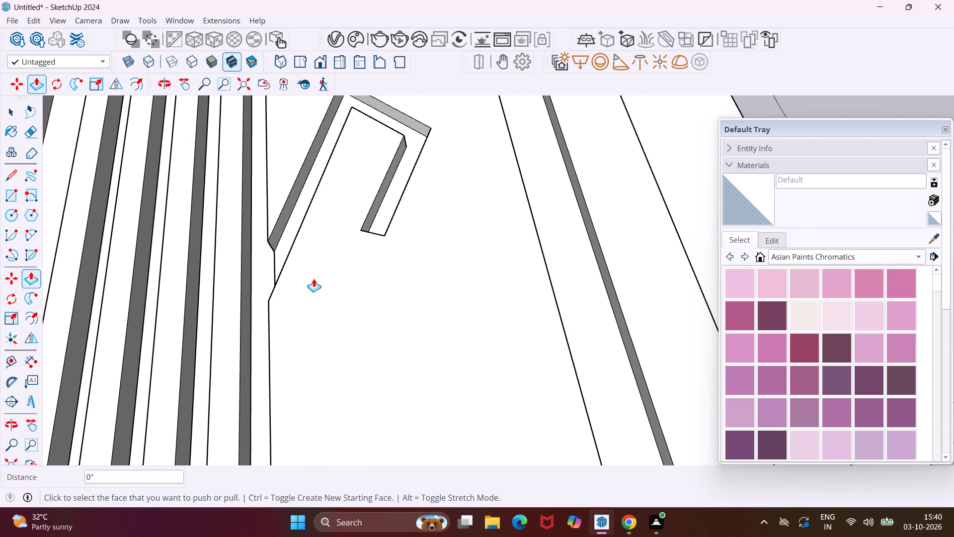
pyautogui.press('space')
# Examine the grooved panel and the bars in the ceiling recess from several angles.
pyautogui.scroll(5, 279, 265)
pyautogui.moveTo(279, 265); pyautogui.dragTo(325, 268, button='middle')
pyautogui.scroll(-15, 291, 268)
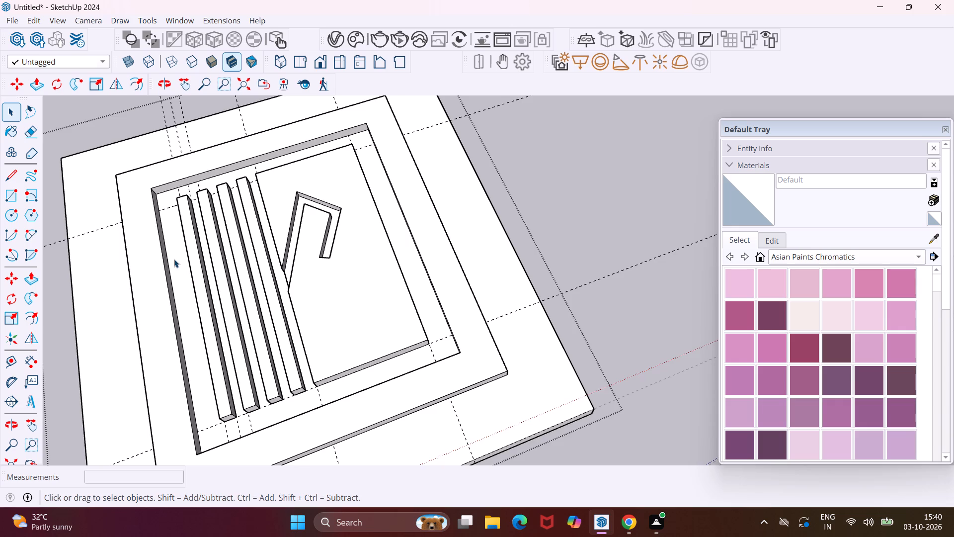
pyautogui.scroll(11, 174, 259)
pyautogui.moveTo(173, 257); pyautogui.dragTo(113, 238, button='middle')
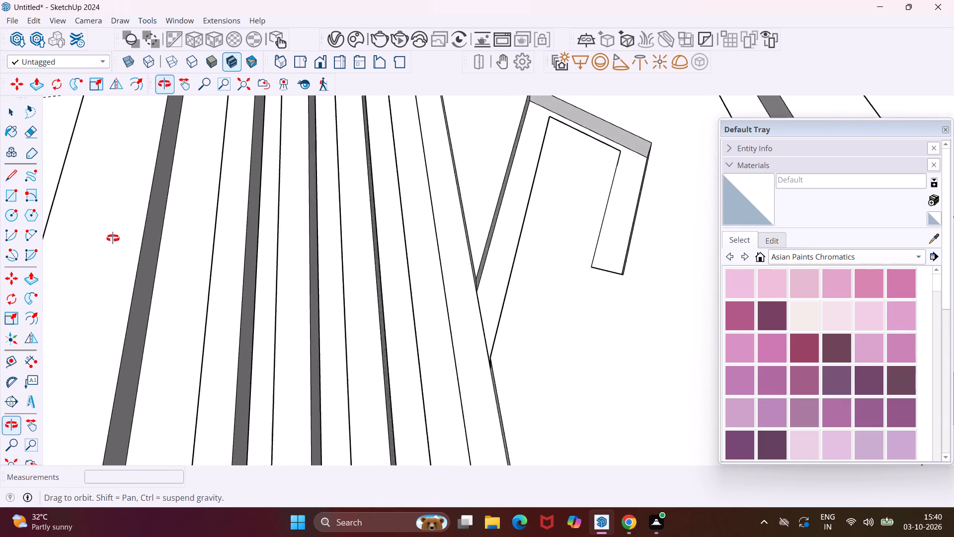
pyautogui.moveTo(113, 238); pyautogui.dragTo(92, 231, button='middle')
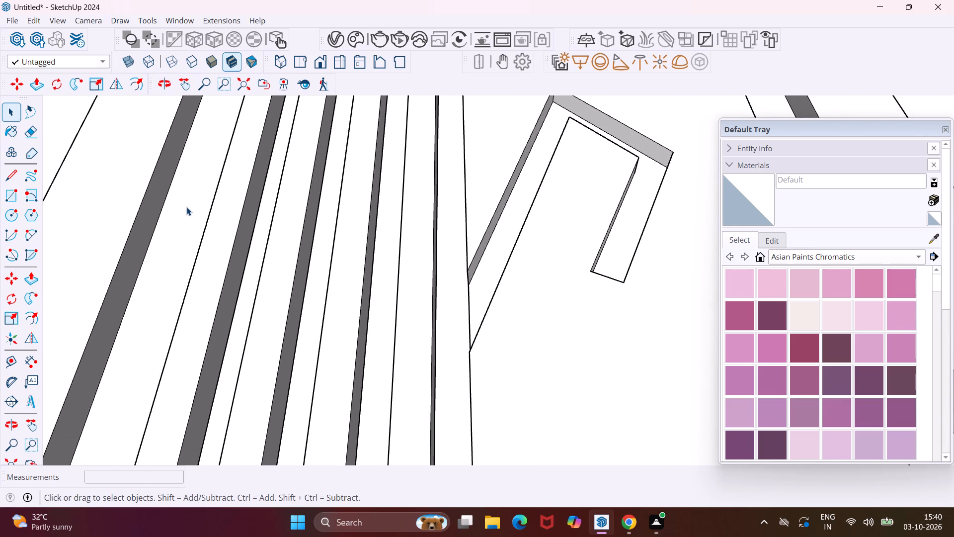
pyautogui.scroll(-11, 186, 207)
pyautogui.moveTo(96, 238); pyautogui.dragTo(162, 240, button='middle')
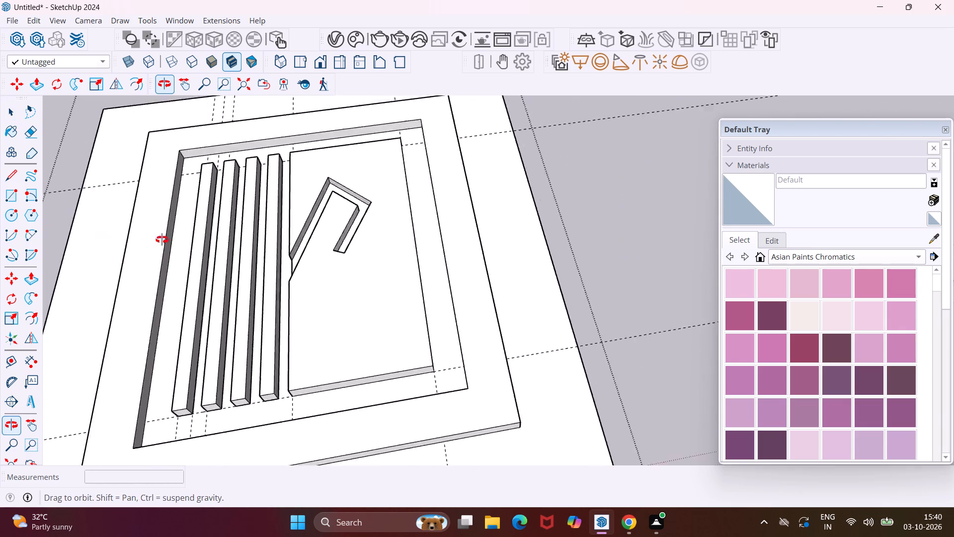
pyautogui.moveTo(162, 240); pyautogui.dragTo(281, 164, button='middle')
# Copy the four outer top edges of the dropped ceiling frame 2" down onto its side faces.
pyautogui.scroll(-2, 203, 243)
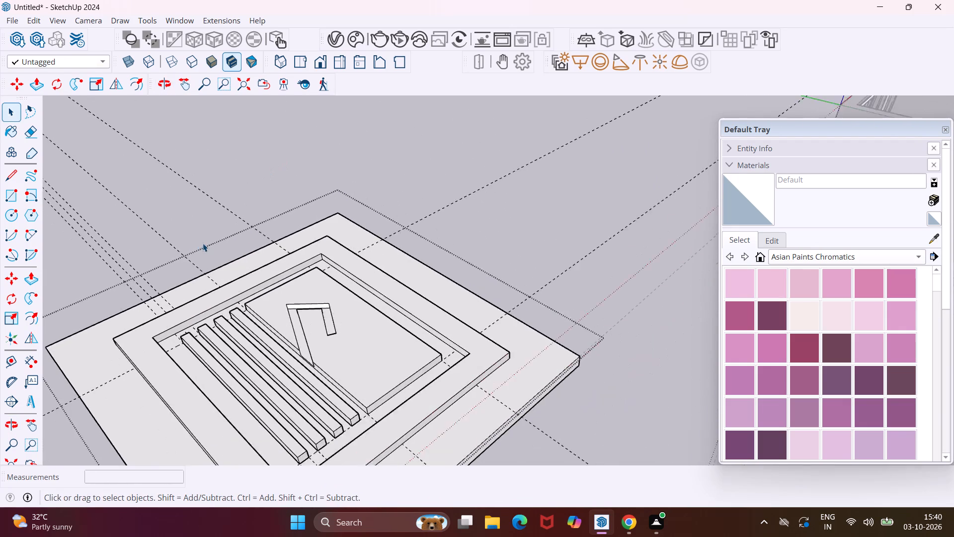
pyautogui.scroll(-7, 203, 243)
pyautogui.scroll(5, 300, 386)
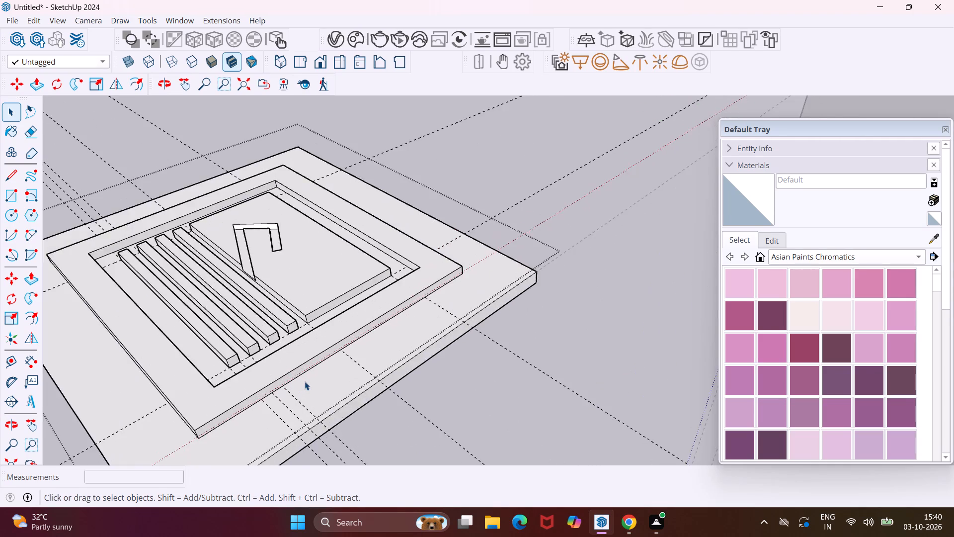
pyautogui.scroll(7, 305, 381)
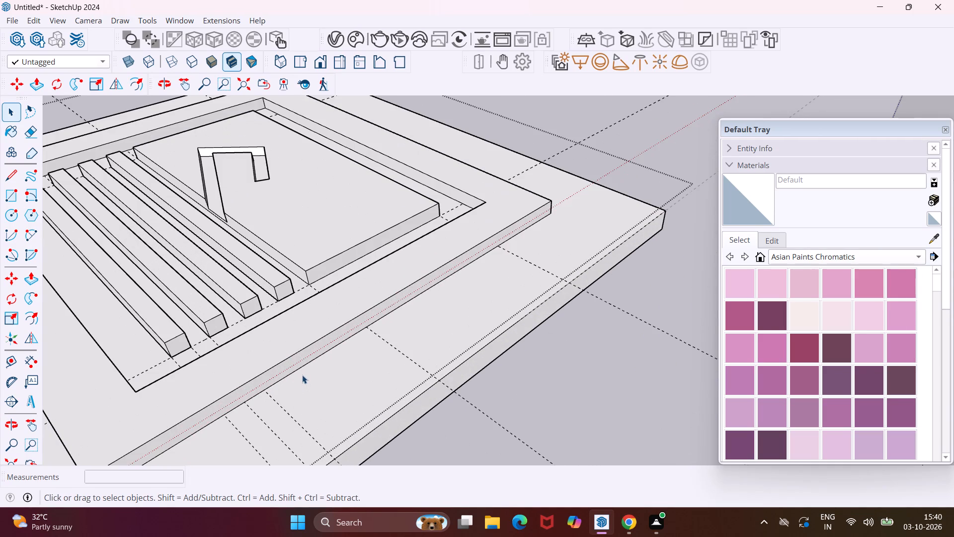
pyautogui.keyDown('ctrl'); pyautogui.click(304, 347); pyautogui.keyUp('ctrl')
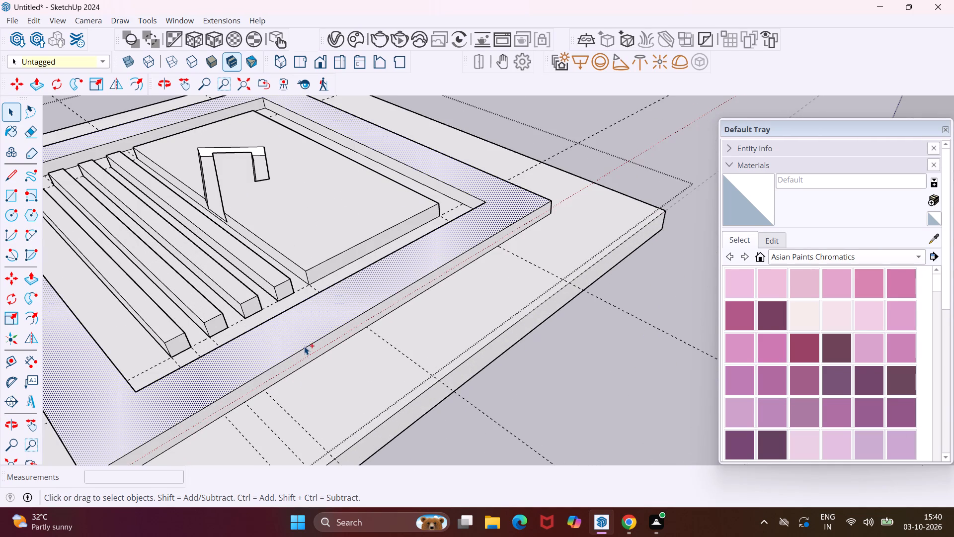
pyautogui.click(305, 347)
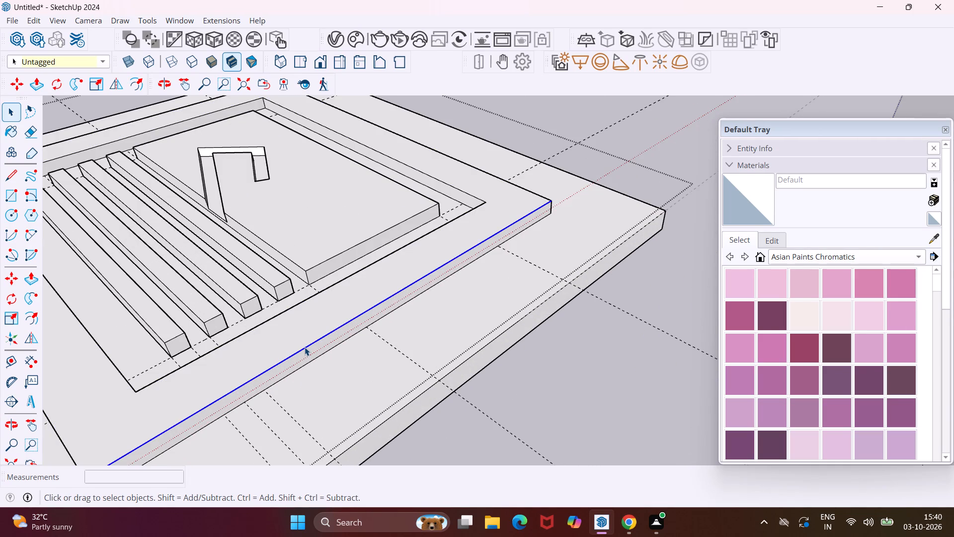
pyautogui.scroll(-7, 305, 347)
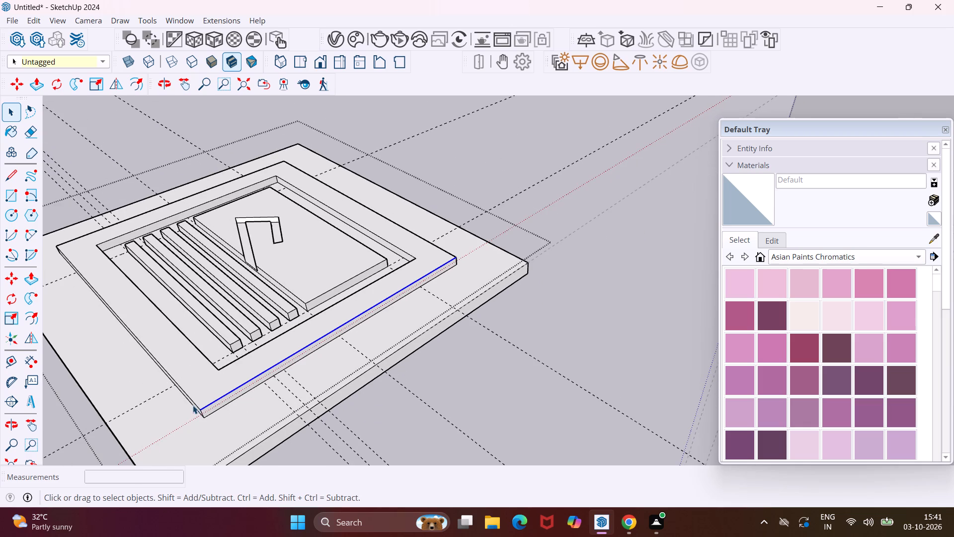
pyautogui.scroll(16, 191, 406)
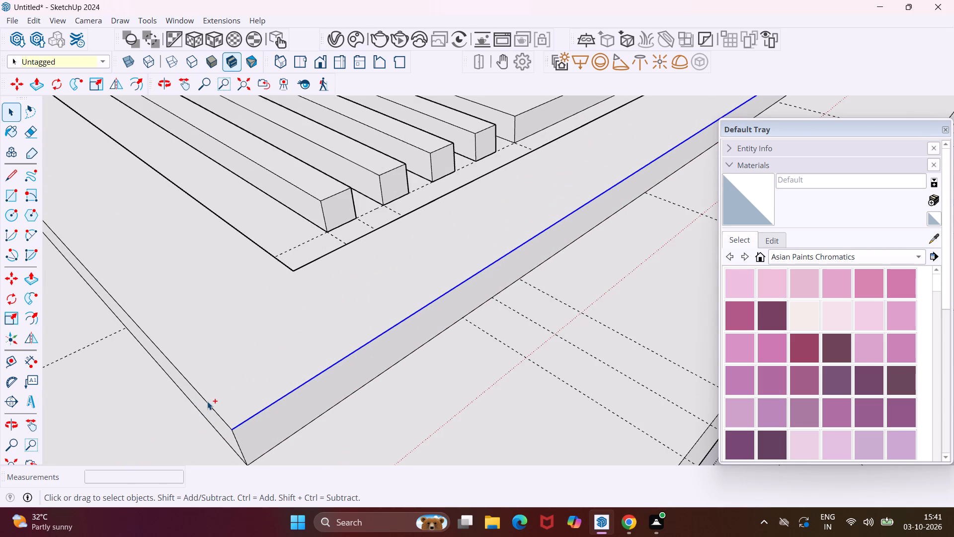
pyautogui.keyDown('ctrl'); pyautogui.click(207, 401); pyautogui.keyUp('ctrl')
pyautogui.scroll(-12, 206, 400)
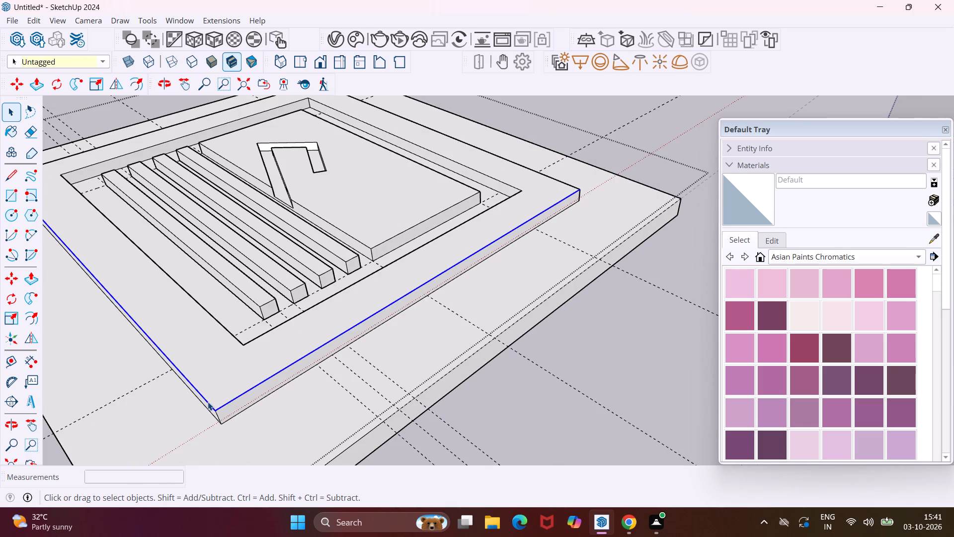
pyautogui.scroll(10, 102, 140)
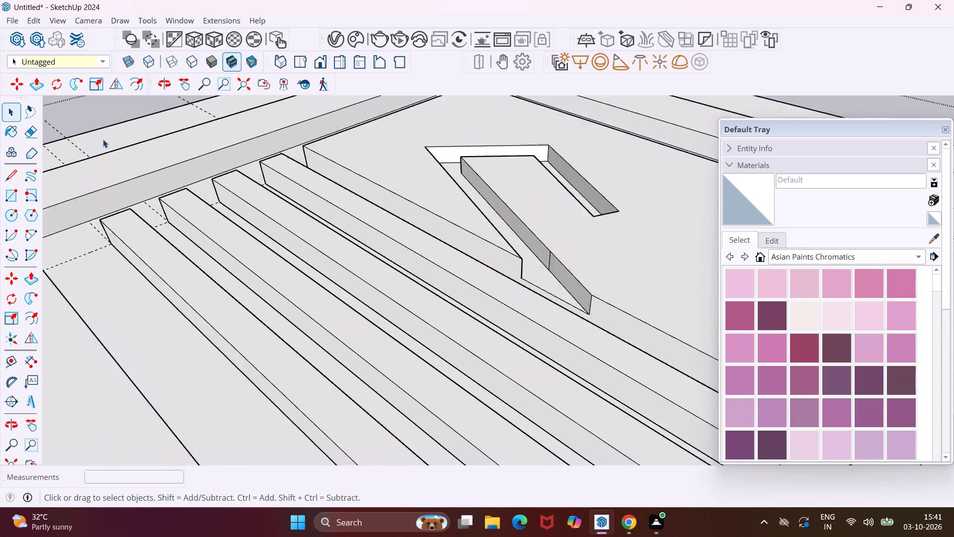
pyautogui.scroll(9, 103, 139)
pyautogui.keyDown('ctrl'); pyautogui.click(147, 171); pyautogui.keyUp('ctrl')
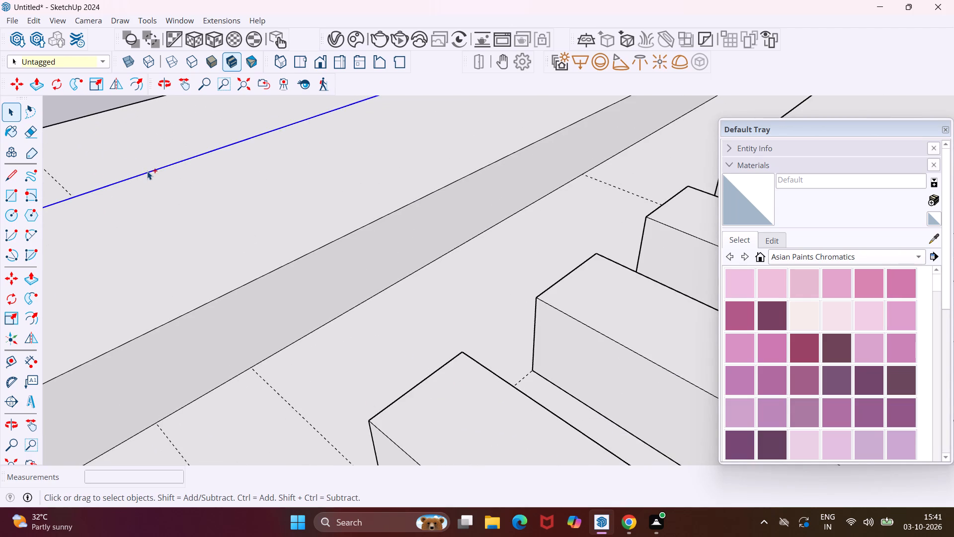
pyautogui.scroll(-17, 139, 169)
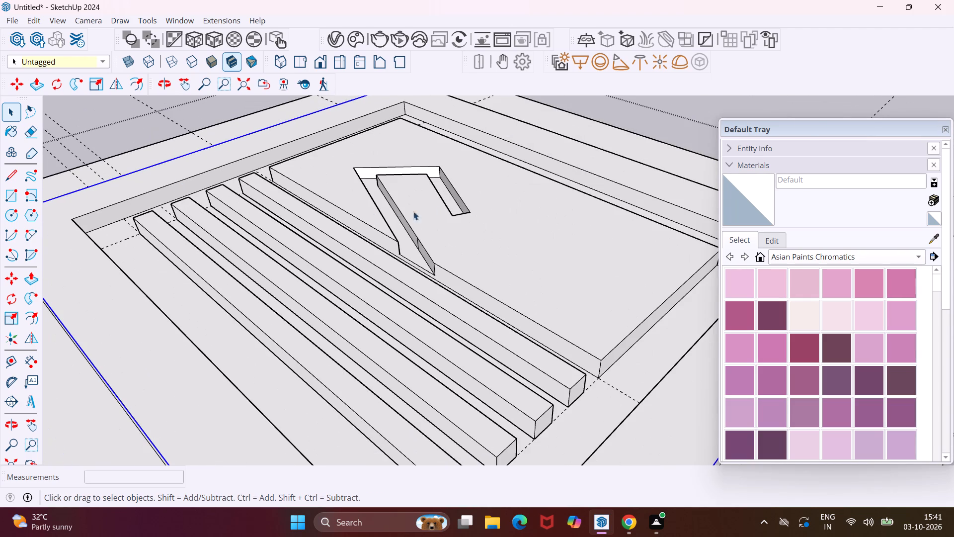
pyautogui.scroll(15, 560, 135)
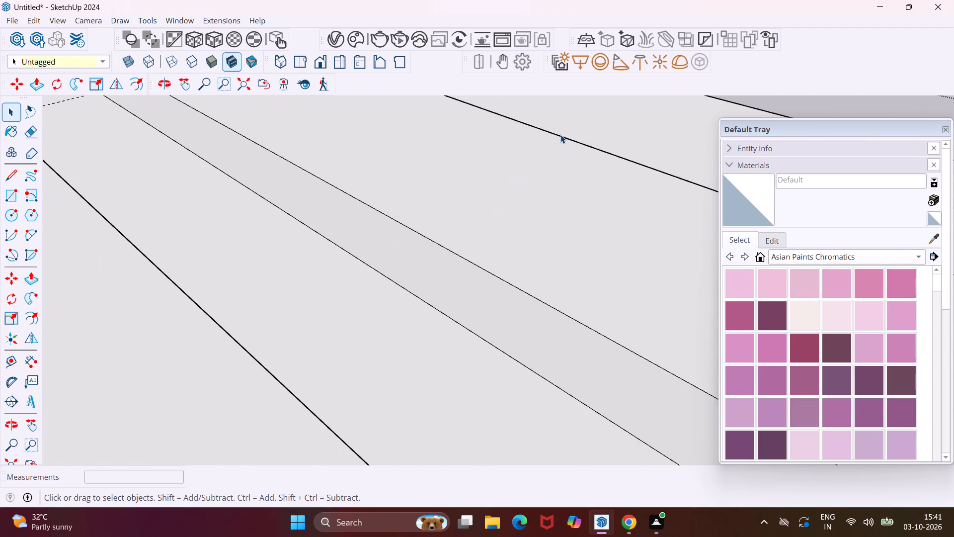
pyautogui.keyDown('ctrl'); pyautogui.click(560, 135); pyautogui.keyUp('ctrl')
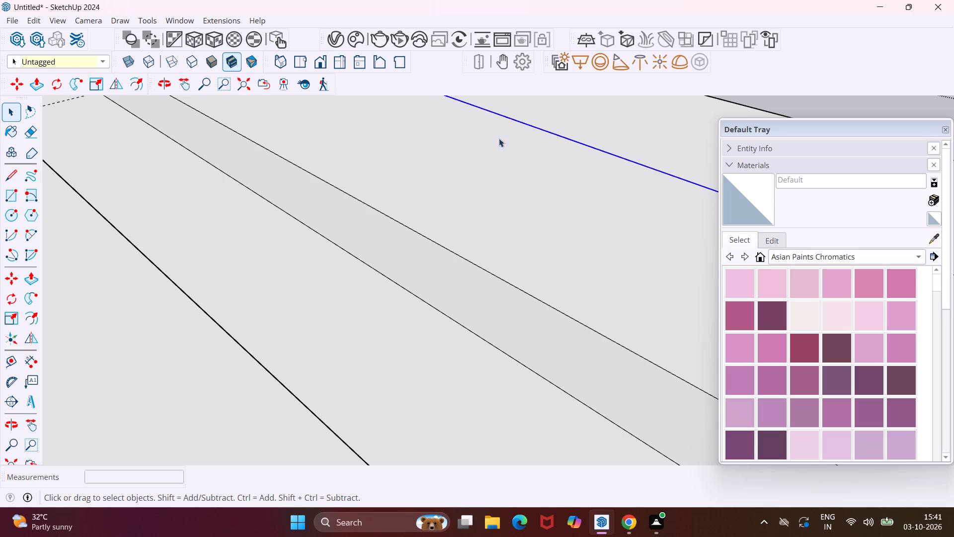
pyautogui.scroll(-20, 460, 151)
pyautogui.scroll(-5, 460, 151)
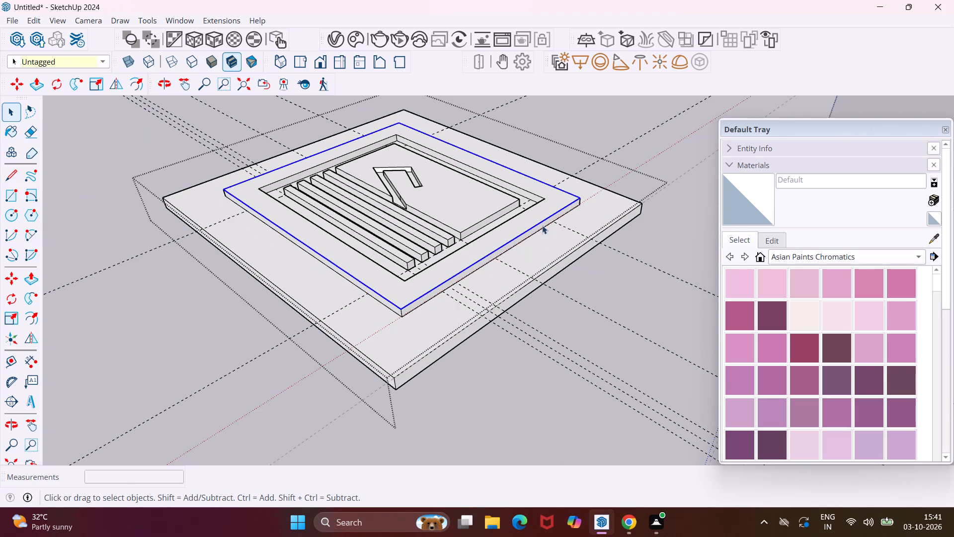
pyautogui.scroll(14, 384, 324)
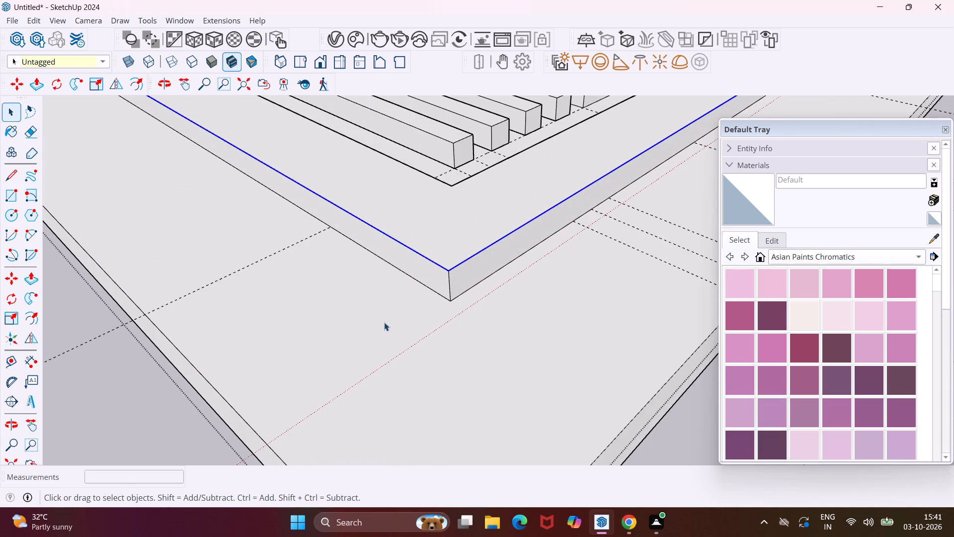
pyautogui.press('m')
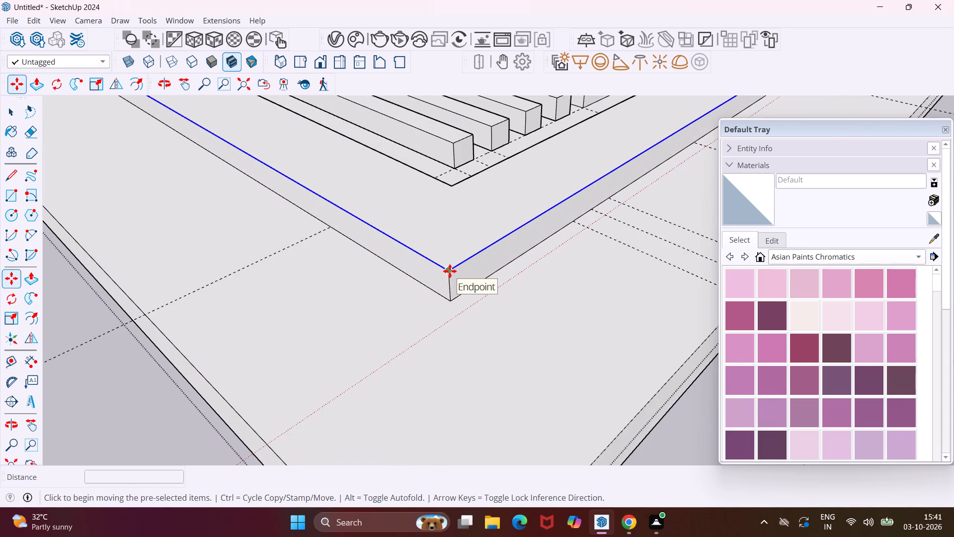
pyautogui.click(450, 271)
pyautogui.scroll(5, 448, 286)
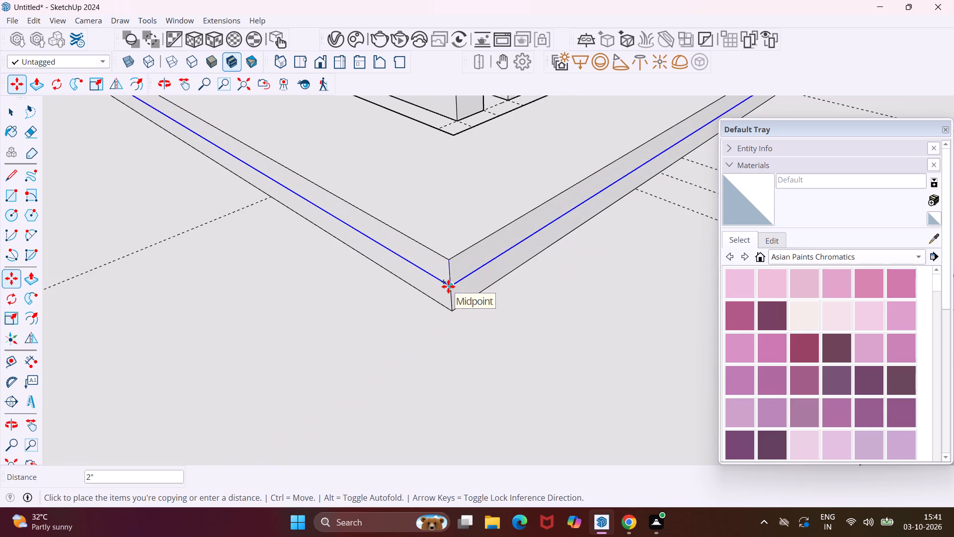
pyautogui.write('2"')
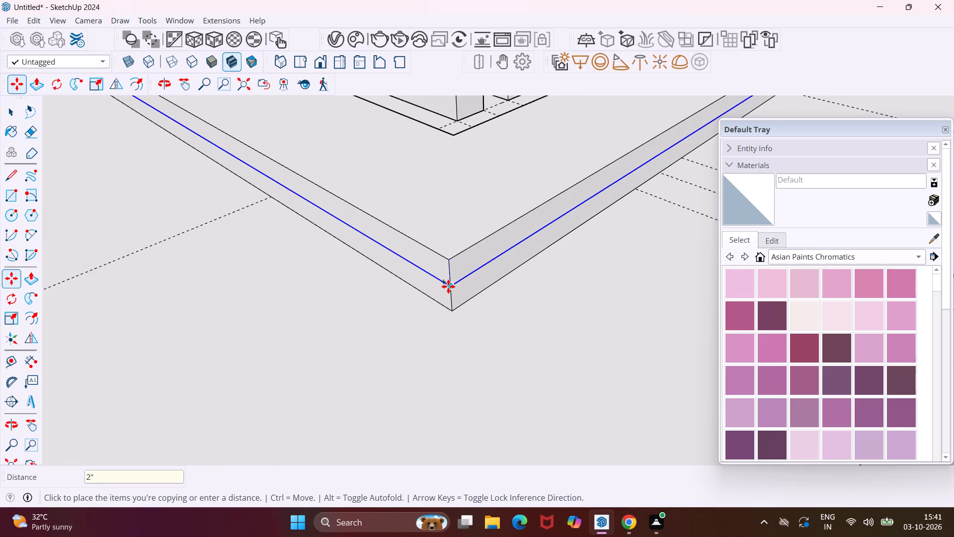
pyautogui.press('Return')
pyautogui.press('Escape')
pyautogui.press('space')
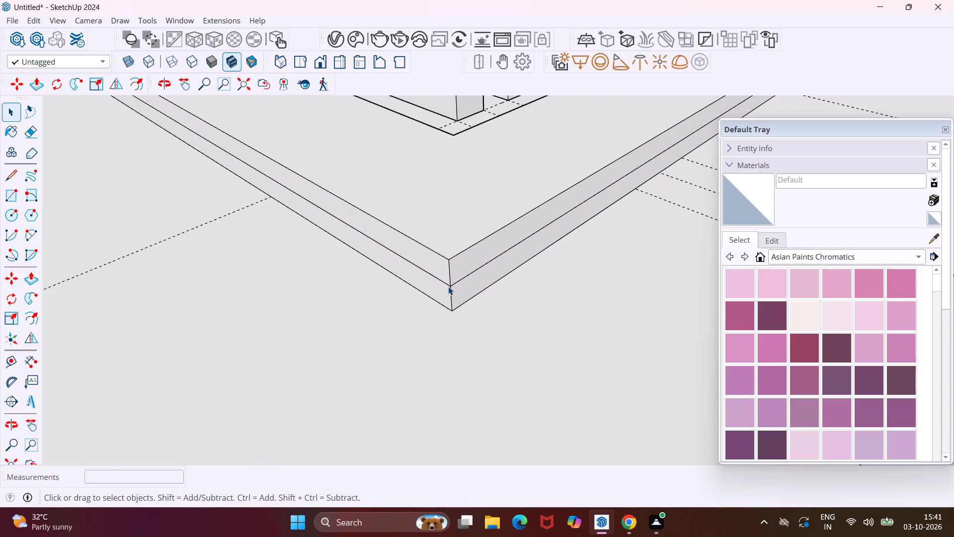
# Copy the four top edges of the ceiling recess opening 2" down onto the recess's inner side faces.
pyautogui.scroll(-7, 428, 270)
pyautogui.moveTo(477, 147); pyautogui.dragTo(445, 175, button='middle')
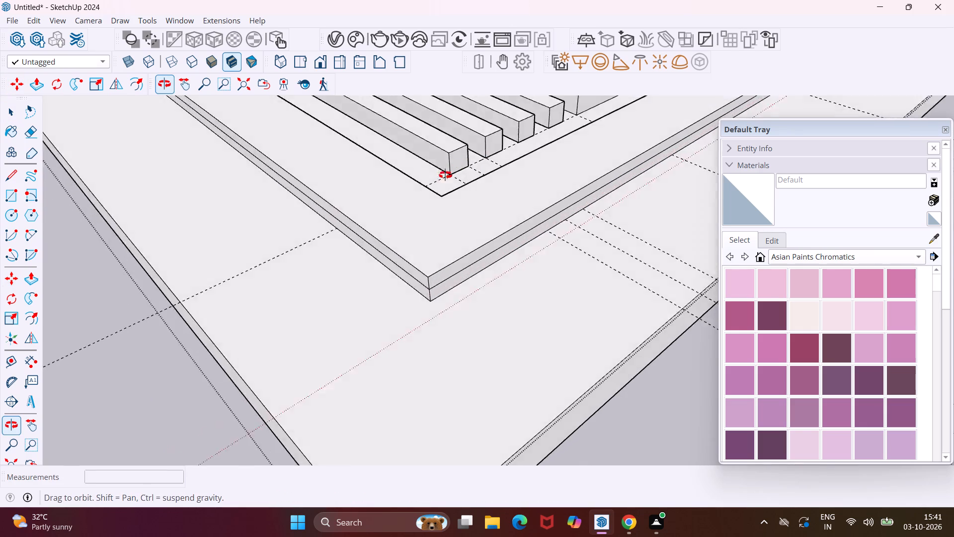
pyautogui.moveTo(445, 175); pyautogui.dragTo(212, 209, button='middle')
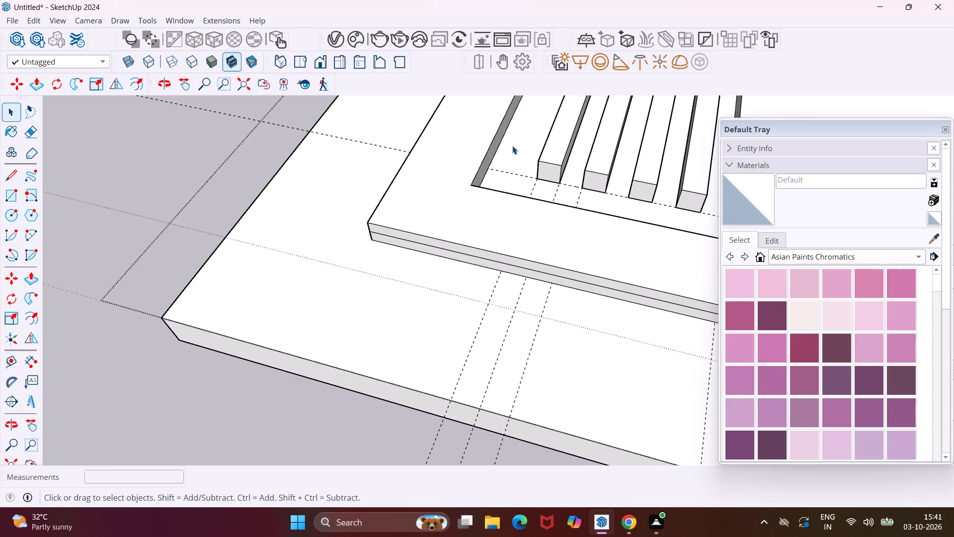
pyautogui.scroll(7, 512, 146)
pyautogui.moveTo(512, 145); pyautogui.dragTo(297, 171, button='middle')
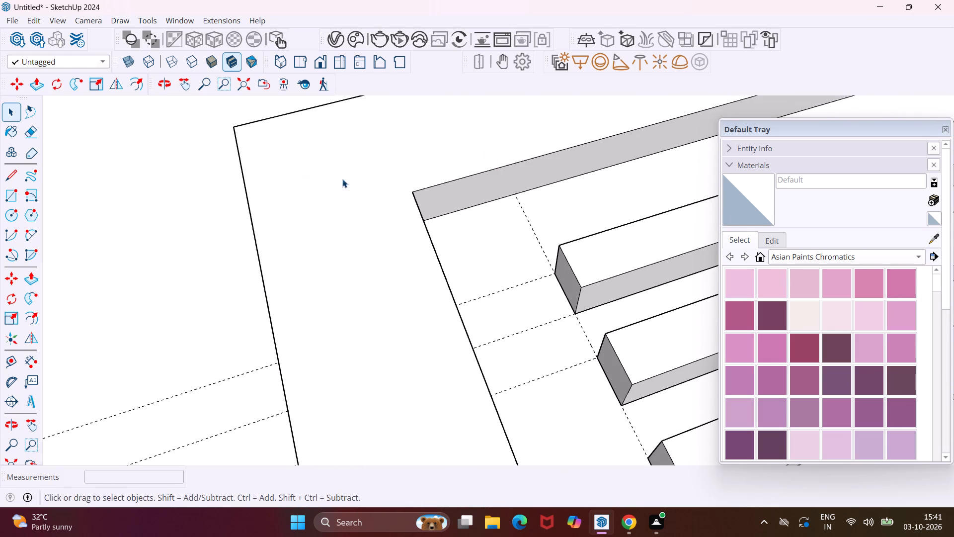
pyautogui.click(479, 172)
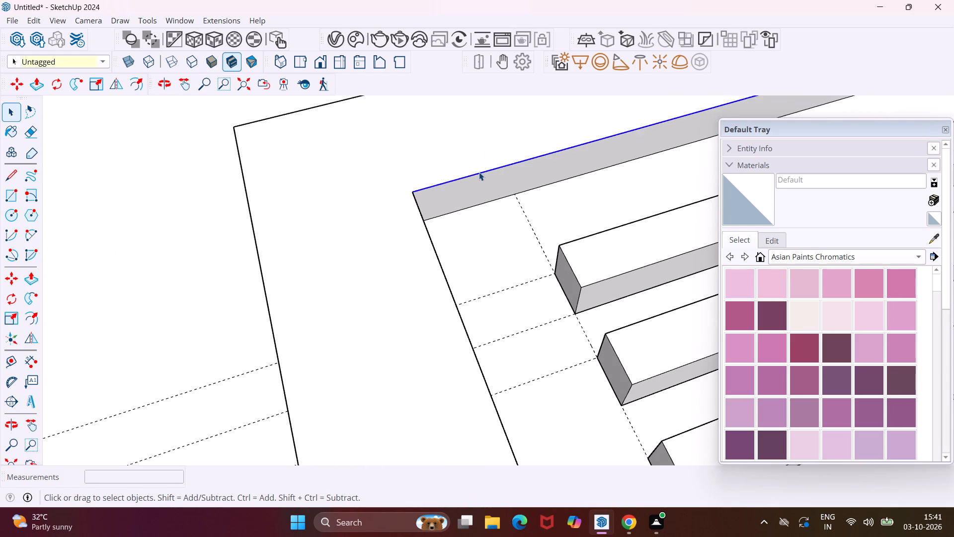
pyautogui.keyDown('ctrl'); pyautogui.click(430, 240); pyautogui.keyUp('ctrl')
pyautogui.scroll(-19, 382, 203)
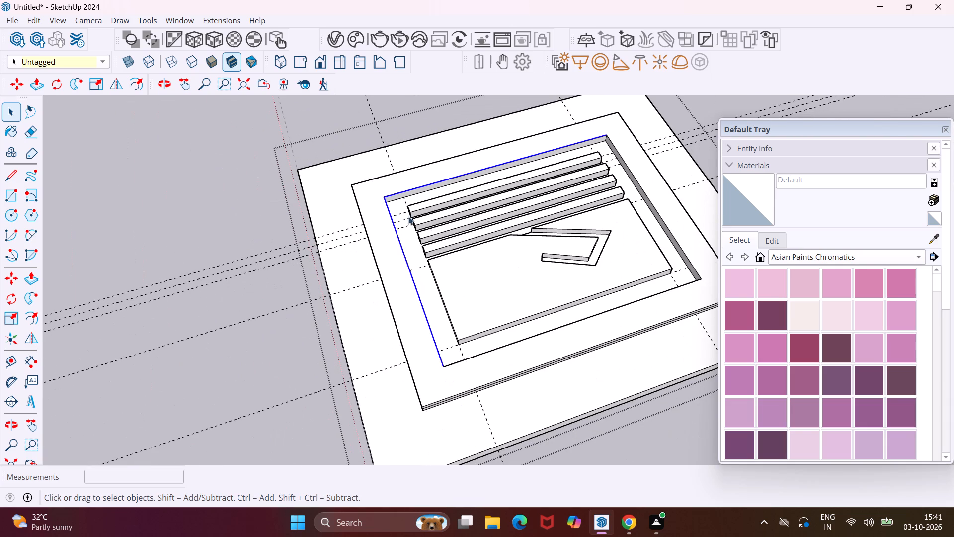
pyautogui.scroll(6, 691, 264)
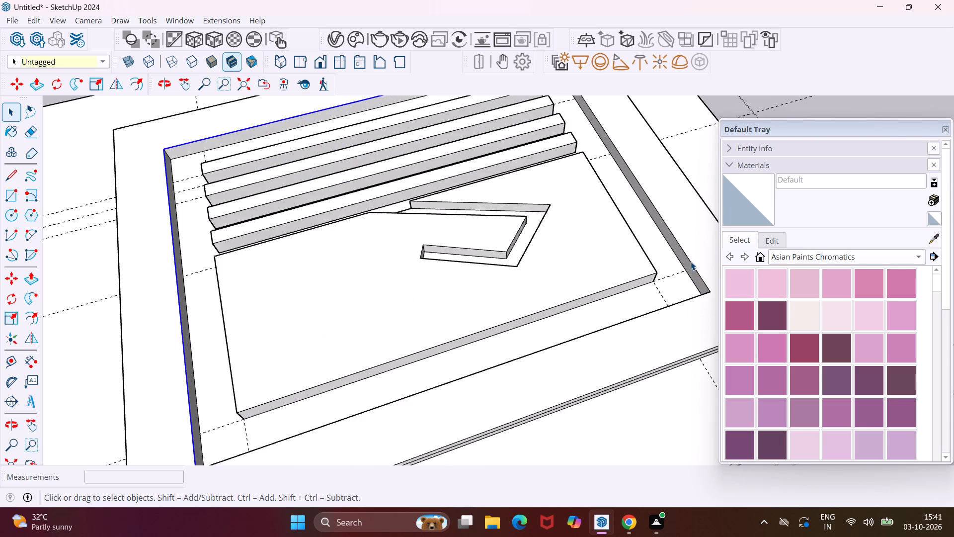
pyautogui.scroll(4, 691, 262)
pyautogui.keyDown('ctrl'); pyautogui.click(690, 260); pyautogui.keyUp('ctrl')
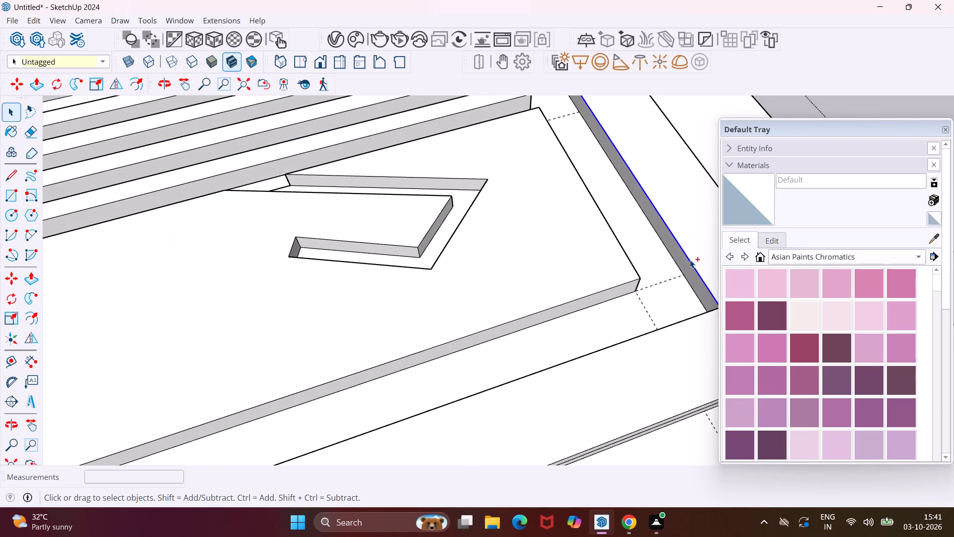
pyautogui.scroll(-6, 635, 265)
pyautogui.scroll(8, 632, 309)
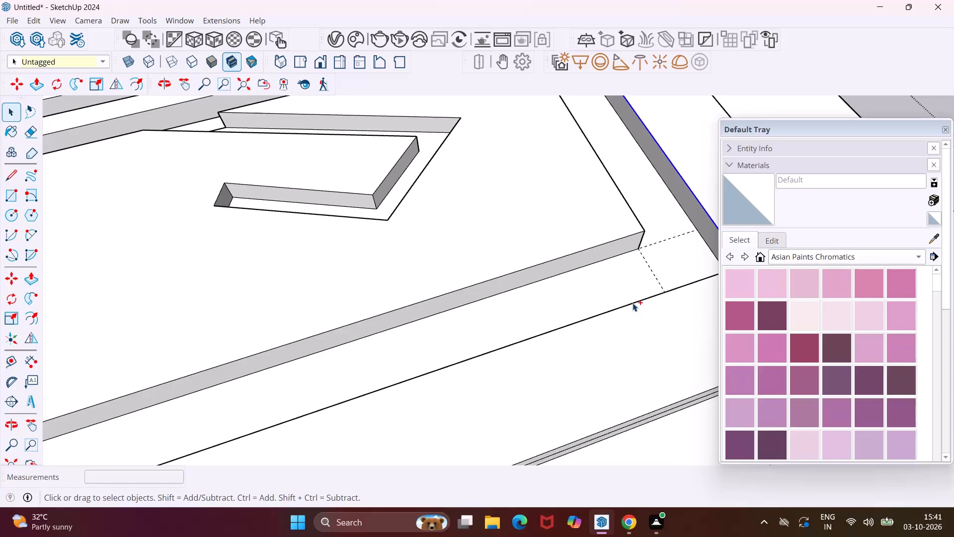
pyautogui.keyDown('ctrl'); pyautogui.click(633, 303); pyautogui.keyUp('ctrl')
pyautogui.scroll(-7, 607, 286)
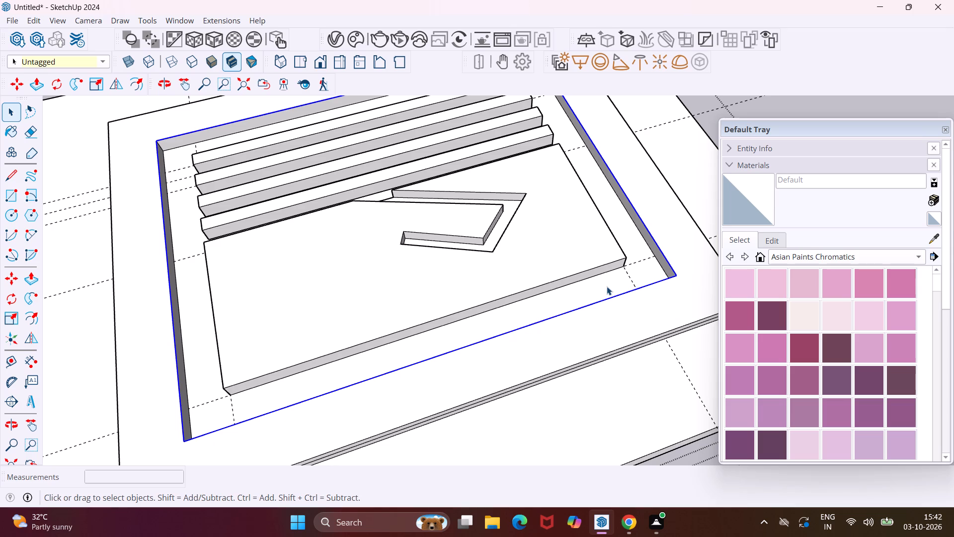
pyautogui.press('m')
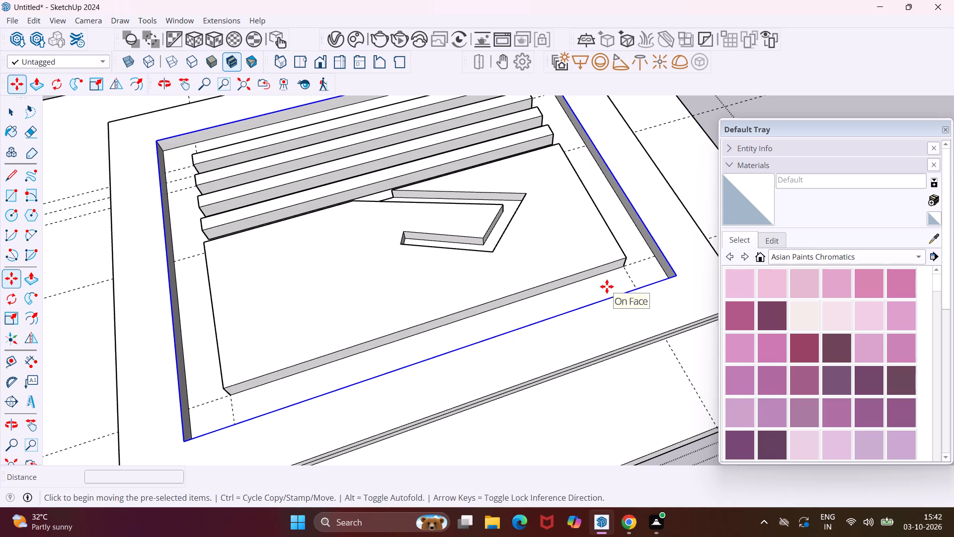
pyautogui.scroll(4, 680, 276)
pyautogui.moveTo(685, 274); pyautogui.dragTo(849, 255, button='middle')
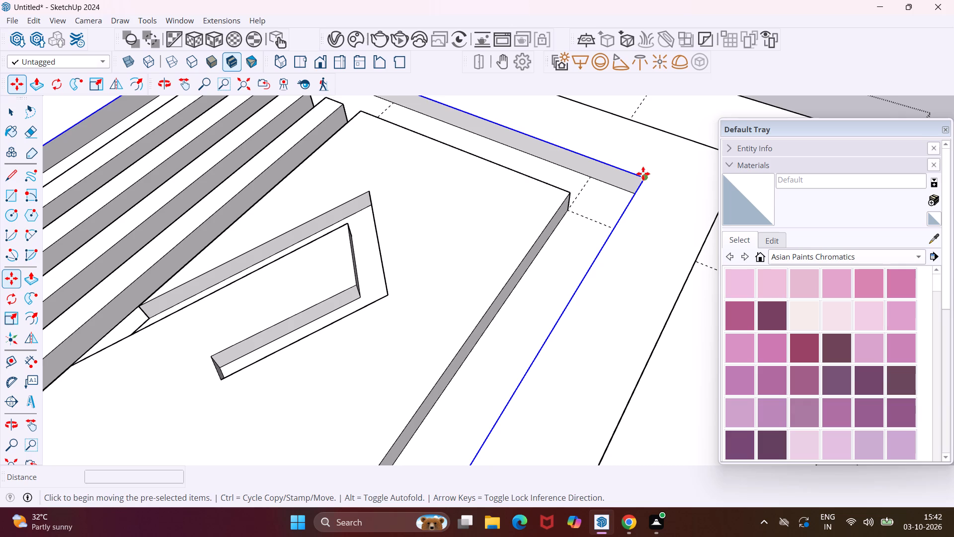
pyautogui.click(644, 177)
pyautogui.moveTo(629, 188); pyautogui.dragTo(660, 181, button='middle')
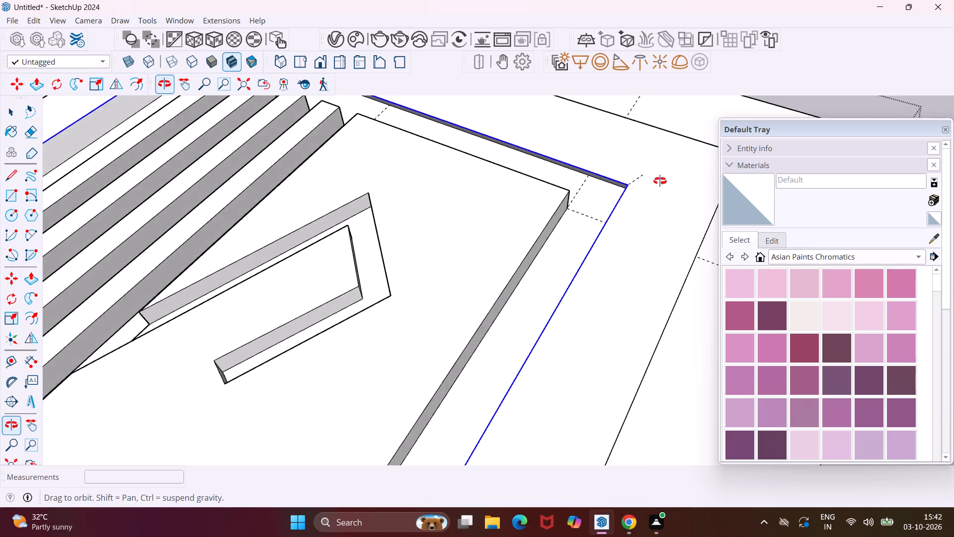
pyautogui.moveTo(660, 181); pyautogui.dragTo(761, 104, button='middle')
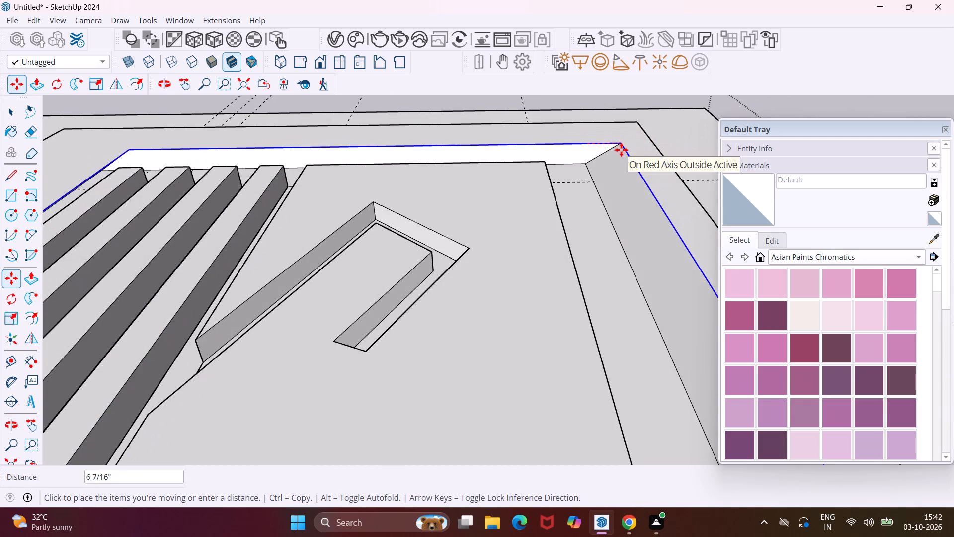
pyautogui.scroll(11, 586, 157)
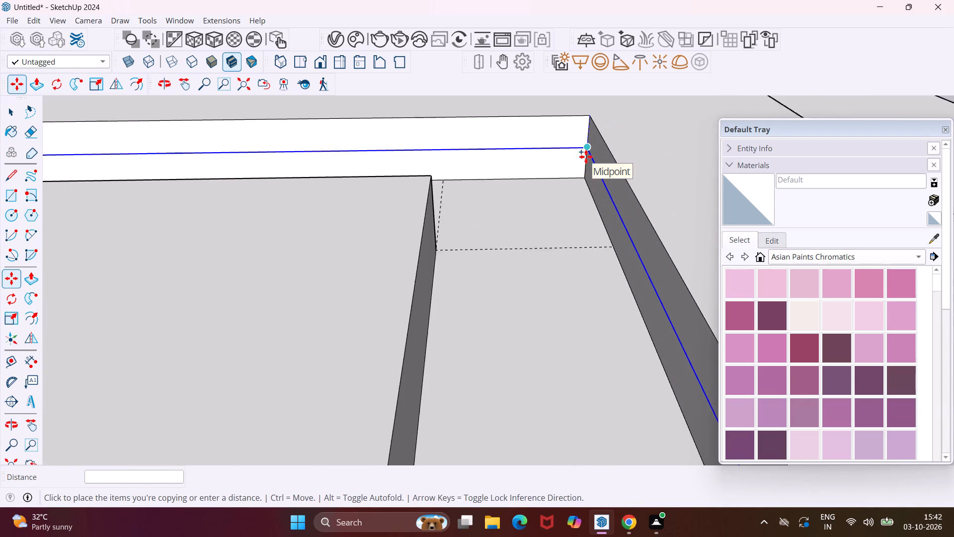
pyautogui.scroll(1, 586, 157)
pyautogui.write('2"')
pyautogui.press('Return')
pyautogui.press('Escape')
pyautogui.press('space')
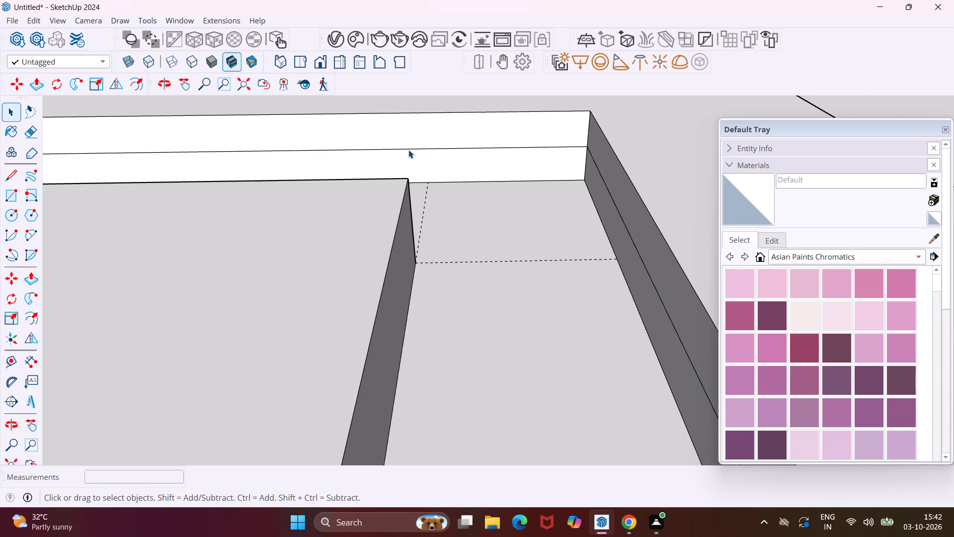
# Open the group of four bars in the ceiling recess for editing.
pyautogui.scroll(-19, 400, 150)
pyautogui.scroll(-5, 398, 158)
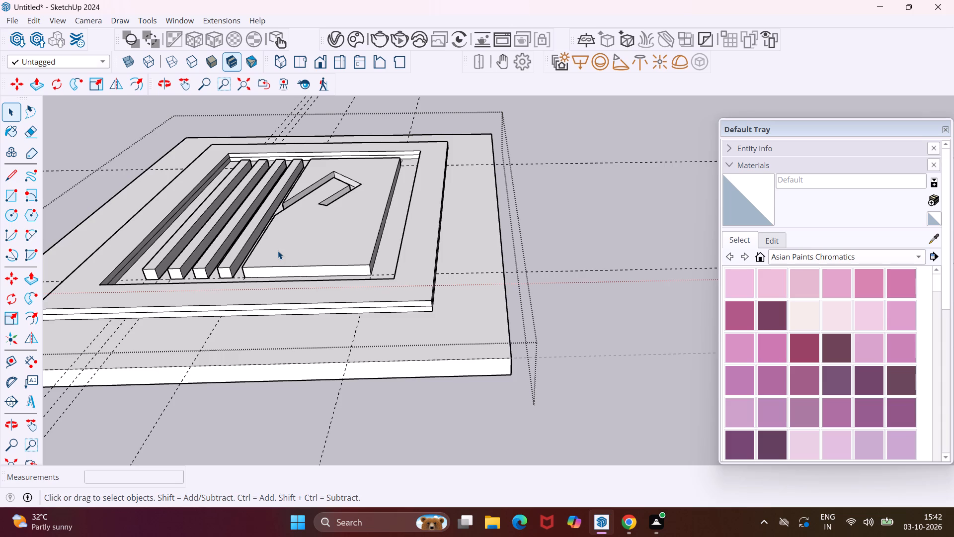
pyautogui.scroll(6, 298, 277)
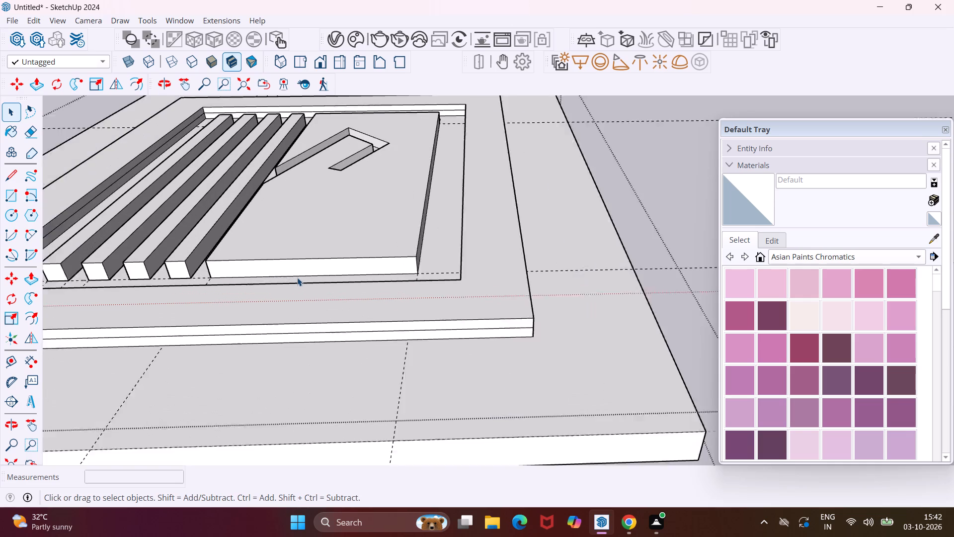
pyautogui.moveTo(298, 275); pyautogui.dragTo(330, 270, button='middle')
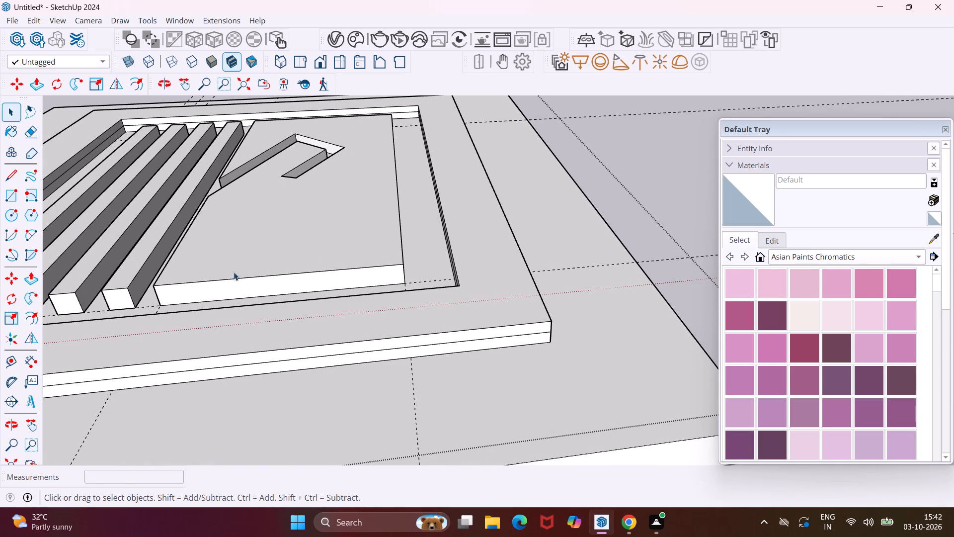
pyautogui.scroll(-4, 213, 264)
pyautogui.scroll(-1, 155, 288)
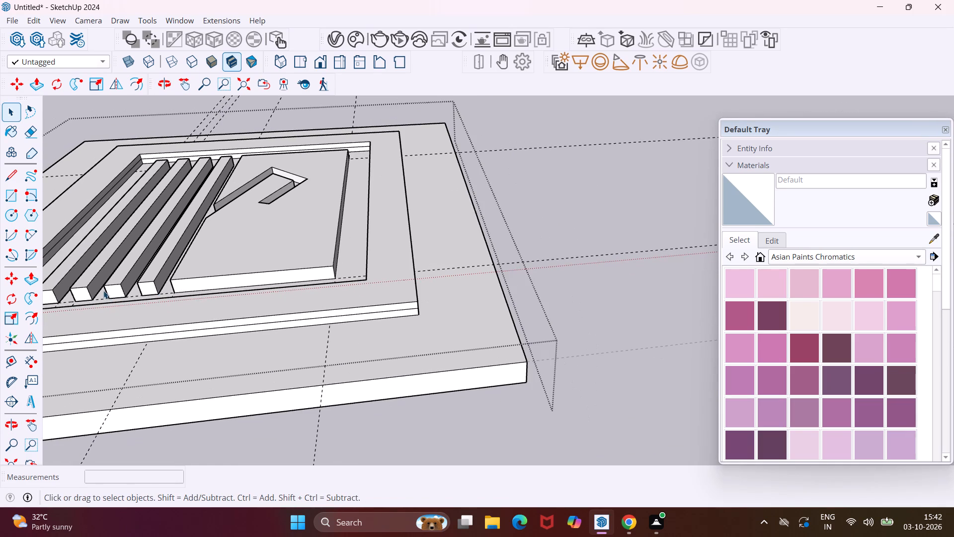
pyautogui.moveTo(129, 286); pyautogui.dragTo(207, 257, button='middle')
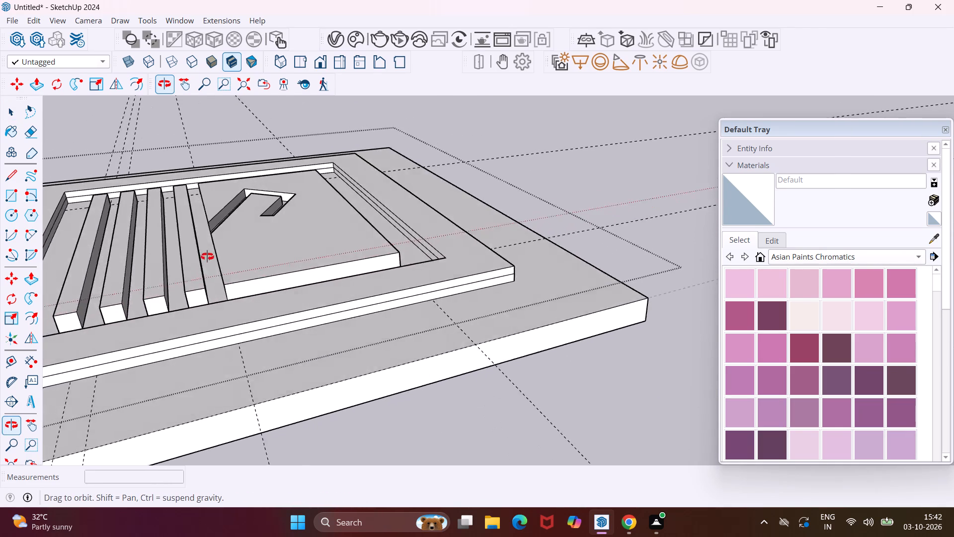
pyautogui.moveTo(207, 257); pyautogui.dragTo(254, 244, button='middle')
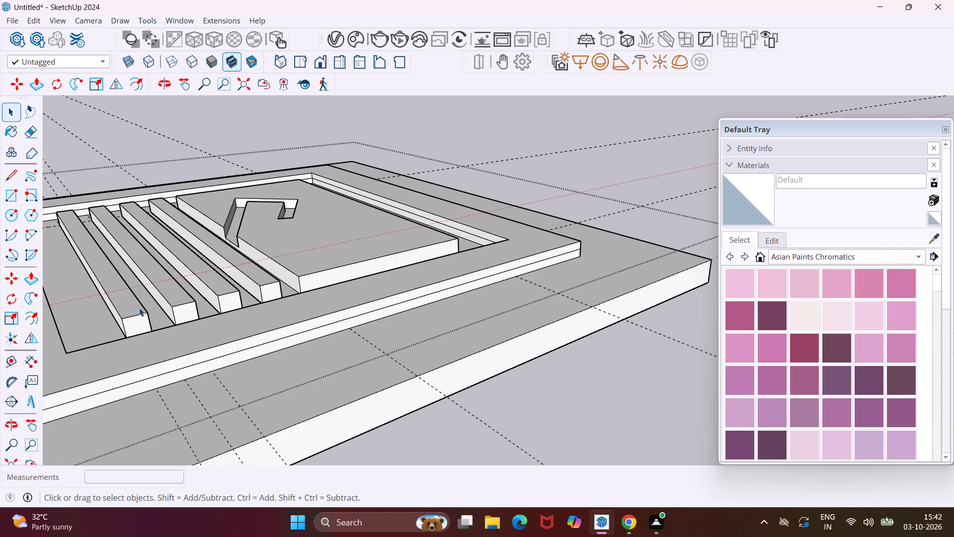
pyautogui.scroll(6, 124, 324)
pyautogui.moveTo(123, 322); pyautogui.dragTo(220, 300, button='middle')
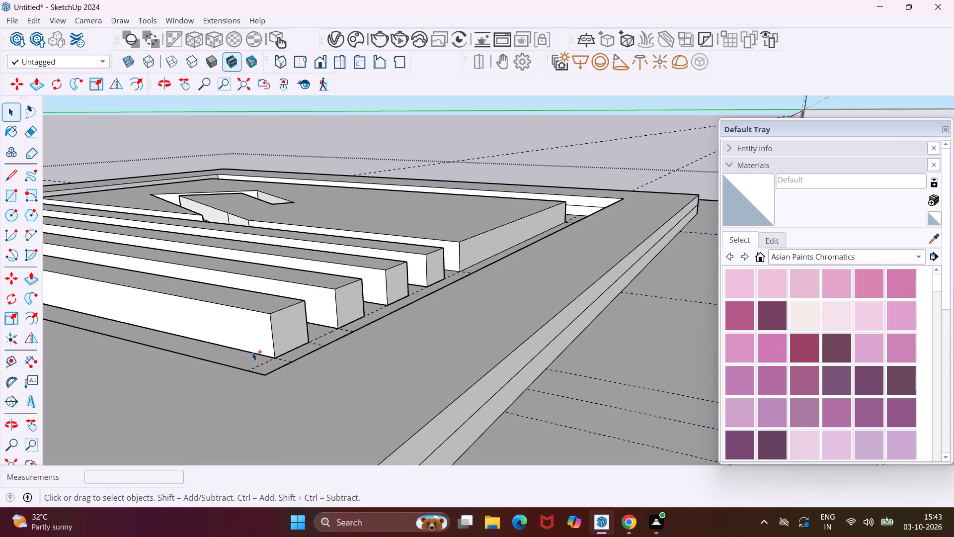
pyautogui.keyDown('ctrl'); pyautogui.click(252, 352); pyautogui.keyUp('ctrl')
pyautogui.keyDown('ctrl'); pyautogui.scroll(7, 281, 353); pyautogui.keyUp('ctrl')
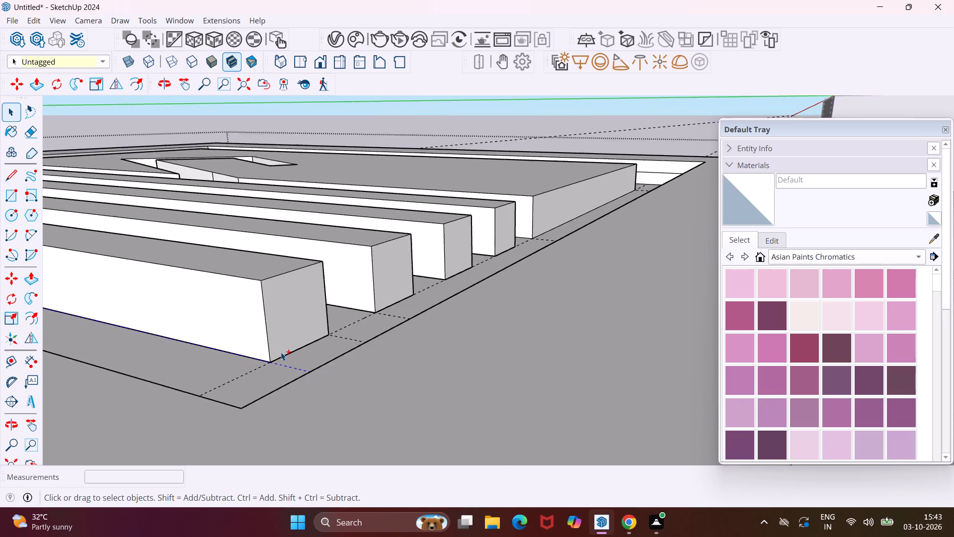
pyautogui.keyDown('ctrl'); pyautogui.scroll(3, 281, 352); pyautogui.keyUp('ctrl')
pyautogui.keyDown('ctrl'); pyautogui.click(281, 359); pyautogui.keyUp('ctrl')
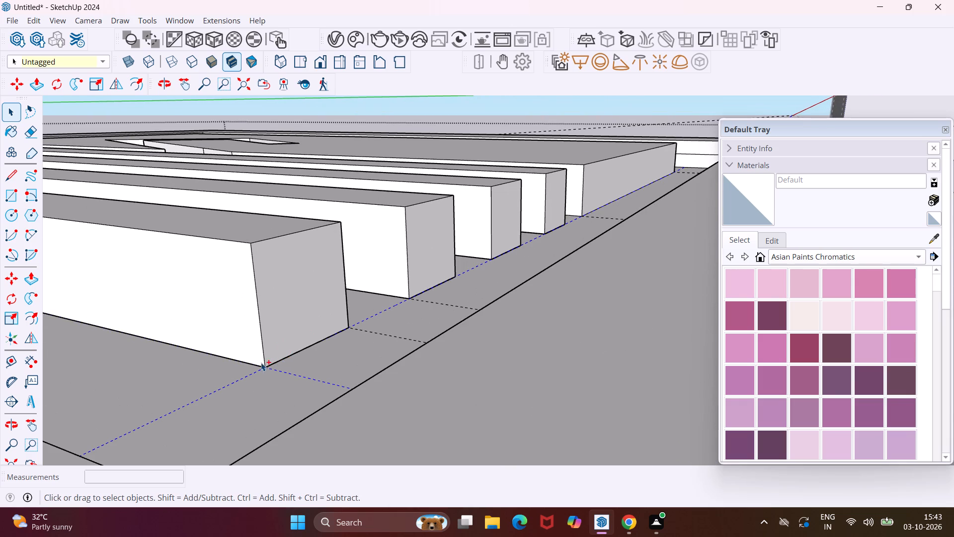
pyautogui.scroll(-4, 230, 354)
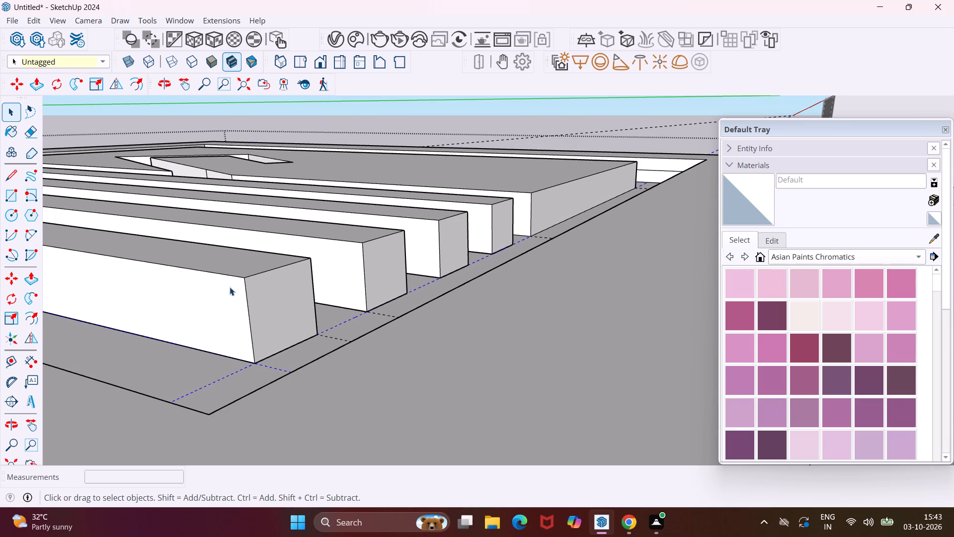
pyautogui.click(229, 273)
pyautogui.click(245, 272)
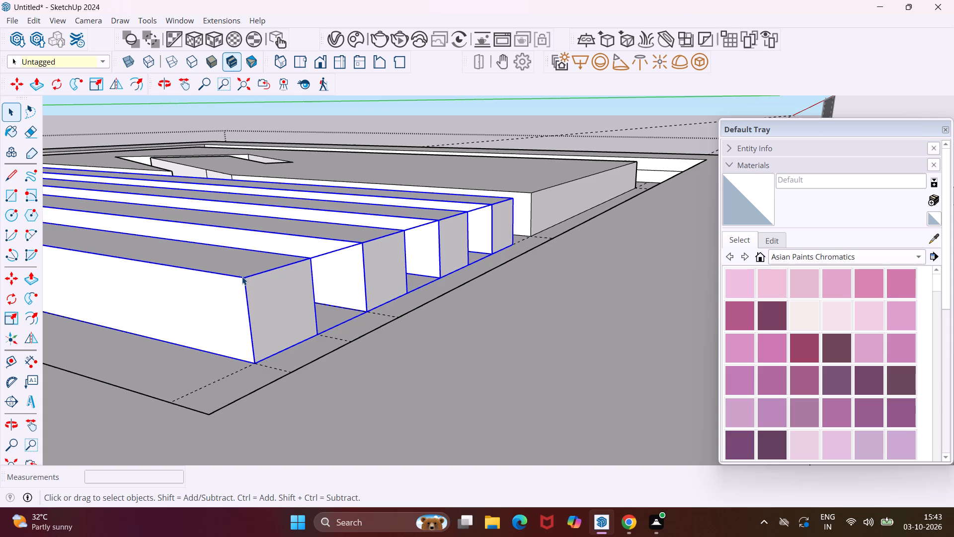
pyautogui.tripleClick(242, 276)
# Copy the four top edges of the bar farthest from the grooved panel 3" down onto its side faces.
pyautogui.click(242, 276)
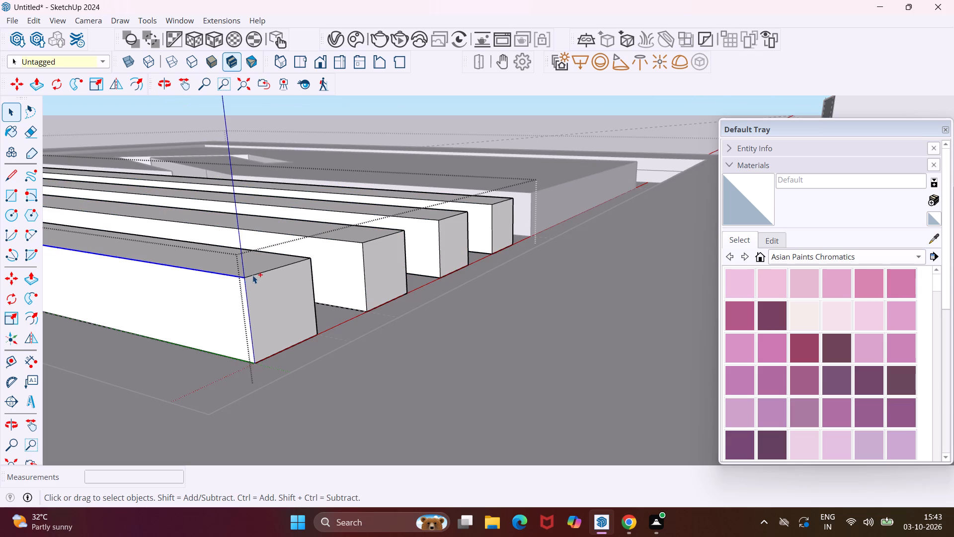
pyautogui.keyDown('ctrl'); pyautogui.click(252, 274); pyautogui.keyUp('ctrl')
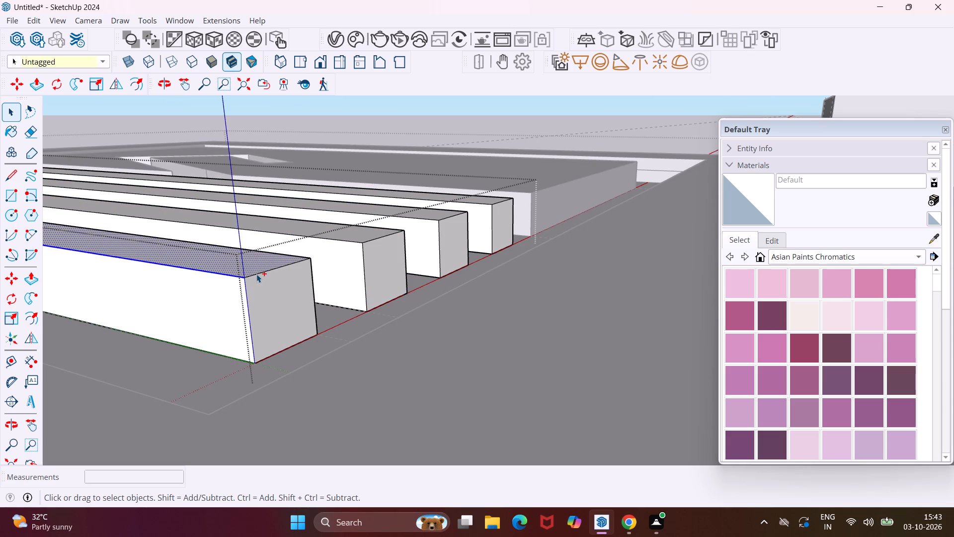
pyautogui.click(256, 274)
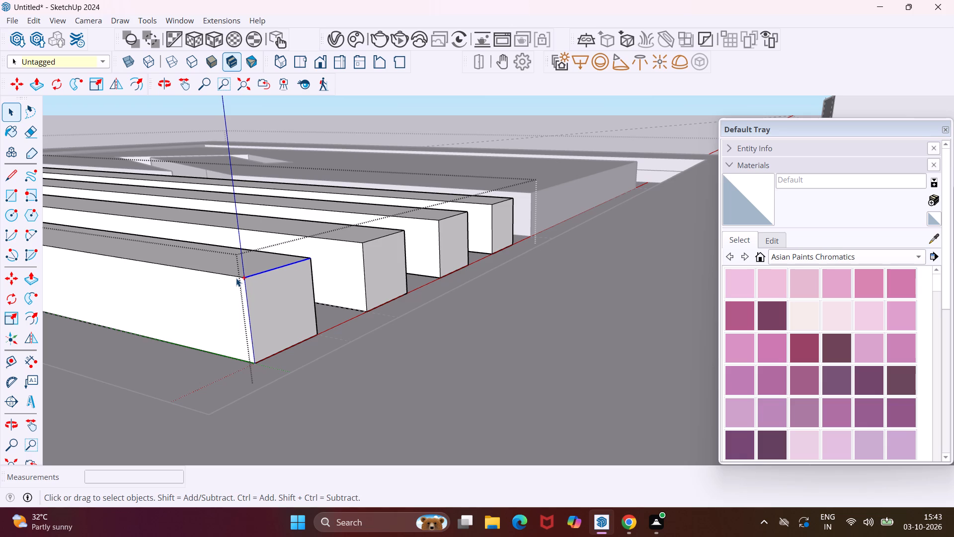
pyautogui.keyDown('ctrl'); pyautogui.click(235, 276); pyautogui.keyUp('ctrl')
pyautogui.moveTo(286, 253); pyautogui.dragTo(168, 311, button='middle')
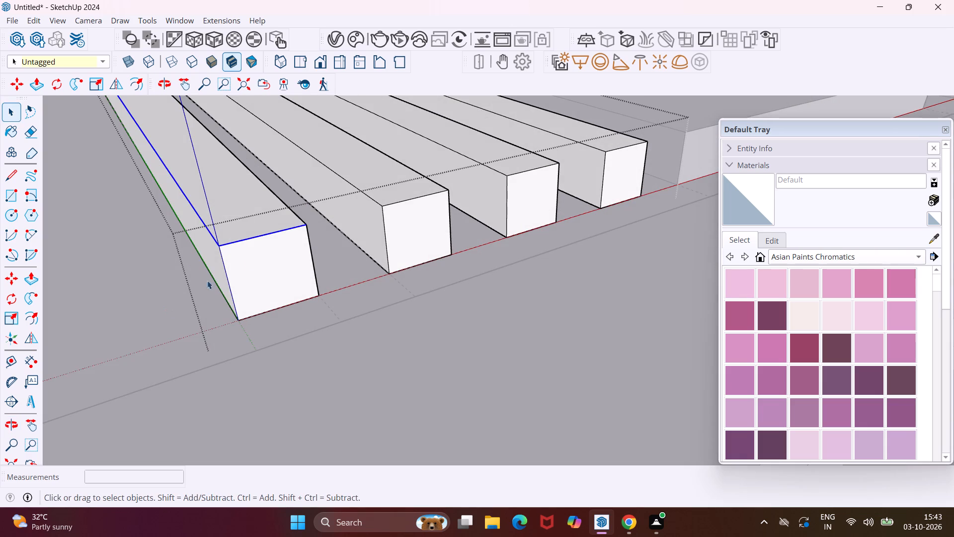
pyautogui.scroll(12, 297, 221)
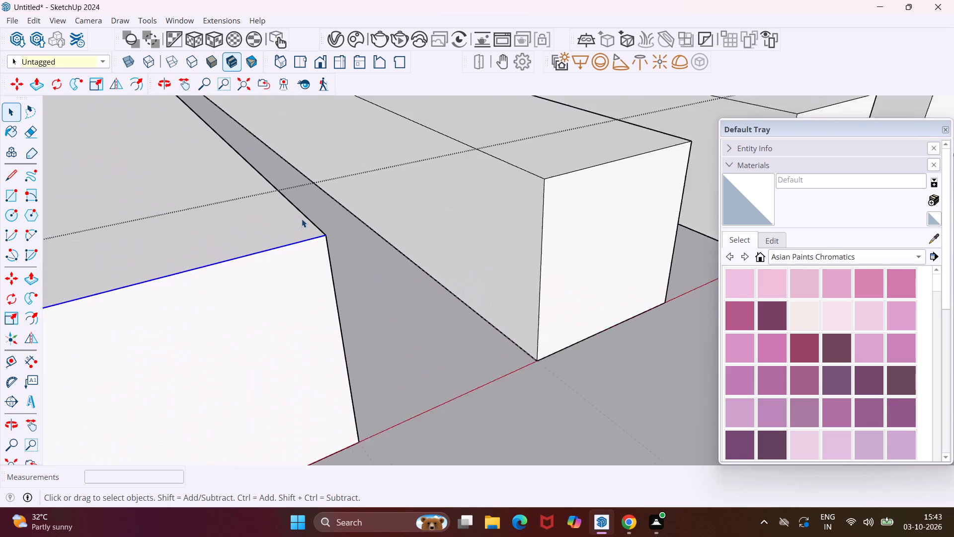
pyautogui.scroll(5, 302, 219)
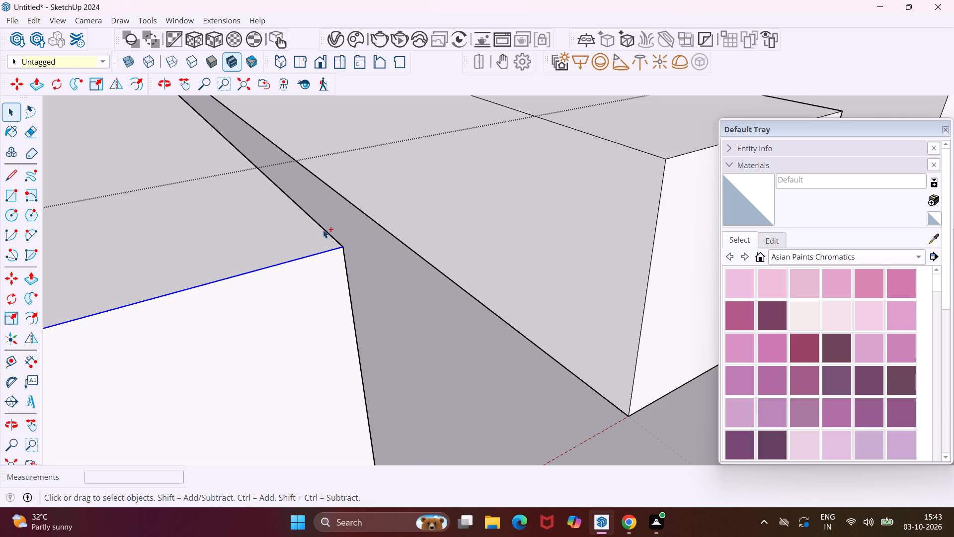
pyautogui.keyDown('ctrl'); pyautogui.click(323, 230); pyautogui.keyUp('ctrl')
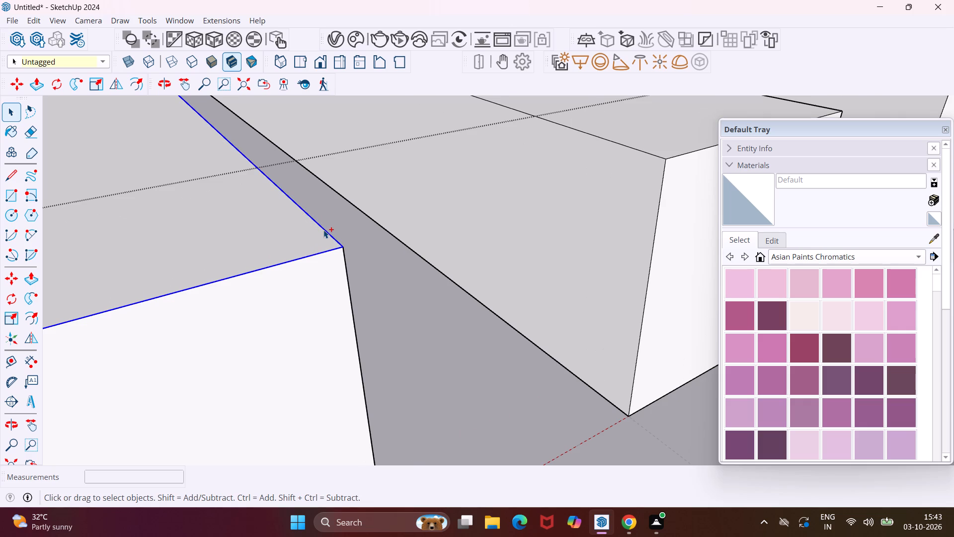
pyautogui.scroll(-7, 323, 227)
pyautogui.scroll(-20, 323, 226)
pyautogui.scroll(-2, 323, 226)
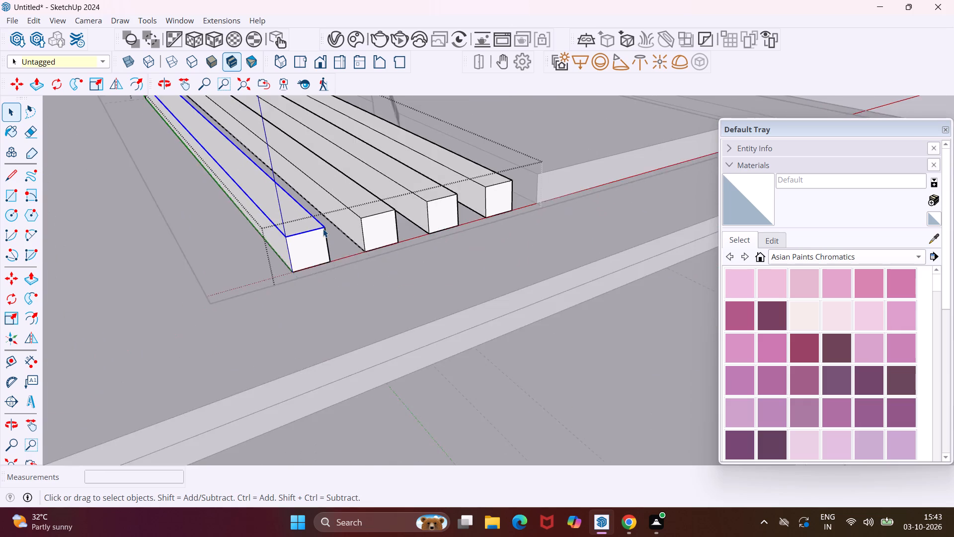
pyautogui.scroll(-3, 323, 229)
pyautogui.moveTo(172, 114); pyautogui.dragTo(218, 133, button='middle')
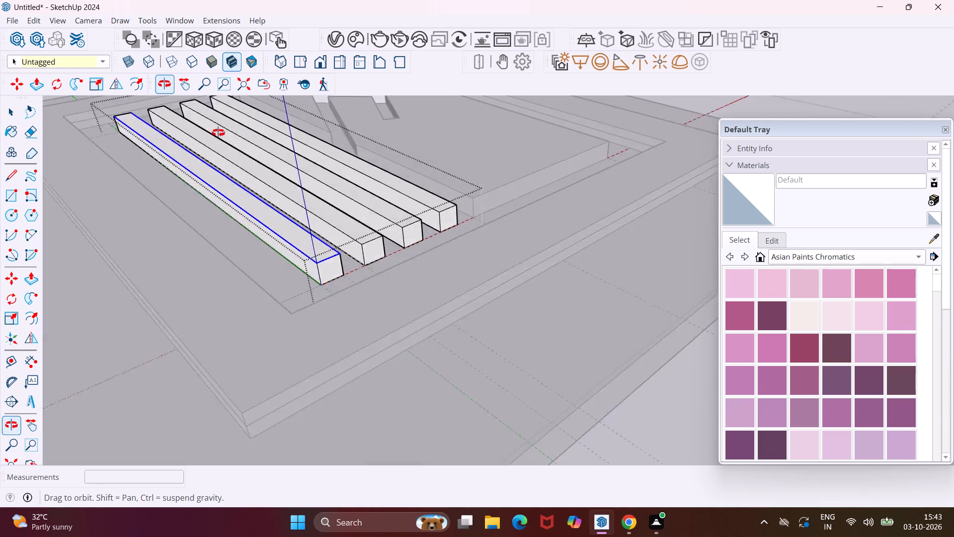
pyautogui.moveTo(218, 133); pyautogui.dragTo(245, 183, button='middle')
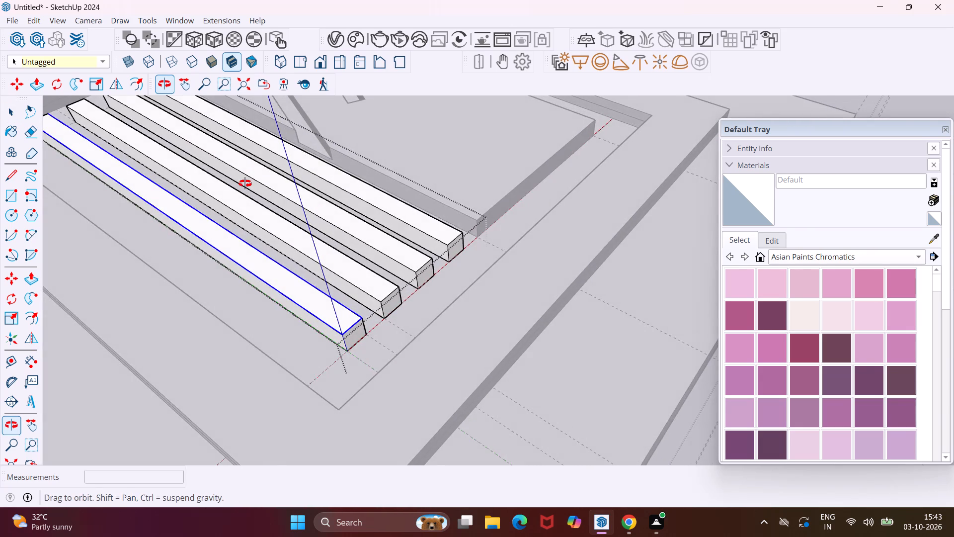
pyautogui.moveTo(245, 183); pyautogui.dragTo(225, 195, button='middle')
pyautogui.scroll(5, 76, 108)
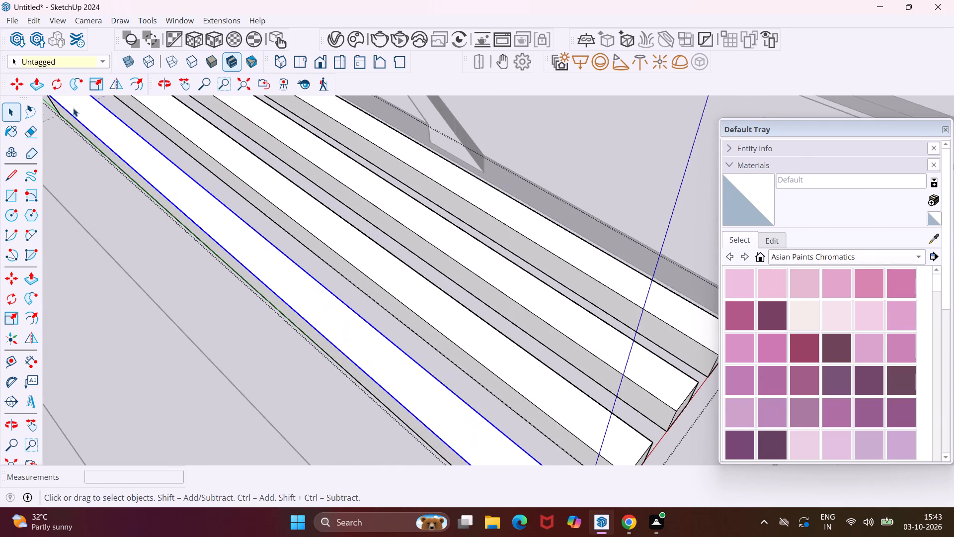
pyautogui.click(194, 84)
pyautogui.moveTo(144, 148); pyautogui.dragTo(264, 225)
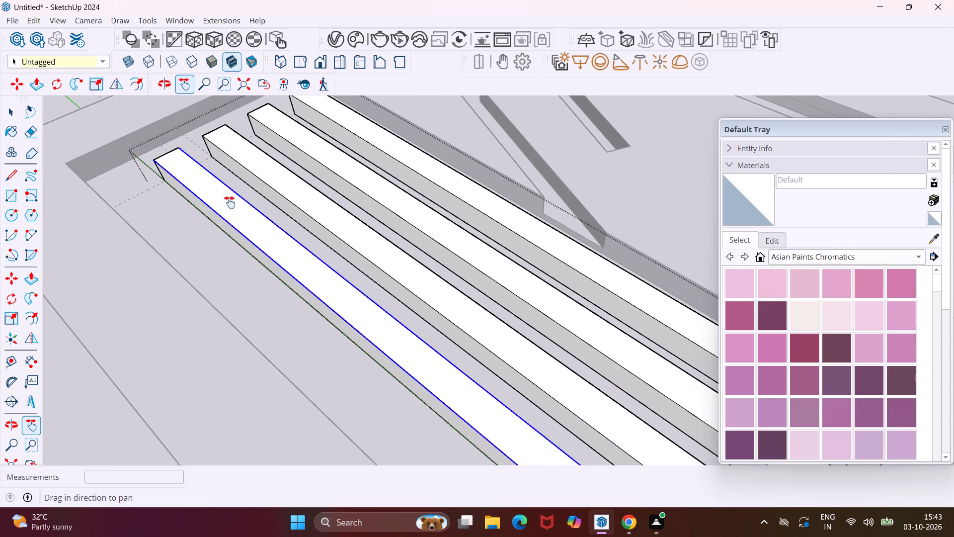
pyautogui.press('space')
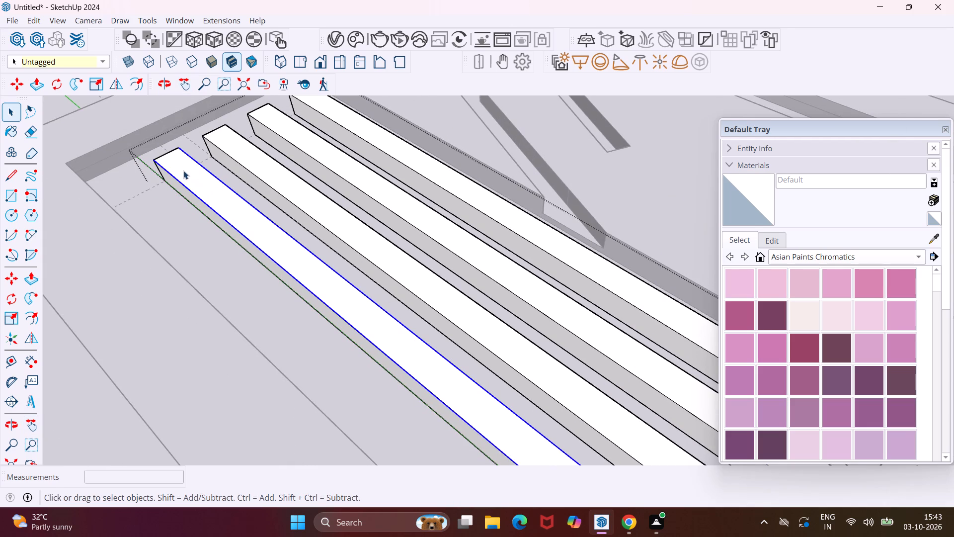
pyautogui.scroll(9, 169, 161)
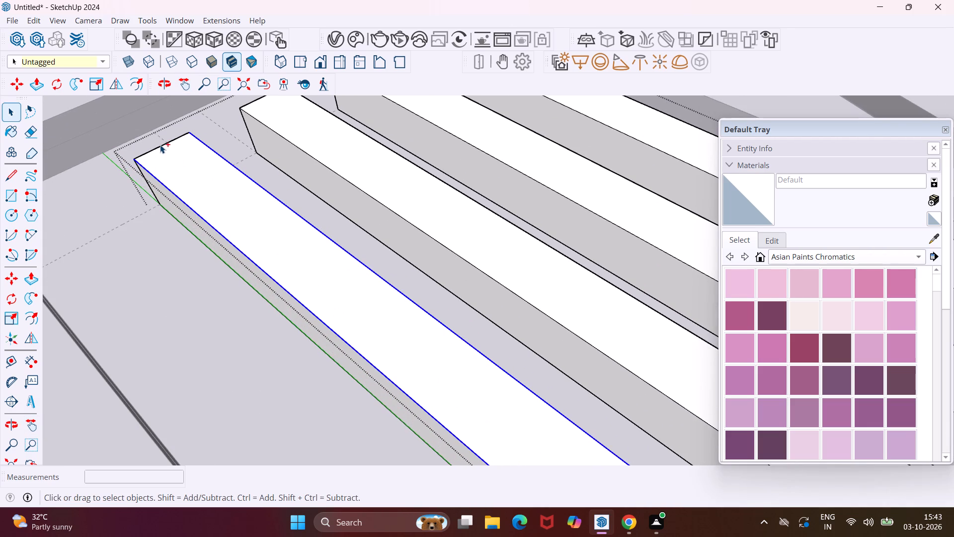
pyautogui.keyDown('ctrl'); pyautogui.click(160, 145); pyautogui.keyUp('ctrl')
pyautogui.scroll(-12, 135, 164)
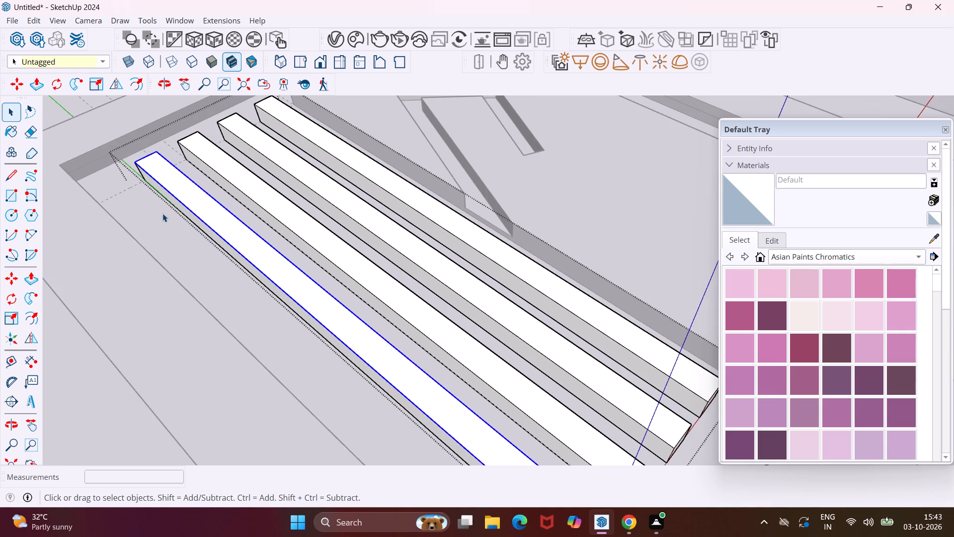
pyautogui.scroll(-6, 162, 213)
pyautogui.moveTo(321, 387); pyautogui.dragTo(289, 276, button='middle')
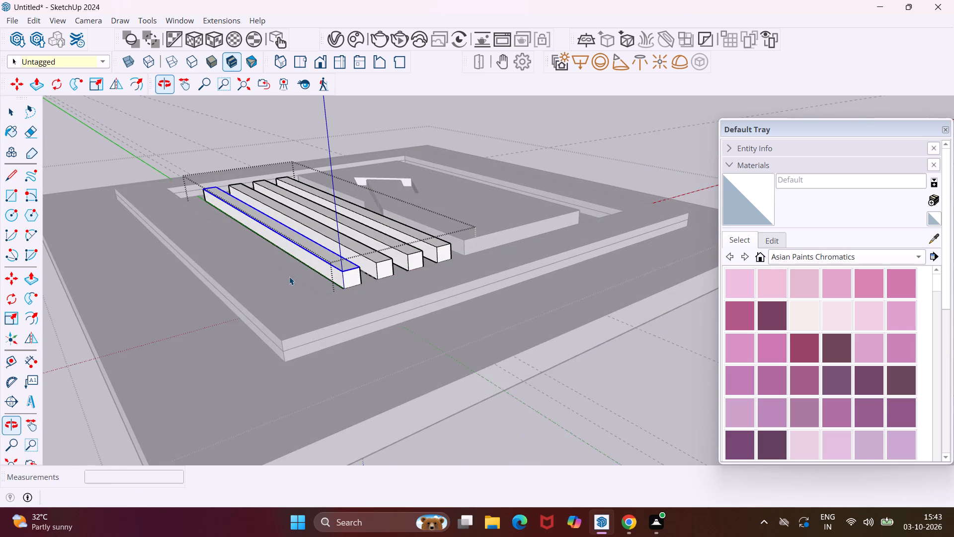
pyautogui.scroll(17, 370, 282)
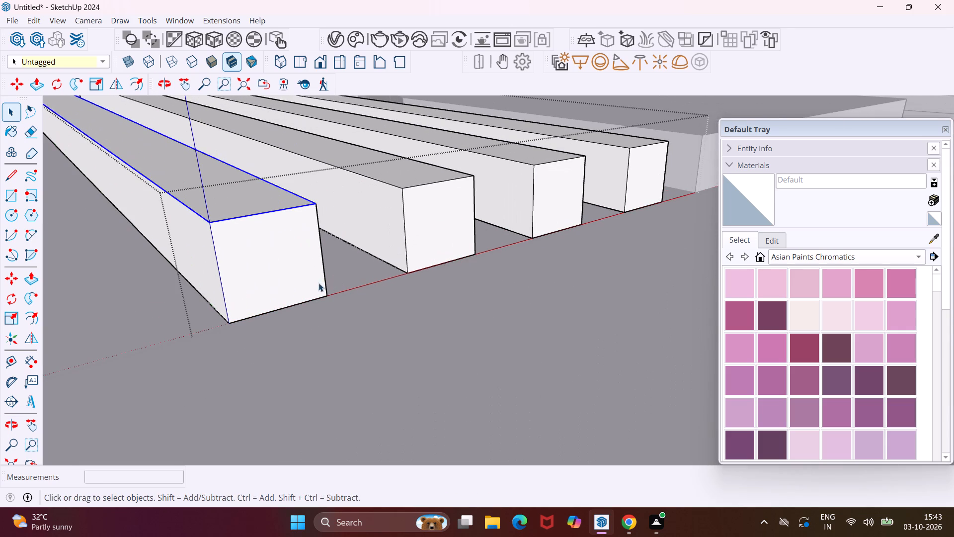
pyautogui.press('m')
pyautogui.click(211, 223)
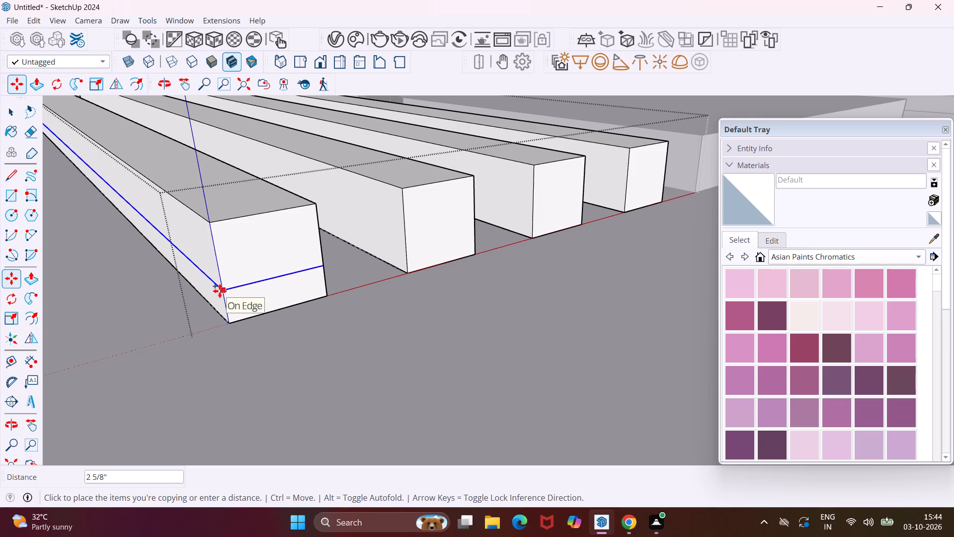
pyautogui.press('3')
pyautogui.hotkey('shift', '"')
pyautogui.press('Return')
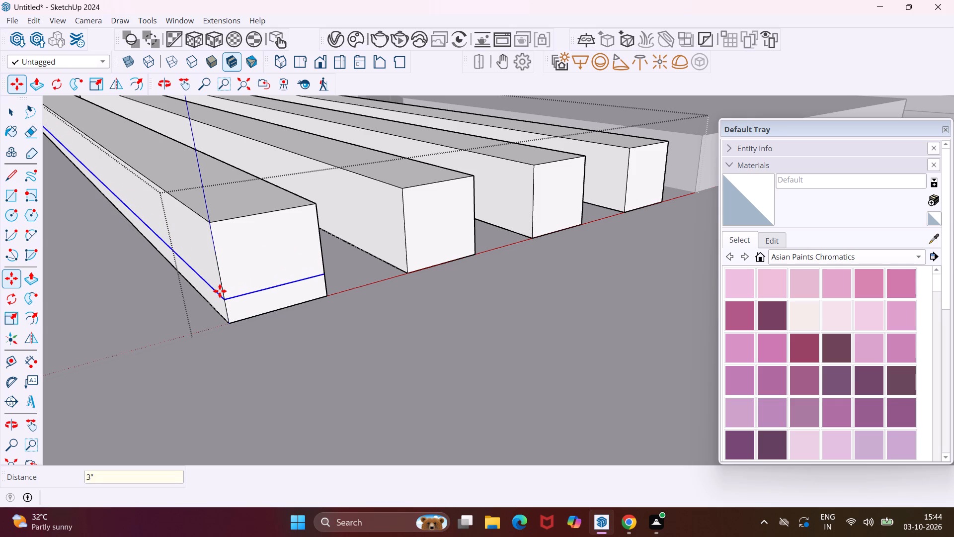
pyautogui.press('Escape')
pyautogui.press('space')
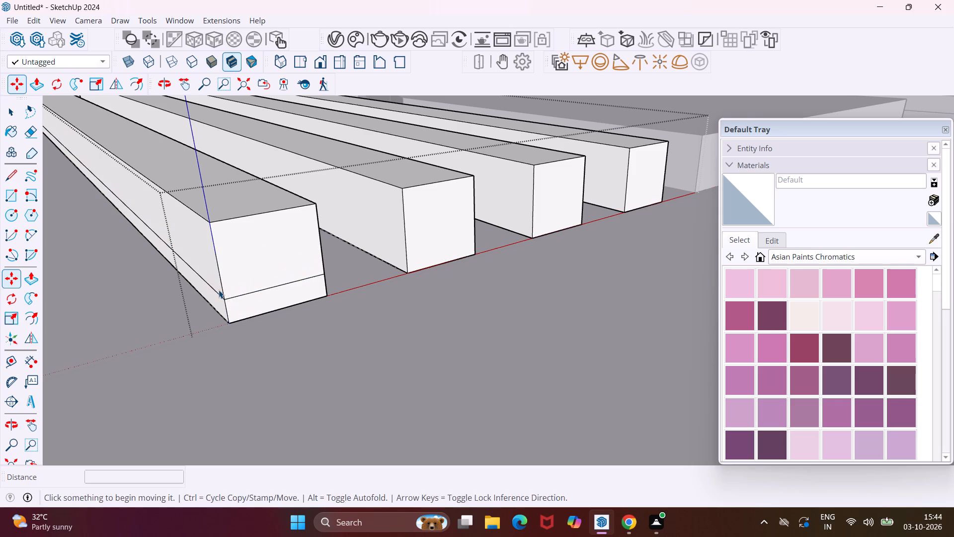
# Inspect the copied edge line on the outermost bar's end and side faces.
pyautogui.scroll(-5, 279, 231)
pyautogui.moveTo(394, 203); pyautogui.dragTo(323, 222, button='middle')
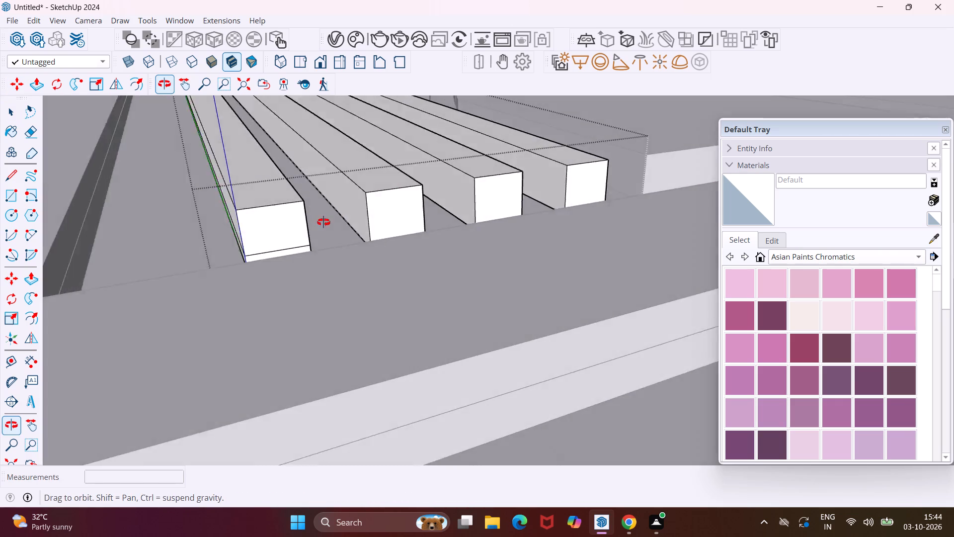
pyautogui.moveTo(323, 222); pyautogui.dragTo(309, 226, button='middle')
pyautogui.scroll(9, 316, 235)
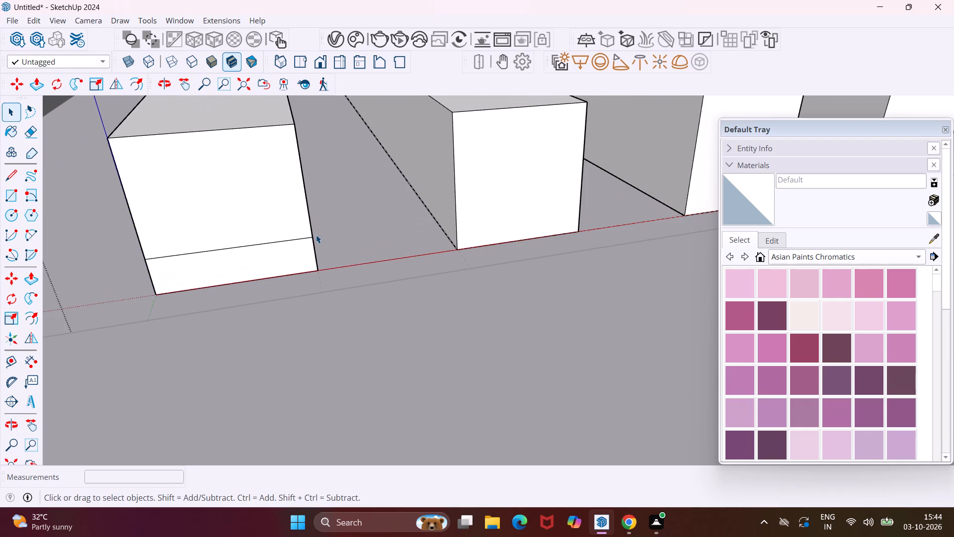
pyautogui.moveTo(317, 236); pyautogui.dragTo(249, 239, button='middle')
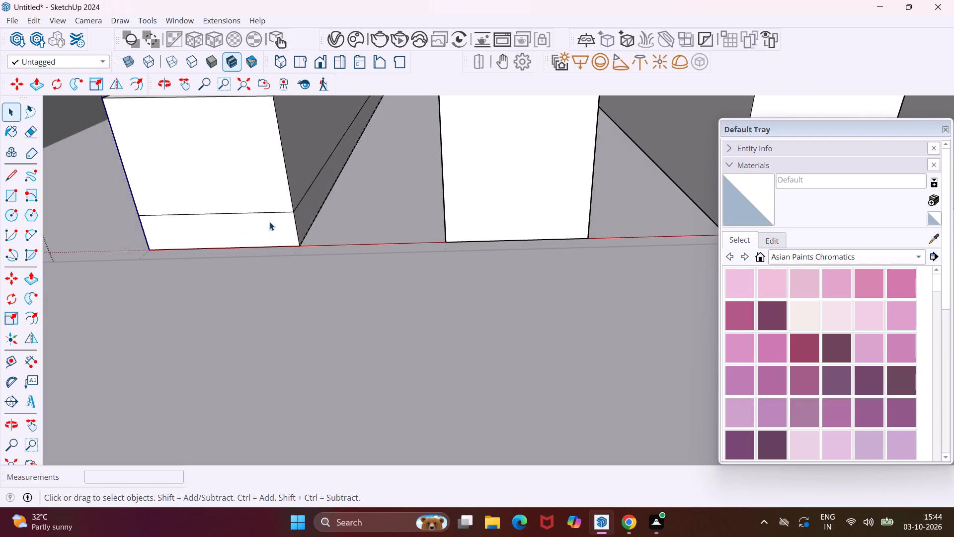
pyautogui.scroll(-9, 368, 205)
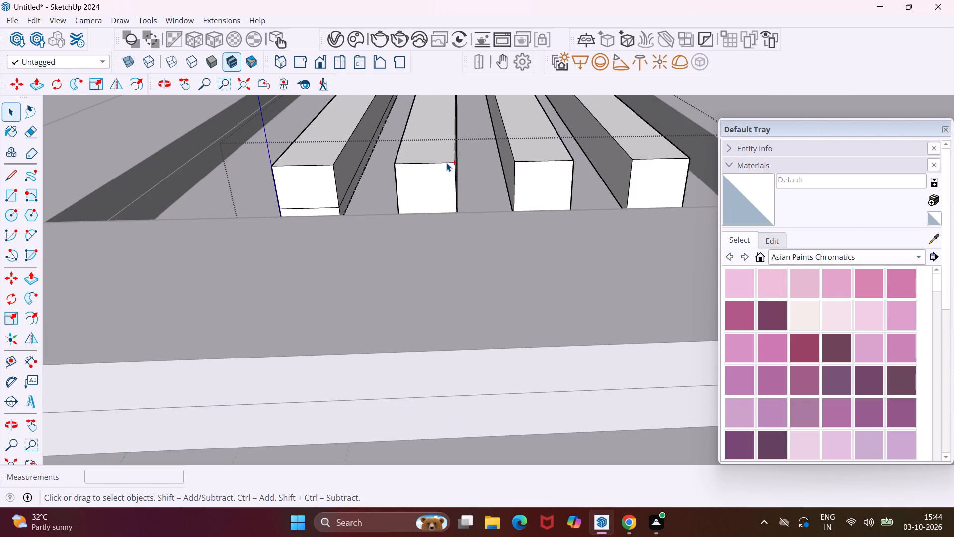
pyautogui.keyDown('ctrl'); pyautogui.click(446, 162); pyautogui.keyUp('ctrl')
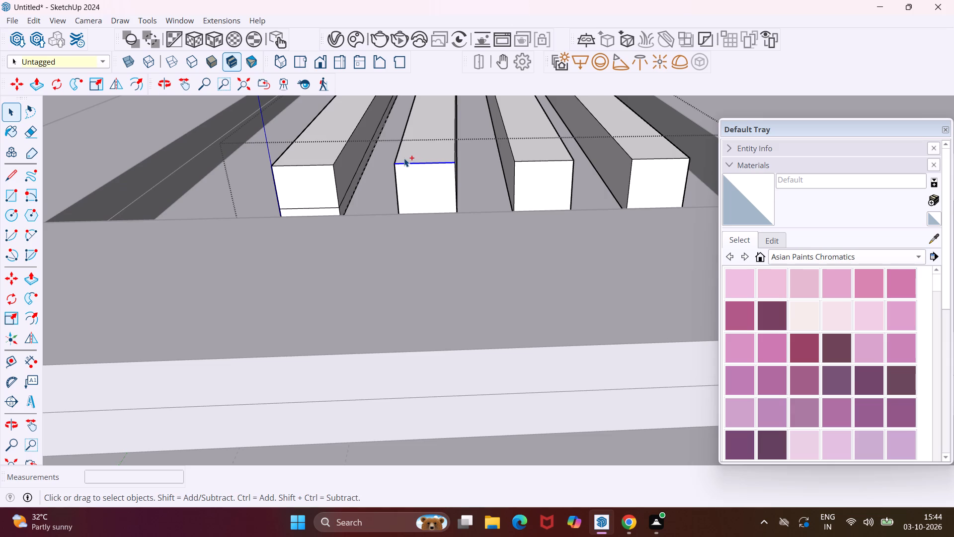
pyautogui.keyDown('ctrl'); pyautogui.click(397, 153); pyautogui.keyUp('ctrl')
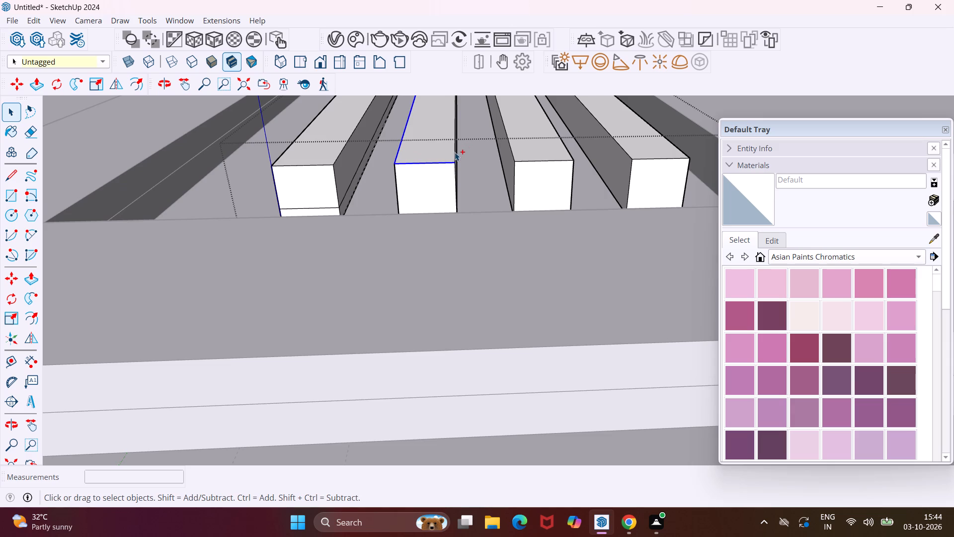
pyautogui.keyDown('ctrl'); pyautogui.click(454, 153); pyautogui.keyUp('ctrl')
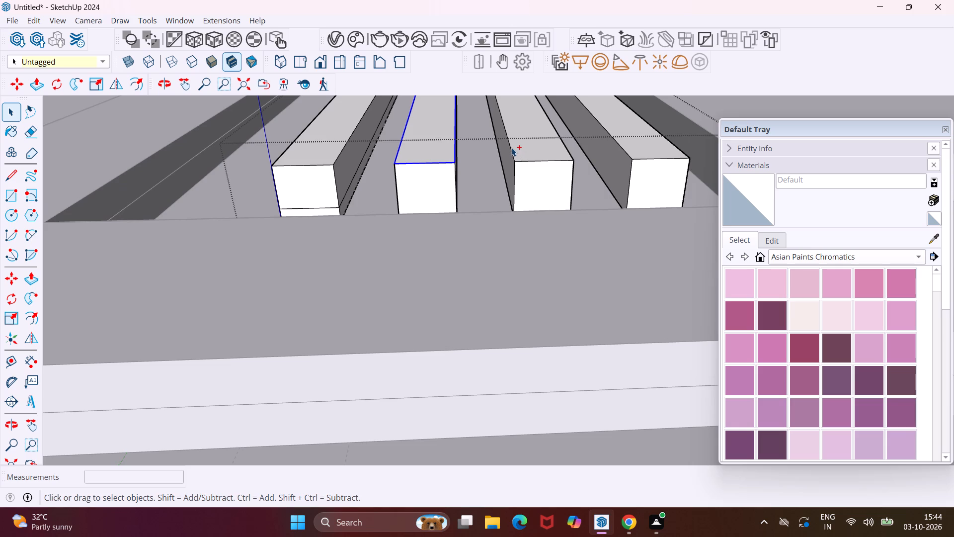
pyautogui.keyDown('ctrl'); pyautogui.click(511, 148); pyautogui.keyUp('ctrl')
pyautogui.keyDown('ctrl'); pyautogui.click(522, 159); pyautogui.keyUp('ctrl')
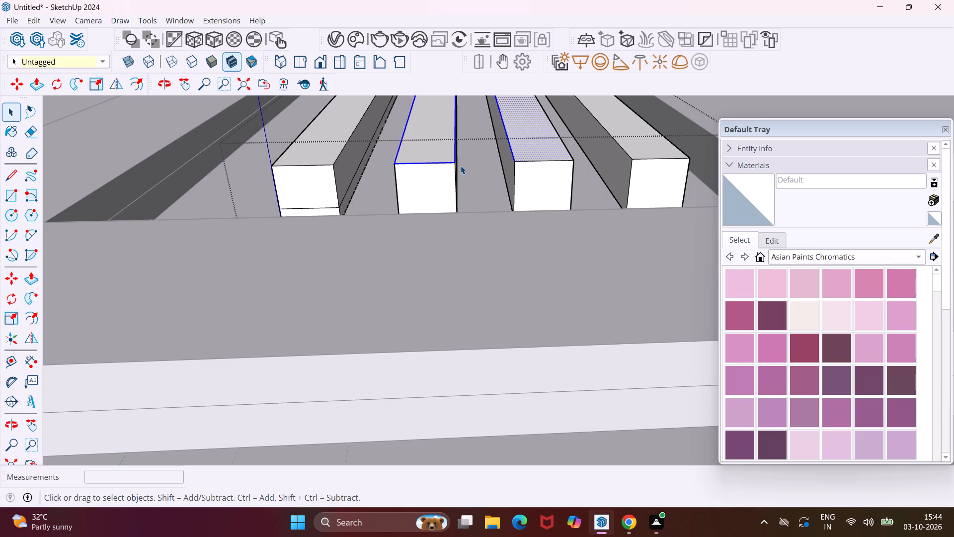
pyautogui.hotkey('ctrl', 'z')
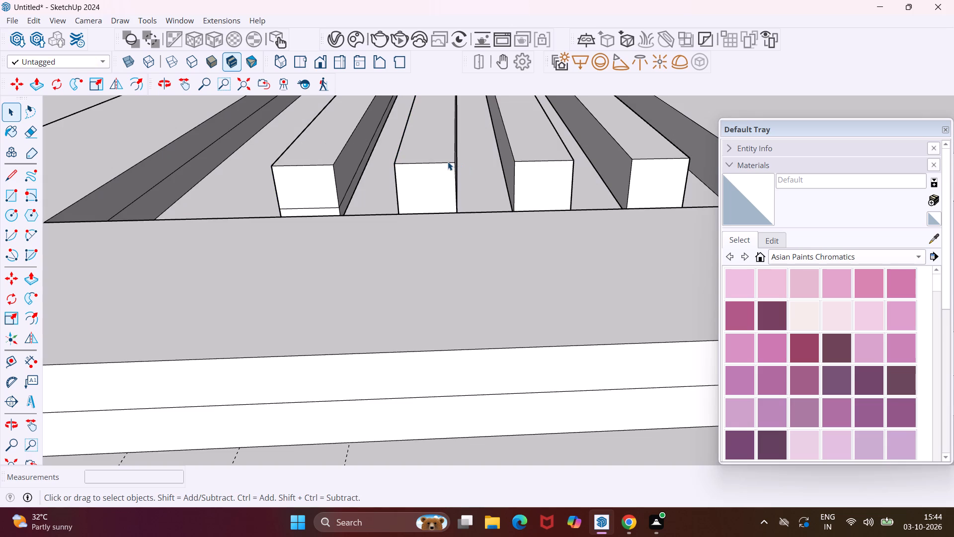
# Reopen the group of four bars in the ceiling recess for editing.
pyautogui.click(448, 162)
pyautogui.doubleClick(448, 160)
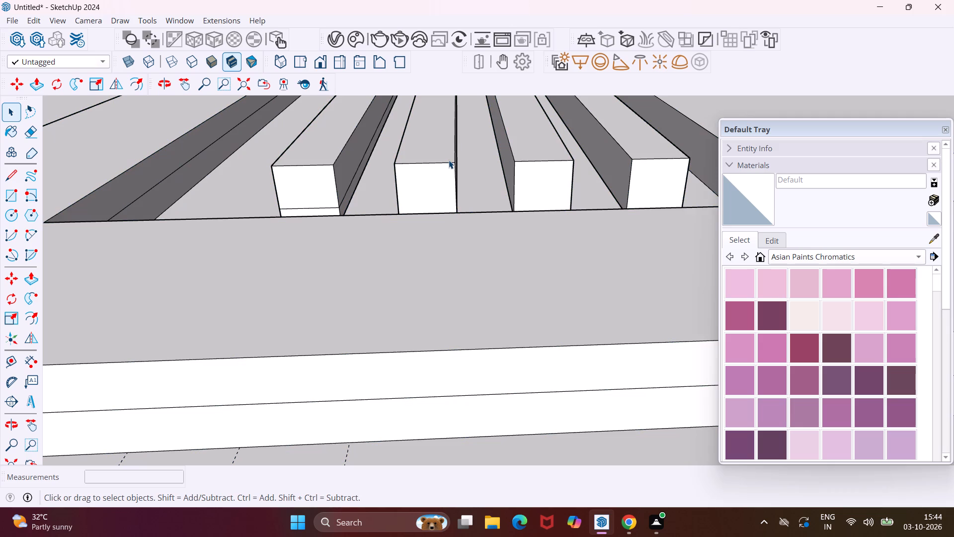
pyautogui.click(449, 163)
pyautogui.tripleClick(449, 163)
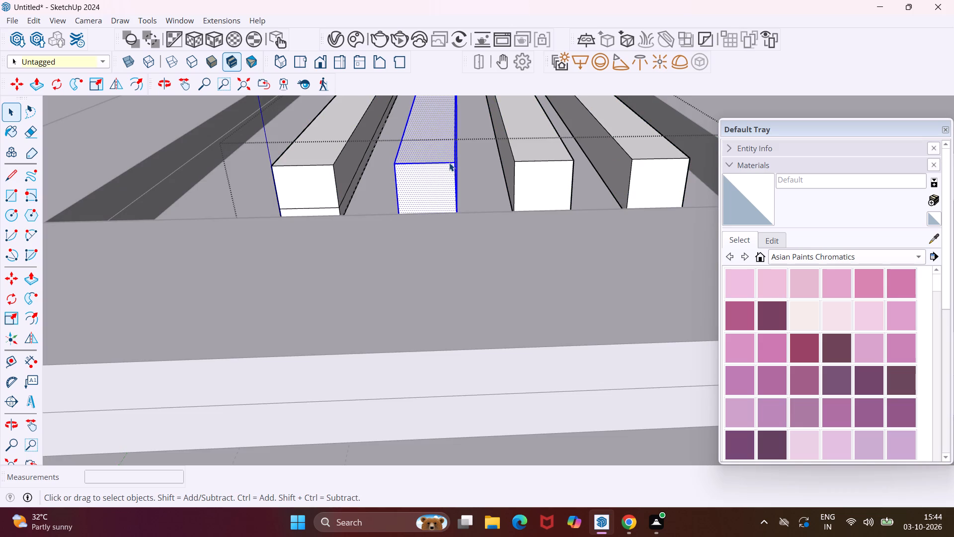
# Copy the near end edge and two long top edges of the second bar, beside the already split outermost bar, 3" down onto its faces.
pyautogui.click(449, 163)
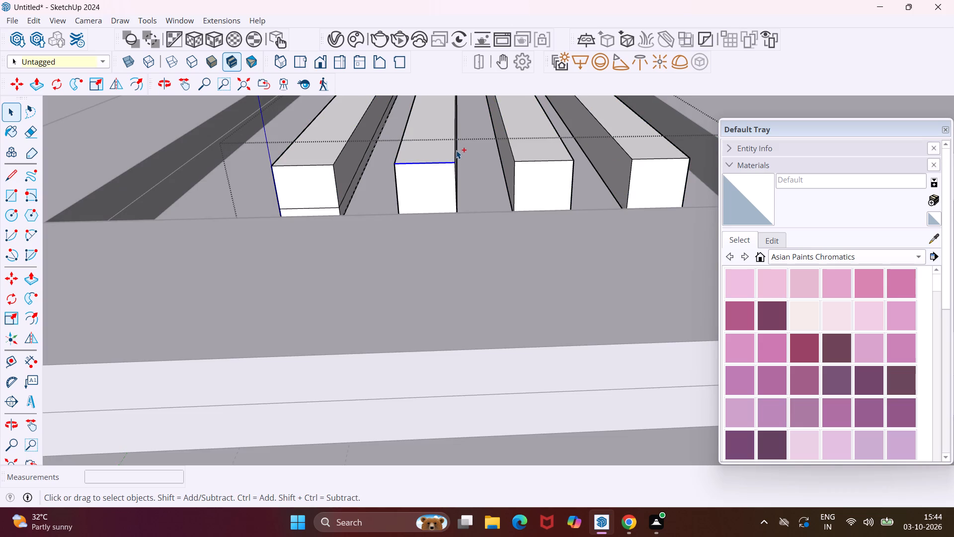
pyautogui.keyDown('ctrl'); pyautogui.click(456, 149); pyautogui.keyUp('ctrl')
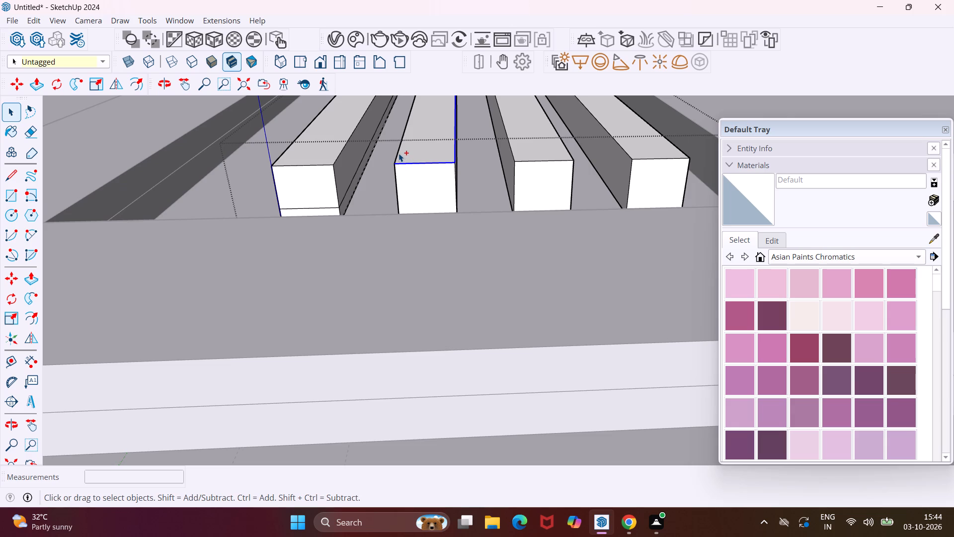
pyautogui.keyDown('ctrl'); pyautogui.click(398, 153); pyautogui.keyUp('ctrl')
pyautogui.press('m')
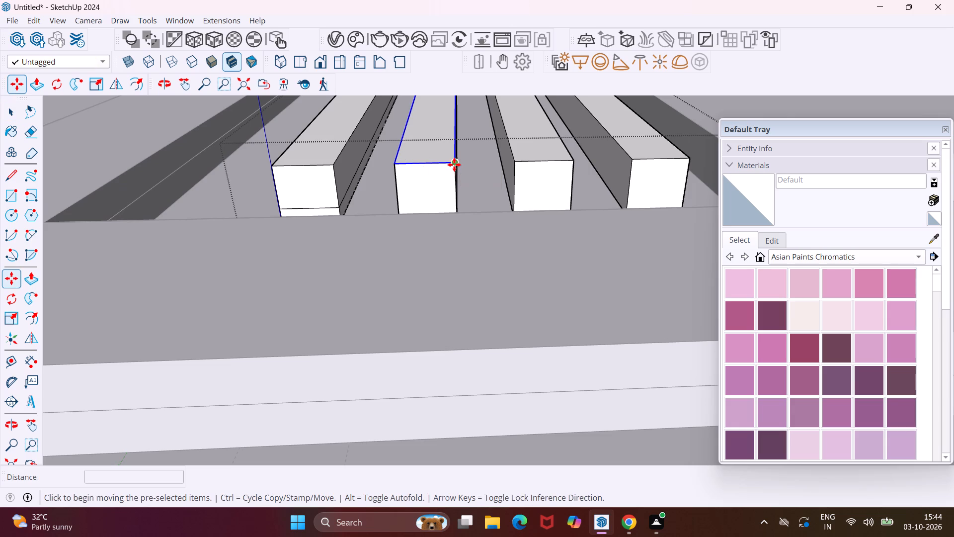
pyautogui.click(454, 165)
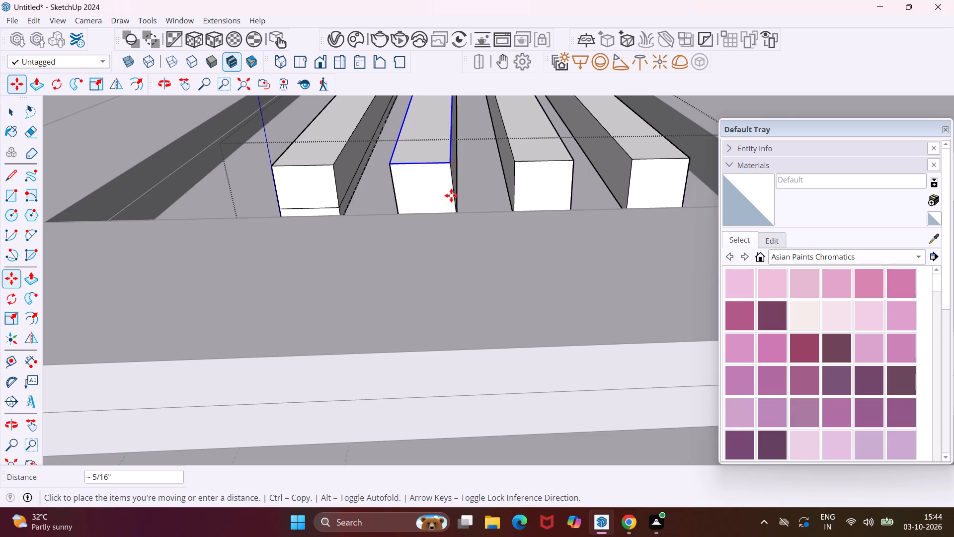
pyautogui.scroll(2, 459, 202)
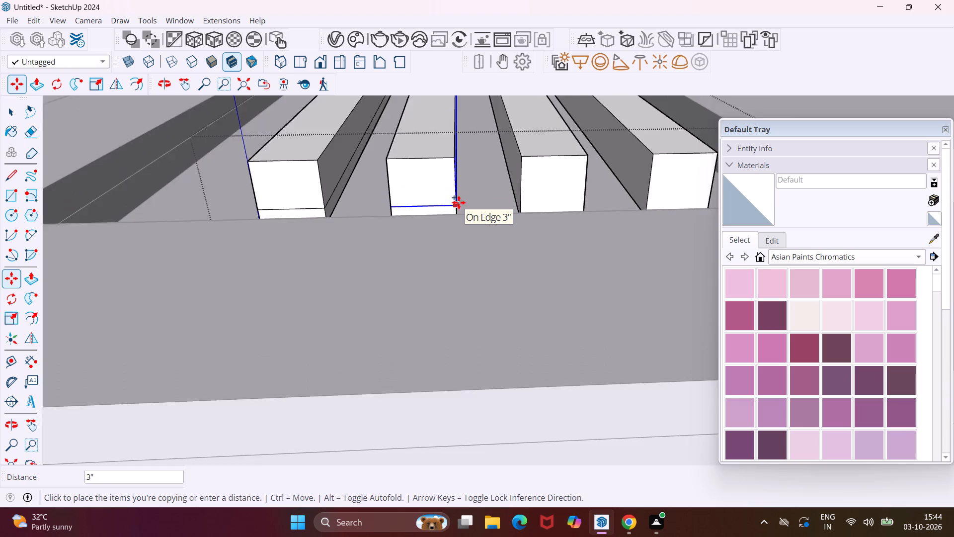
pyautogui.scroll(3, 459, 202)
pyautogui.write('3"')
pyautogui.press('Return')
pyautogui.press('Escape')
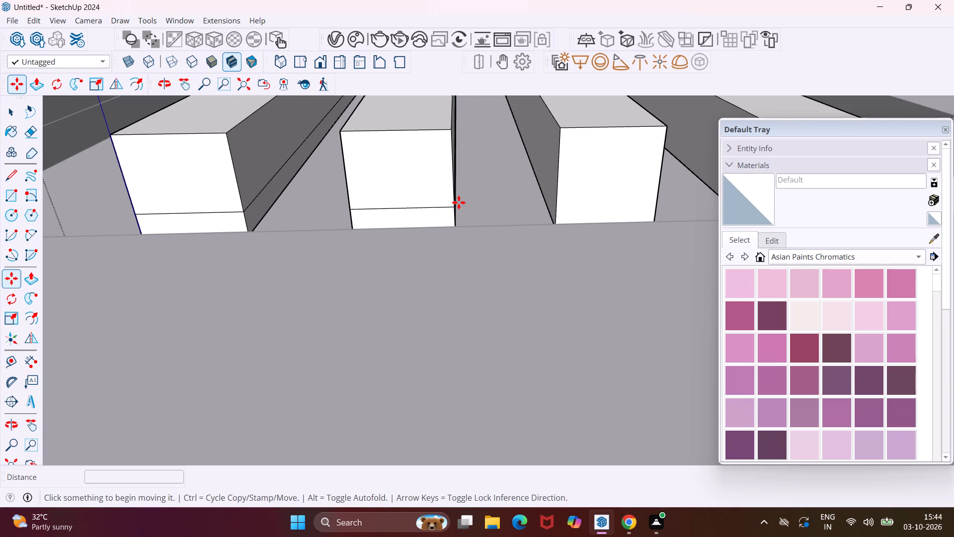
pyautogui.press('space')
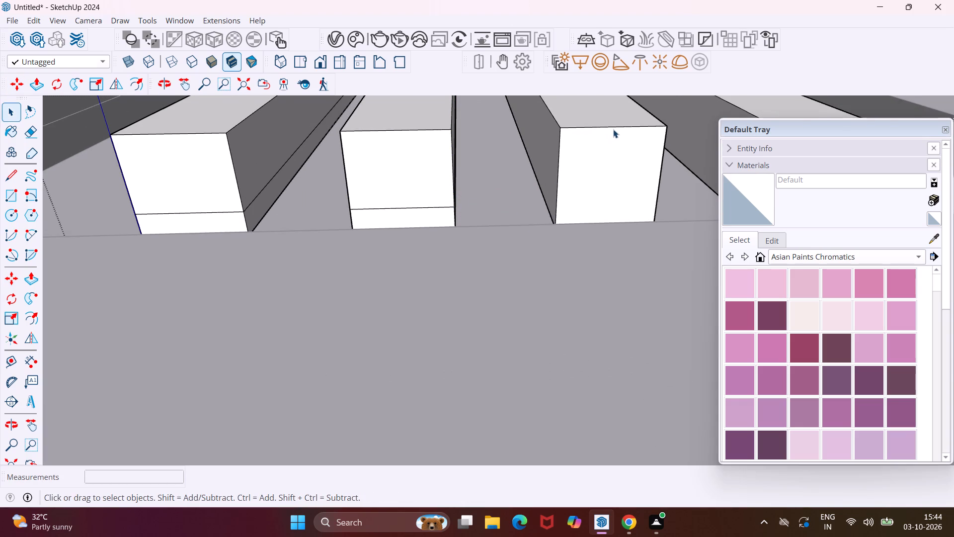
# Copy the near end edge and two long top edges of the third bar 3" down onto its end and side faces.
pyautogui.scroll(-4, 613, 129)
pyautogui.moveTo(613, 128); pyautogui.dragTo(571, 133, button='middle')
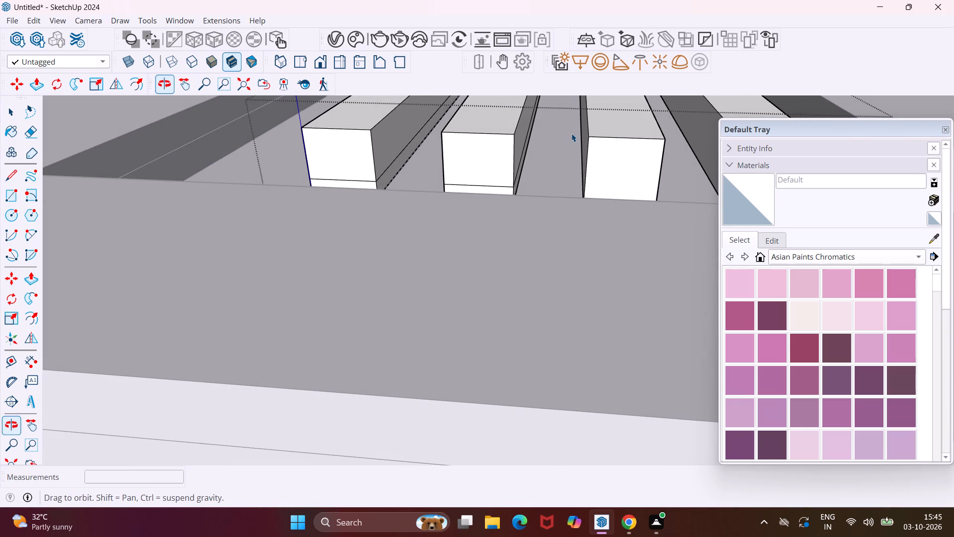
pyautogui.click(189, 81)
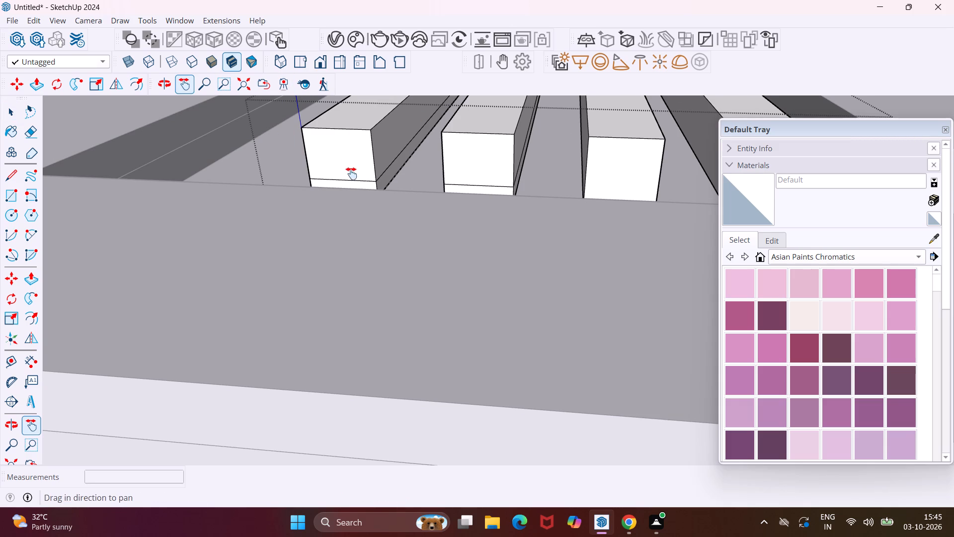
pyautogui.moveTo(352, 174); pyautogui.dragTo(197, 179)
pyautogui.press('Escape')
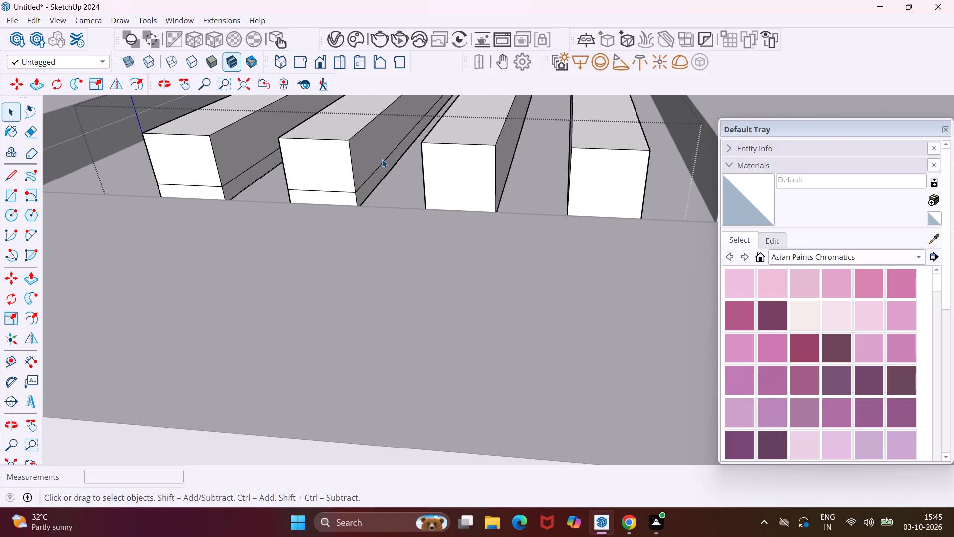
pyautogui.press('space')
pyautogui.click(470, 144)
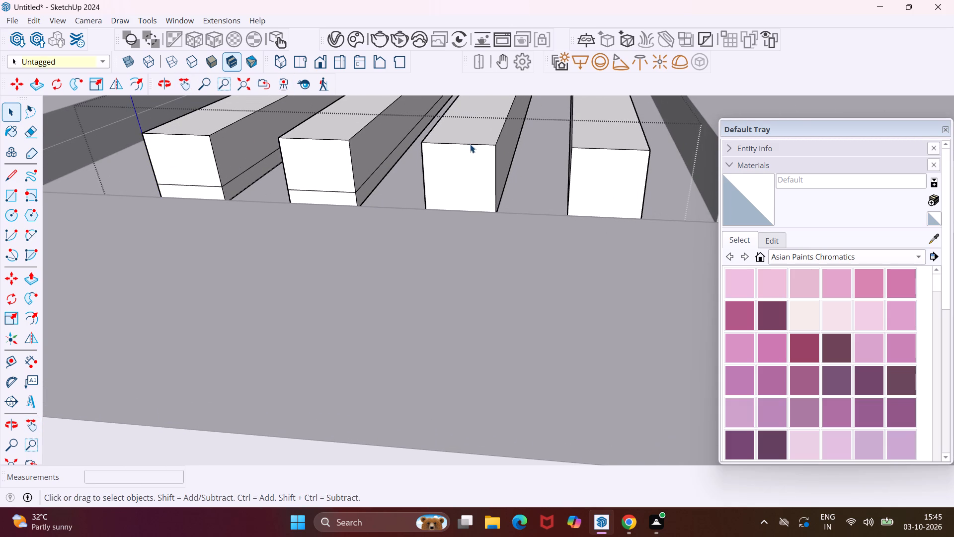
pyautogui.keyDown('ctrl'); pyautogui.click(429, 133); pyautogui.keyUp('ctrl')
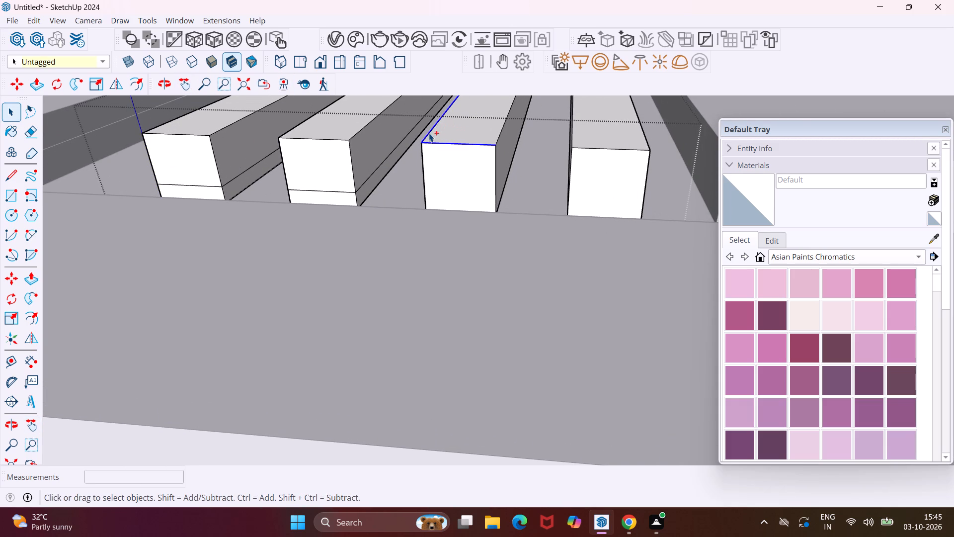
pyautogui.keyDown('ctrl'); pyautogui.click(502, 125); pyautogui.keyUp('ctrl')
pyautogui.press('m')
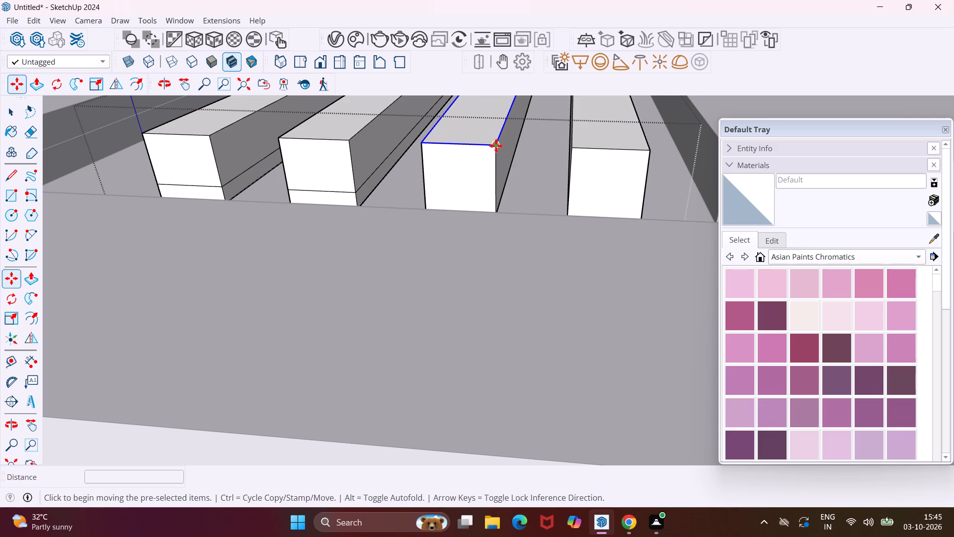
pyautogui.click(495, 147)
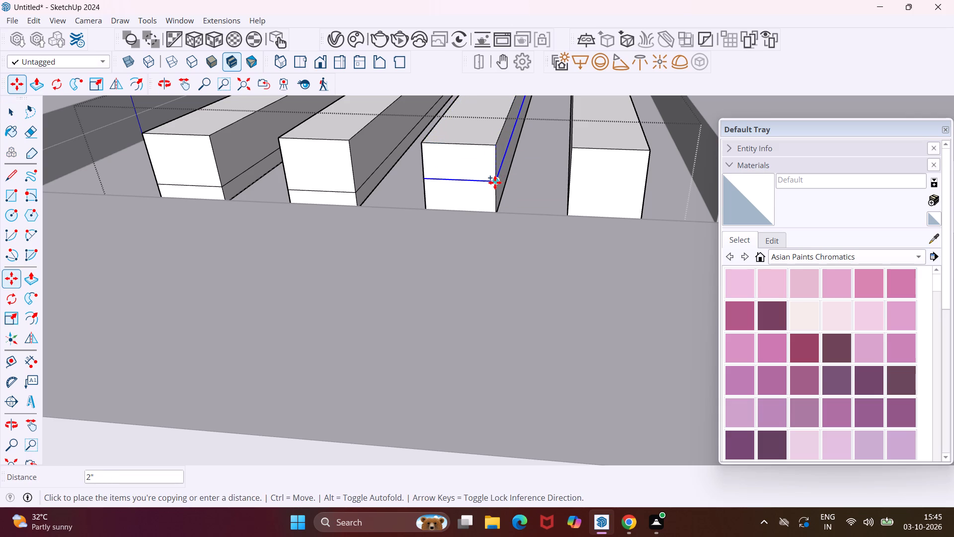
pyautogui.scroll(4, 495, 182)
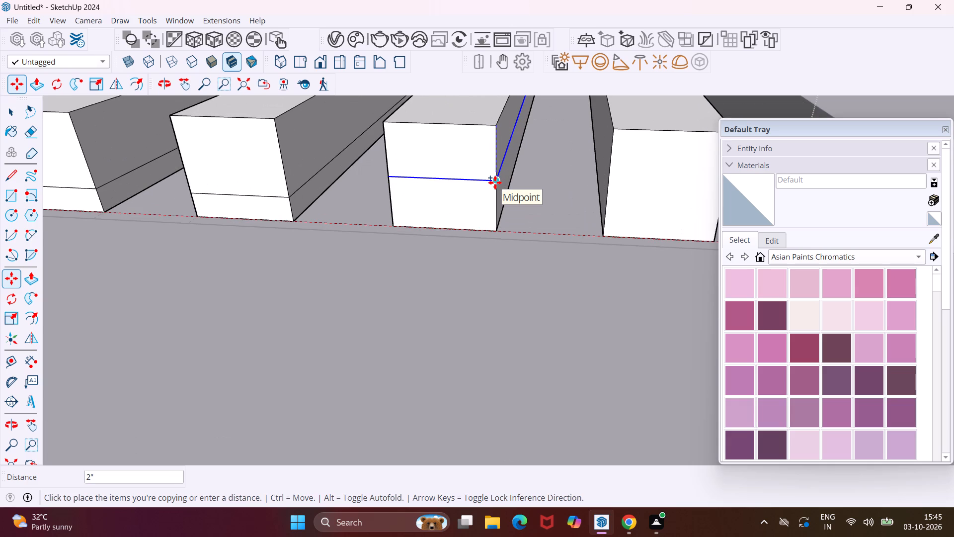
pyautogui.write('3"')
pyautogui.press('Return')
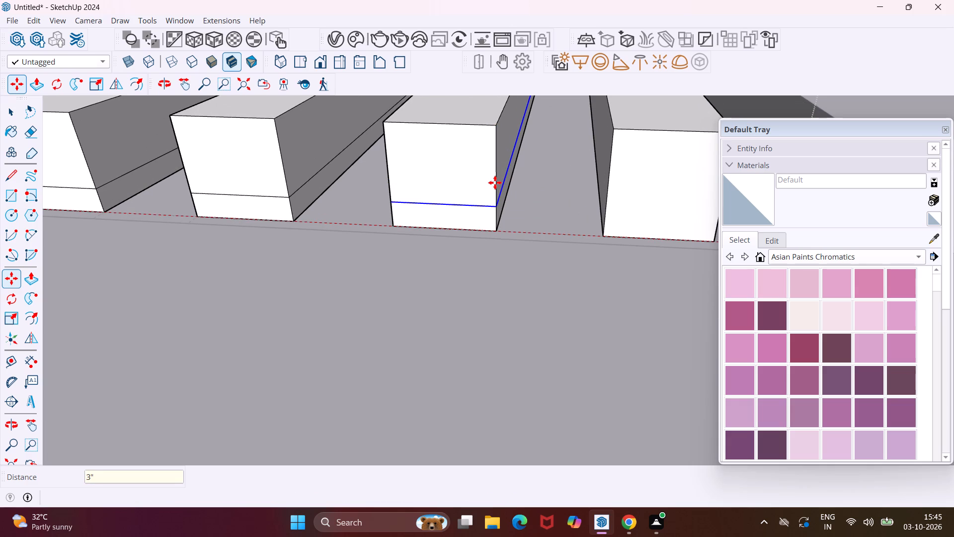
pyautogui.press('Escape')
pyautogui.press('space')
# Copy the near end edge and two long top edges of the fourth, last unsplit bar 3" down onto its end and side faces.
pyautogui.scroll(-4, 495, 182)
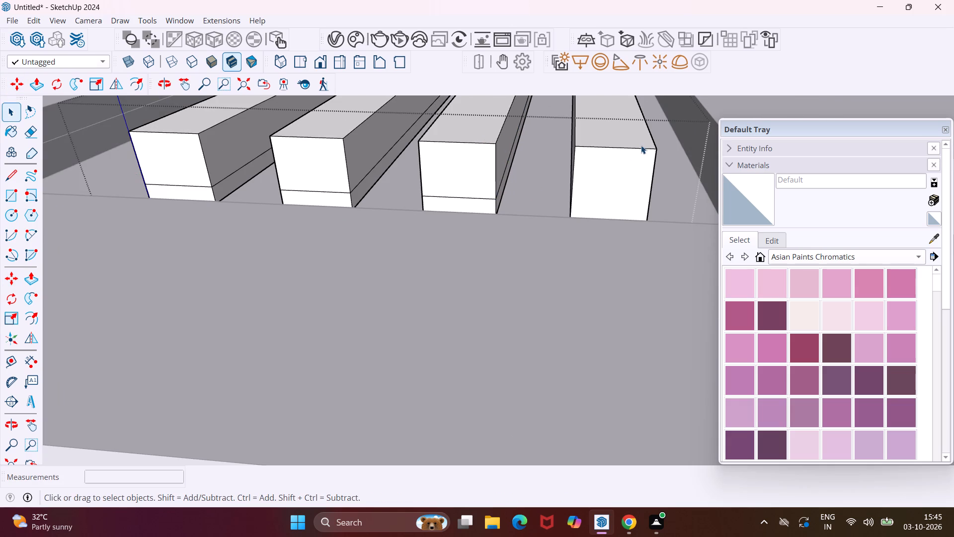
pyautogui.keyDown('ctrl'); pyautogui.click(645, 148); pyautogui.keyUp('ctrl')
pyautogui.click(576, 131)
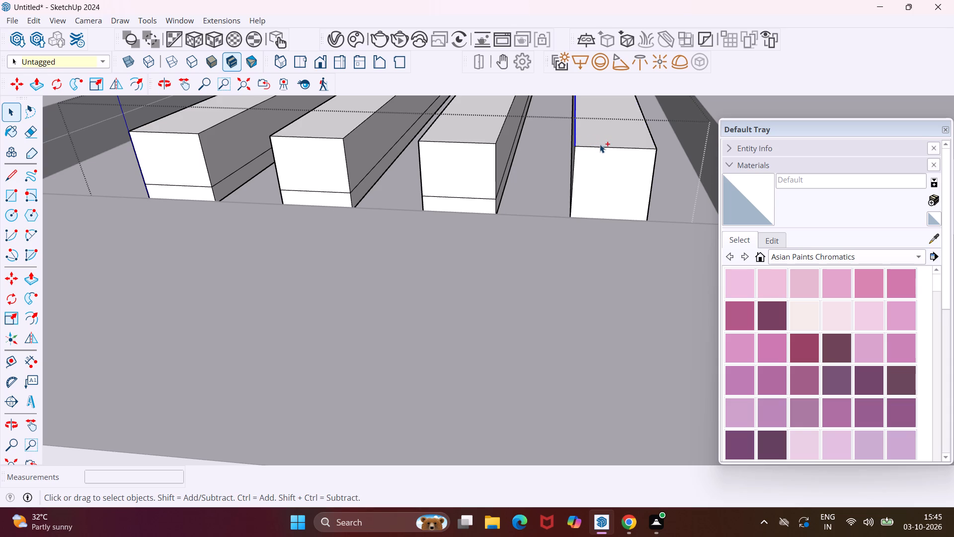
pyautogui.keyDown('ctrl'); pyautogui.click(603, 145); pyautogui.keyUp('ctrl')
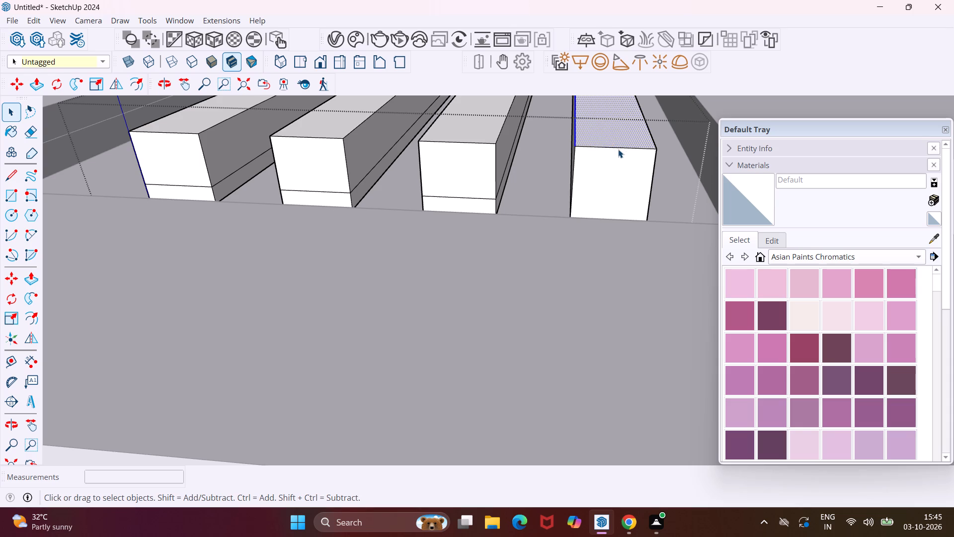
pyautogui.click(608, 146)
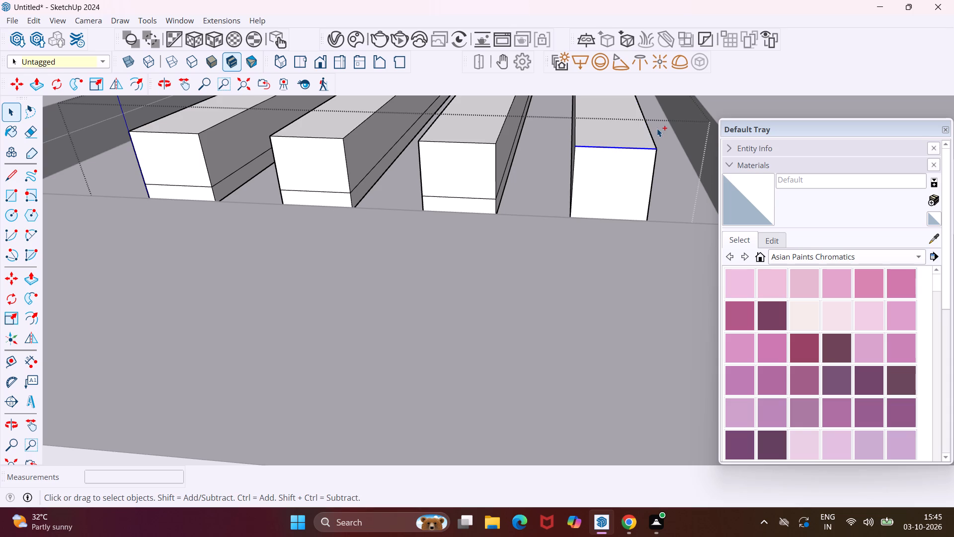
pyautogui.keyDown('ctrl'); pyautogui.click(651, 136); pyautogui.keyUp('ctrl')
pyautogui.keyDown('ctrl'); pyautogui.click(574, 128); pyautogui.keyUp('ctrl')
pyautogui.press('m')
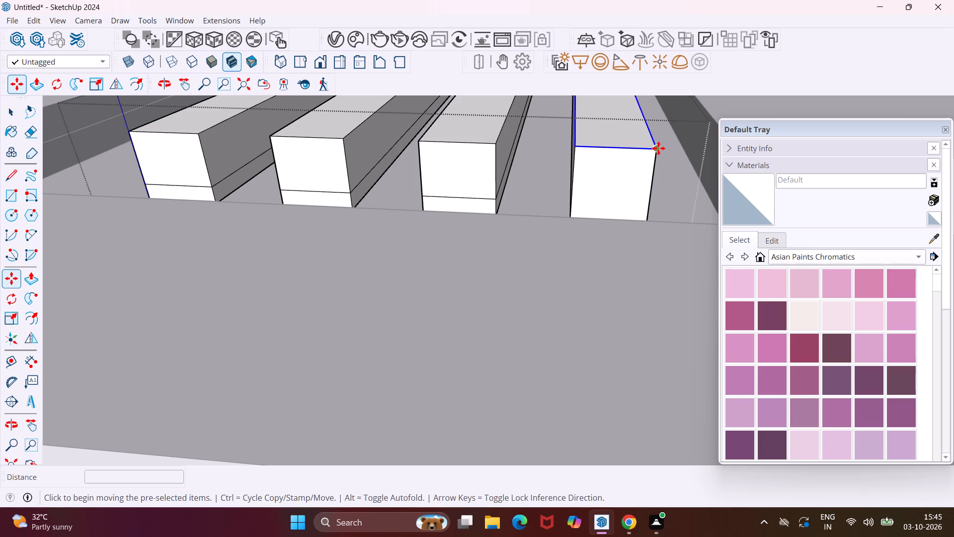
pyautogui.click(658, 148)
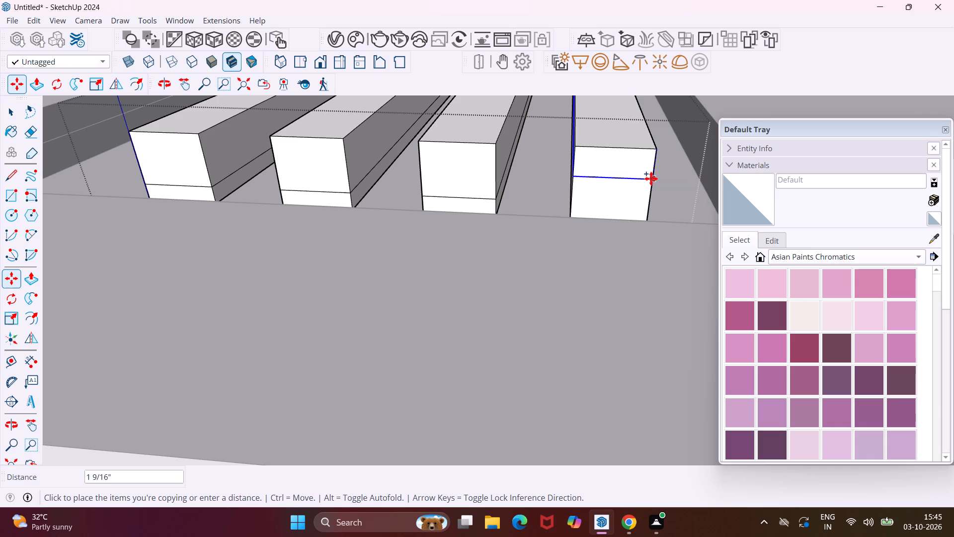
pyautogui.write('3"')
pyautogui.press('Return')
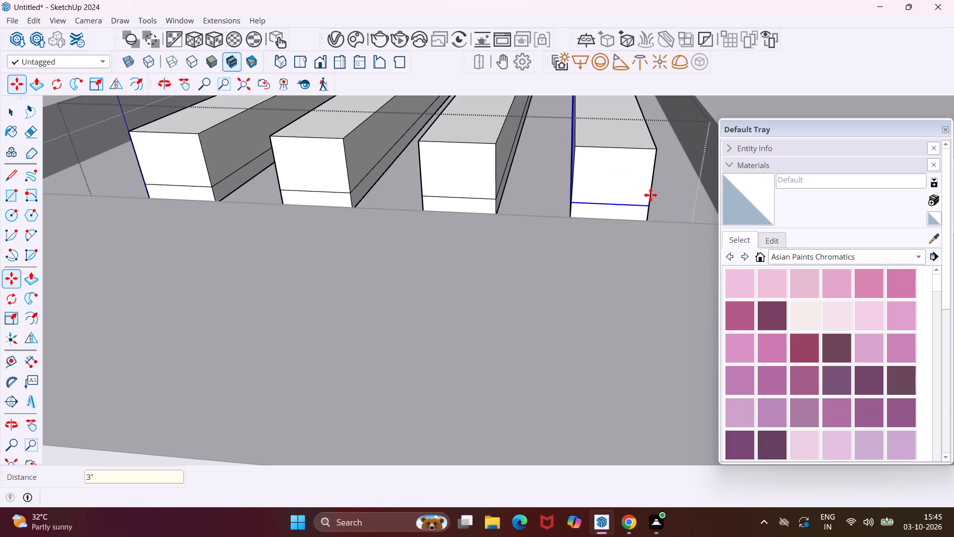
# Copy the top edges at the opposite, unsplit ends of three bars 3" down onto their end faces.
pyautogui.press('Escape')
pyautogui.press('space')
pyautogui.scroll(-13, 385, 204)
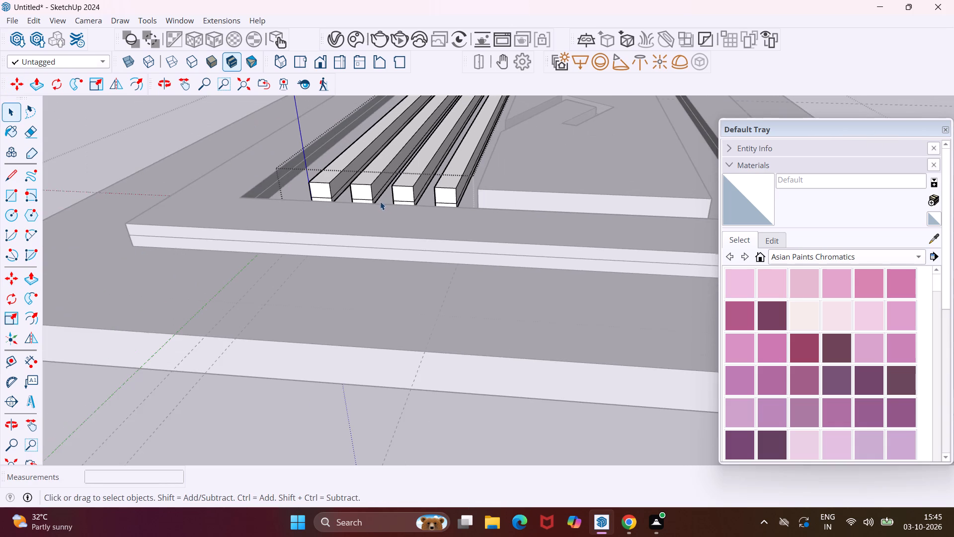
pyautogui.moveTo(213, 188); pyautogui.dragTo(613, 162, button='middle')
pyautogui.scroll(-12, 472, 224)
pyautogui.moveTo(164, 291); pyautogui.dragTo(380, 265, button='middle')
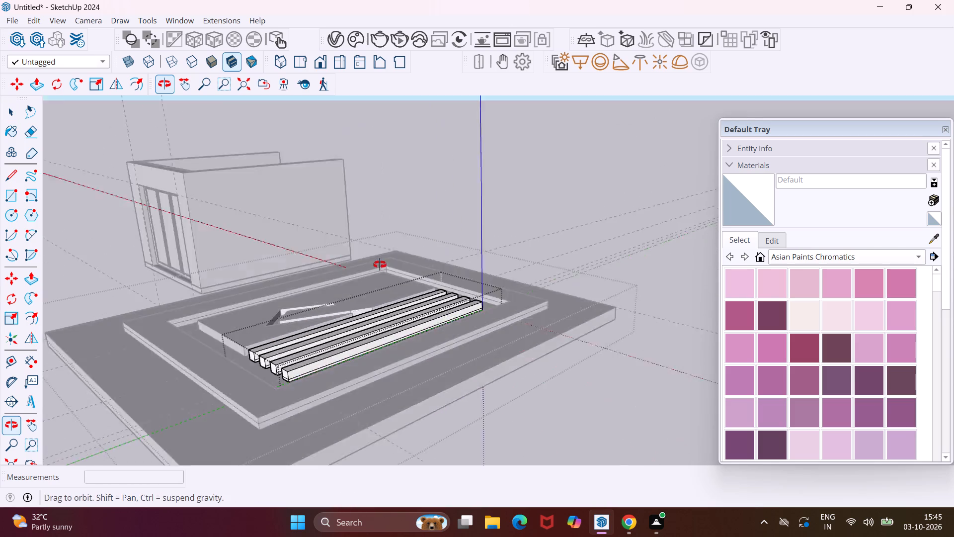
pyautogui.moveTo(380, 265); pyautogui.dragTo(456, 243, button='middle')
pyautogui.scroll(13, 457, 349)
pyautogui.moveTo(462, 336); pyautogui.dragTo(476, 338, button='middle')
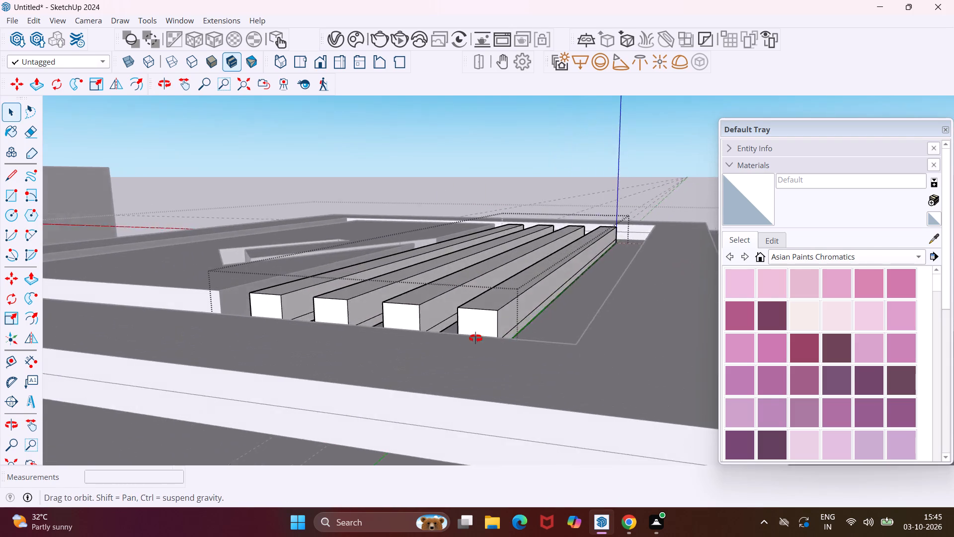
pyautogui.moveTo(476, 338); pyautogui.dragTo(589, 401, button='middle')
pyautogui.scroll(9, 121, 342)
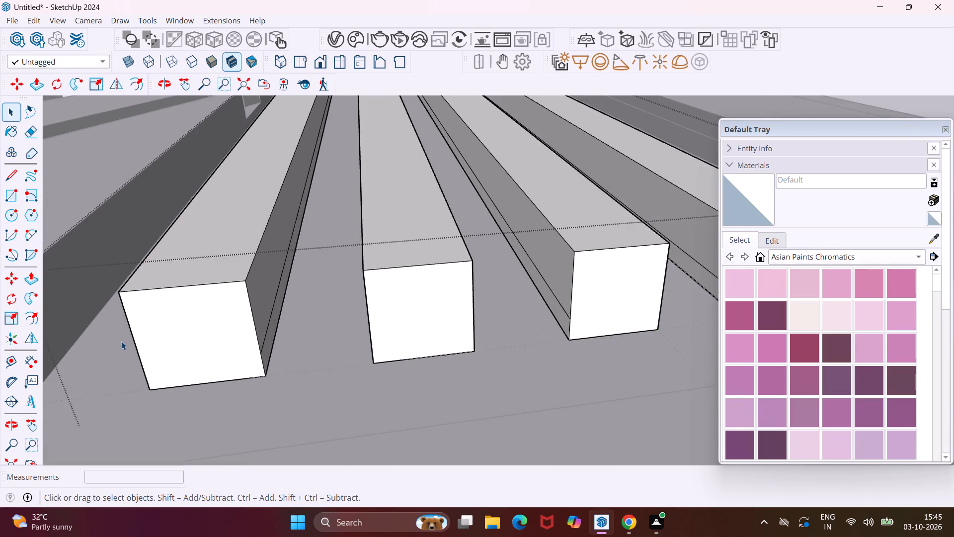
pyautogui.scroll(1, 121, 341)
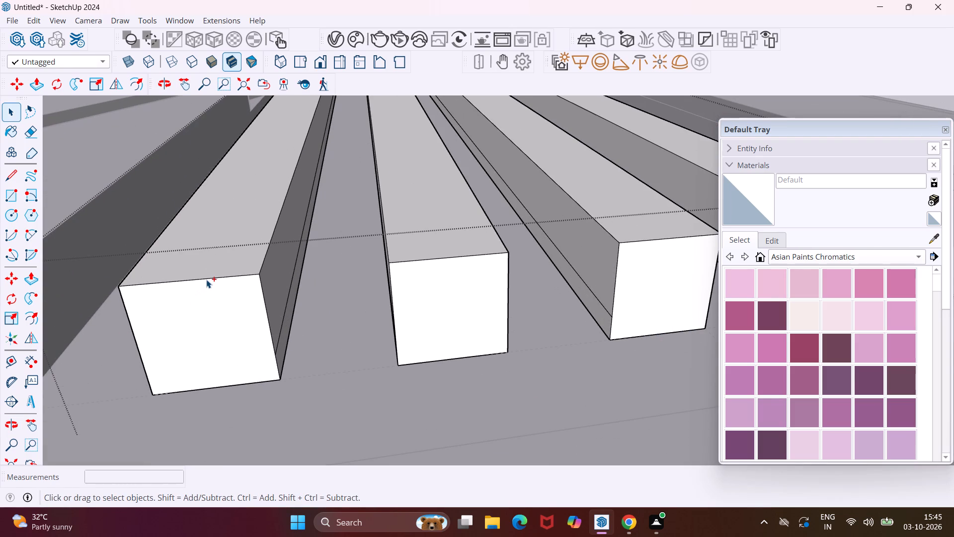
pyautogui.keyDown('ctrl'); pyautogui.click(209, 278); pyautogui.keyUp('ctrl')
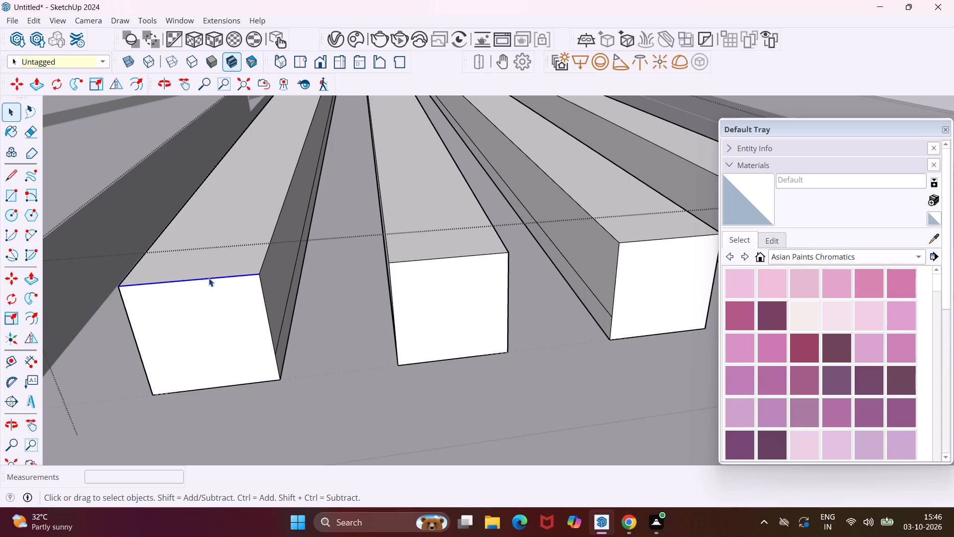
pyautogui.keyDown('ctrl'); pyautogui.click(442, 258); pyautogui.keyUp('ctrl')
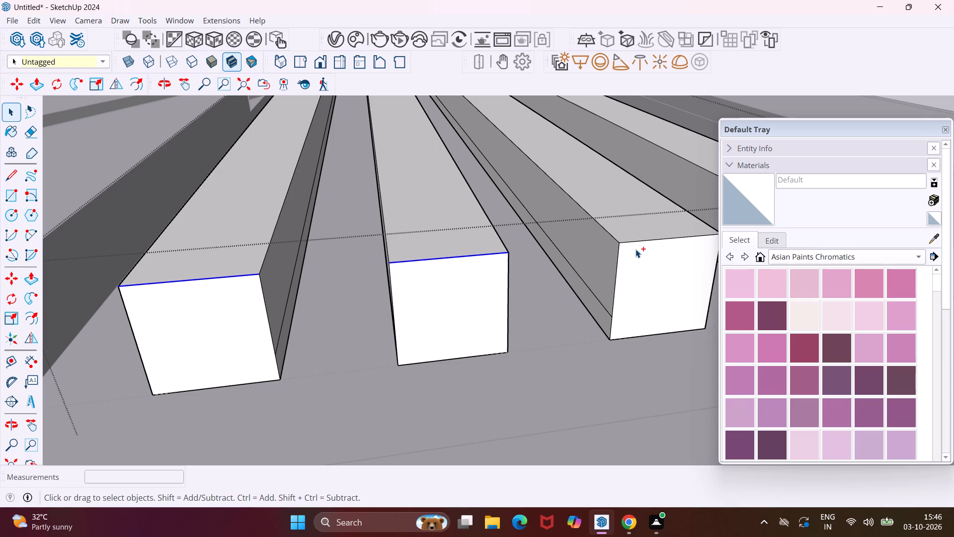
pyautogui.keyDown('ctrl'); pyautogui.click(633, 241); pyautogui.keyUp('ctrl')
pyautogui.press('m')
pyautogui.click(621, 246)
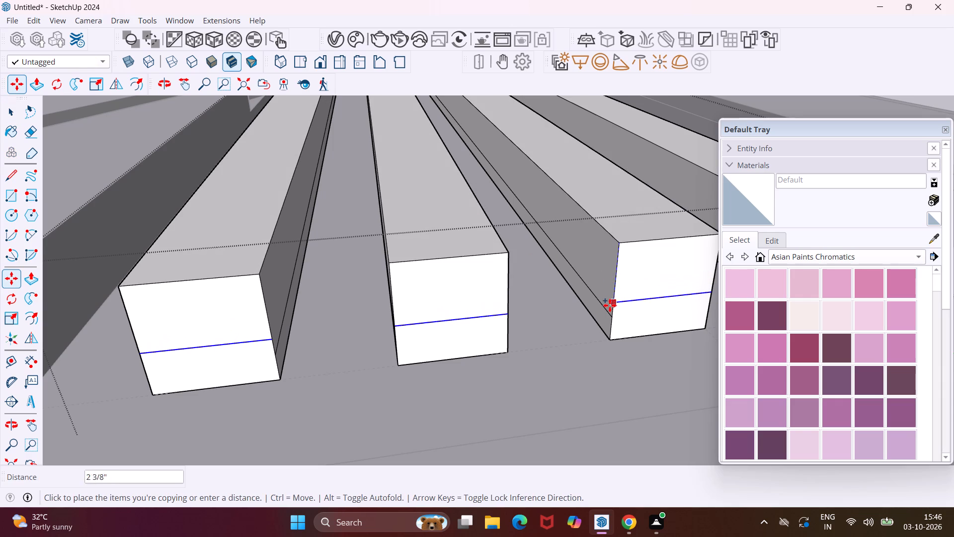
pyautogui.write('3"')
pyautogui.press('Return')
pyautogui.press('Escape')
pyautogui.press('space')
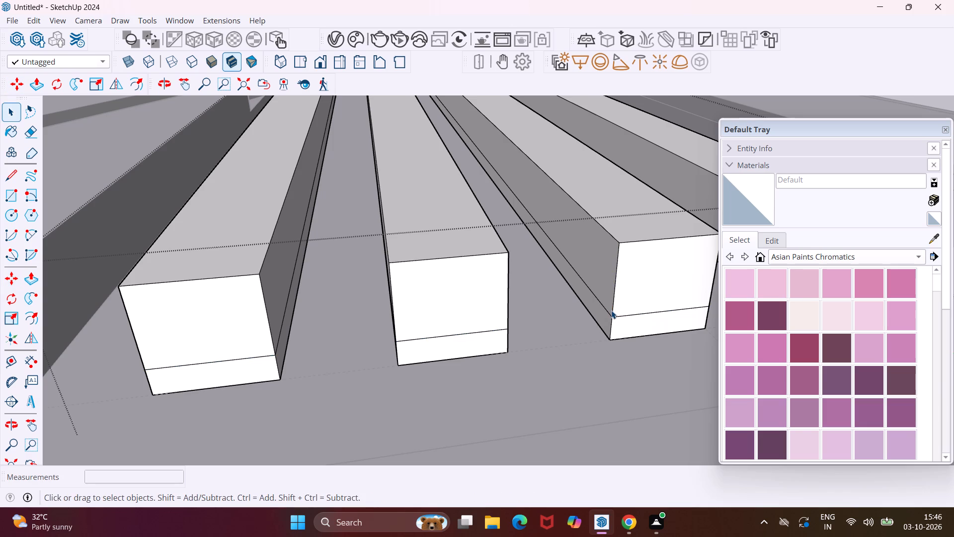
# Close the group of four bars and return to the surrounding ceiling group.
pyautogui.scroll(-13, 613, 308)
pyautogui.scroll(-6, 453, 307)
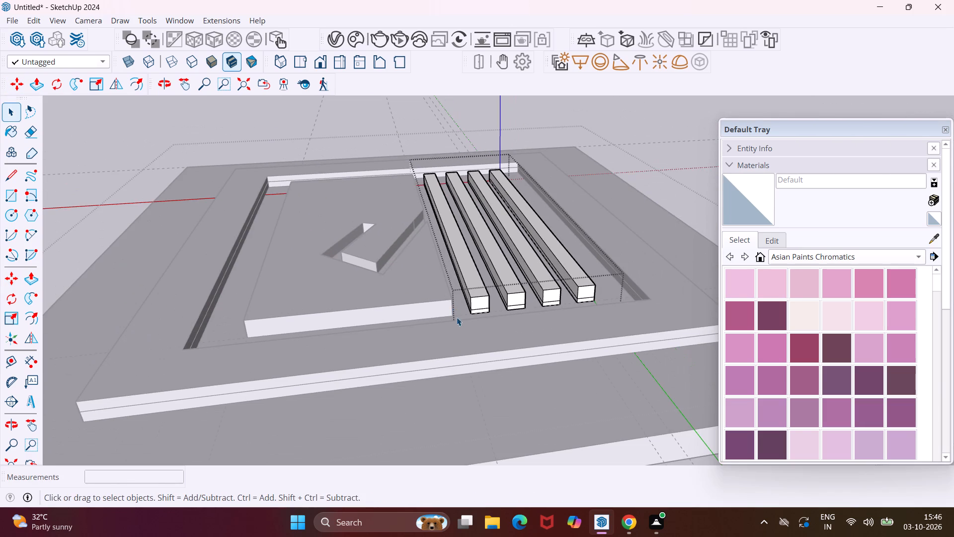
pyautogui.click(113, 223)
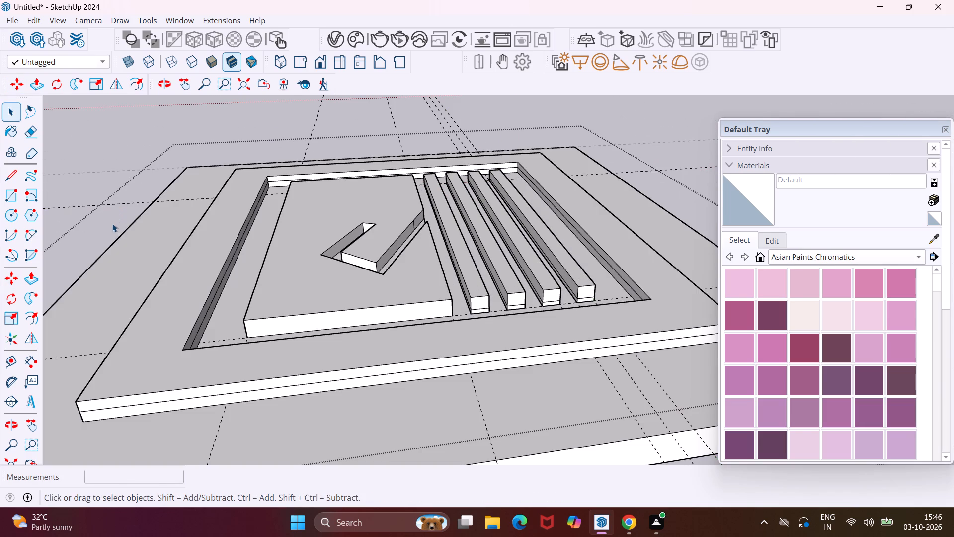
# Copy the grooved panel's near end top edge 3" down onto its end face.
pyautogui.scroll(10, 273, 321)
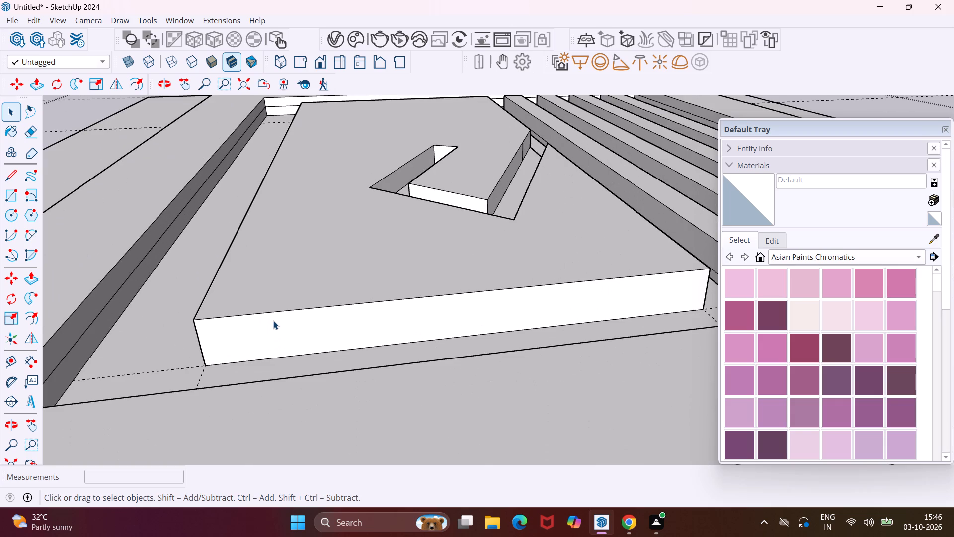
pyautogui.keyDown('ctrl'); pyautogui.click(266, 311); pyautogui.keyUp('ctrl')
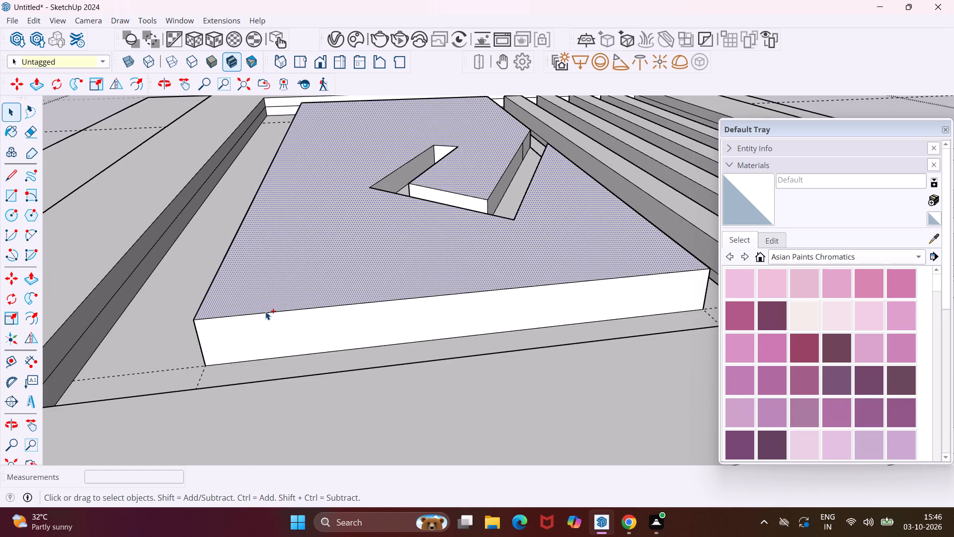
pyautogui.click(264, 313)
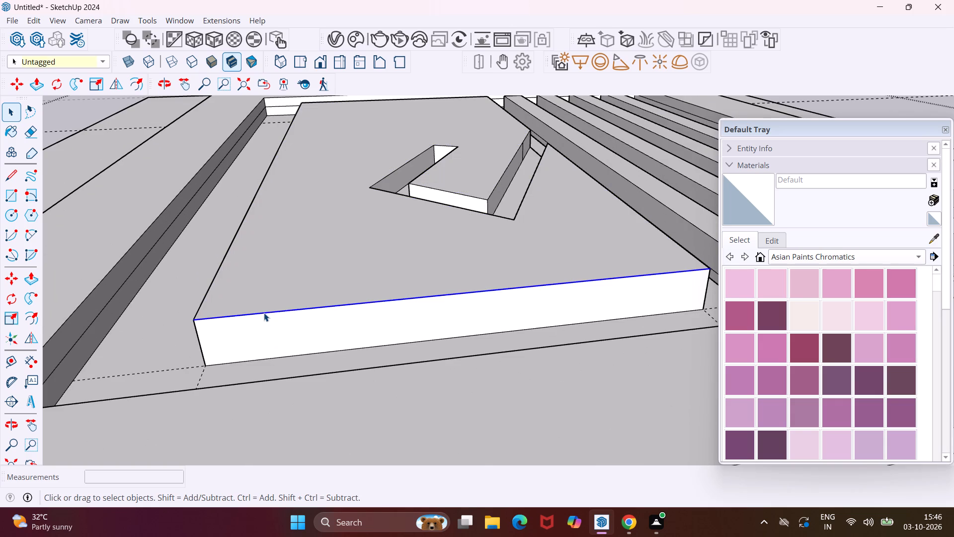
pyautogui.press('m')
pyautogui.click(194, 321)
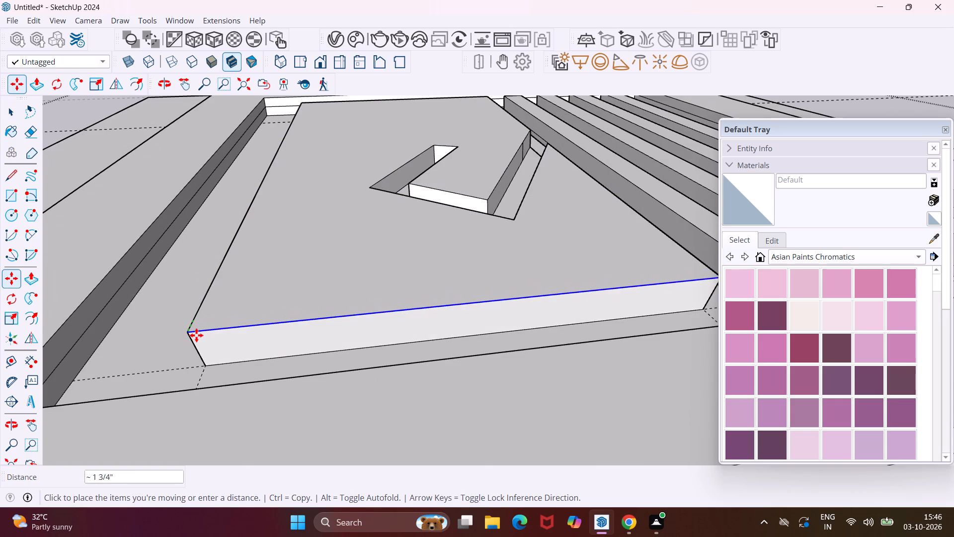
pyautogui.write('3"')
pyautogui.press('Return')
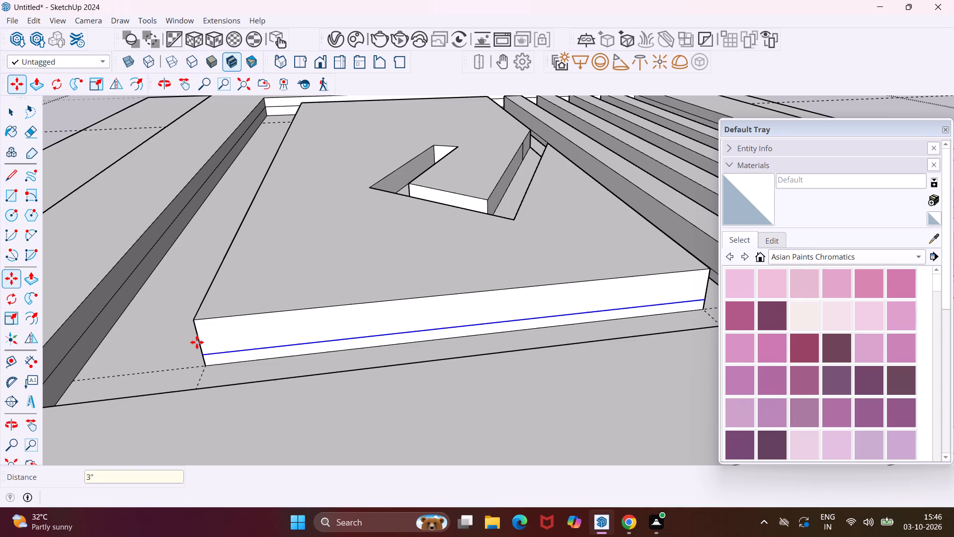
pyautogui.moveTo(186, 321); pyautogui.dragTo(290, 335, button='middle')
pyautogui.press('Escape')
pyautogui.press('space')
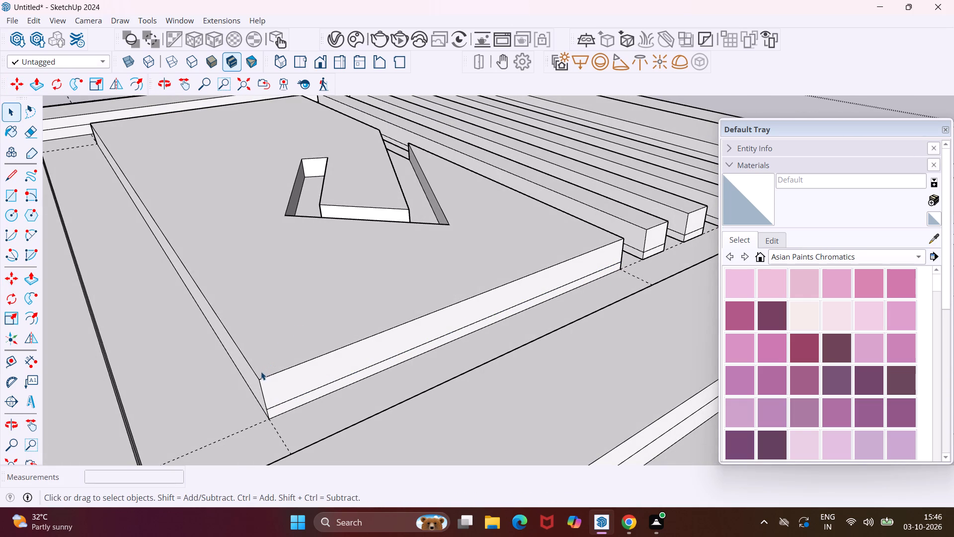
# Copy the grooved panel's long top edge on the side away from the bars 3" down onto its side face.
pyautogui.click(253, 370)
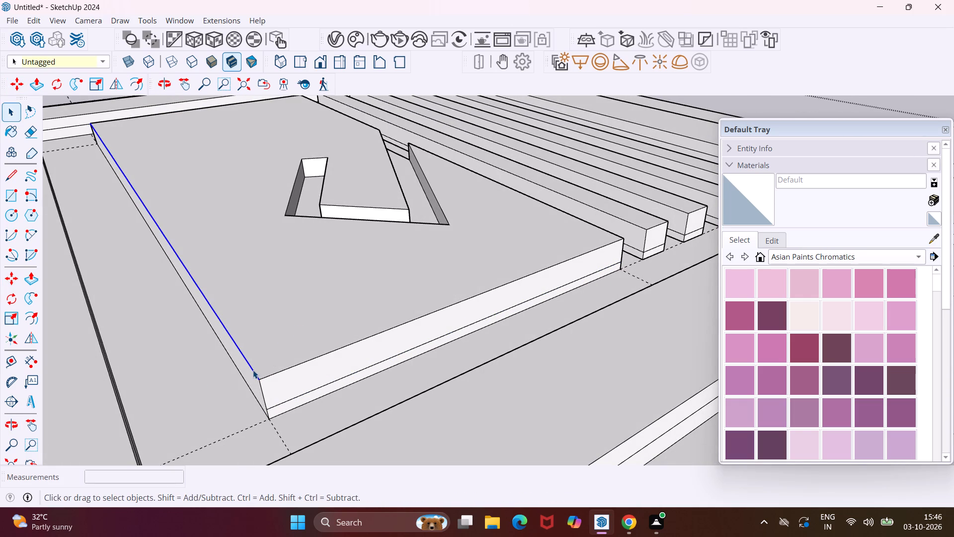
pyautogui.press('m')
pyautogui.click(259, 382)
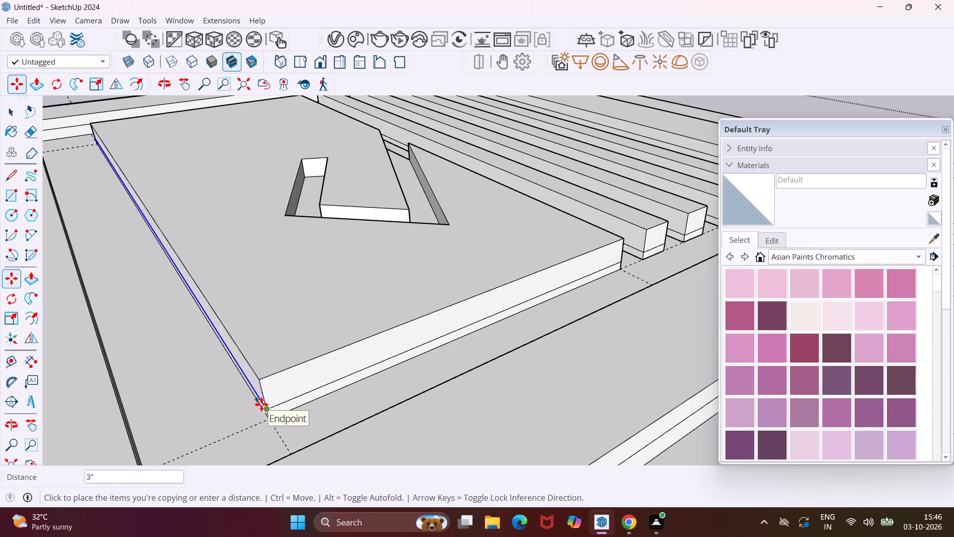
pyautogui.write('3"')
pyautogui.press('Return')
pyautogui.press('Escape')
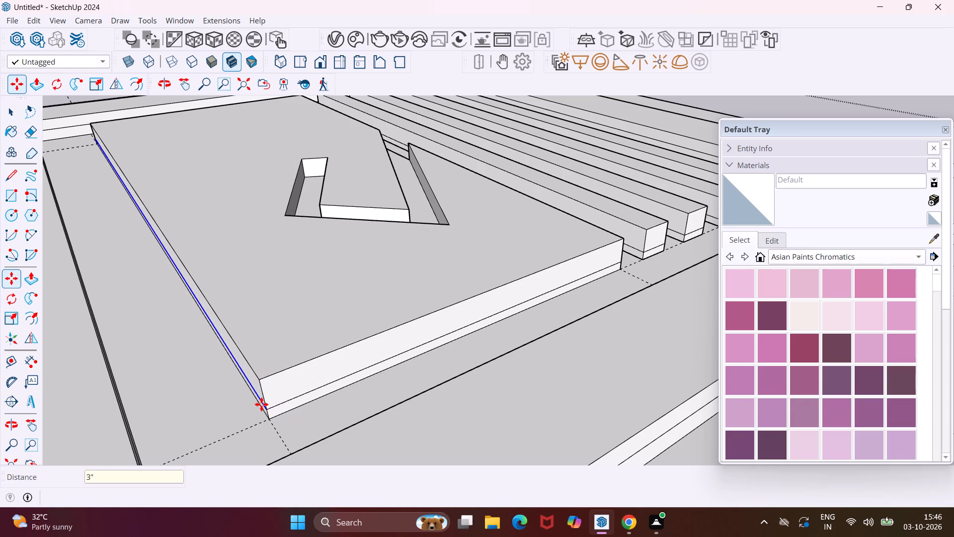
pyautogui.press('space')
# Copy the panel's top edge facing the bars, from the near corner to the groove opening, 3" down its side face.
pyautogui.moveTo(528, 239); pyautogui.dragTo(376, 285, button='middle')
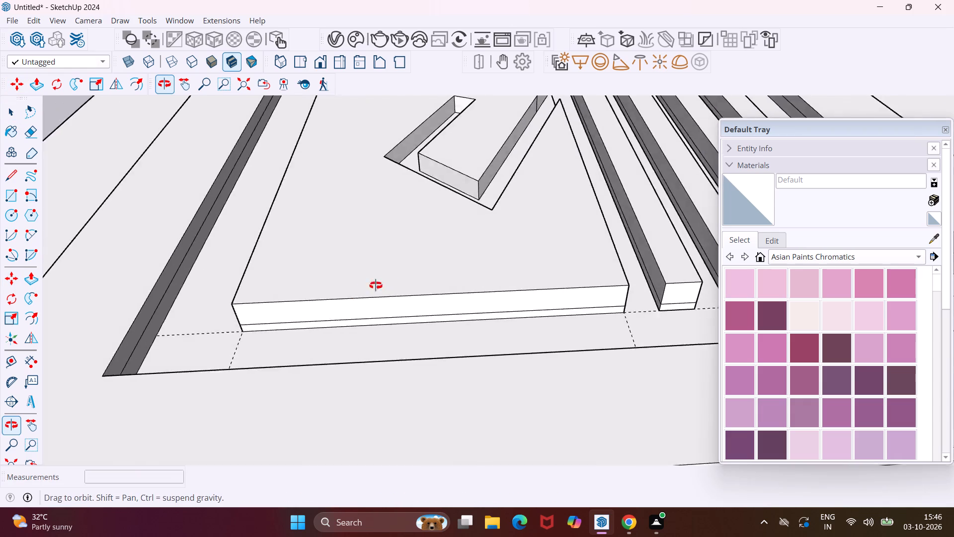
pyautogui.moveTo(376, 285); pyautogui.dragTo(291, 248, button='middle')
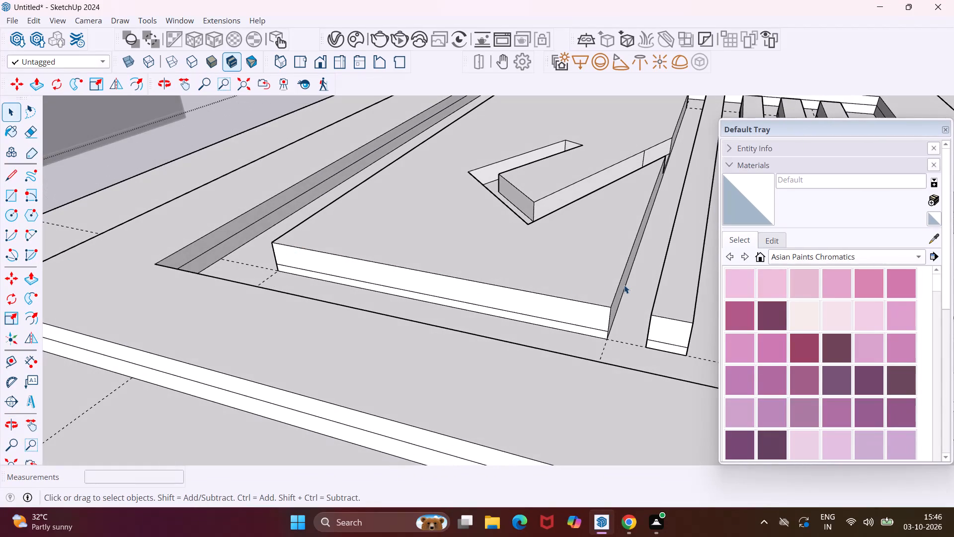
pyautogui.scroll(4, 624, 285)
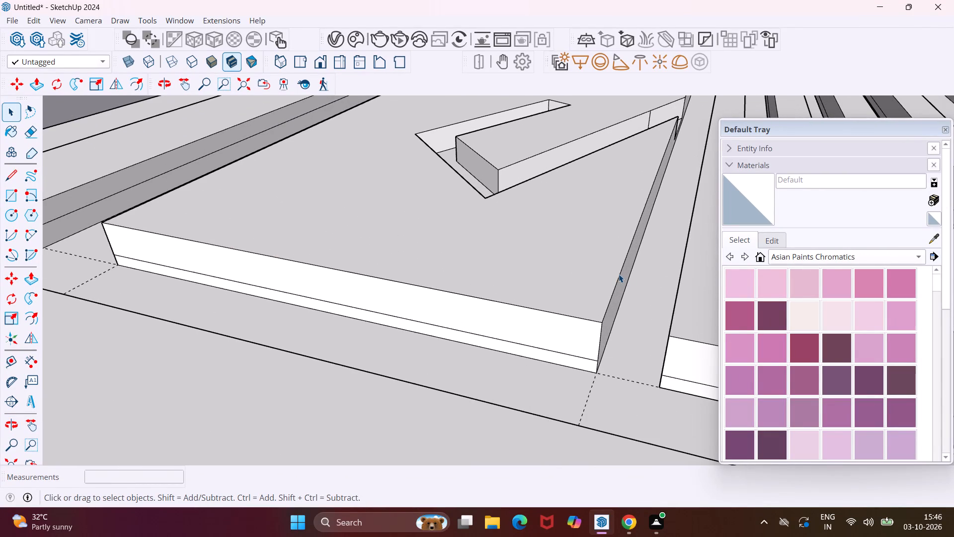
pyautogui.click(619, 274)
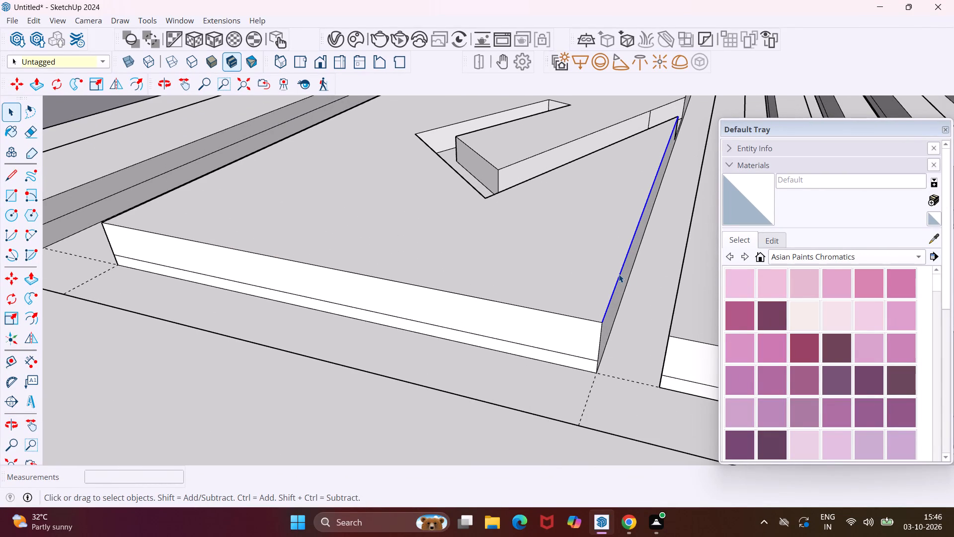
pyautogui.press('m')
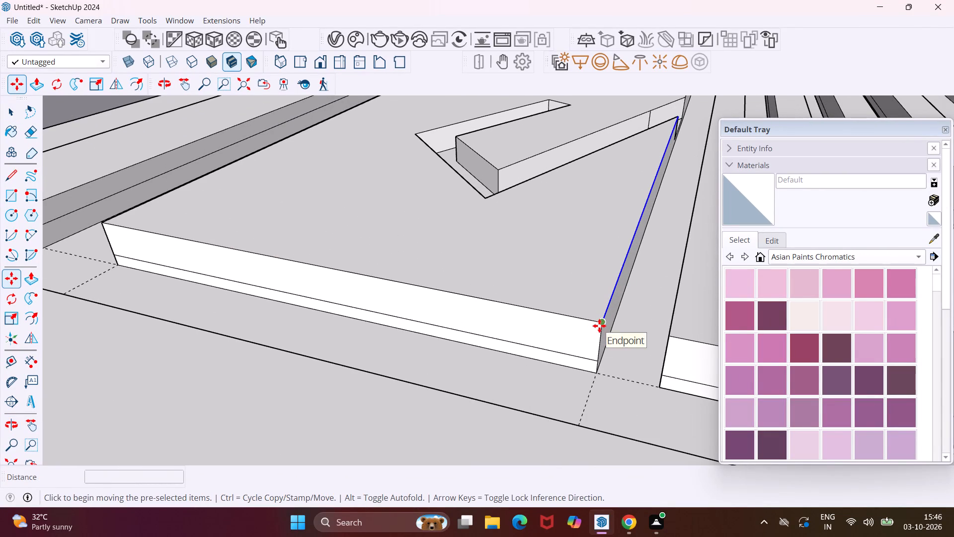
pyautogui.click(600, 325)
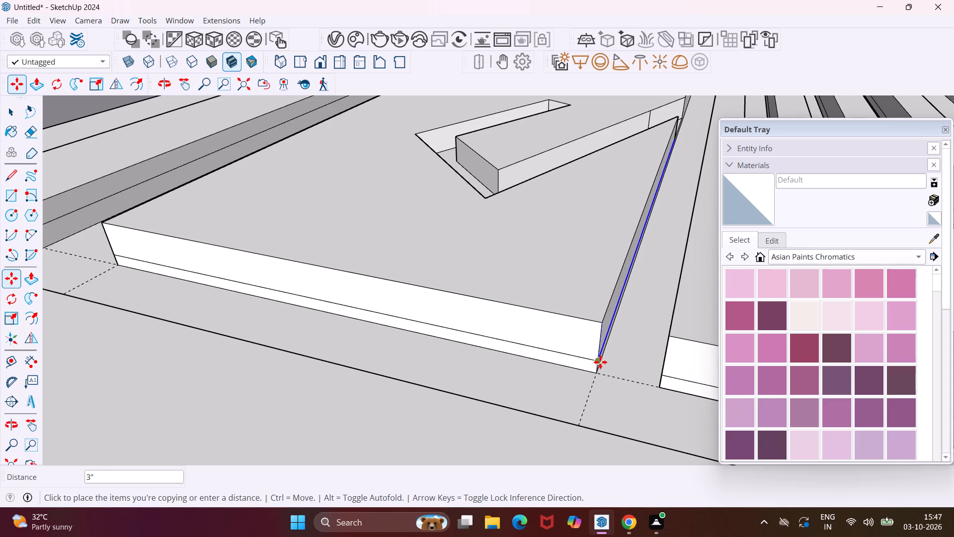
pyautogui.click(600, 362)
pyautogui.press('Escape')
pyautogui.press('space')
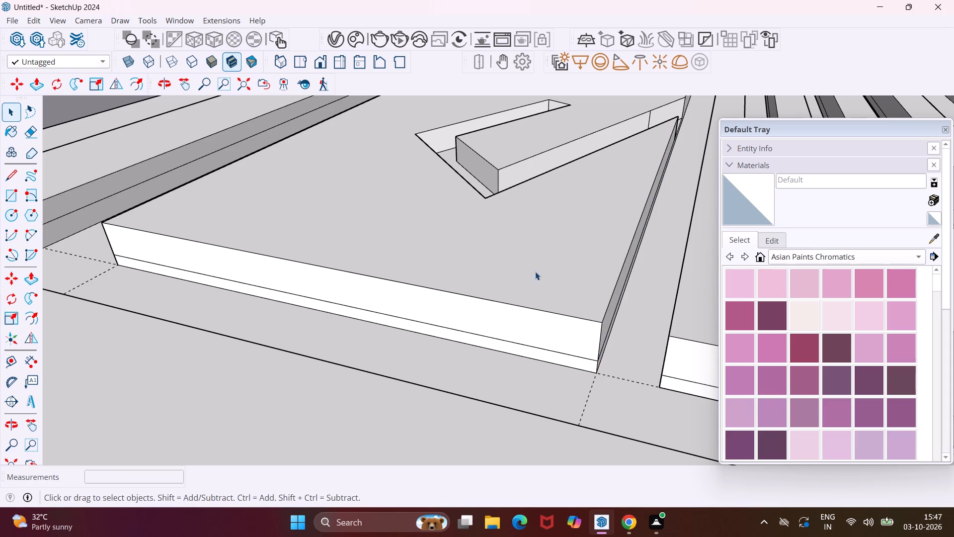
# Copy the grooved panel's top edge at the far, still unsplit end 3" down onto its end face.
pyautogui.moveTo(488, 199); pyautogui.dragTo(679, 240, button='middle')
pyautogui.scroll(6, 385, 191)
pyautogui.moveTo(386, 189); pyautogui.dragTo(360, 196, button='middle')
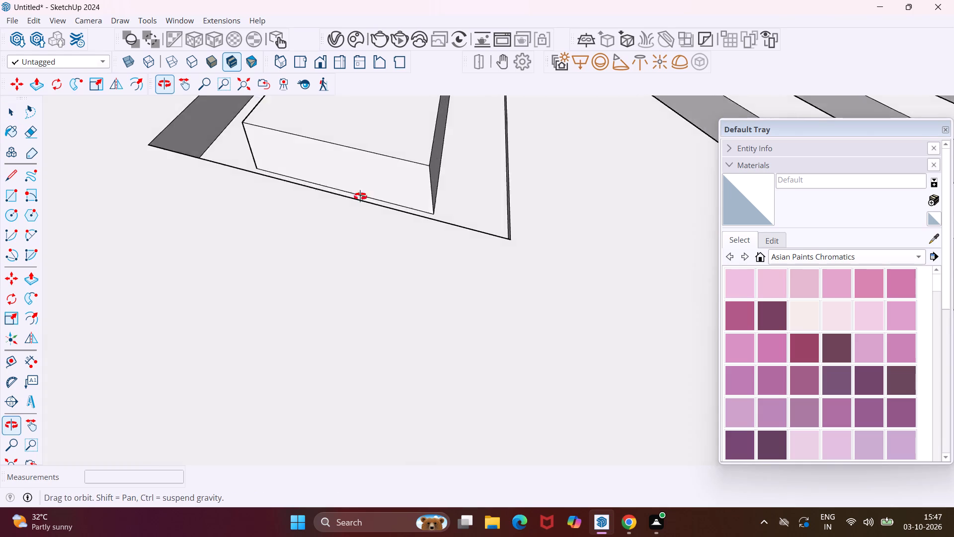
pyautogui.moveTo(360, 196); pyautogui.dragTo(346, 200, button='middle')
pyautogui.scroll(-19, 344, 200)
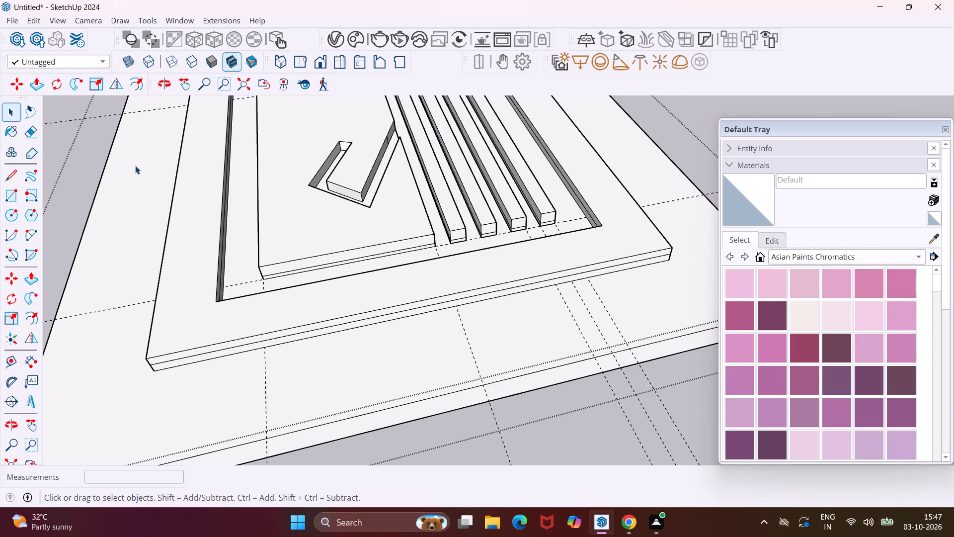
pyautogui.moveTo(72, 164); pyautogui.dragTo(426, 208, button='middle')
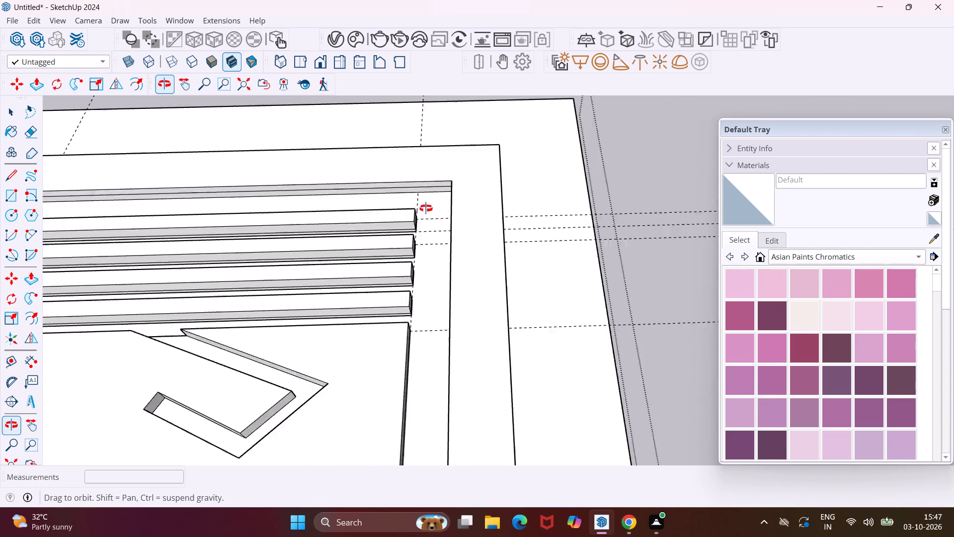
pyautogui.moveTo(426, 208); pyautogui.dragTo(606, 45, button='middle')
pyautogui.scroll(-6, 525, 137)
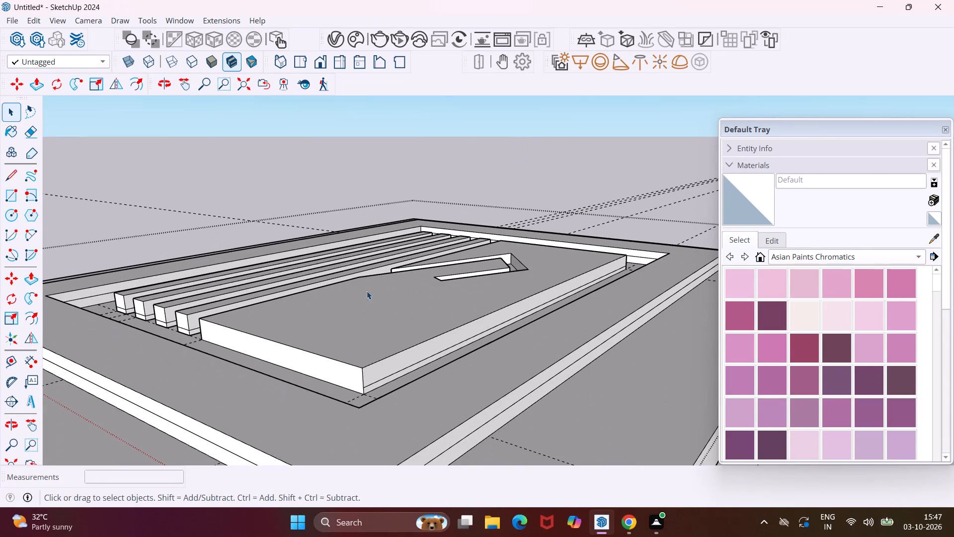
pyautogui.scroll(9, 316, 353)
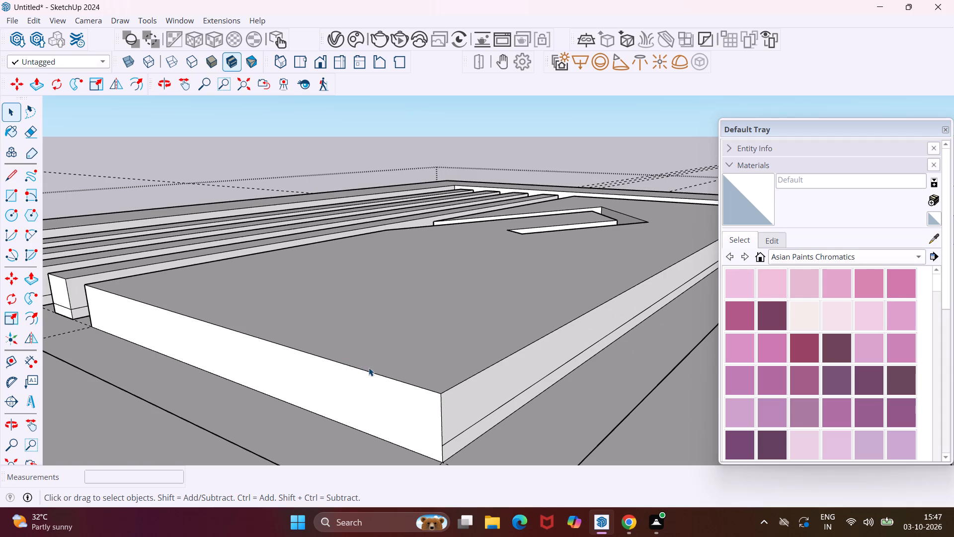
pyautogui.click(392, 379)
pyautogui.press('m')
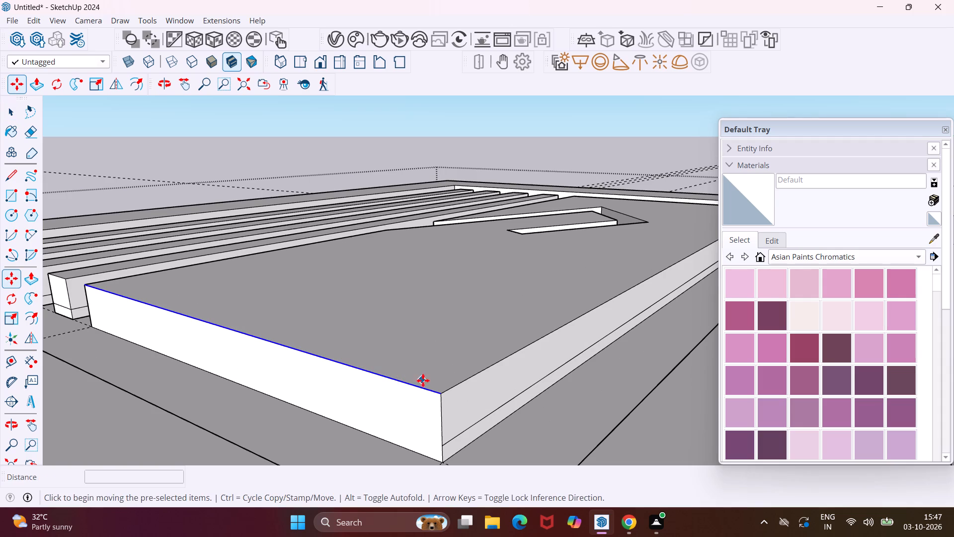
pyautogui.click(437, 392)
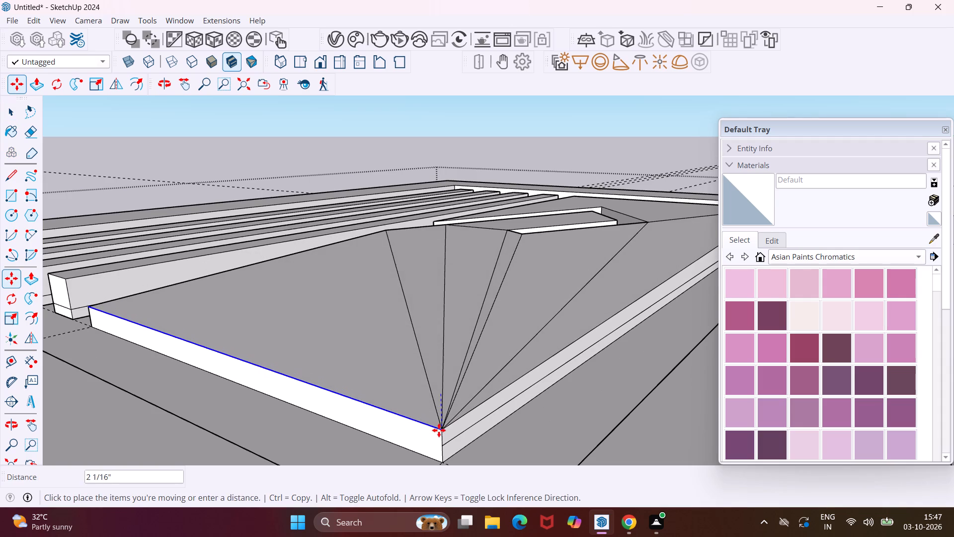
pyautogui.click(439, 442)
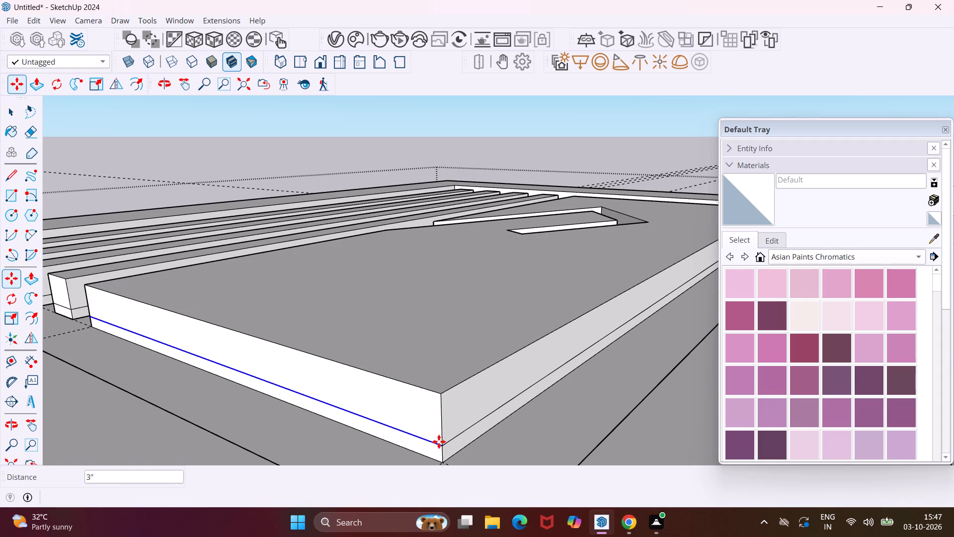
pyautogui.press('Escape')
pyautogui.press('space')
# Copy the panel's top edge facing the bars, from the groove opening to the far end corner, 3" down its side face.
pyautogui.moveTo(403, 310); pyautogui.dragTo(541, 377, button='middle')
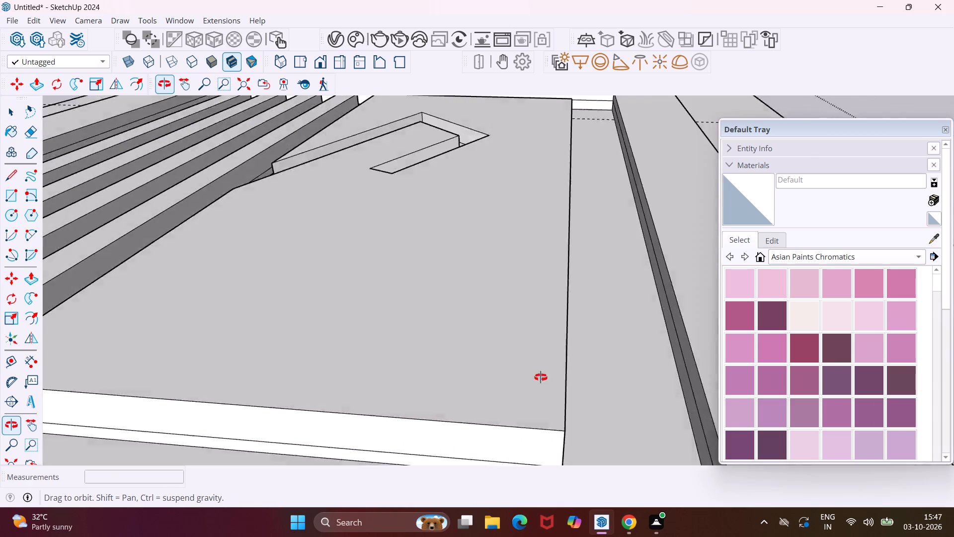
pyautogui.moveTo(541, 377); pyautogui.dragTo(578, 378, button='middle')
pyautogui.scroll(-5, 196, 244)
pyautogui.moveTo(155, 209); pyautogui.dragTo(235, 233, button='middle')
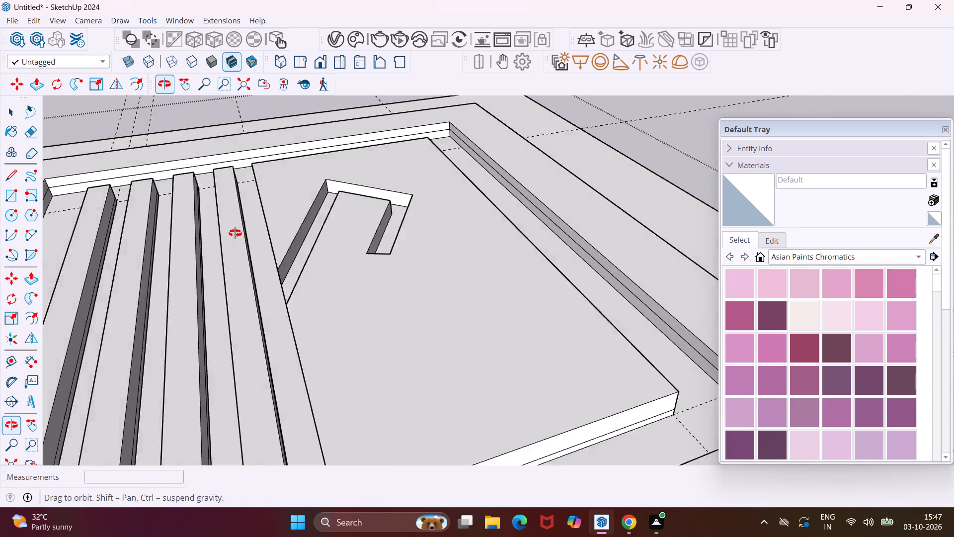
pyautogui.moveTo(235, 233); pyautogui.dragTo(236, 233, button='middle')
pyautogui.scroll(9, 327, 310)
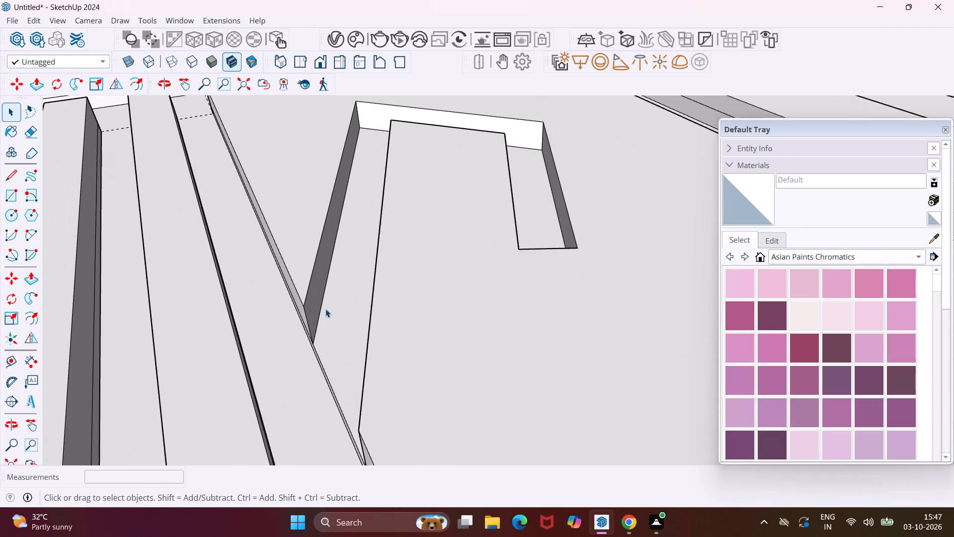
pyautogui.click(309, 287)
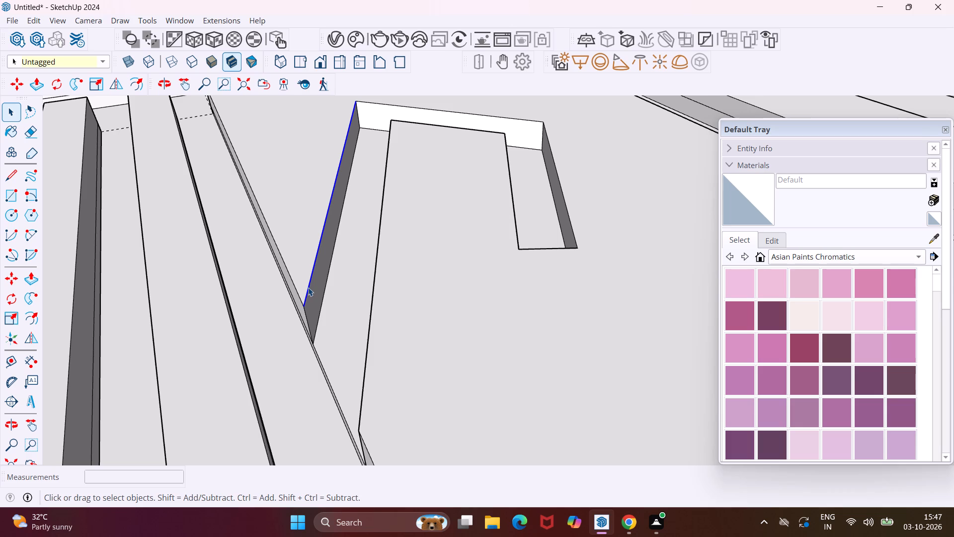
pyautogui.scroll(-13, 308, 287)
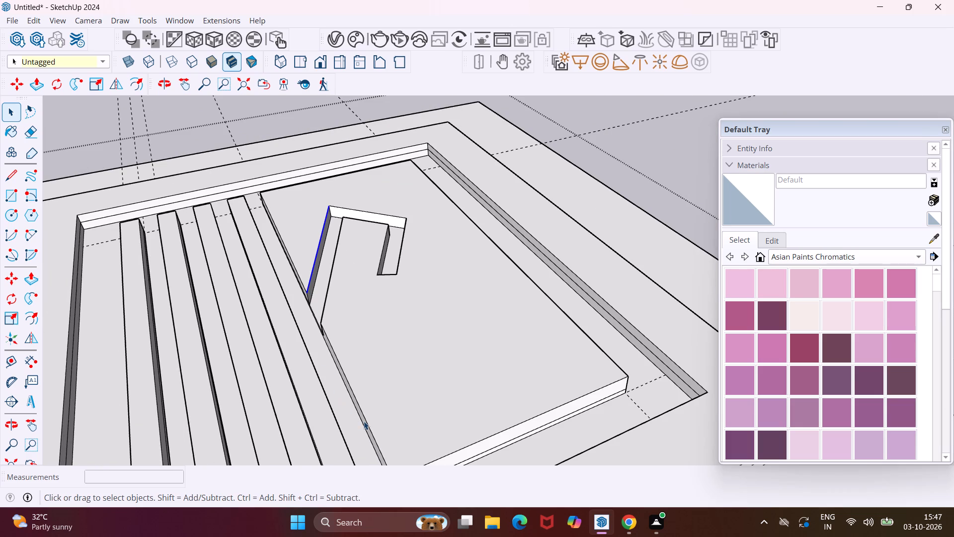
pyautogui.click(369, 425)
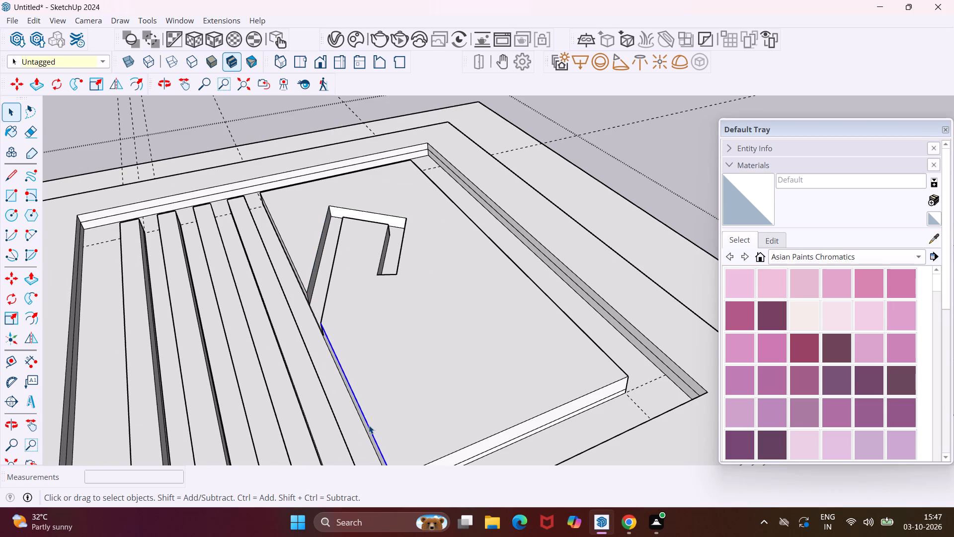
pyautogui.scroll(-6, 336, 381)
pyautogui.moveTo(363, 436); pyautogui.dragTo(369, 354, button='middle')
pyautogui.scroll(10, 362, 333)
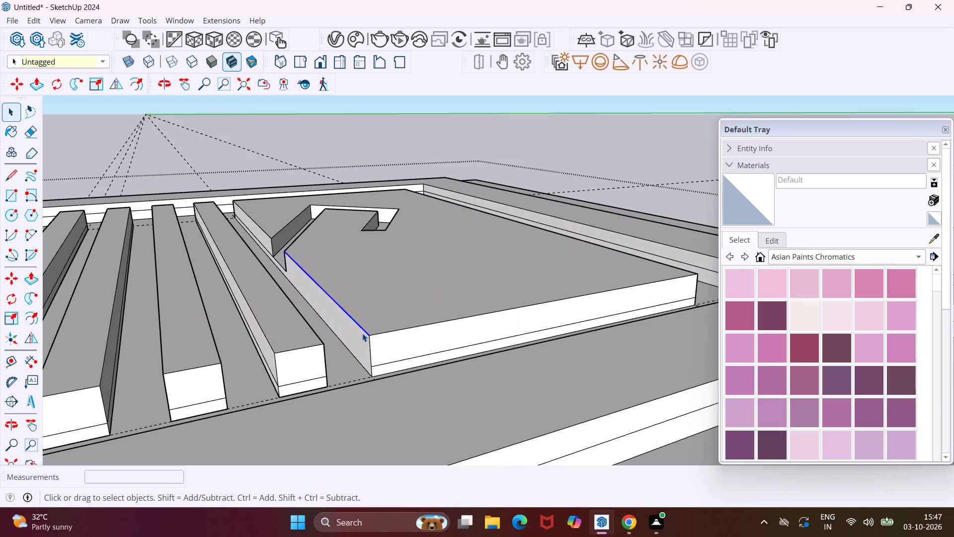
pyautogui.moveTo(363, 333); pyautogui.dragTo(420, 326, button='middle')
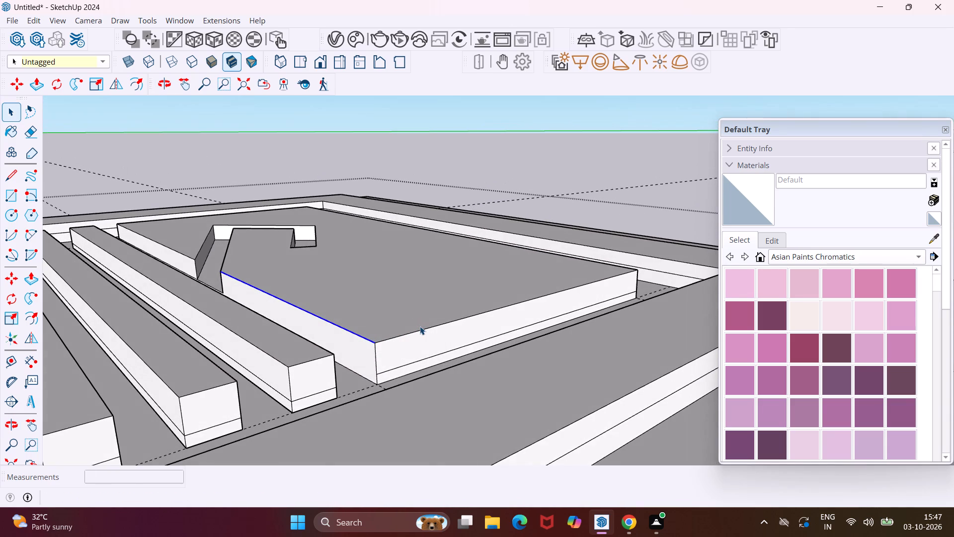
pyautogui.moveTo(366, 347); pyautogui.dragTo(332, 355, button='middle')
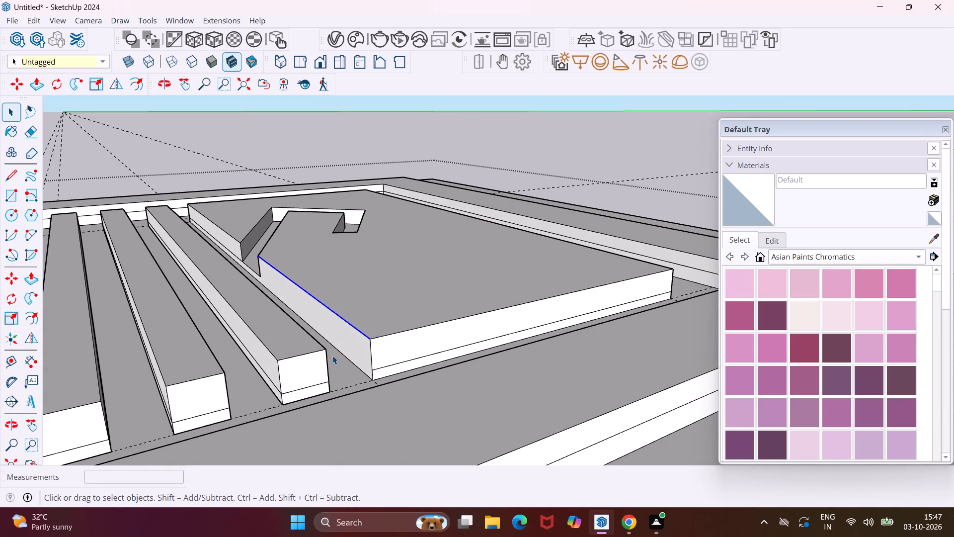
pyautogui.press('m')
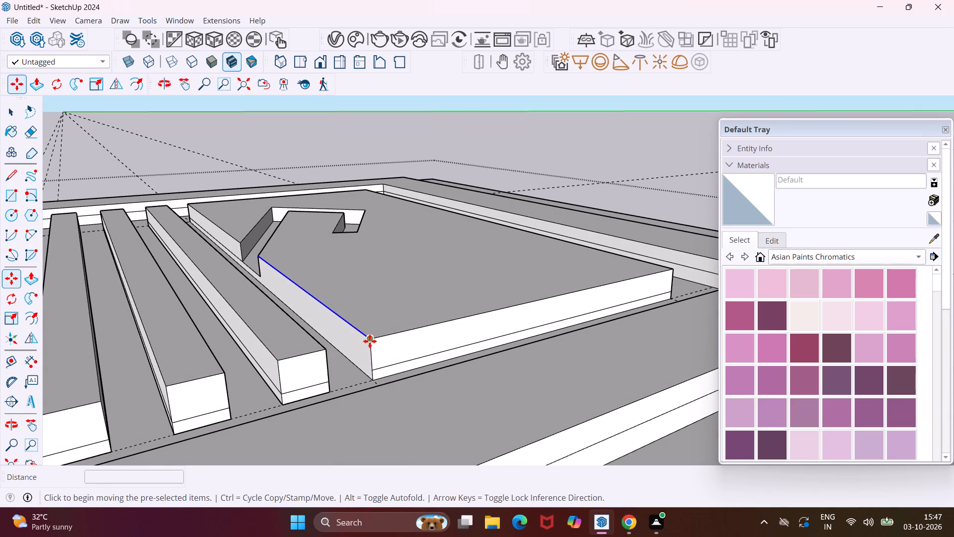
pyautogui.click(370, 340)
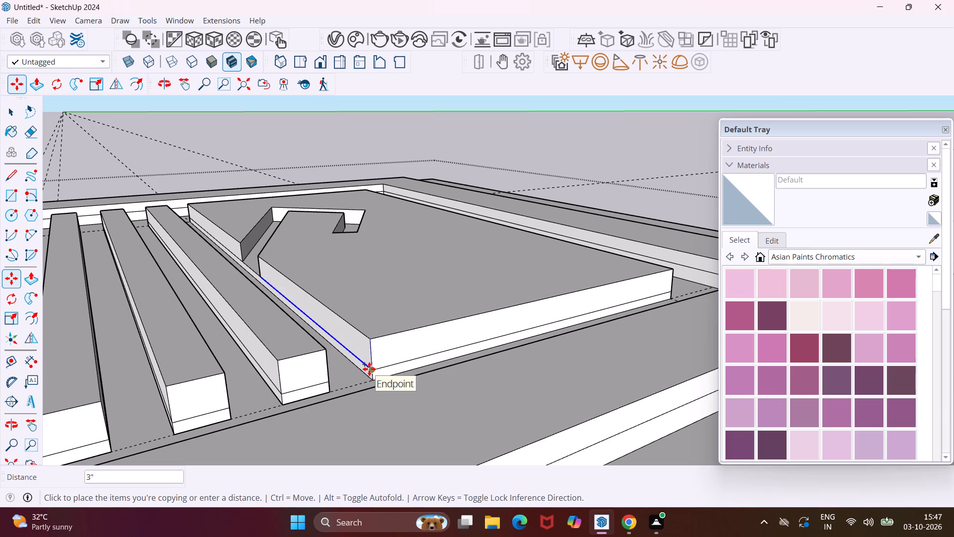
pyautogui.click(369, 371)
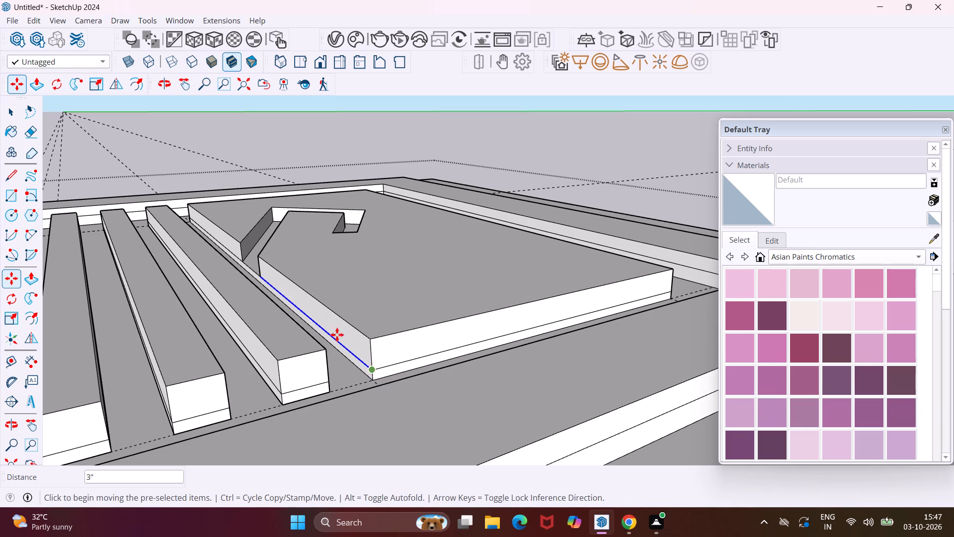
pyautogui.press('Escape')
pyautogui.press('space')
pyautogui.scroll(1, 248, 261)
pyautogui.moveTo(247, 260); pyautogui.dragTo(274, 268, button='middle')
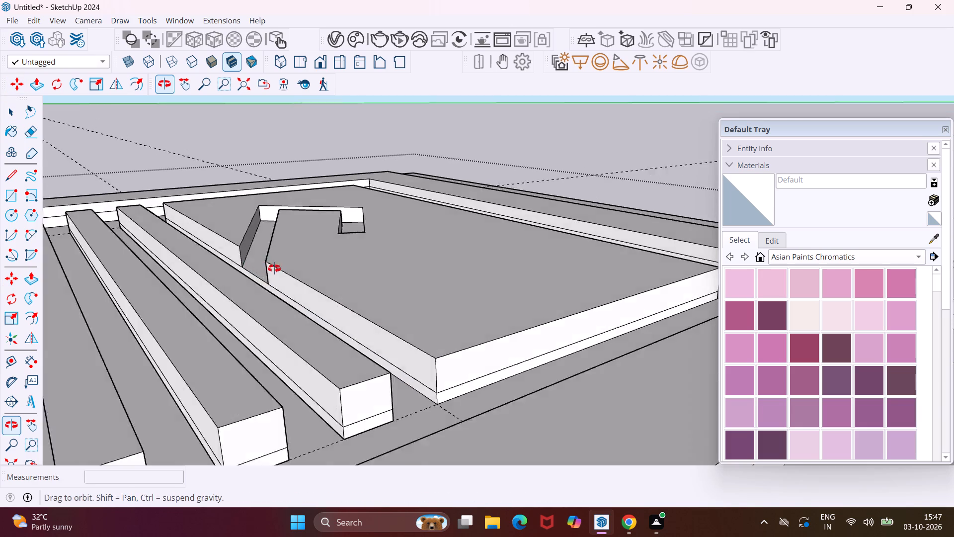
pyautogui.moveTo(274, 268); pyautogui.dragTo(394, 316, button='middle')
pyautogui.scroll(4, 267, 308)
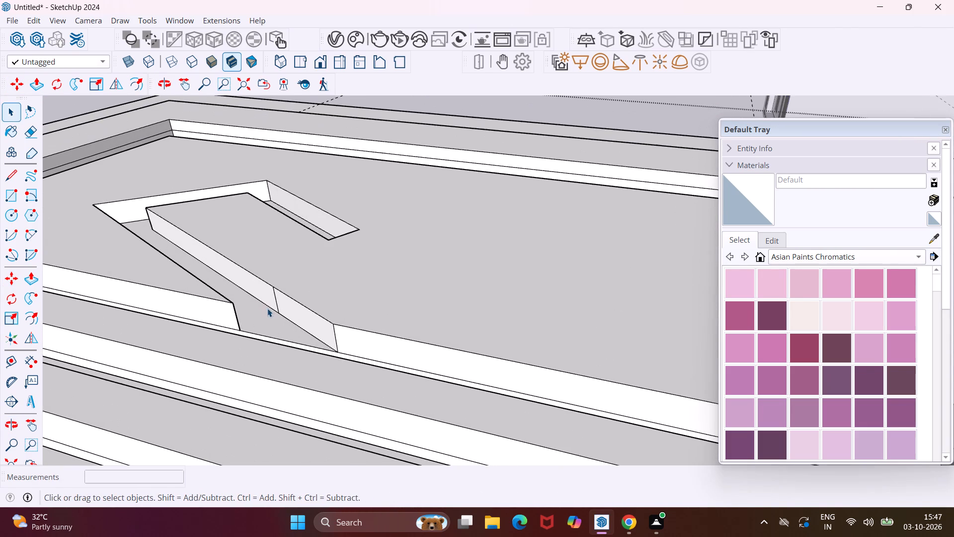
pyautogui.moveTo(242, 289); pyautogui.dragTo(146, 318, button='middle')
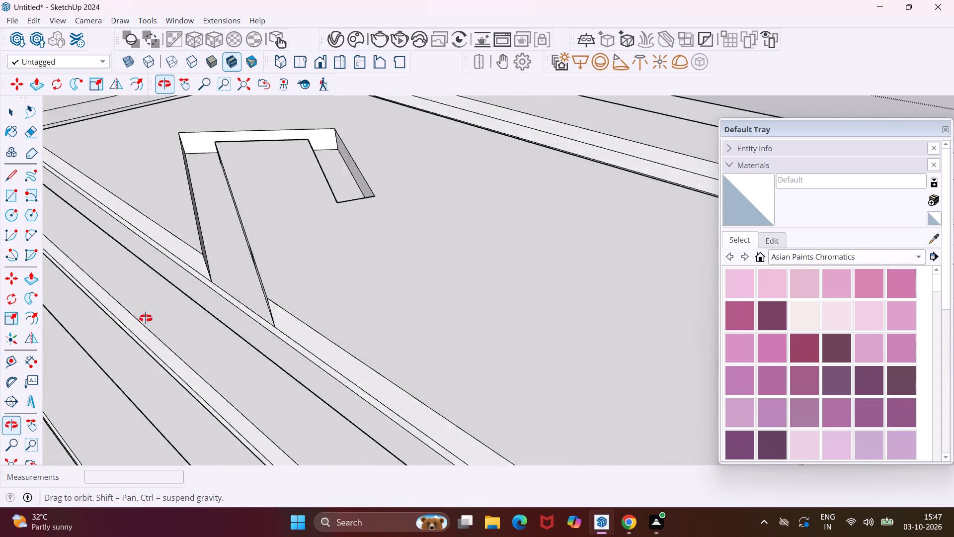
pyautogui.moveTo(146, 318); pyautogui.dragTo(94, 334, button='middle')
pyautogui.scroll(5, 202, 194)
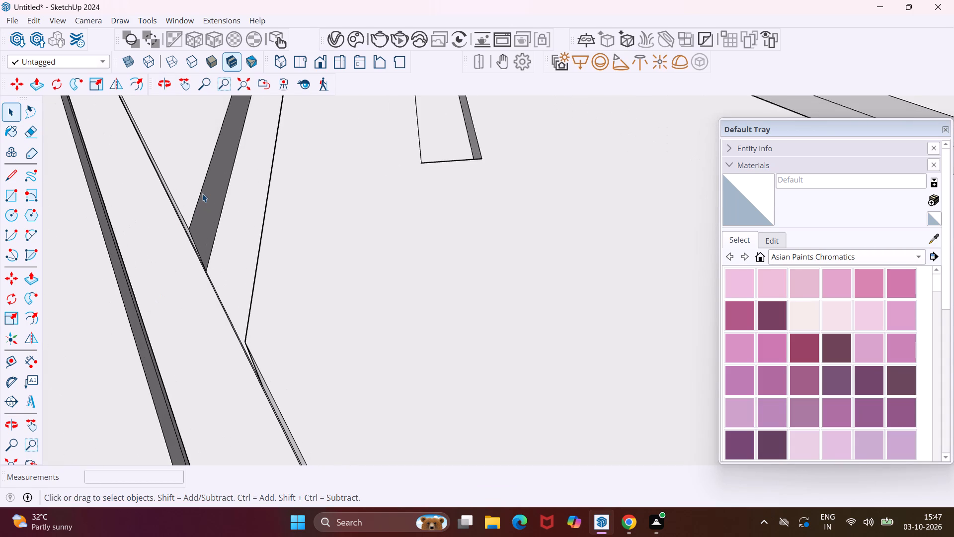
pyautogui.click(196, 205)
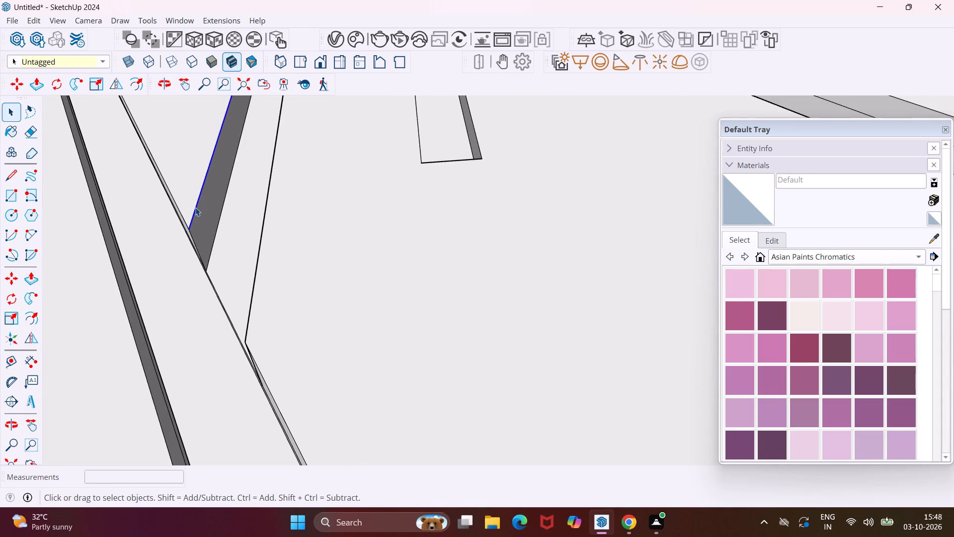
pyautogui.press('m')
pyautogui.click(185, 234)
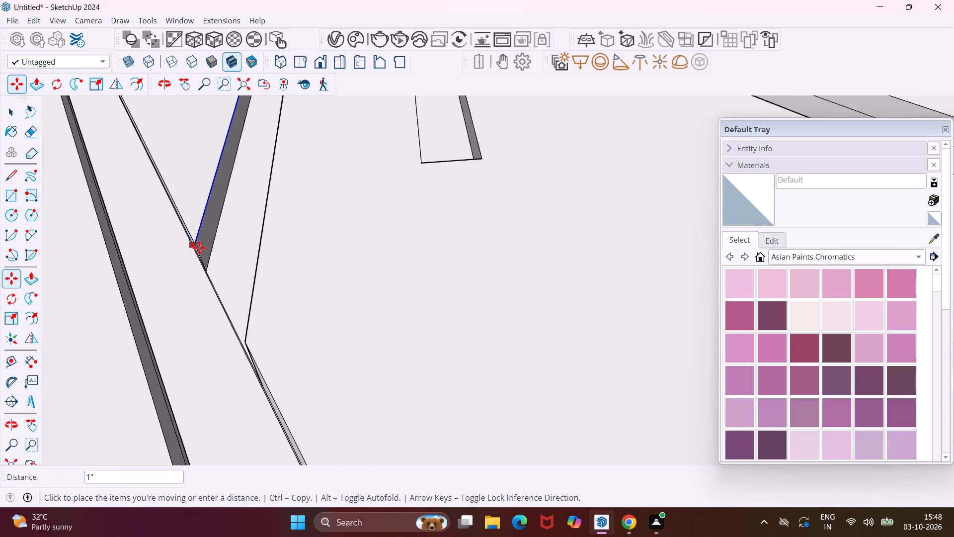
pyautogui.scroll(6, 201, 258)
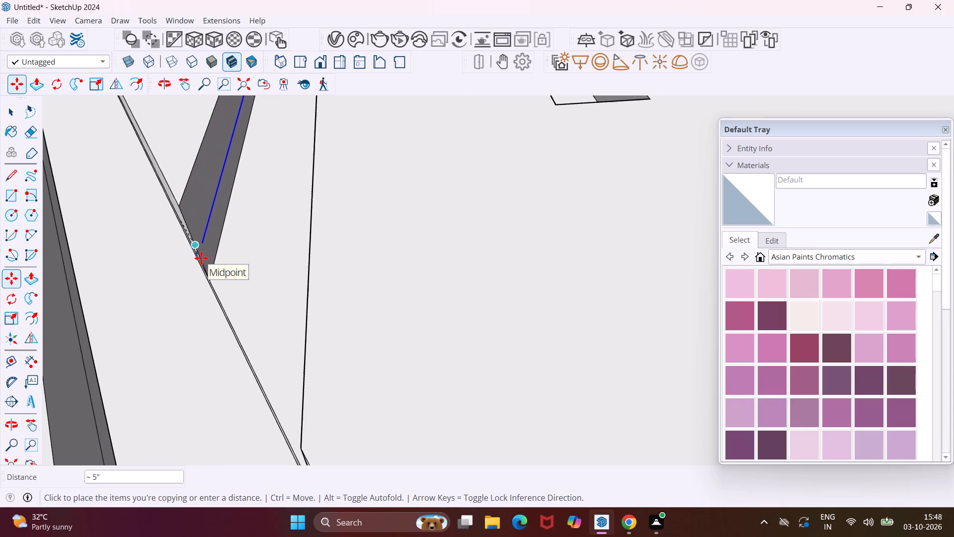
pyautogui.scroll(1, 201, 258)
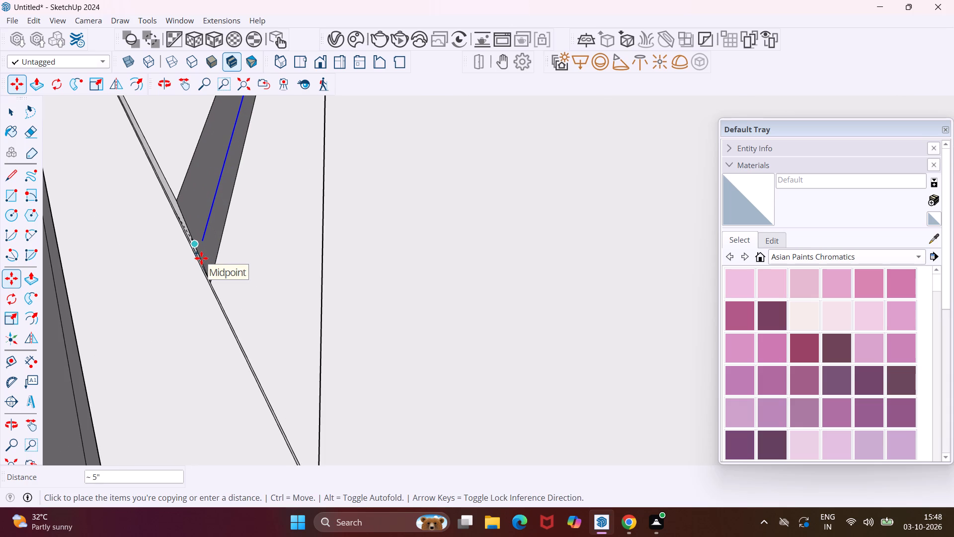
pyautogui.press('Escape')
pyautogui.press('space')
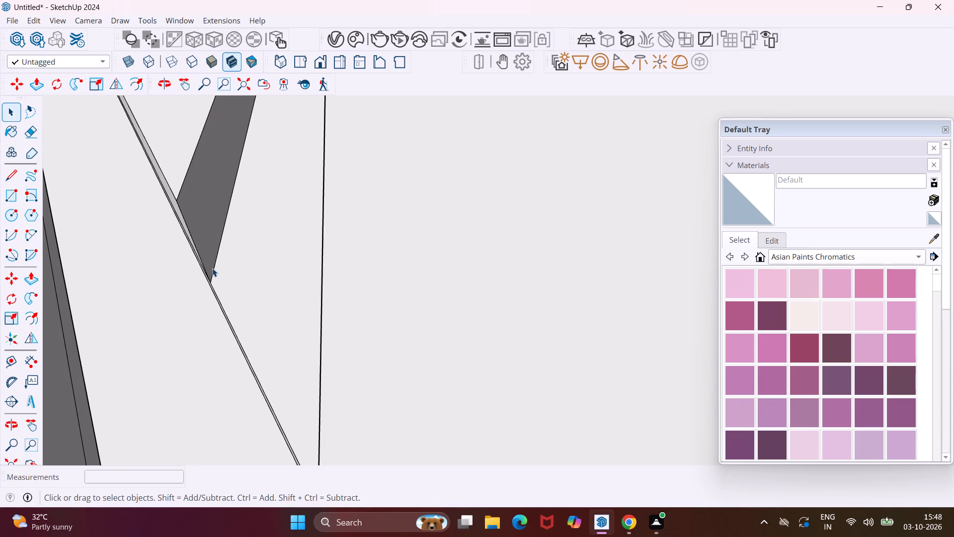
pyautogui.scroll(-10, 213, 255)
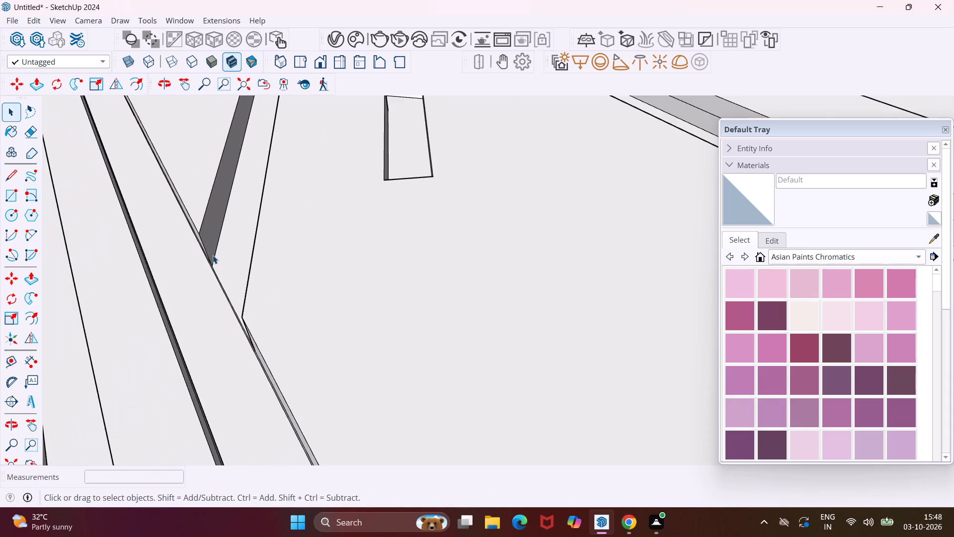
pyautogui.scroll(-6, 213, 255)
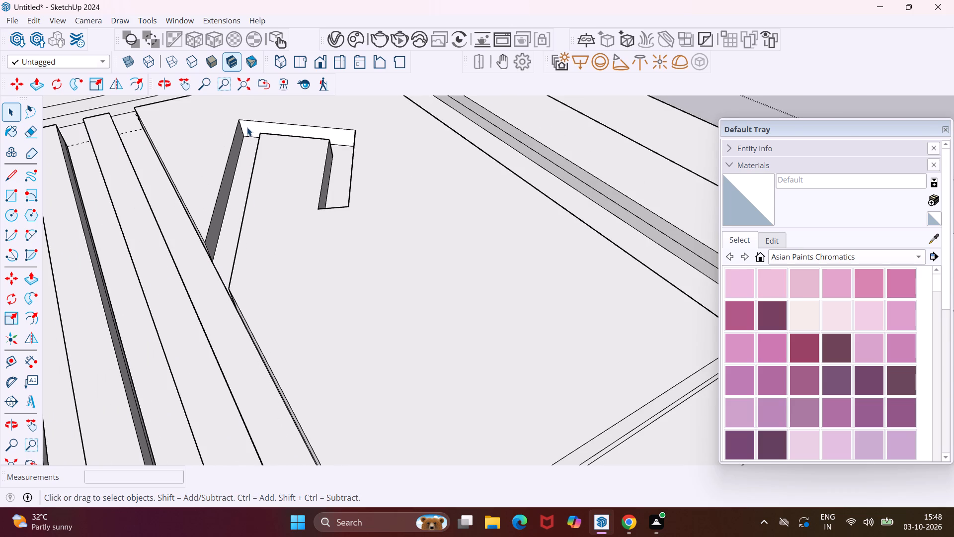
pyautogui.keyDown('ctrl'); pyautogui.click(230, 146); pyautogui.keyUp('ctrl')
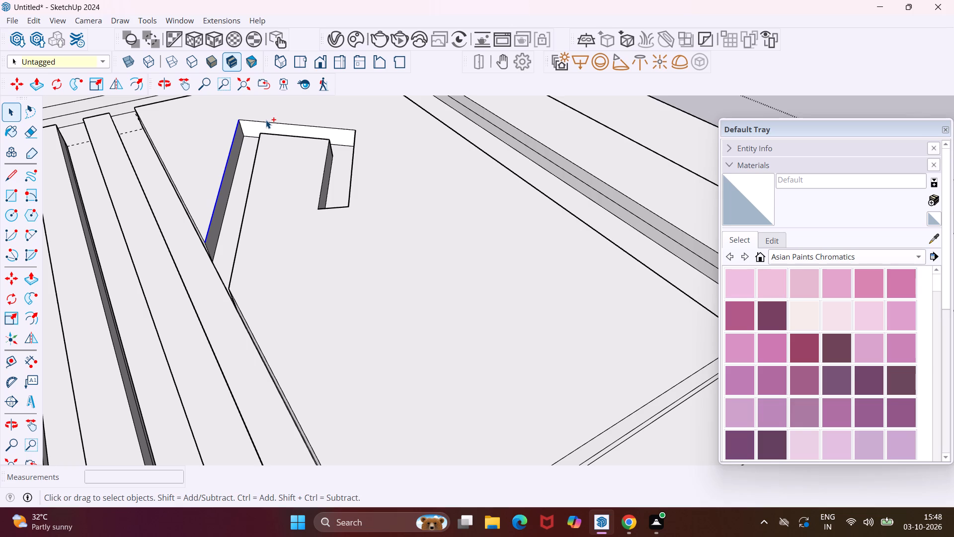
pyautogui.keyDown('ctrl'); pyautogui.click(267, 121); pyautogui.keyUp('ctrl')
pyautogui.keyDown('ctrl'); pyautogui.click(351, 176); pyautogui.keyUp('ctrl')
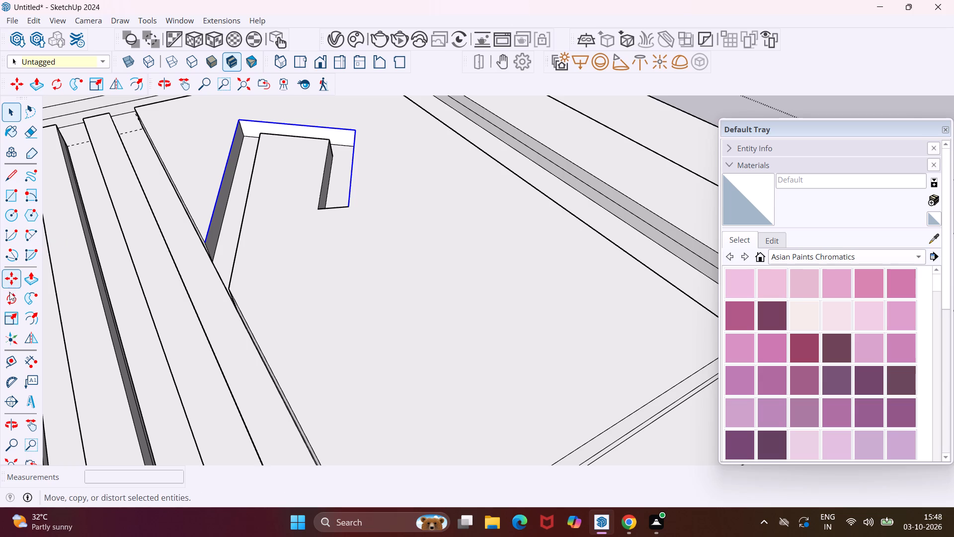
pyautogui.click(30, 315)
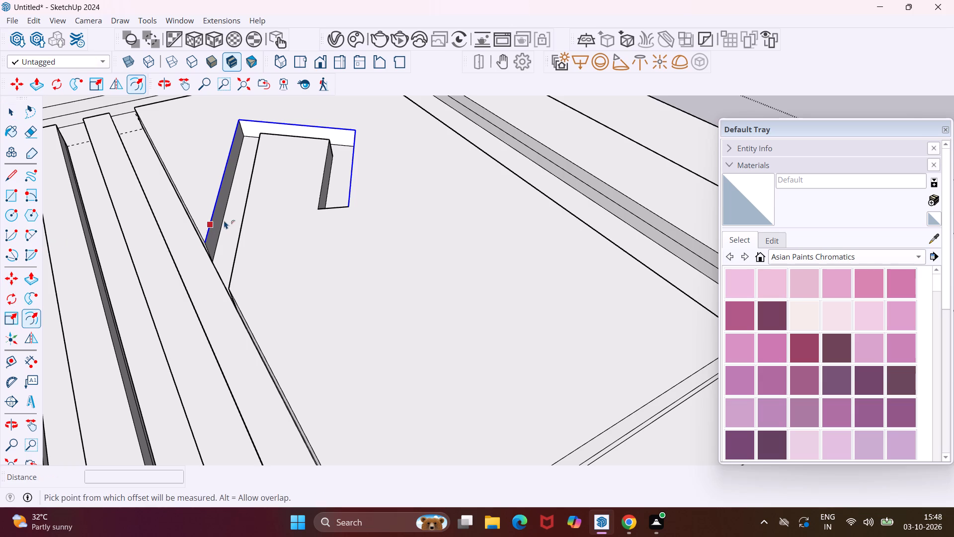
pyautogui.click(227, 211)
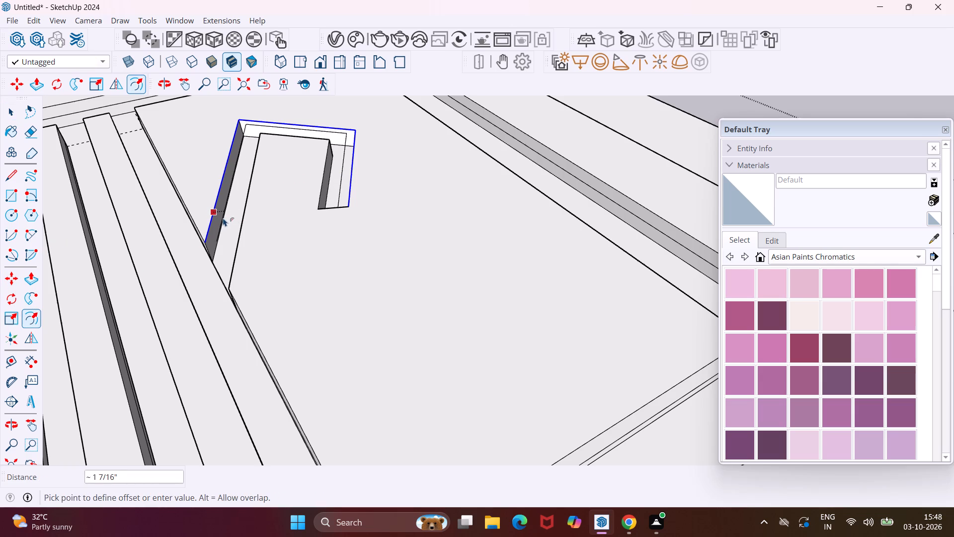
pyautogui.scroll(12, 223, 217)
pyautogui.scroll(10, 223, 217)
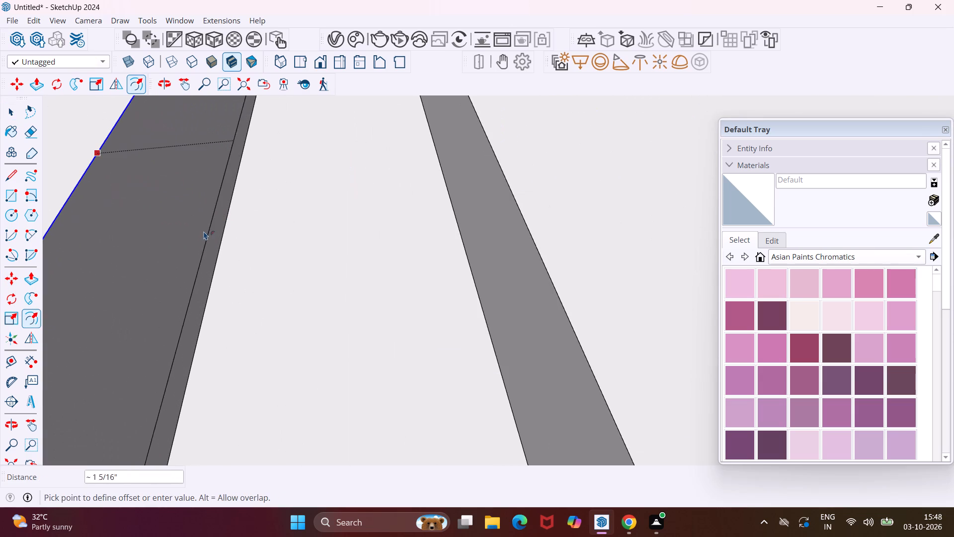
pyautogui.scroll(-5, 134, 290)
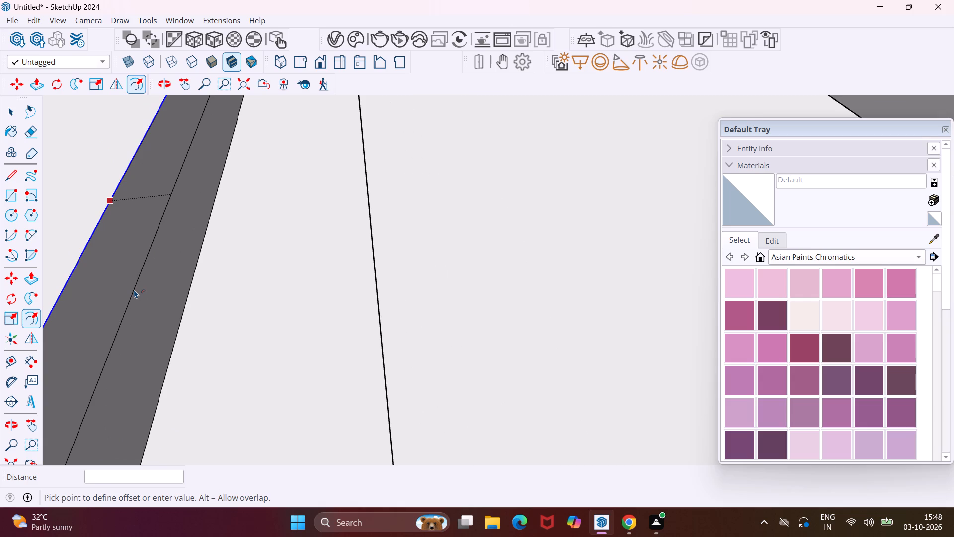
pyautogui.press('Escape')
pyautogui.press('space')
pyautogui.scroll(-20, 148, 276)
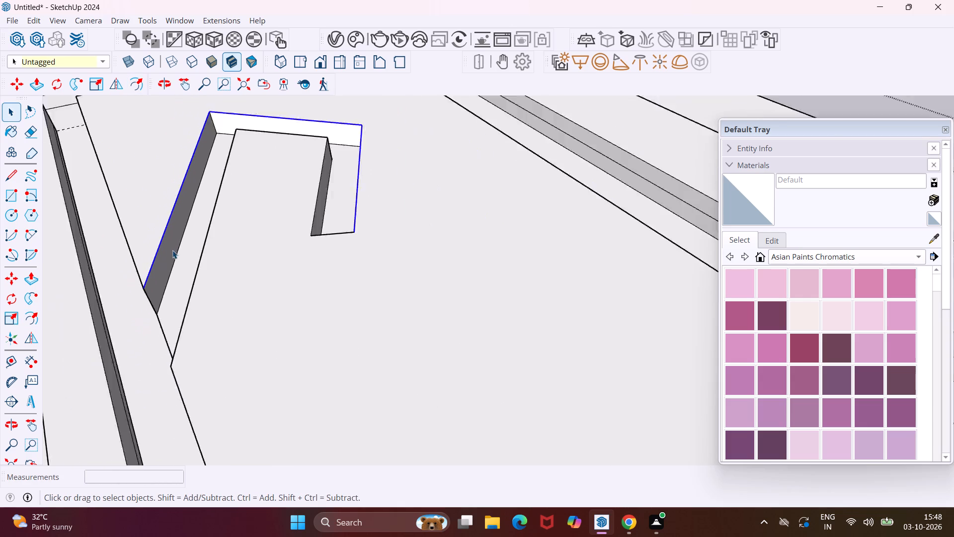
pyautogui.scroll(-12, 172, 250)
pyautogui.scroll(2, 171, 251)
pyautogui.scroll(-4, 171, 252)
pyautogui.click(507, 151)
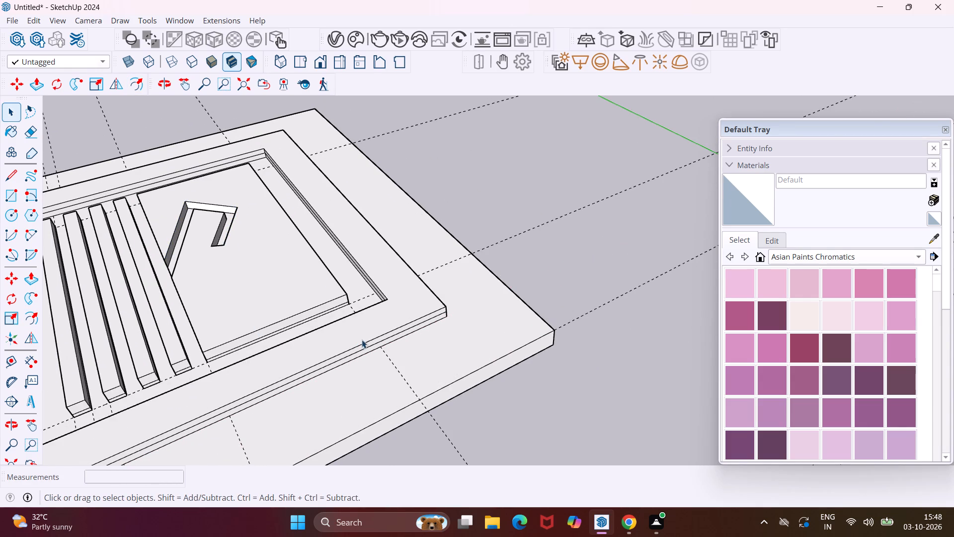
# Push the lower strip of the dropped ceiling's outer side face, on the side by the bars' near ends, inward 1".
pyautogui.press('p')
pyautogui.scroll(13, 375, 345)
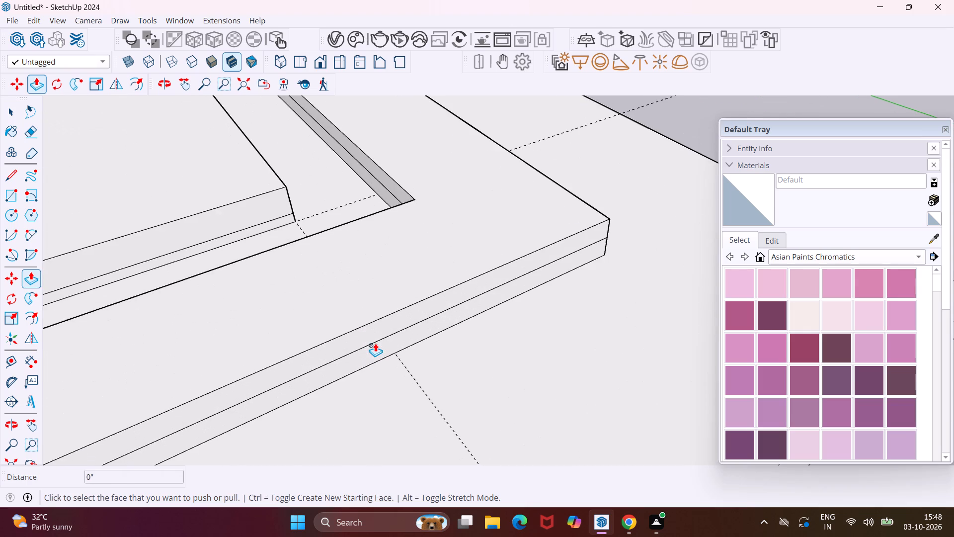
pyautogui.press('Escape')
pyautogui.press('space')
pyautogui.click(374, 349)
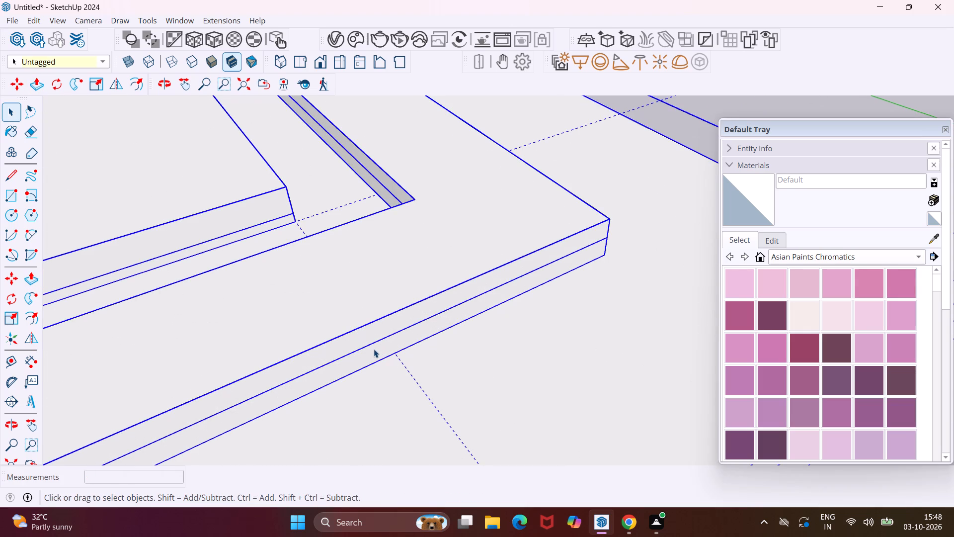
pyautogui.doubleClick(377, 353)
pyautogui.click(377, 353)
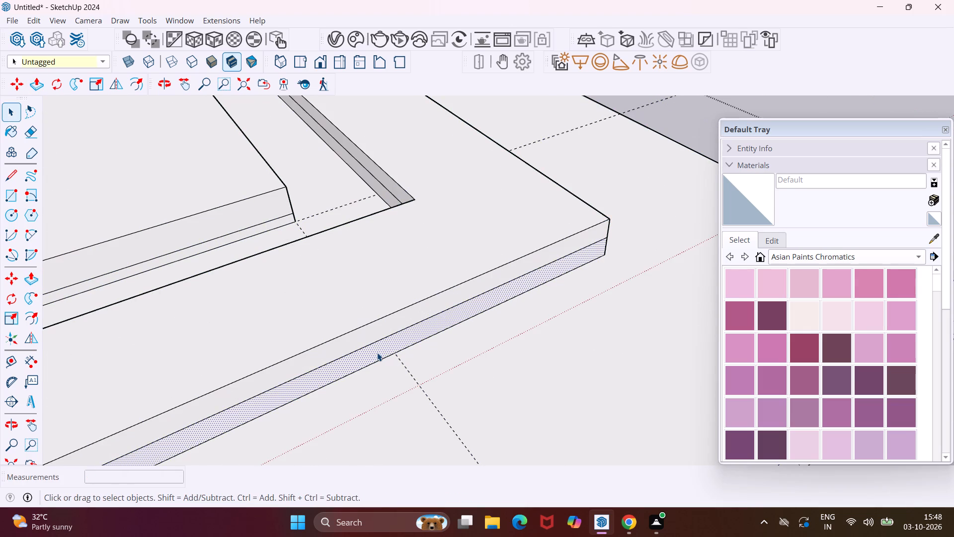
pyautogui.press('p')
pyautogui.click(377, 353)
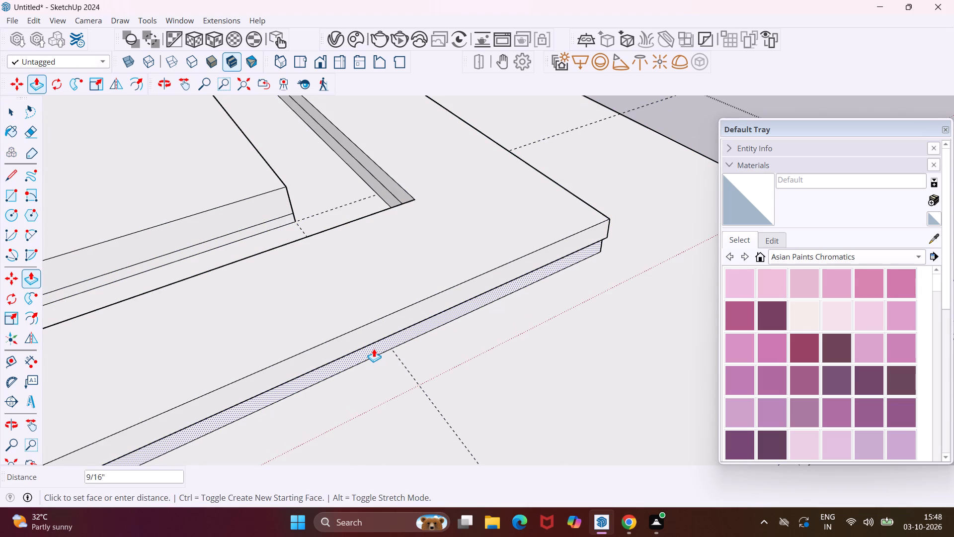
pyautogui.write('1"')
pyautogui.press('Return')
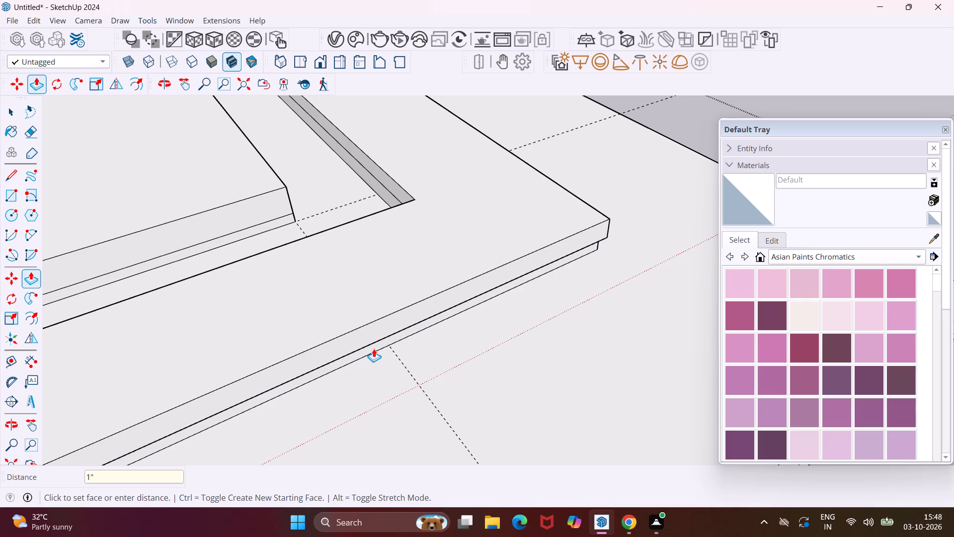
# Push the lower strip of the grooved panel's near end face inward 1".
pyautogui.scroll(-4, 374, 349)
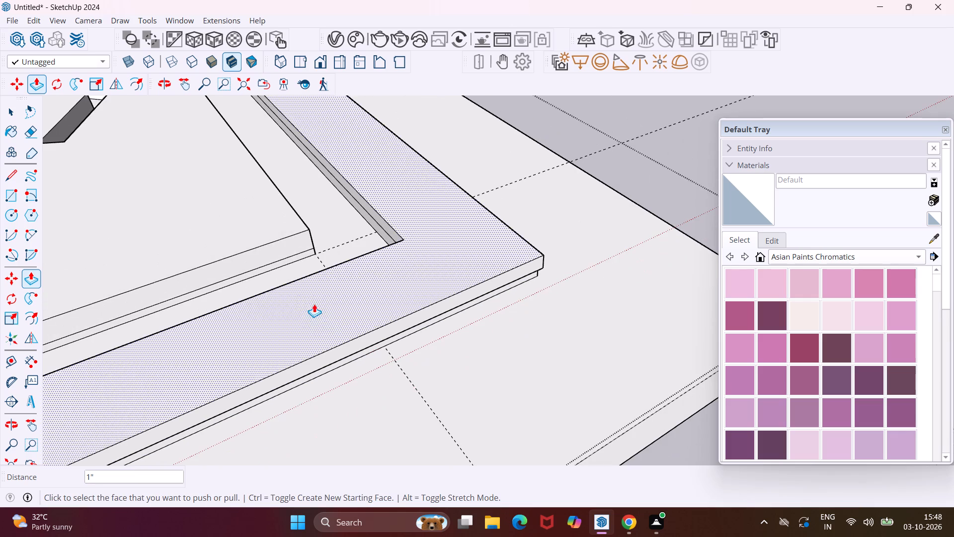
pyautogui.scroll(11, 278, 265)
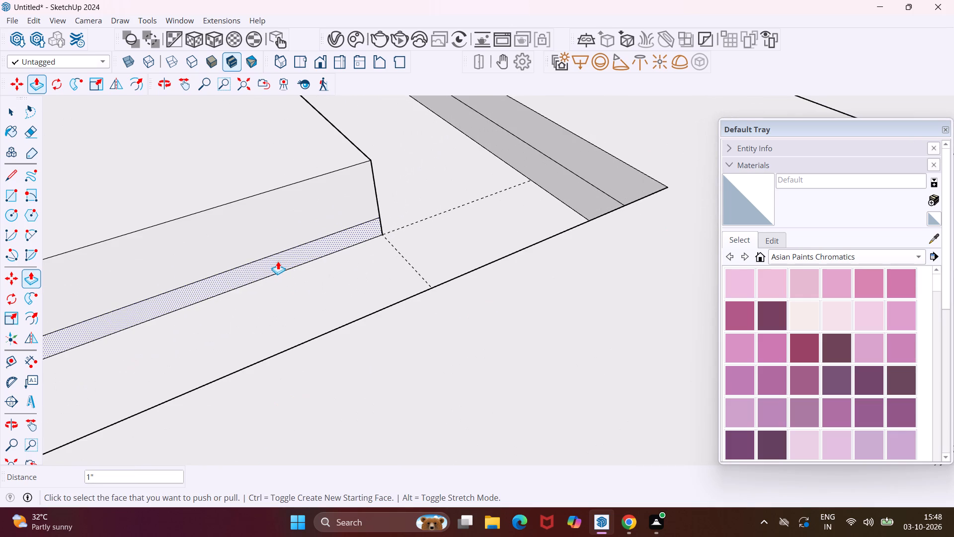
pyautogui.doubleClick(278, 261)
# Push the lower strip of the dropped ceiling's adjacent outer side face, parallel to and away from the bars, inward 1".
pyautogui.scroll(-13, 278, 261)
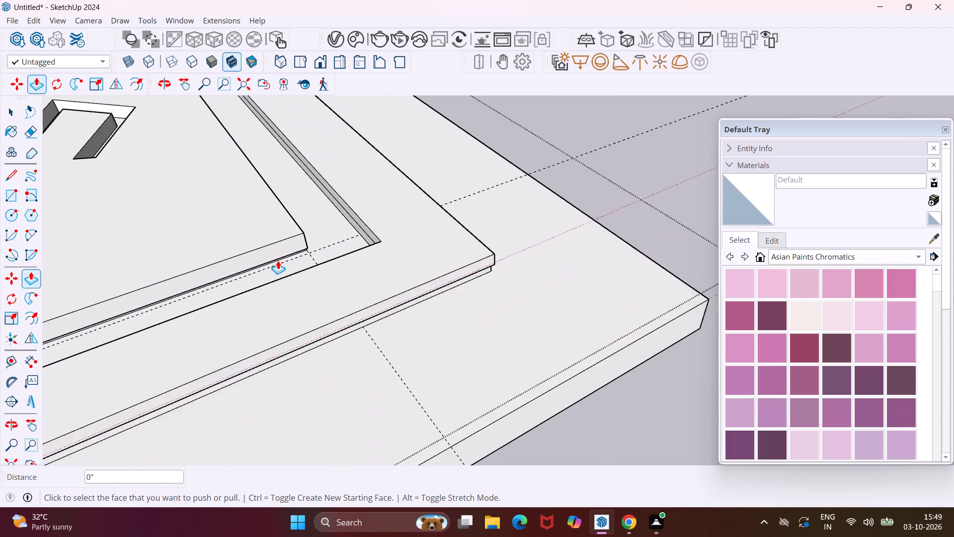
pyautogui.scroll(-6, 278, 261)
pyautogui.moveTo(428, 184); pyautogui.dragTo(243, 259, button='middle')
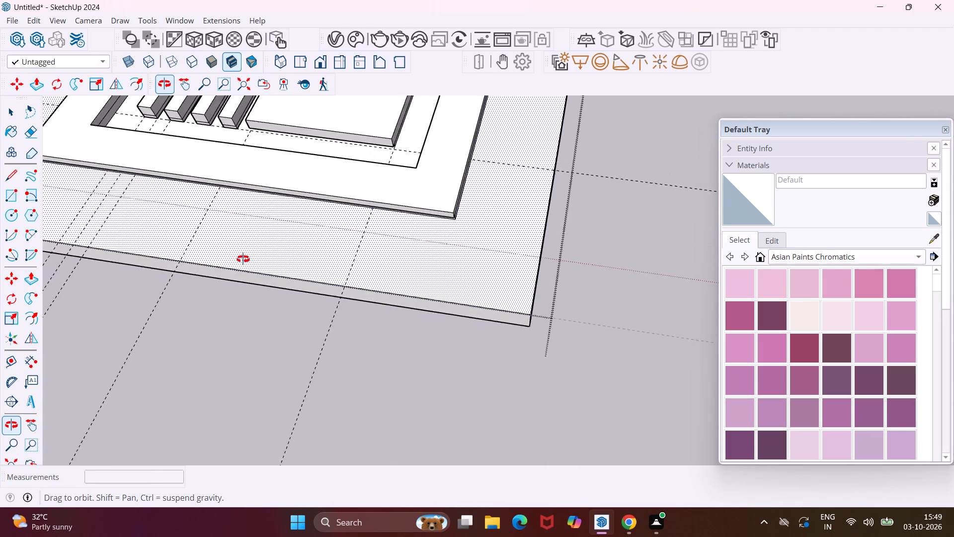
pyautogui.moveTo(243, 259); pyautogui.dragTo(206, 233, button='middle')
pyautogui.scroll(10, 481, 196)
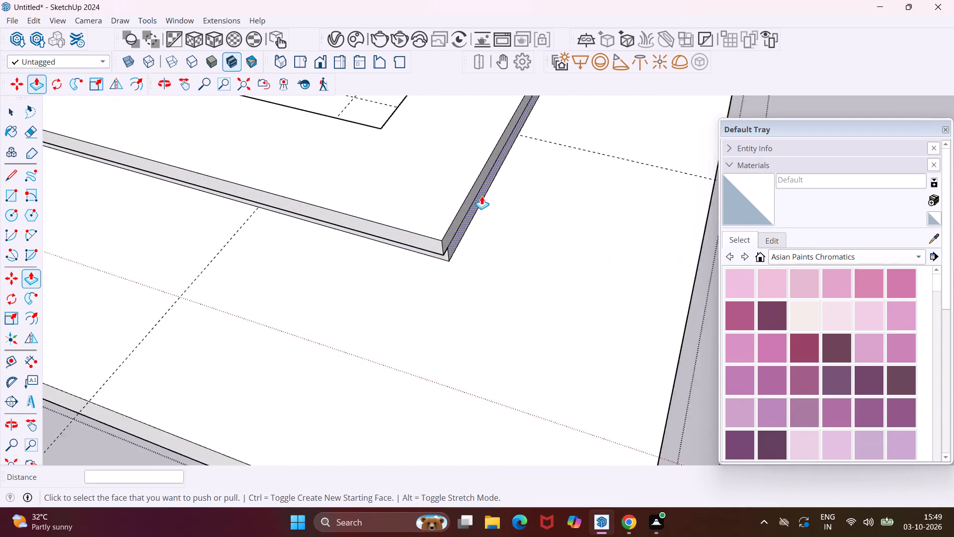
pyautogui.scroll(1, 481, 196)
pyautogui.doubleClick(448, 254)
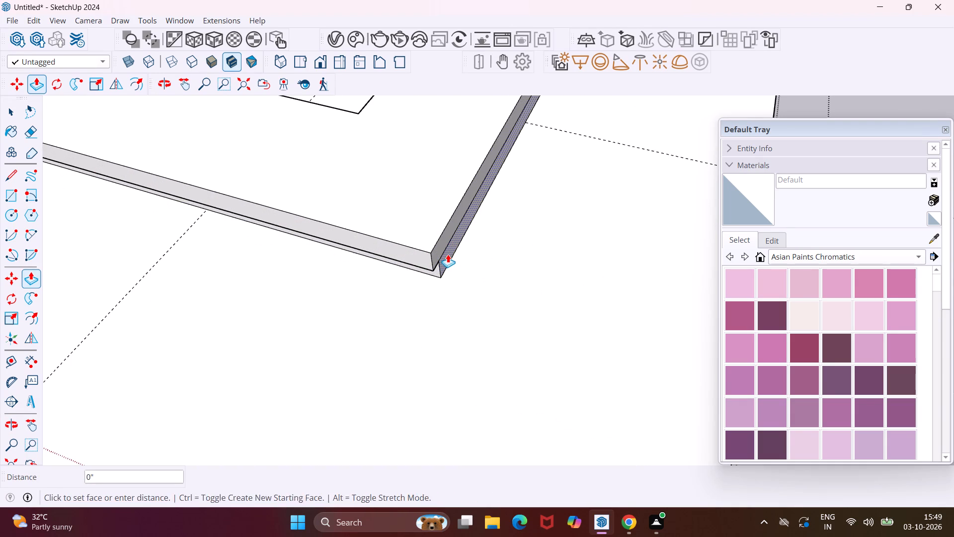
# Push the lower strip of the grooved panel's long side face, on the side away from the bars, inward 1".
pyautogui.scroll(-14, 440, 224)
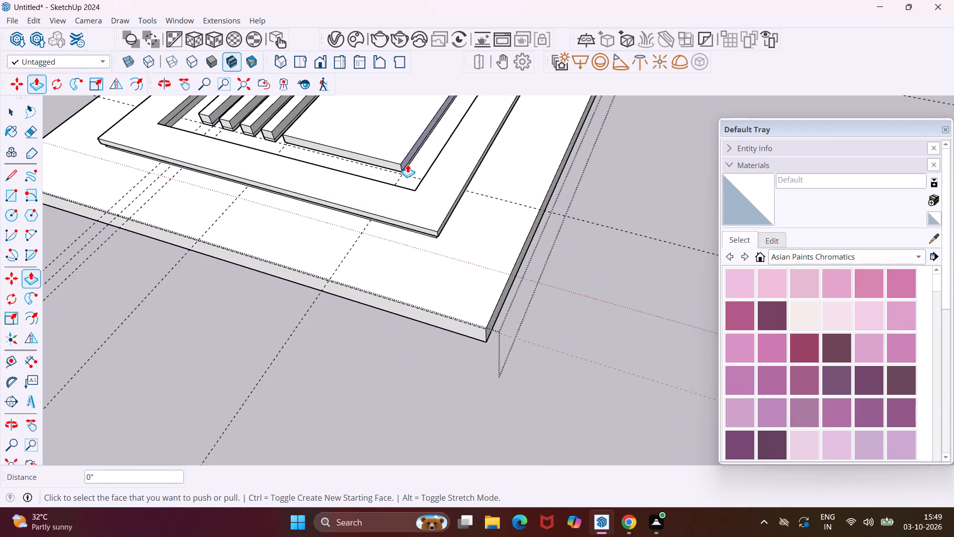
pyautogui.scroll(6, 407, 163)
pyautogui.scroll(-2, 407, 163)
pyautogui.scroll(20, 407, 163)
pyautogui.scroll(3, 407, 163)
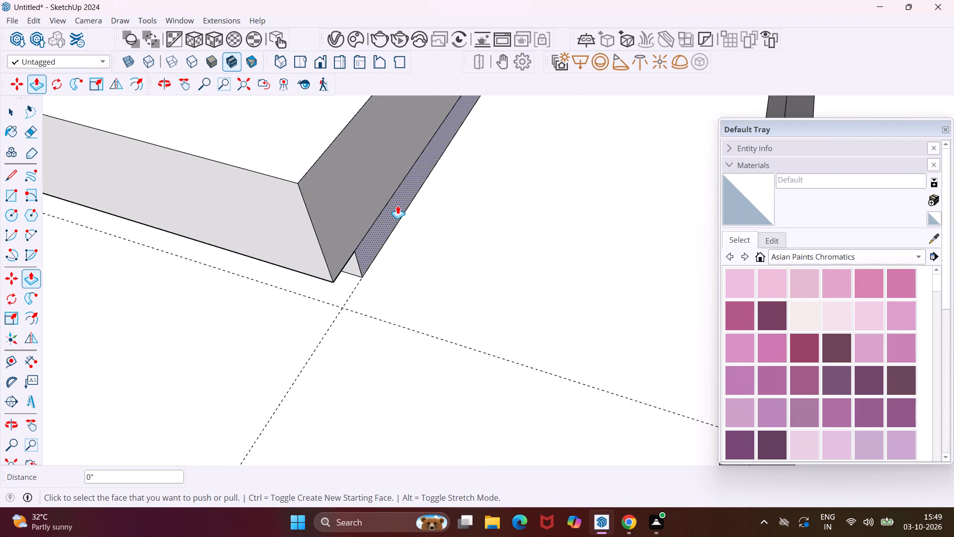
pyautogui.doubleClick(397, 205)
# Examine the bar ends and the remaining side faces of the grooved panel and dropped ceiling for their lower strips.
pyautogui.scroll(-20, 396, 207)
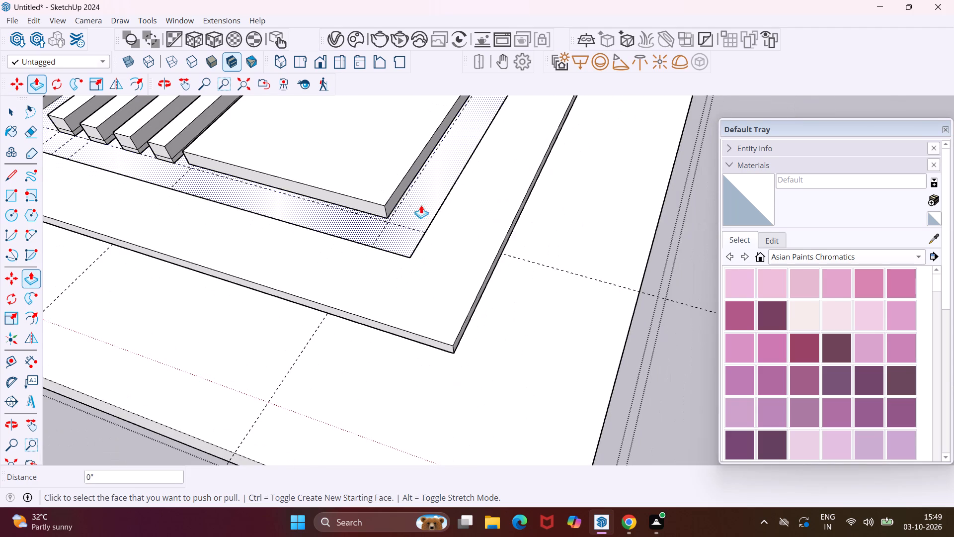
pyautogui.scroll(20, 165, 155)
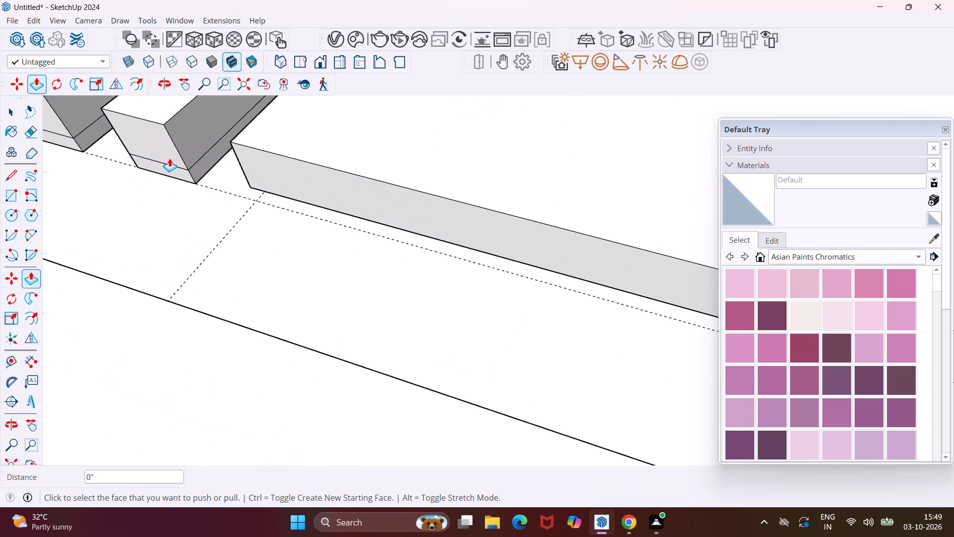
pyautogui.scroll(12, 175, 165)
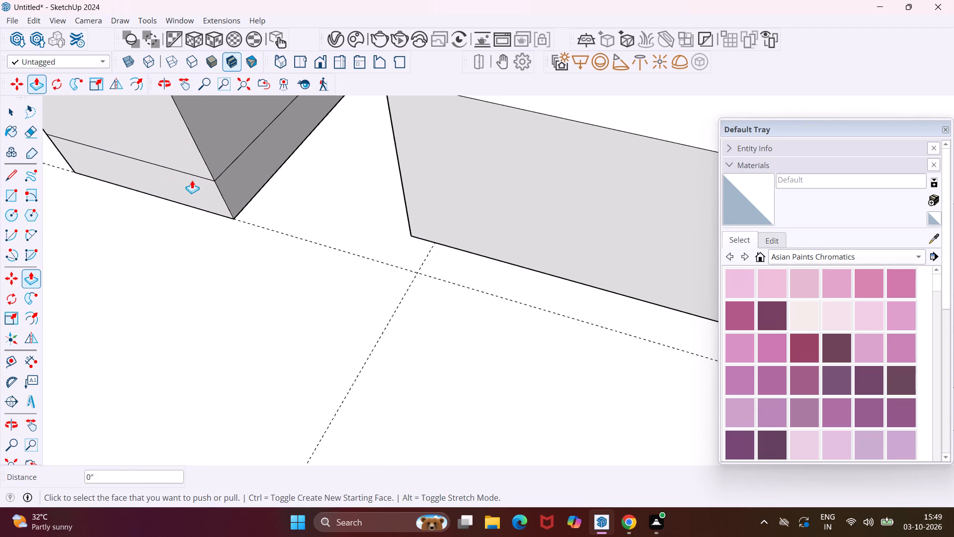
pyautogui.scroll(-9, 192, 180)
pyautogui.scroll(-20, 198, 180)
pyautogui.scroll(-6, 198, 180)
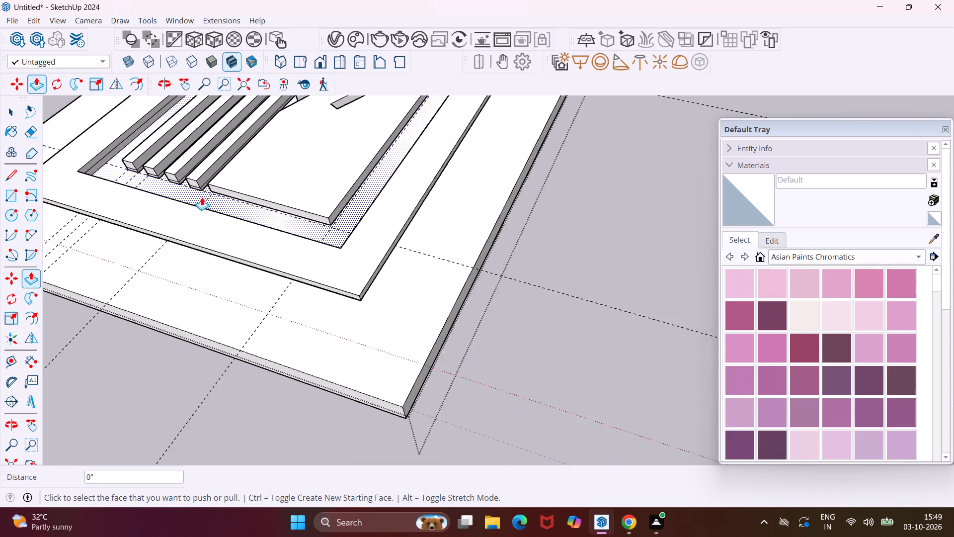
pyautogui.scroll(-4, 202, 197)
pyautogui.moveTo(465, 105); pyautogui.dragTo(285, 201, button='middle')
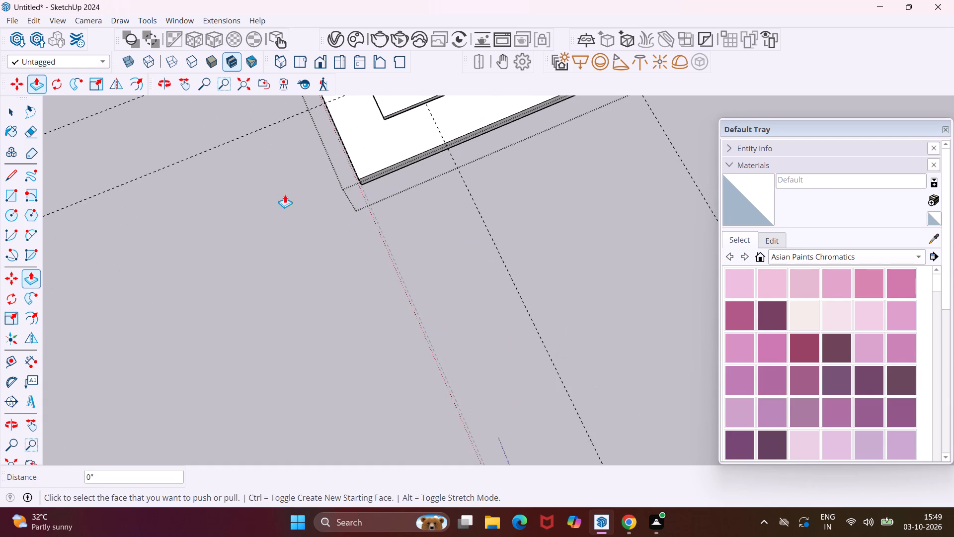
pyautogui.click(191, 85)
pyautogui.moveTo(258, 134); pyautogui.dragTo(163, 197)
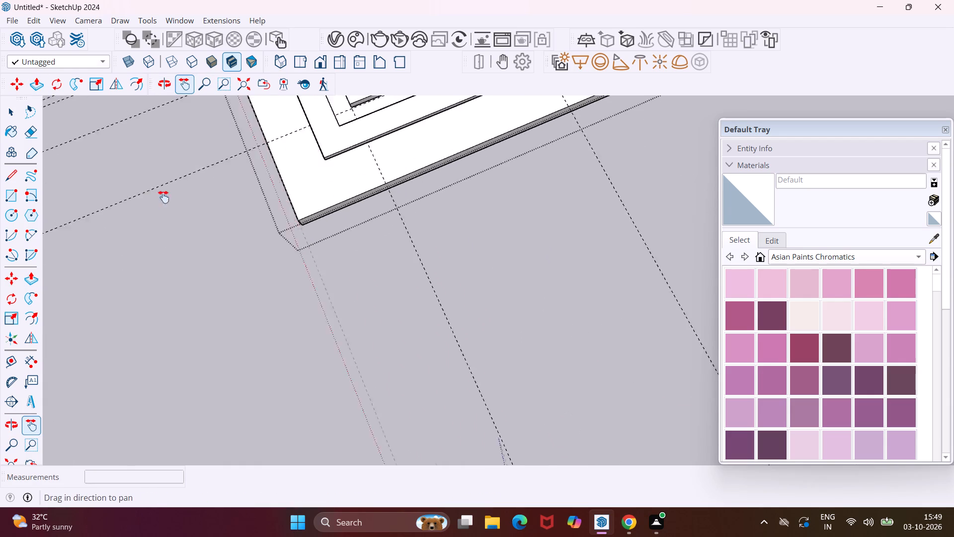
pyautogui.moveTo(163, 197); pyautogui.dragTo(0, 311)
pyautogui.moveTo(423, 161); pyautogui.dragTo(429, 235)
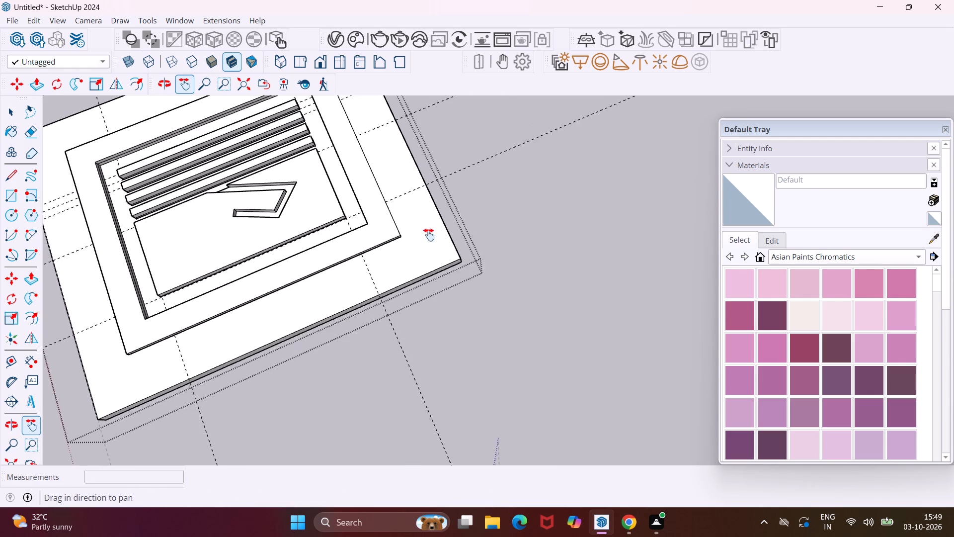
pyautogui.moveTo(429, 235); pyautogui.dragTo(429, 240)
pyautogui.moveTo(428, 218); pyautogui.dragTo(306, 216, button='middle')
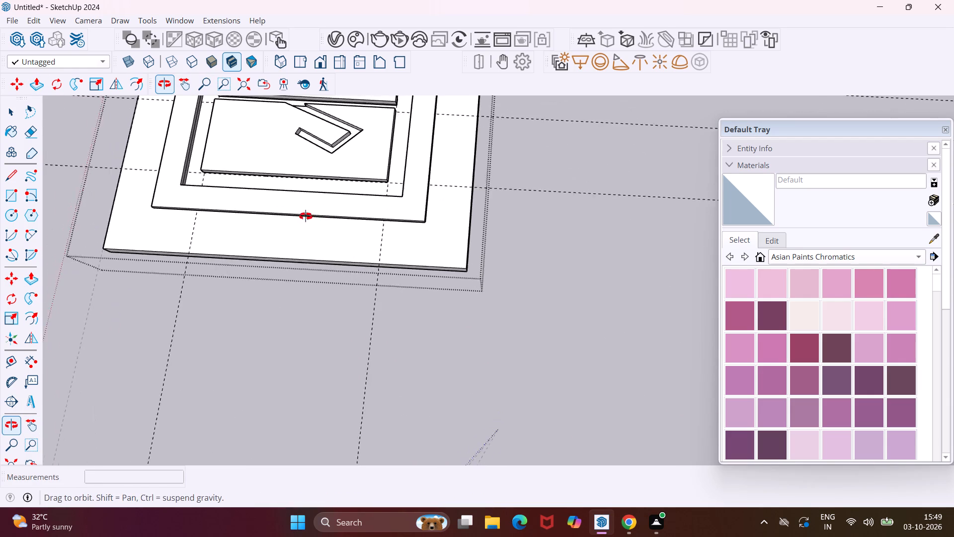
pyautogui.moveTo(306, 216); pyautogui.dragTo(268, 186, button='middle')
pyautogui.moveTo(497, 218); pyautogui.dragTo(460, 341)
pyautogui.scroll(5, 414, 329)
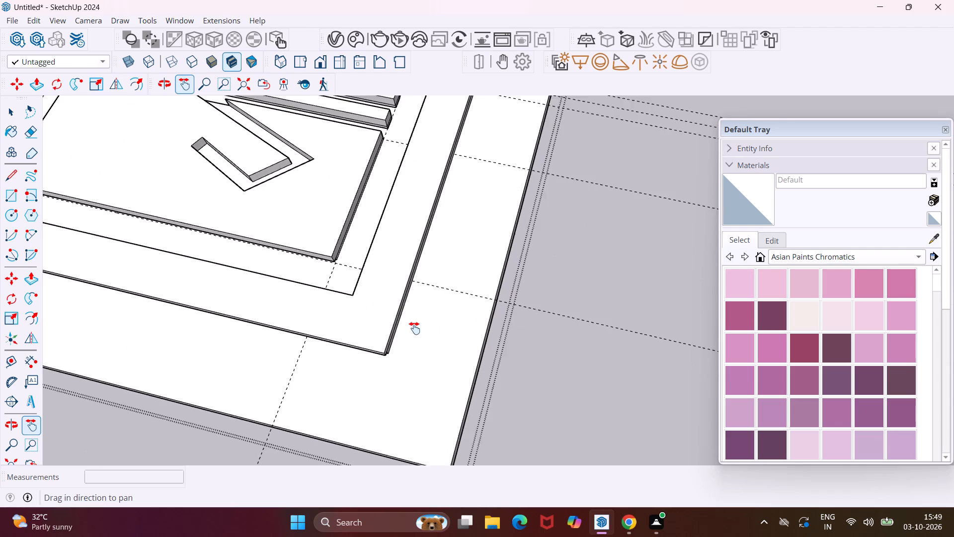
pyautogui.scroll(8, 414, 328)
pyautogui.moveTo(414, 328); pyautogui.dragTo(385, 266, button='middle')
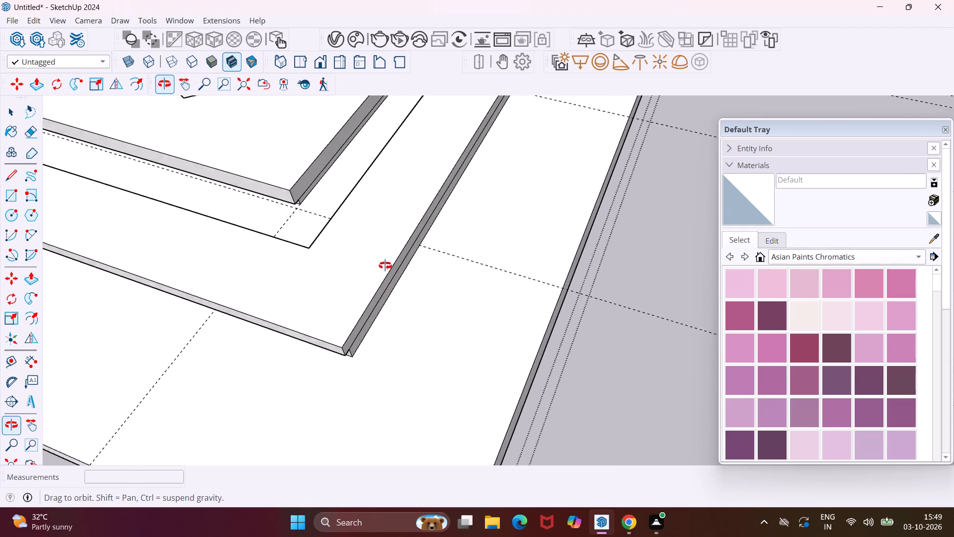
pyautogui.moveTo(385, 266); pyautogui.dragTo(385, 258, button='middle')
pyautogui.scroll(-5, 385, 256)
pyautogui.moveTo(390, 210); pyautogui.dragTo(360, 273)
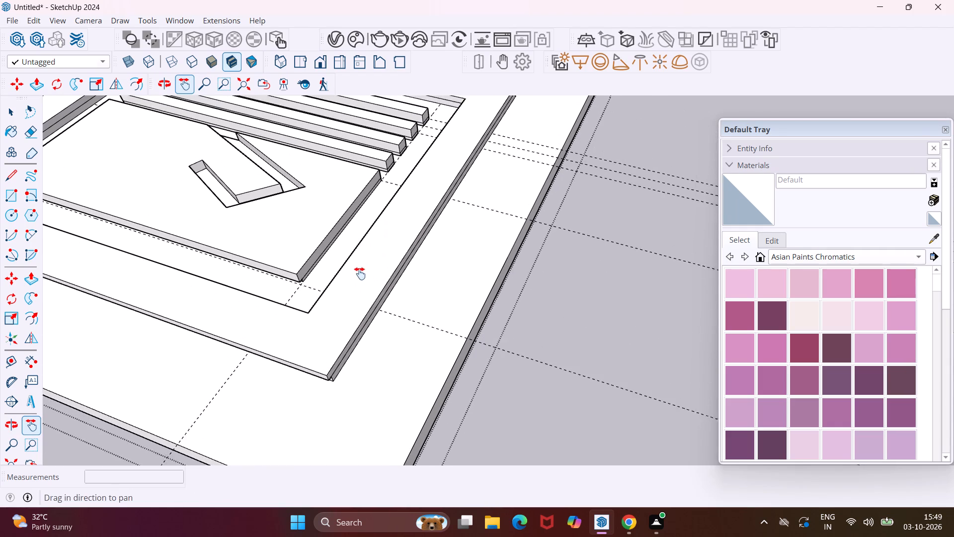
# Push the lower strips of the grooved panel's end face and the dropped ceiling's parallel outer face beyond the bar ends inward by the previous push distance.
pyautogui.moveTo(360, 273); pyautogui.dragTo(359, 274)
pyautogui.scroll(5, 343, 279)
pyautogui.press('Escape')
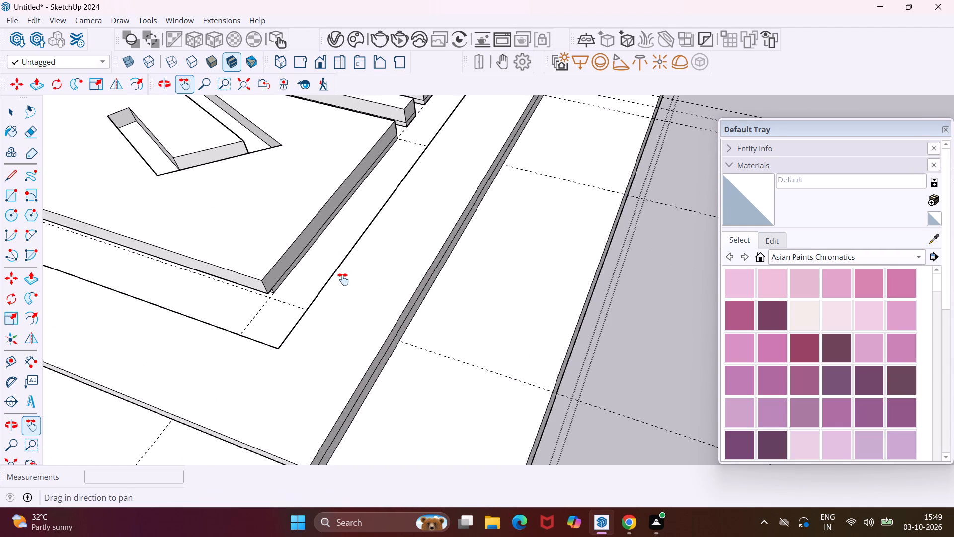
pyautogui.press('space')
pyautogui.press('p')
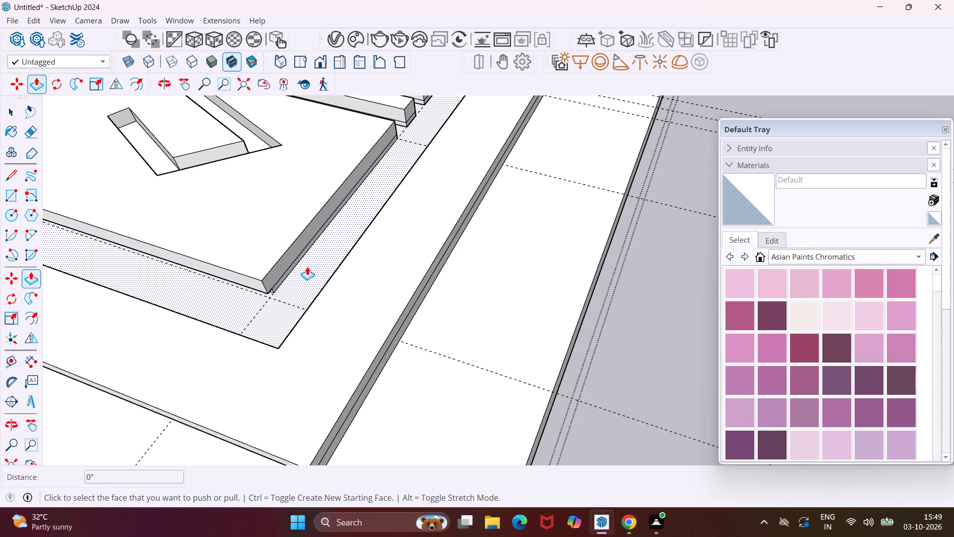
pyautogui.scroll(12, 293, 266)
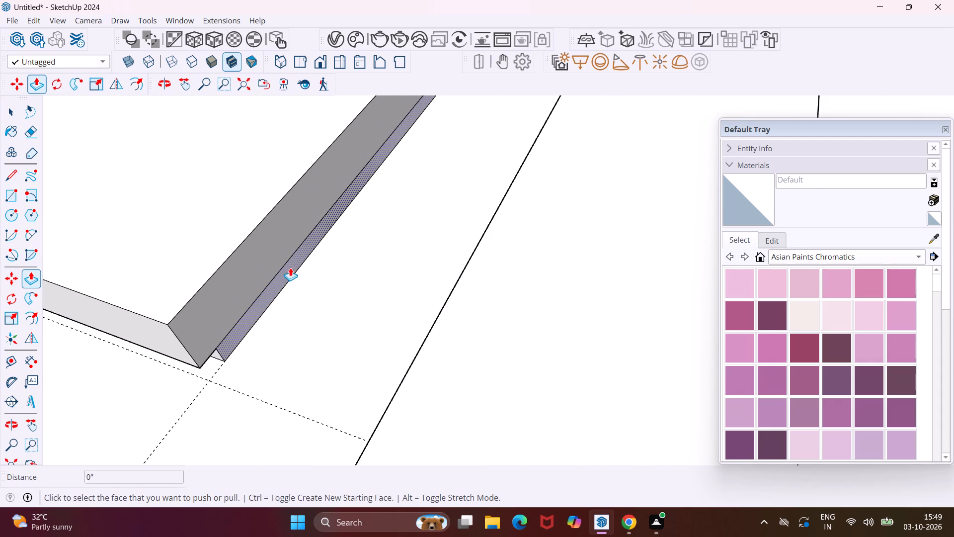
pyautogui.doubleClick(290, 268)
pyautogui.scroll(-14, 265, 284)
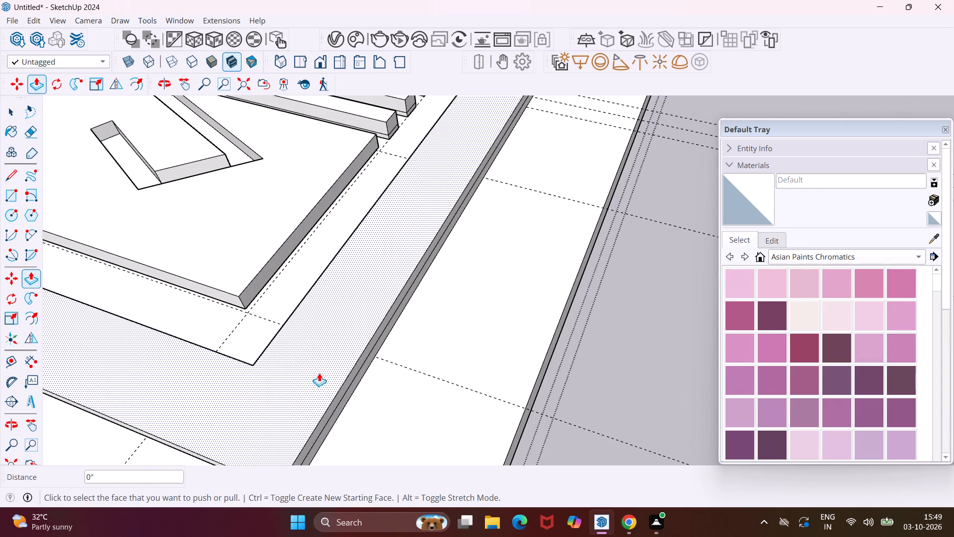
pyautogui.scroll(10, 345, 404)
pyautogui.doubleClick(339, 391)
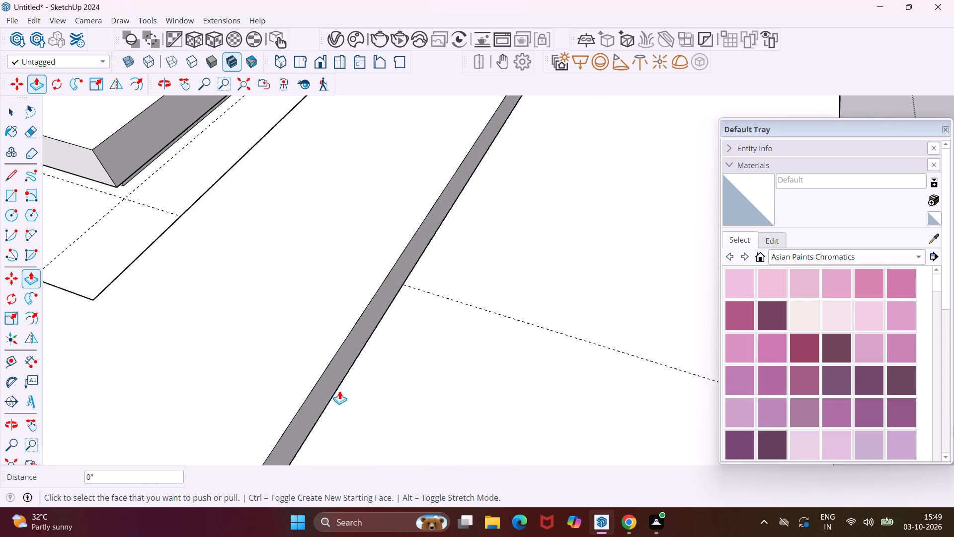
pyautogui.scroll(-14, 348, 346)
# Recess the lower strips of two adjacent inner faces of the dropped ceiling's opening, across the bar ends and alongside the bars, by the same distance.
pyautogui.moveTo(256, 304); pyautogui.dragTo(286, 309, button='middle')
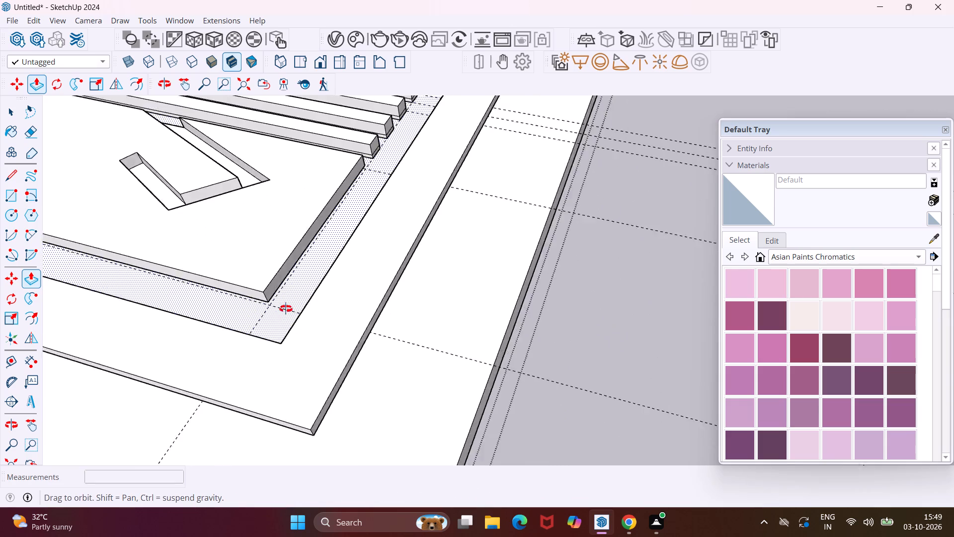
pyautogui.moveTo(286, 309); pyautogui.dragTo(547, 206, button='middle')
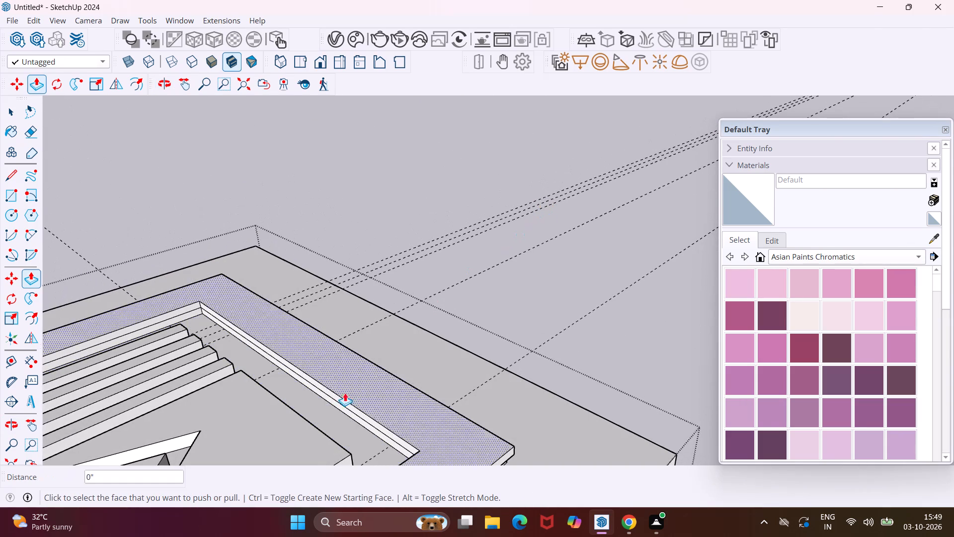
pyautogui.scroll(11, 318, 402)
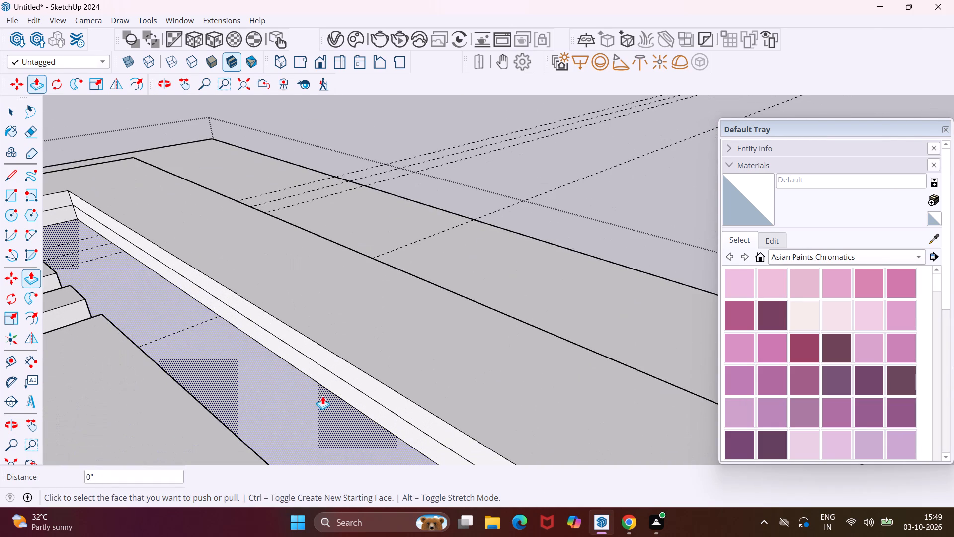
pyautogui.doubleClick(337, 382)
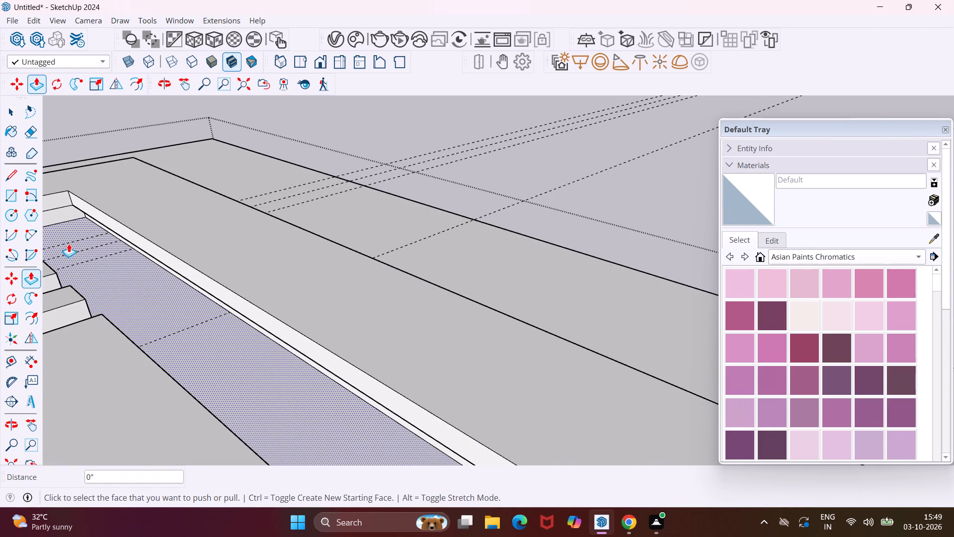
pyautogui.doubleClick(61, 210)
pyautogui.scroll(-14, 82, 213)
# Recess the lower strip of the opening's inner face alongside the grooved panel, opposite the bars, by the same push distance.
pyautogui.moveTo(116, 258); pyautogui.dragTo(391, 210, button='middle')
pyautogui.scroll(5, 569, 317)
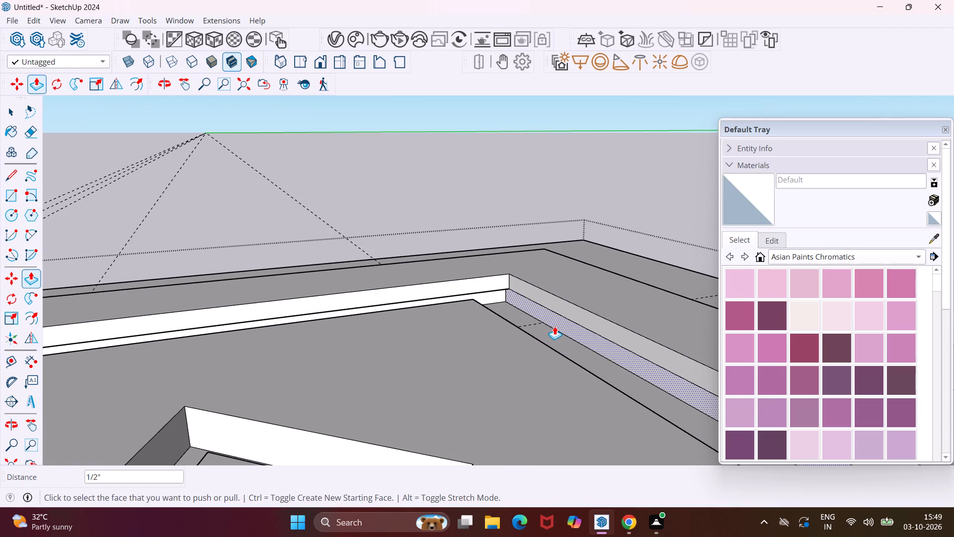
pyautogui.doubleClick(555, 327)
pyautogui.scroll(-7, 516, 287)
pyautogui.scroll(-6, 460, 279)
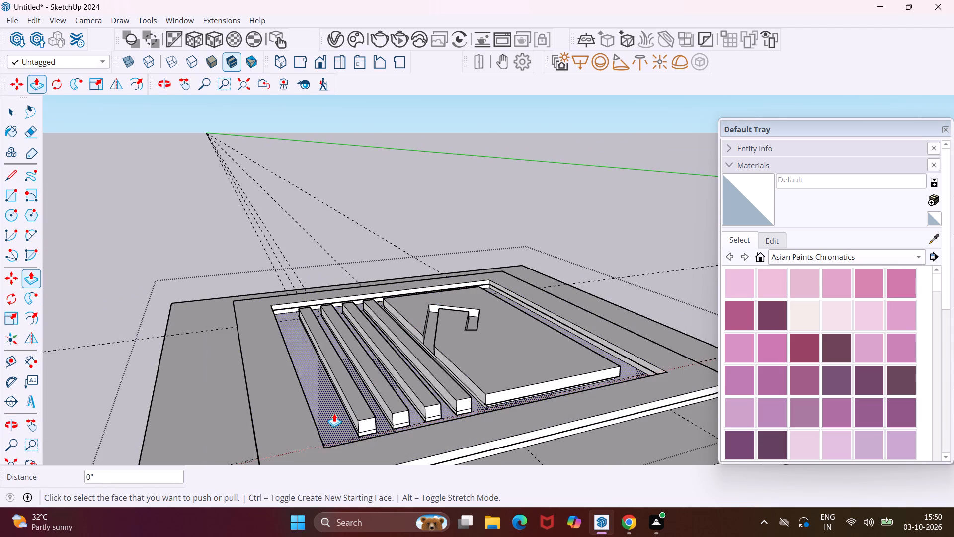
# Recess the lower strip of the opening's remaining inner face, across the opposite bar ends, by the same push distance.
pyautogui.moveTo(334, 413); pyautogui.dragTo(174, 441, button='middle')
pyautogui.scroll(3, 238, 372)
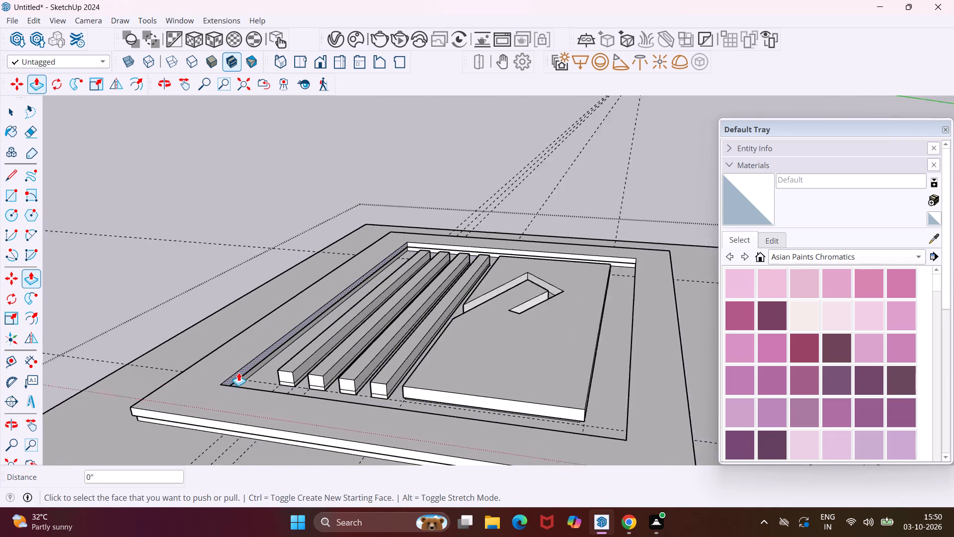
pyautogui.scroll(9, 238, 372)
pyautogui.moveTo(239, 371); pyautogui.dragTo(144, 330, button='middle')
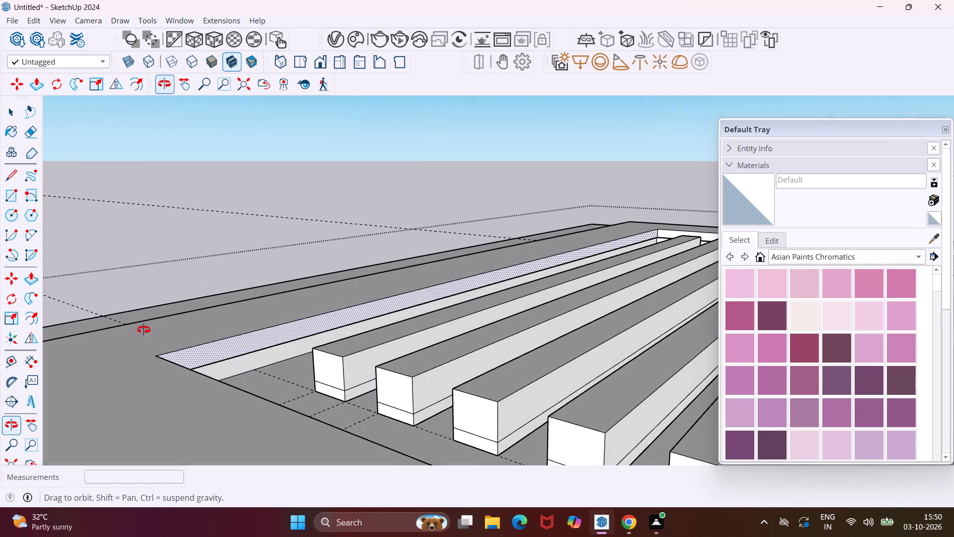
pyautogui.moveTo(144, 330); pyautogui.dragTo(143, 329, button='middle')
pyautogui.moveTo(225, 360); pyautogui.dragTo(190, 379, button='middle')
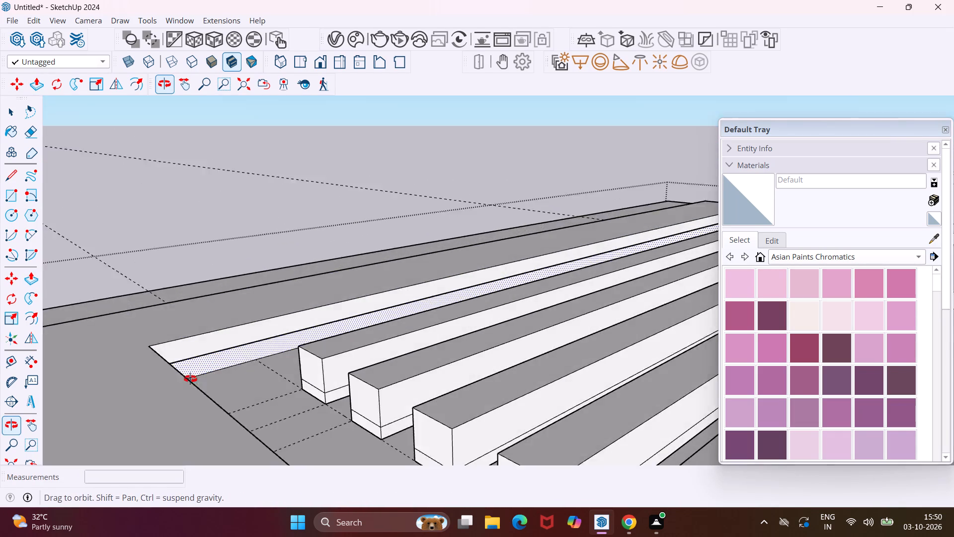
pyautogui.moveTo(190, 379); pyautogui.dragTo(58, 402, button='middle')
pyautogui.doubleClick(93, 384)
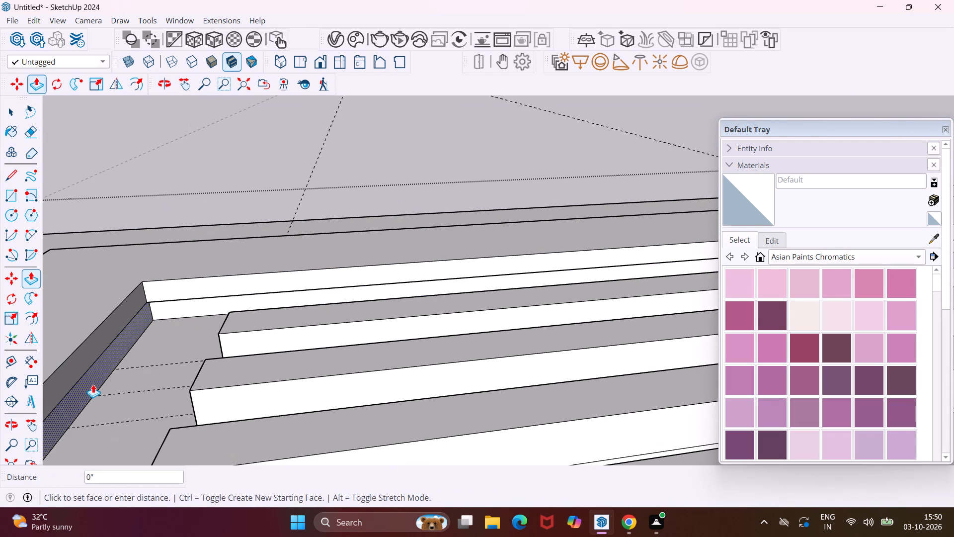
# Push the lower strip of the dropped ceiling's outer side face, parallel to and nearest the bars, inward by the same distance.
pyautogui.moveTo(104, 275); pyautogui.dragTo(478, 316, button='middle')
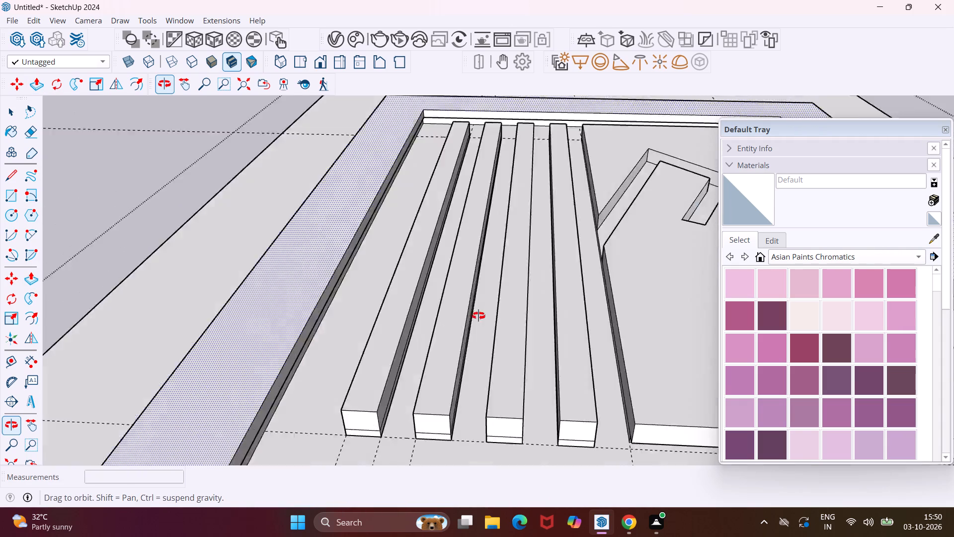
pyautogui.moveTo(478, 316); pyautogui.dragTo(525, 300, button='middle')
pyautogui.scroll(-10, 237, 352)
pyautogui.moveTo(146, 409); pyautogui.dragTo(154, 406, button='middle')
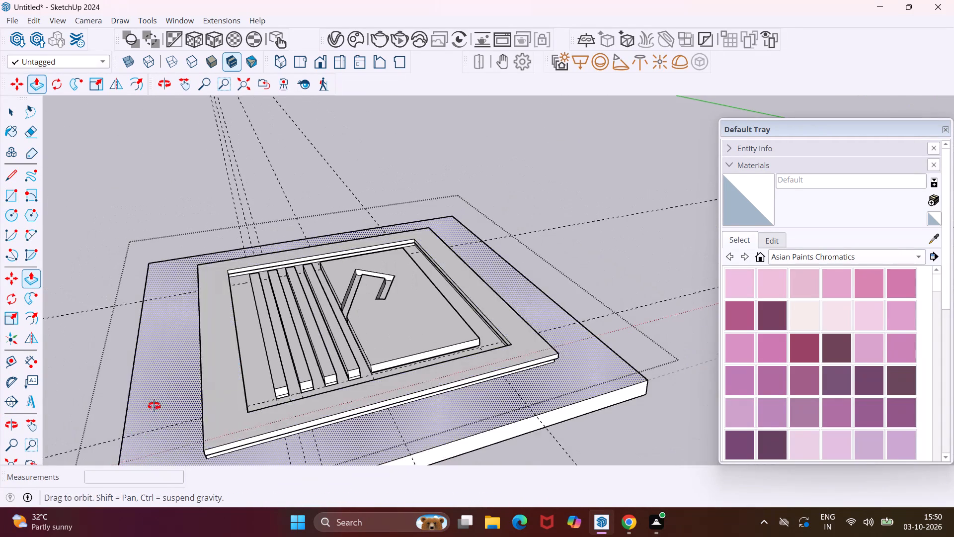
pyautogui.moveTo(154, 406); pyautogui.dragTo(227, 355, button='middle')
pyautogui.scroll(10, 313, 379)
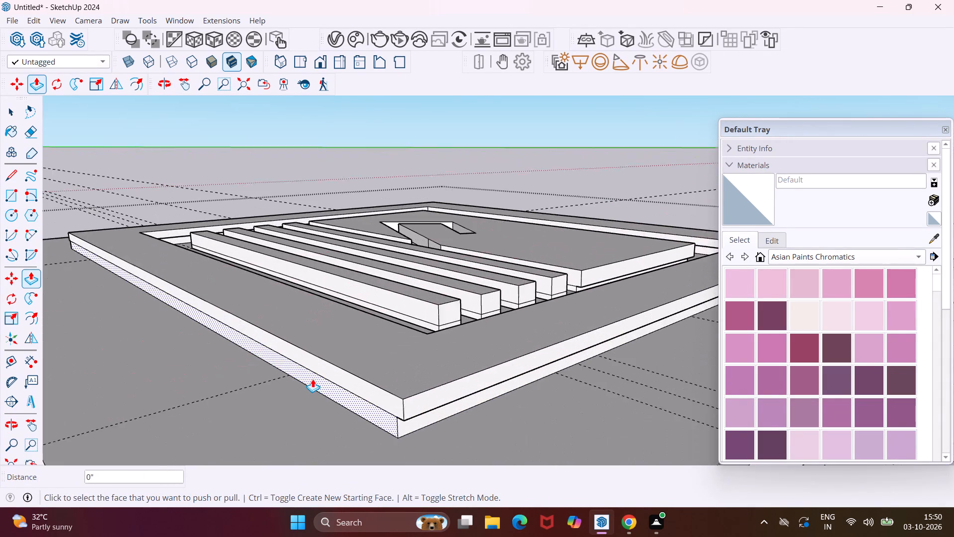
pyautogui.click(331, 385)
pyautogui.doubleClick(331, 385)
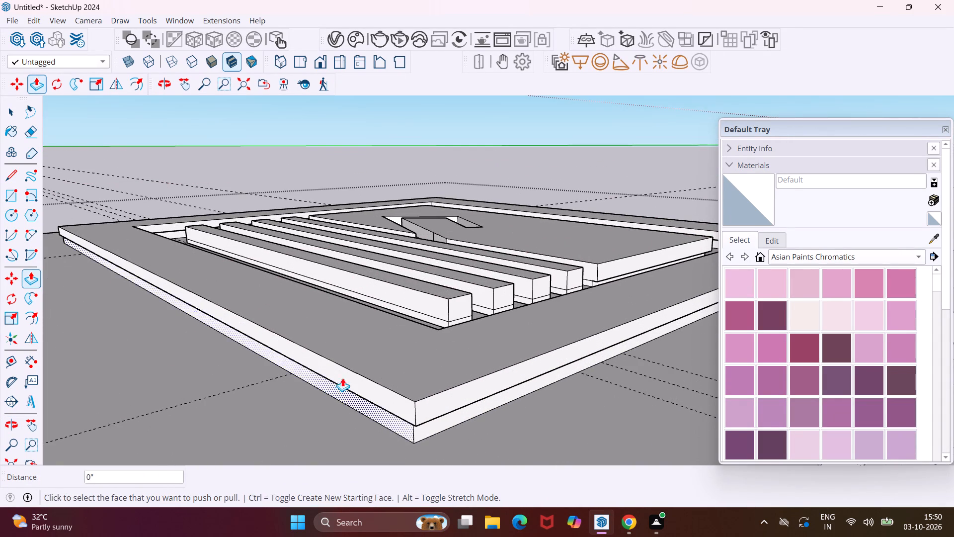
# Open the grouped bars for editing and push the lower strip of the outermost bar's near end face inward by the same distance.
pyautogui.scroll(10, 428, 315)
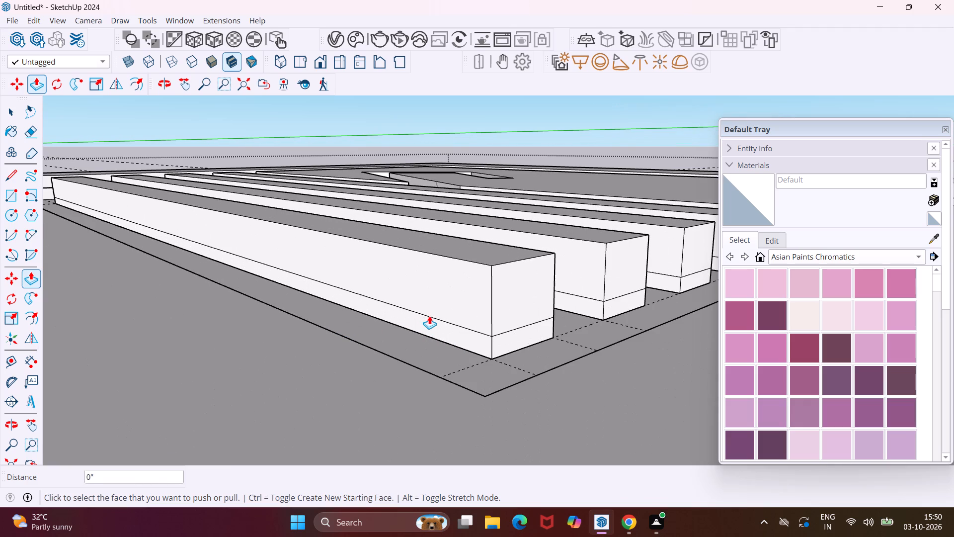
pyautogui.press('Escape')
pyautogui.press('space')
pyautogui.click(449, 329)
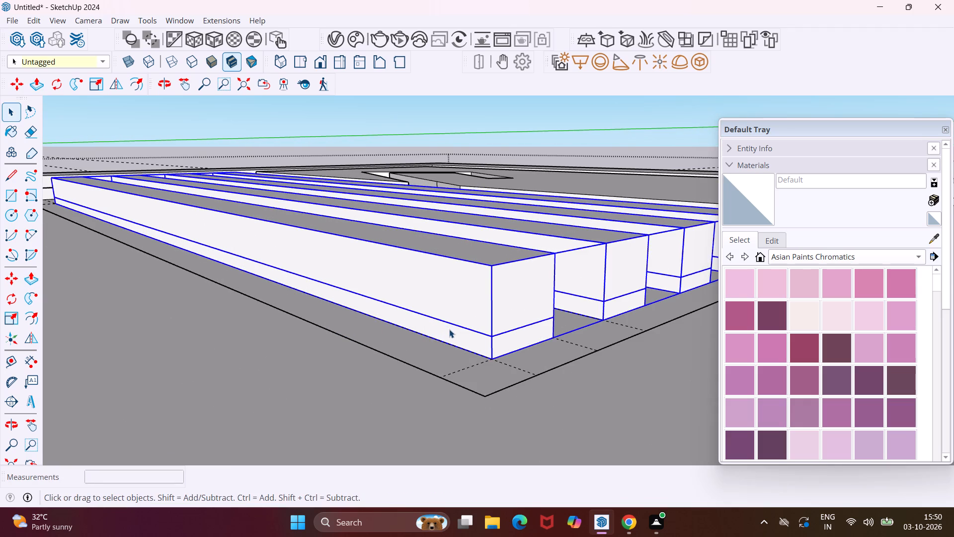
pyautogui.moveTo(449, 330); pyautogui.dragTo(318, 378, button='middle')
pyautogui.scroll(2, 457, 358)
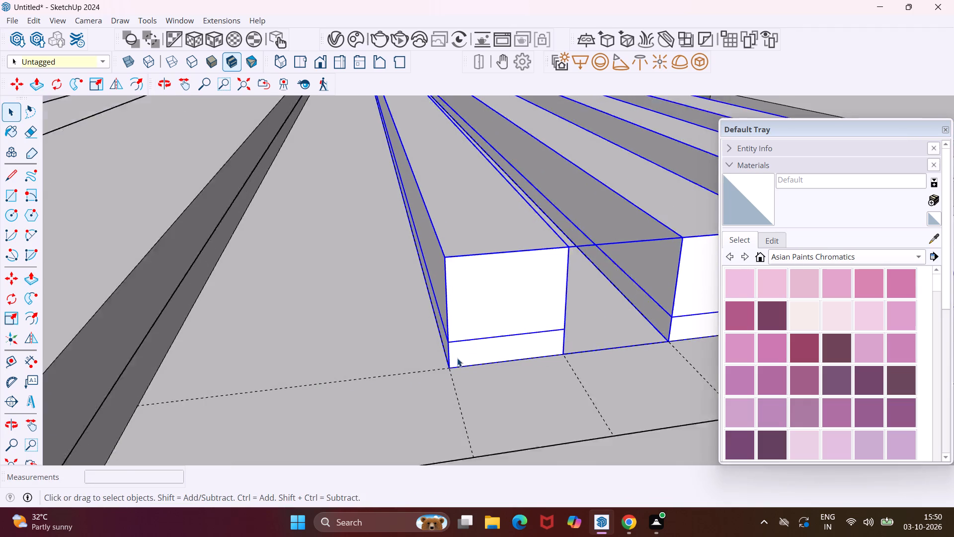
pyautogui.scroll(3, 457, 358)
pyautogui.doubleClick(472, 349)
pyautogui.click(474, 348)
pyautogui.doubleClick(474, 348)
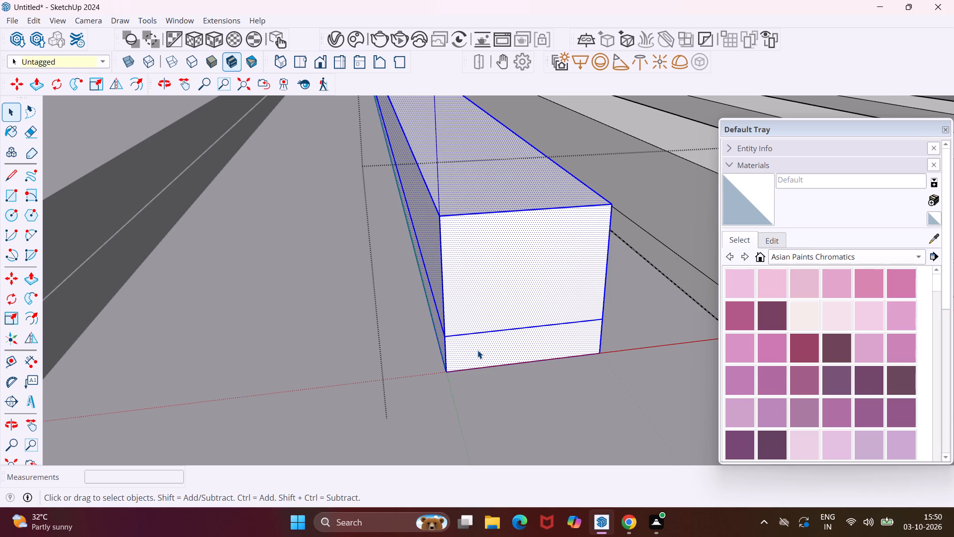
pyautogui.click(477, 350)
pyautogui.press('p')
pyautogui.click(477, 350)
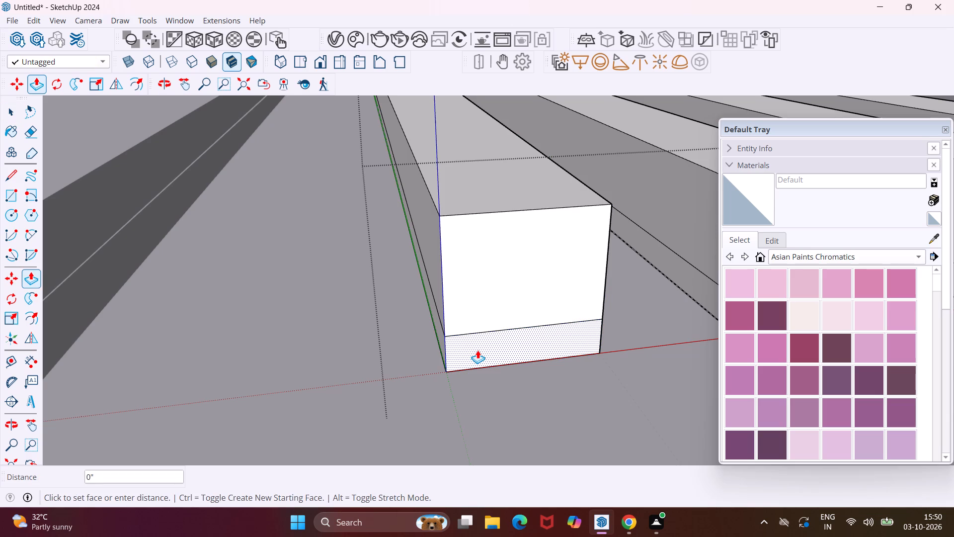
pyautogui.doubleClick(477, 350)
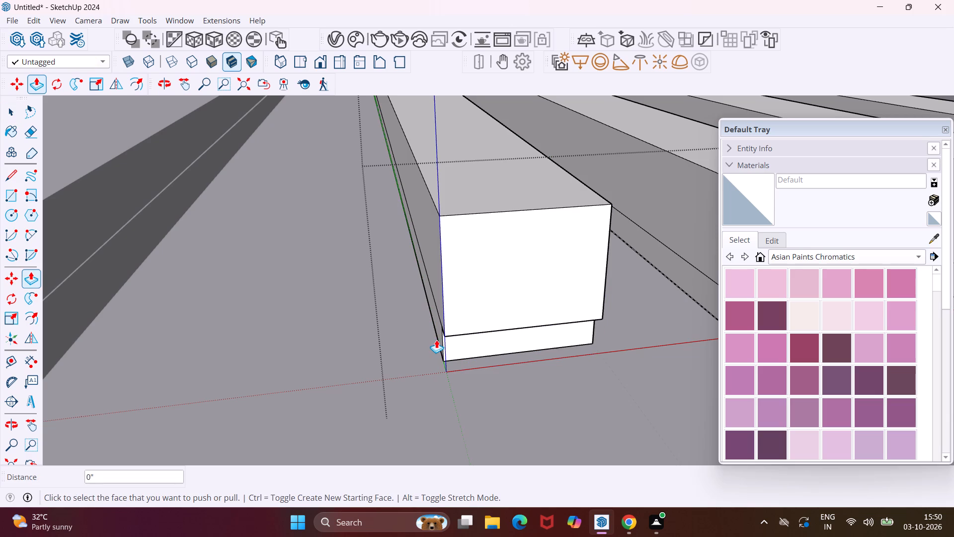
# Push the lower strips of both long side faces of the outermost bar inward by the same distance.
pyautogui.scroll(5, 435, 333)
pyautogui.doubleClick(440, 323)
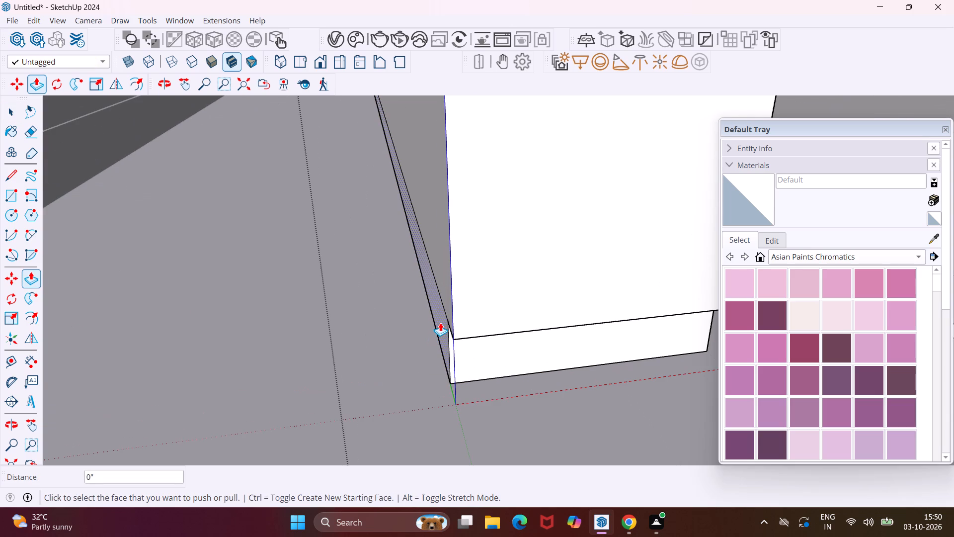
pyautogui.scroll(-6, 496, 351)
pyautogui.moveTo(602, 315); pyautogui.dragTo(515, 339, button='middle')
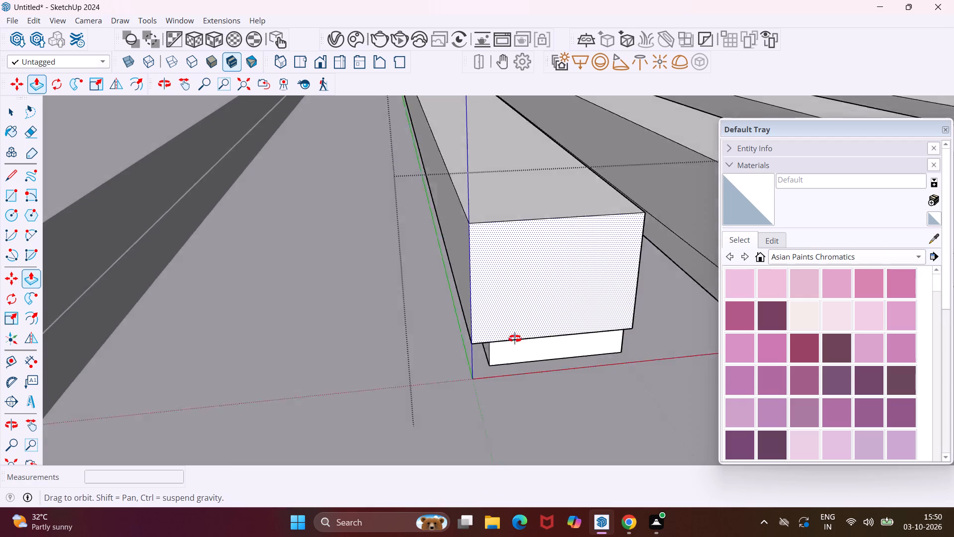
pyautogui.moveTo(515, 339); pyautogui.dragTo(400, 328, button='middle')
pyautogui.doubleClick(632, 368)
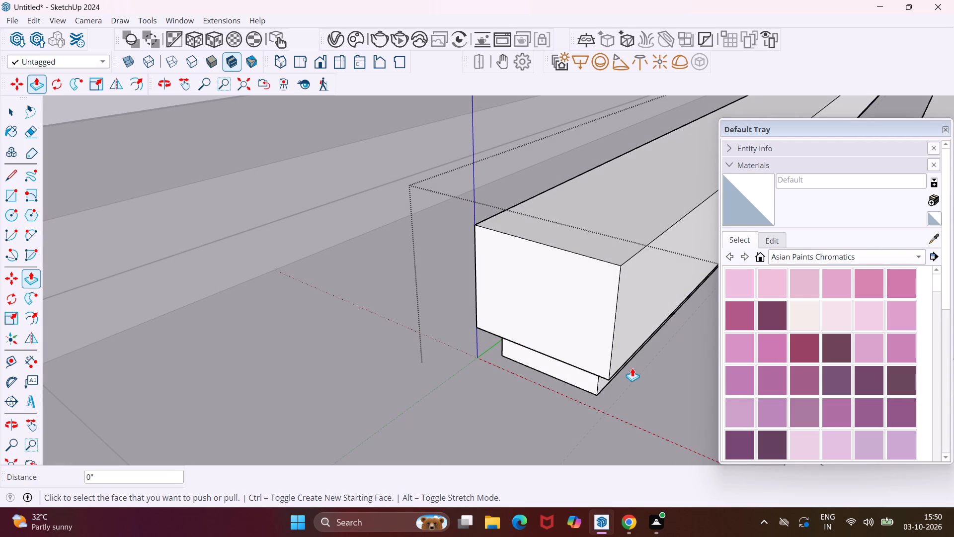
# Push the lower strips of the second bar's near end face and both long side faces inward by the same distance.
pyautogui.scroll(-10, 490, 360)
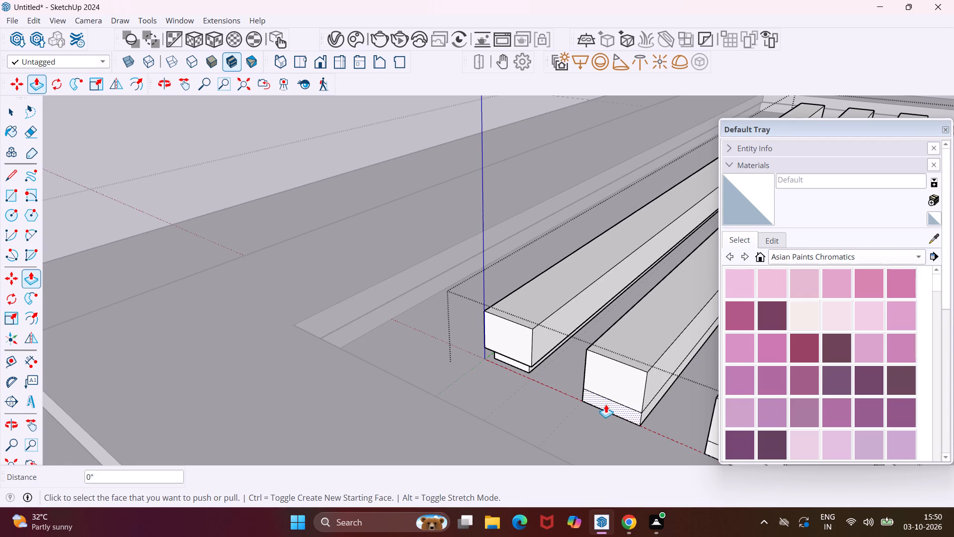
pyautogui.doubleClick(605, 404)
pyautogui.doubleClick(653, 404)
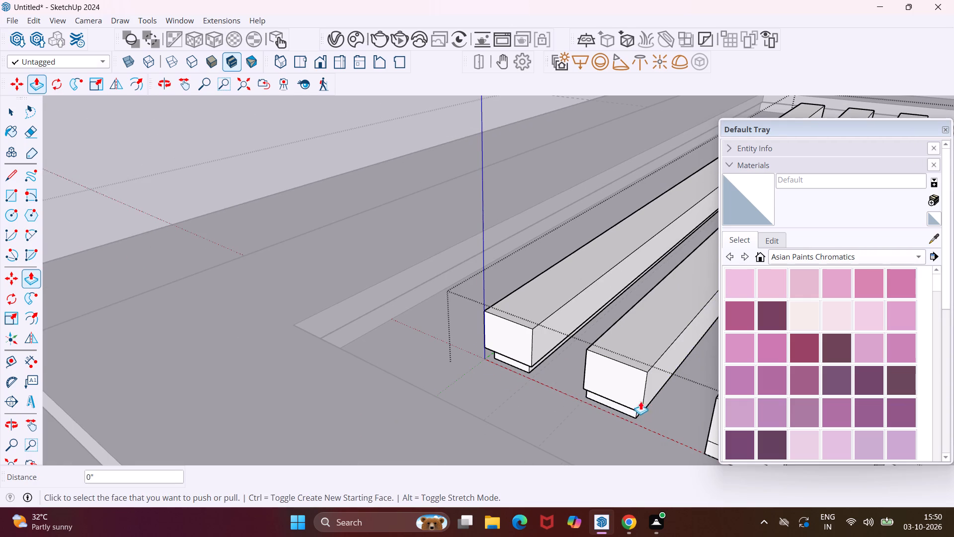
pyautogui.moveTo(601, 380); pyautogui.dragTo(787, 361, button='middle')
pyautogui.scroll(7, 603, 350)
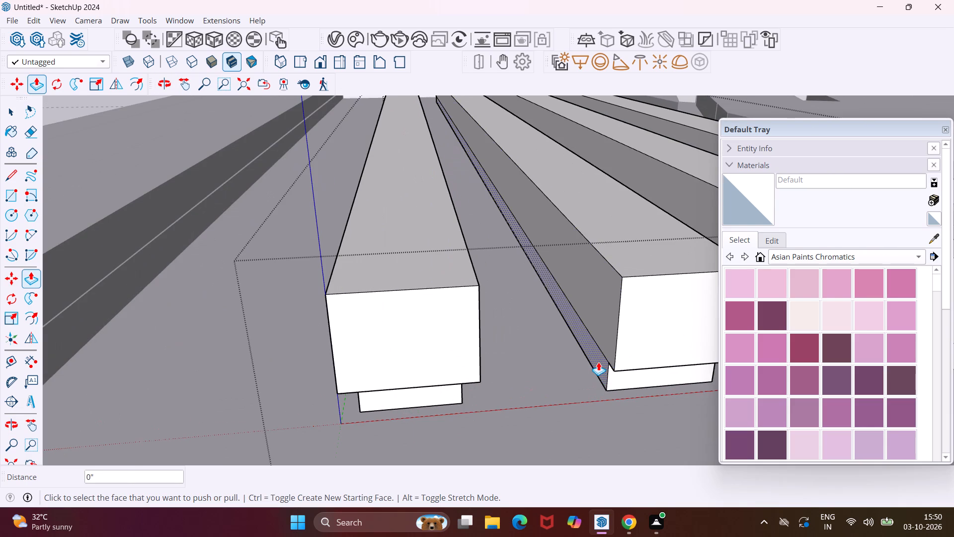
pyautogui.doubleClick(598, 362)
pyautogui.scroll(-11, 564, 340)
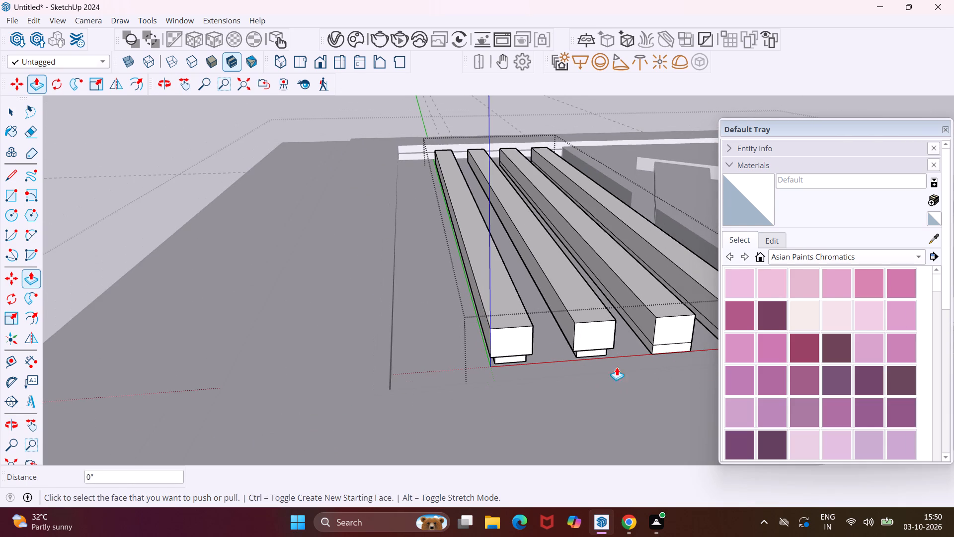
# Push the lower strip of the third bar's long side face, facing the second bar, inward by the same distance.
pyautogui.scroll(8, 641, 360)
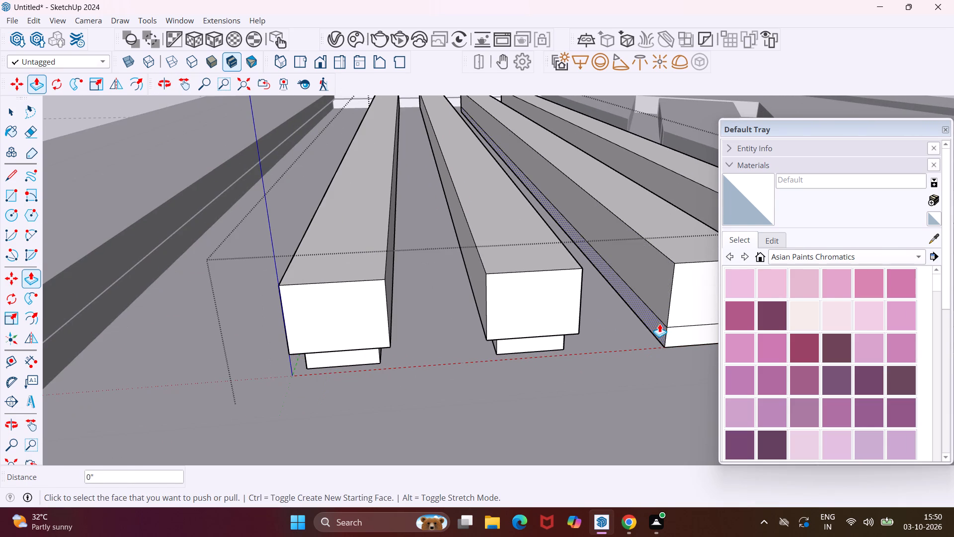
pyautogui.doubleClick(659, 324)
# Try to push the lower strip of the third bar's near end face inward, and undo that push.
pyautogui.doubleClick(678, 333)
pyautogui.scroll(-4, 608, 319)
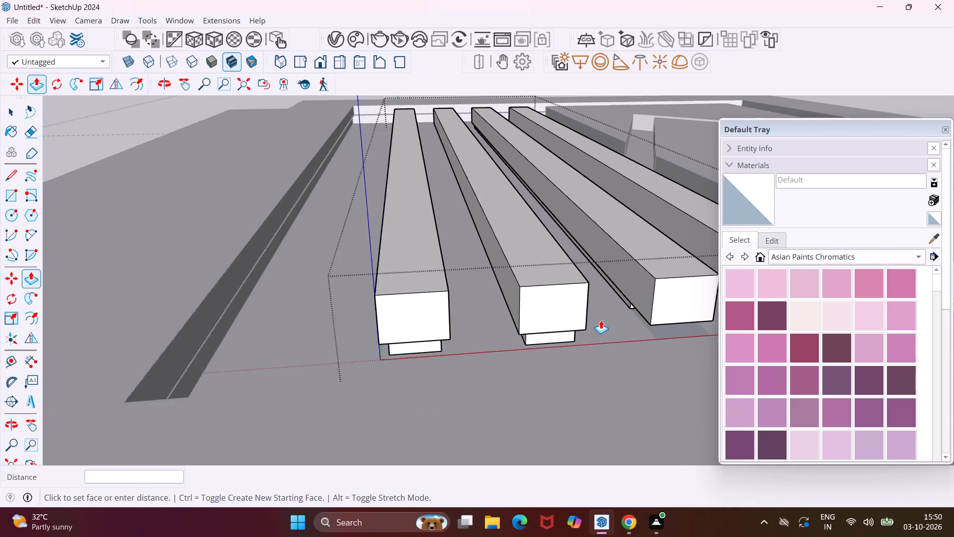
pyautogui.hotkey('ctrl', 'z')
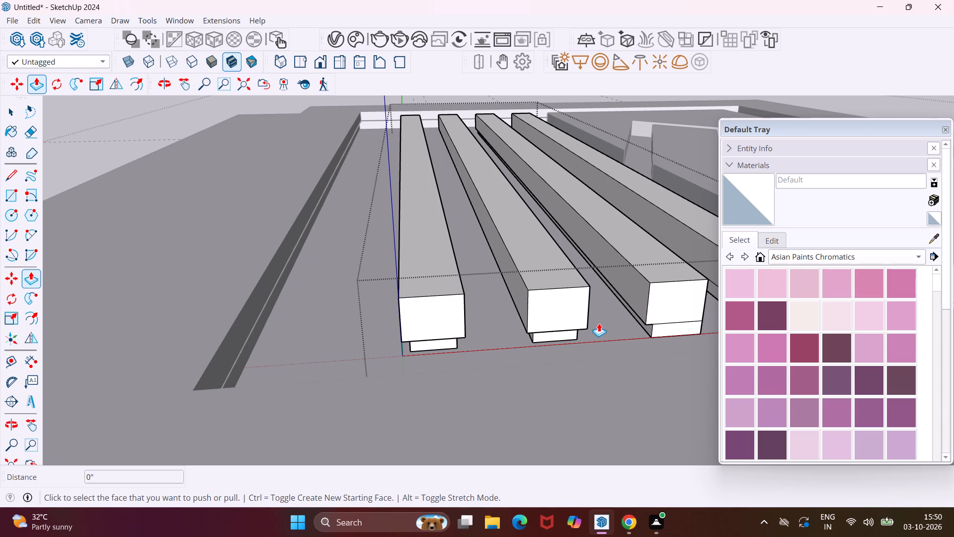
# Push the lower strips of the third bar's near end face and its long side face toward the fourth bar inward by 3/16".
pyautogui.click(665, 330)
pyautogui.doubleClick(665, 328)
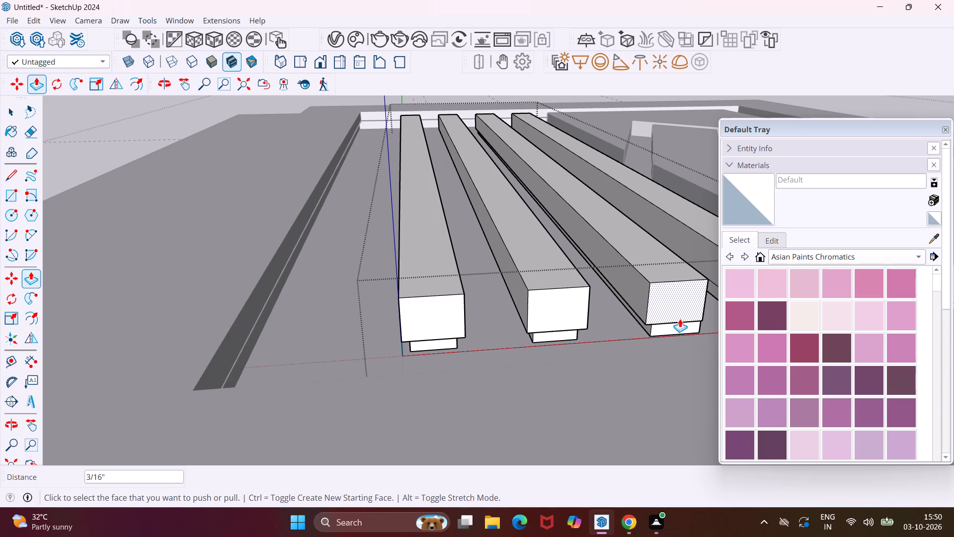
pyautogui.moveTo(681, 317); pyautogui.dragTo(522, 287, button='middle')
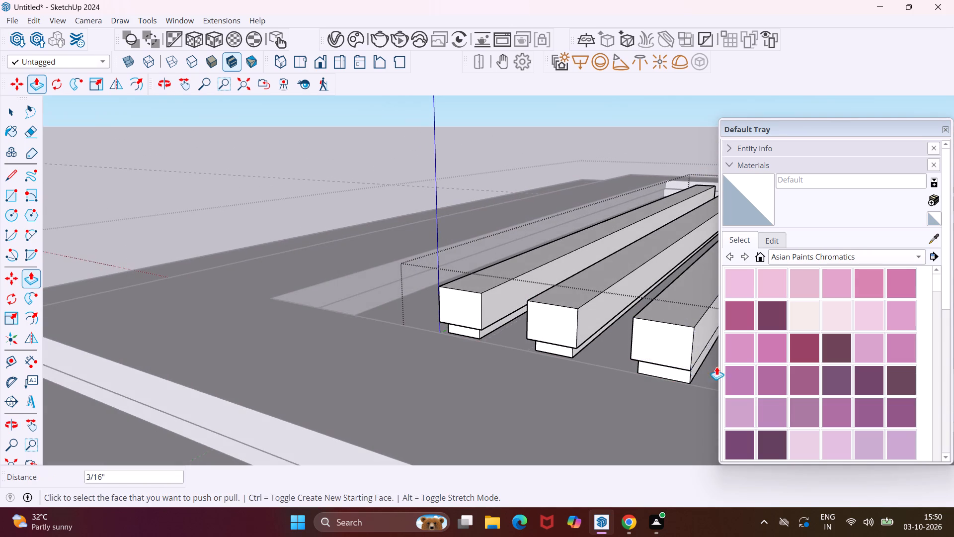
pyautogui.scroll(5, 699, 367)
pyautogui.doubleClick(697, 366)
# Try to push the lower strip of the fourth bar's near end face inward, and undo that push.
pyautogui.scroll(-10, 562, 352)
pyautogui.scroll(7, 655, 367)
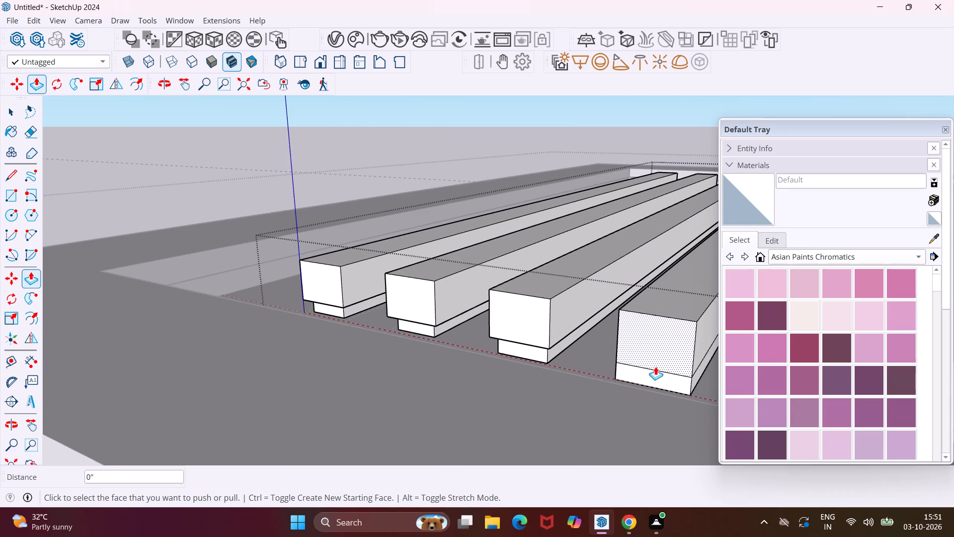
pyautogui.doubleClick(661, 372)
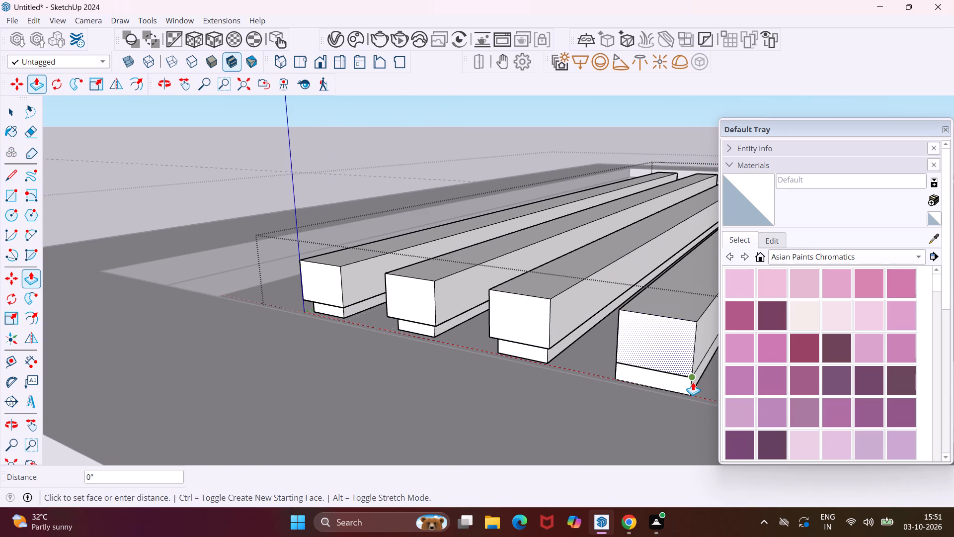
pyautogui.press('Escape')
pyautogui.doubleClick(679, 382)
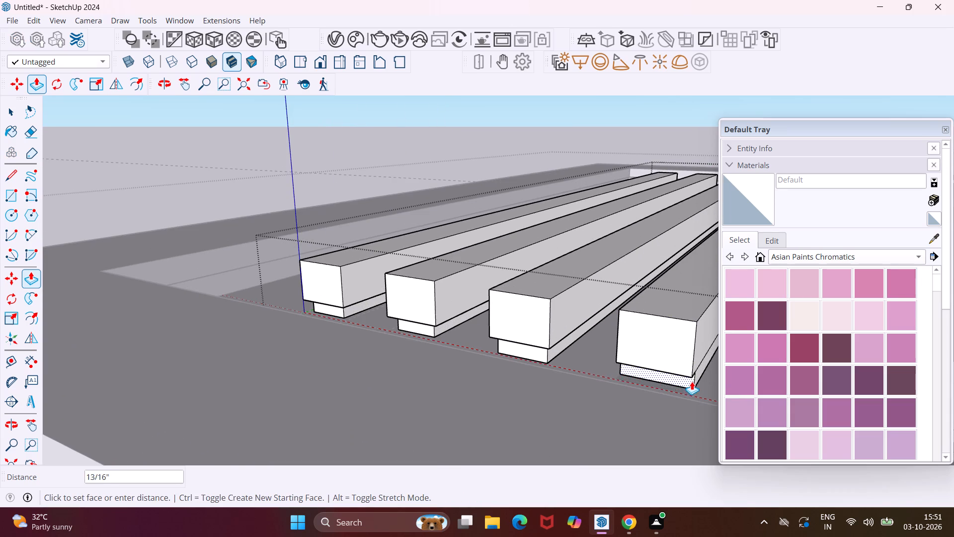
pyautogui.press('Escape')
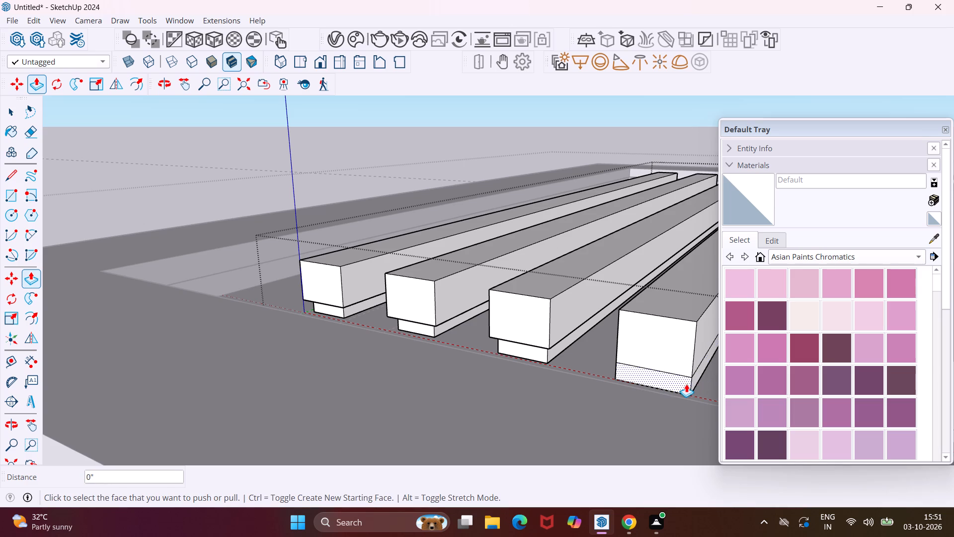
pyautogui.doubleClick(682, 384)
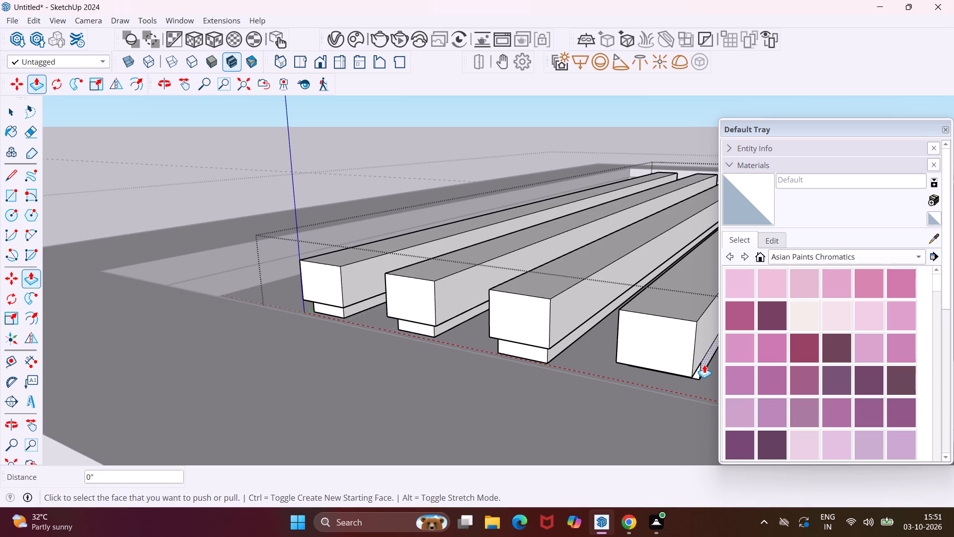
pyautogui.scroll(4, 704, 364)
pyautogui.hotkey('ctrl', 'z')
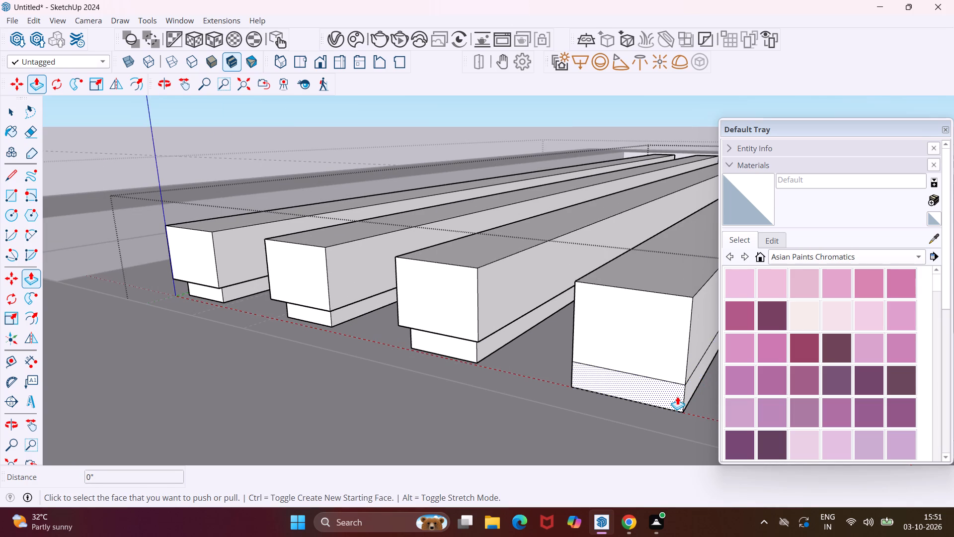
# Push the lower strip of the fourth bar's long side face, facing the third bar, inward by 1".
pyautogui.moveTo(676, 396); pyautogui.dragTo(912, 372, button='middle')
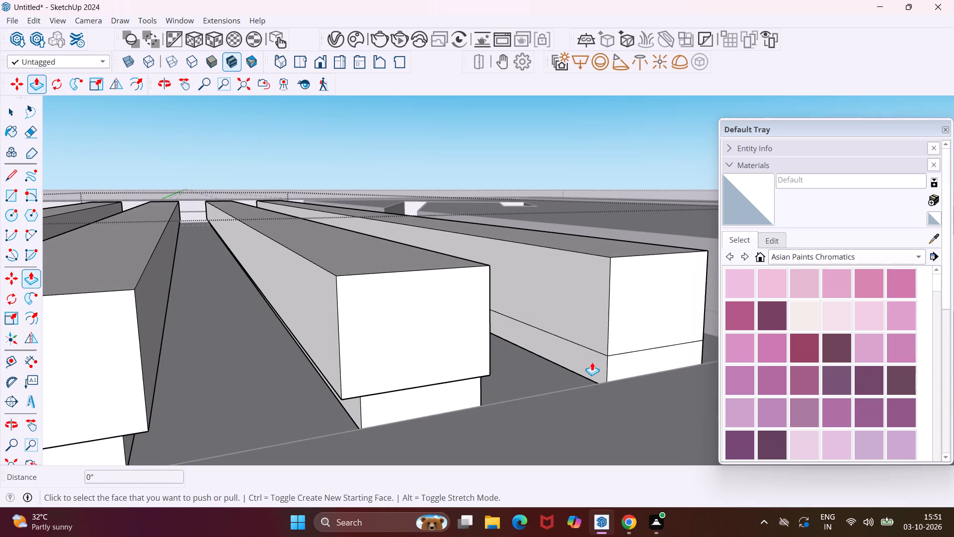
pyautogui.press('Escape')
pyautogui.press('space')
pyautogui.click(584, 362)
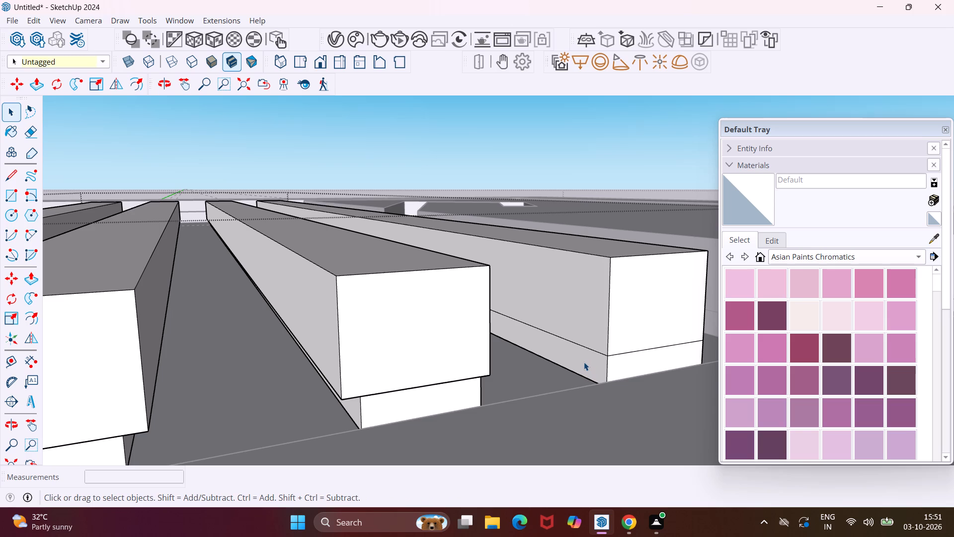
pyautogui.click(585, 362)
pyautogui.press('p')
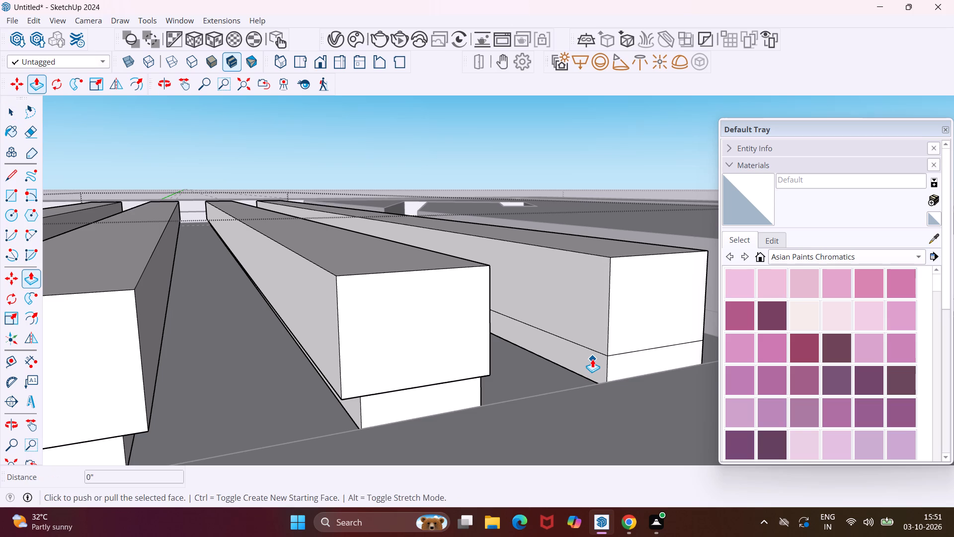
pyautogui.click(592, 359)
pyautogui.press('Escape')
pyautogui.press('space')
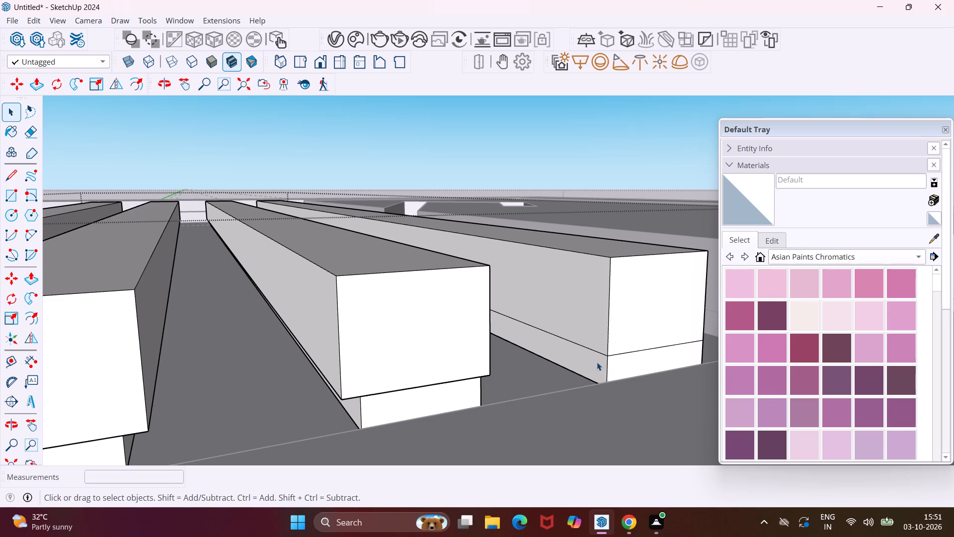
pyautogui.doubleClick(589, 364)
pyautogui.click(589, 364)
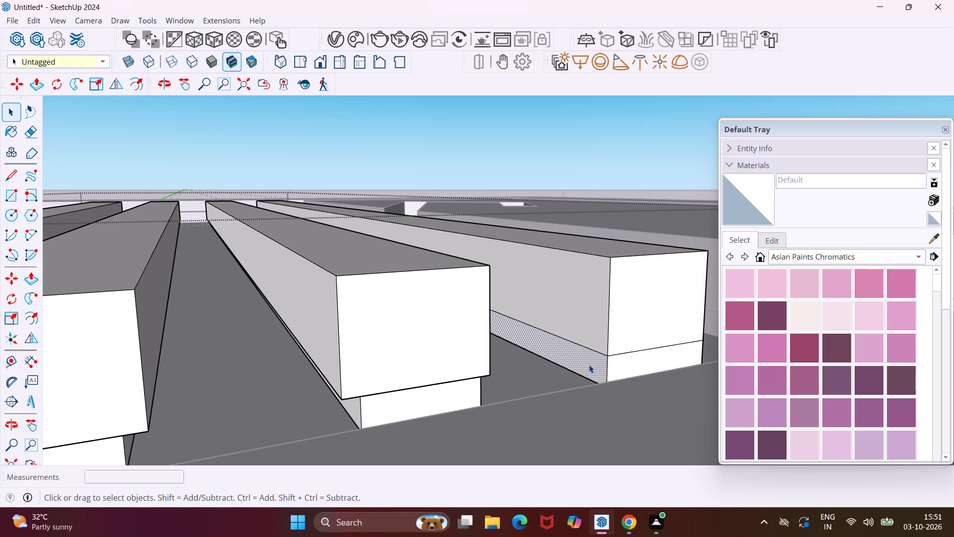
pyautogui.press('p')
pyautogui.tripleClick(589, 364)
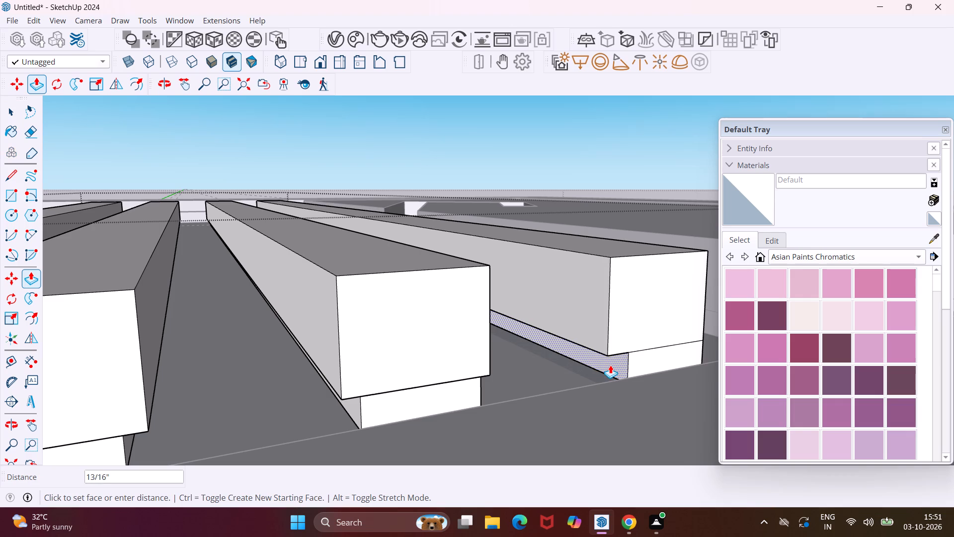
pyautogui.write('1"')
pyautogui.press('Return')
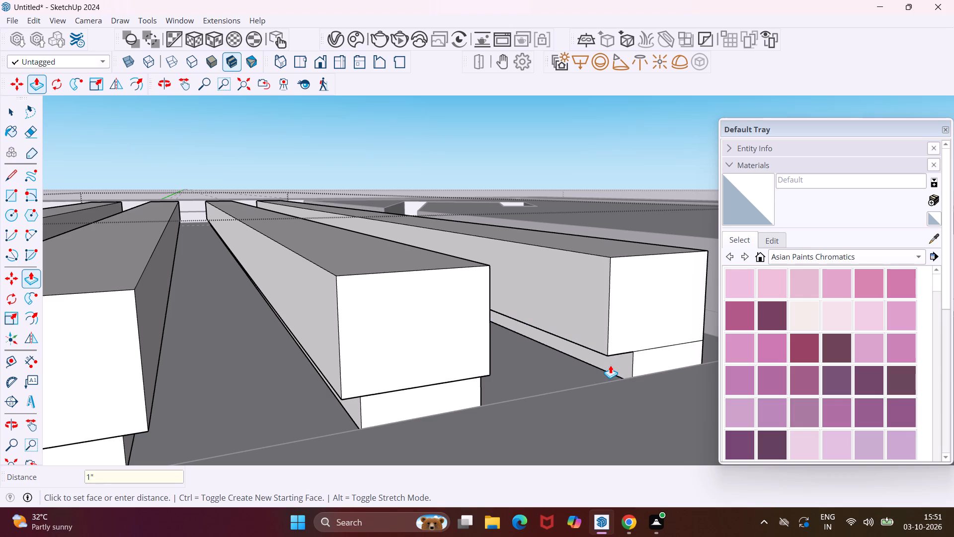
# Push the lower strips of the fourth bar's near end face and its other long side face inward by the same 1".
pyautogui.doubleClick(643, 357)
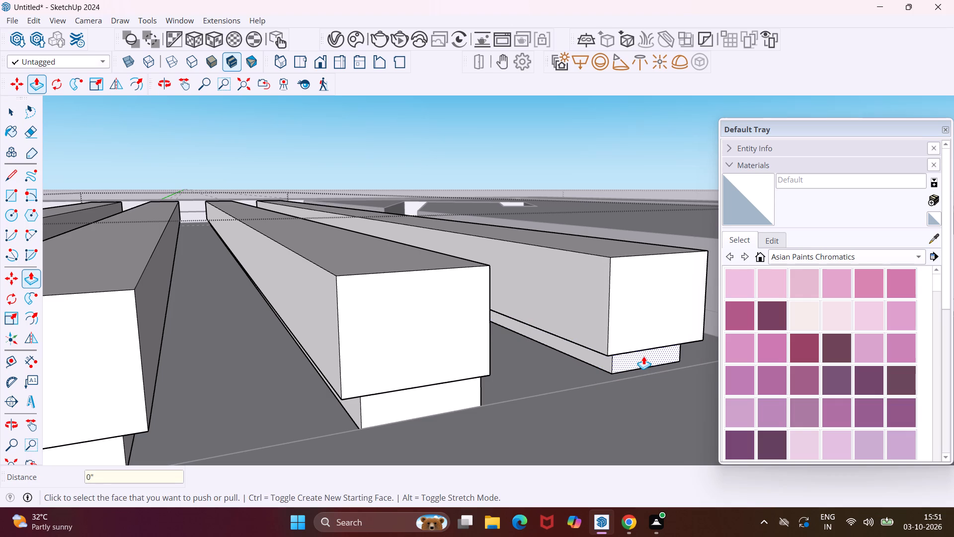
pyautogui.moveTo(643, 355); pyautogui.dragTo(358, 372, button='middle')
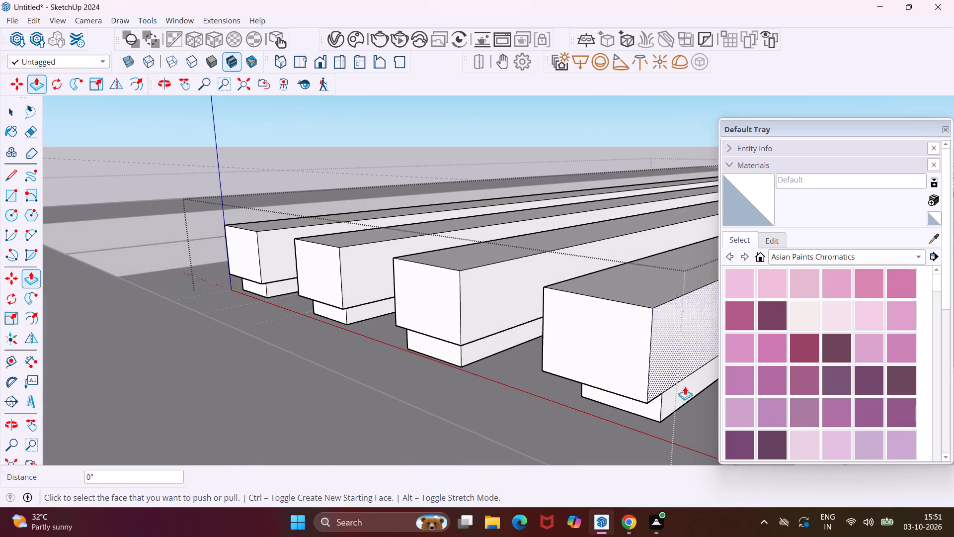
pyautogui.doubleClick(677, 396)
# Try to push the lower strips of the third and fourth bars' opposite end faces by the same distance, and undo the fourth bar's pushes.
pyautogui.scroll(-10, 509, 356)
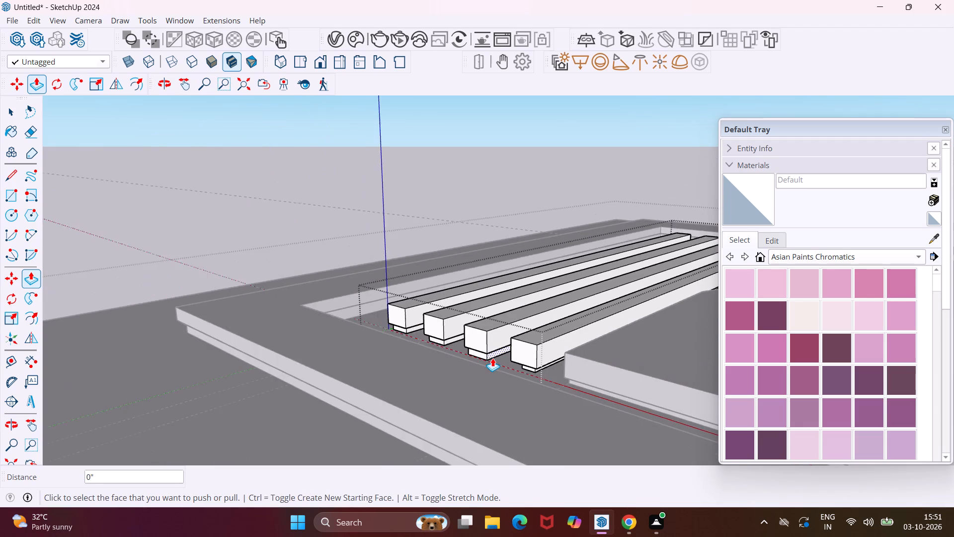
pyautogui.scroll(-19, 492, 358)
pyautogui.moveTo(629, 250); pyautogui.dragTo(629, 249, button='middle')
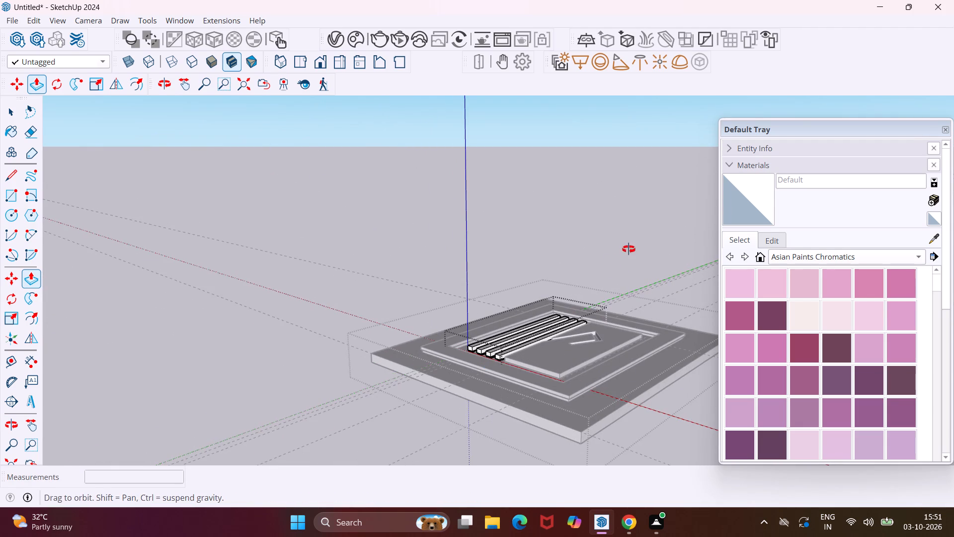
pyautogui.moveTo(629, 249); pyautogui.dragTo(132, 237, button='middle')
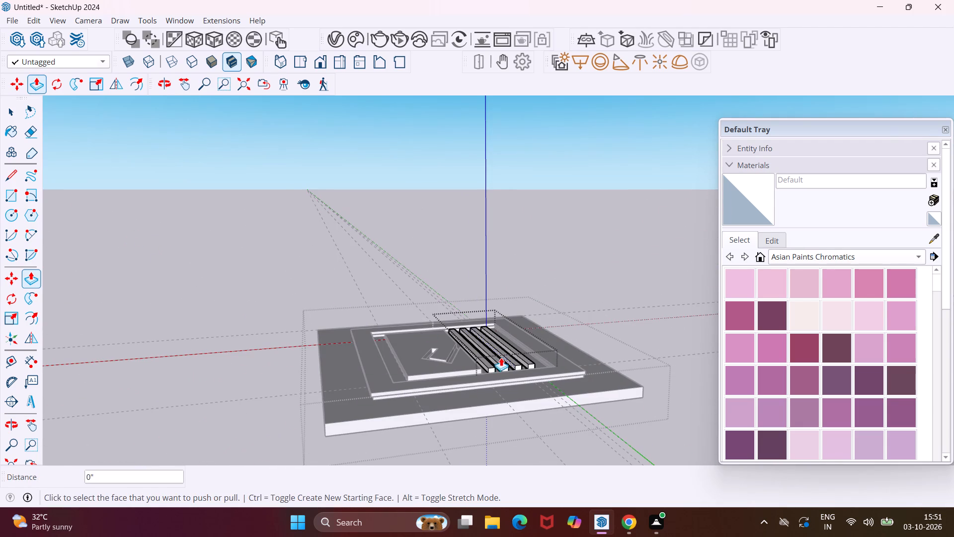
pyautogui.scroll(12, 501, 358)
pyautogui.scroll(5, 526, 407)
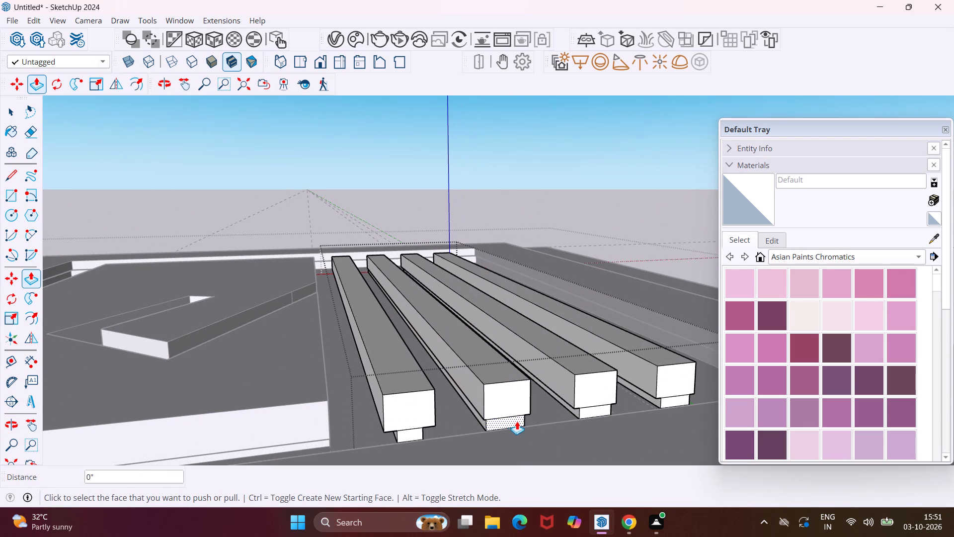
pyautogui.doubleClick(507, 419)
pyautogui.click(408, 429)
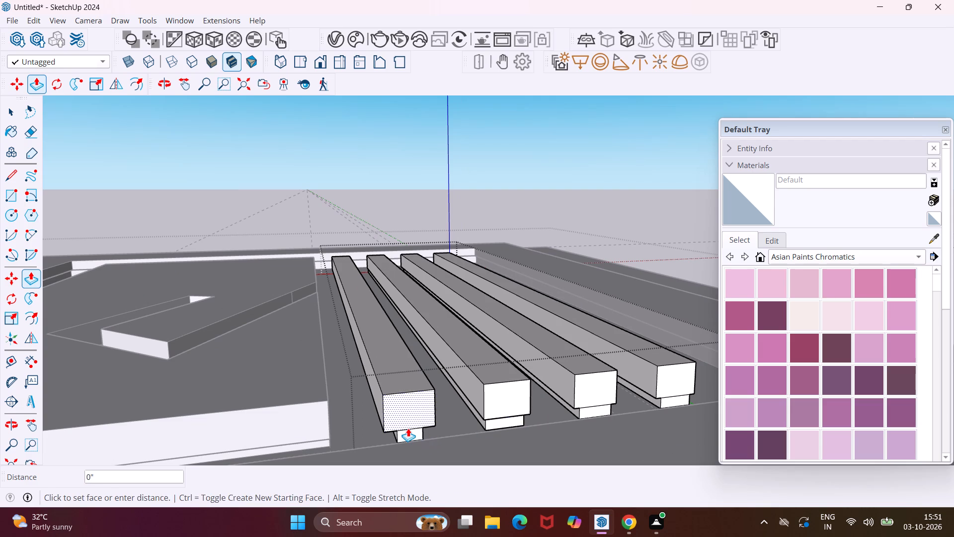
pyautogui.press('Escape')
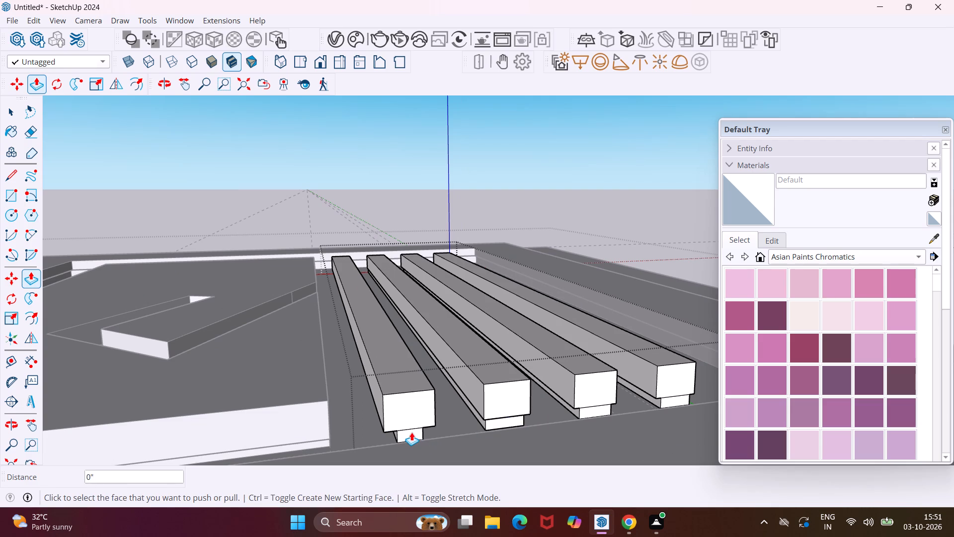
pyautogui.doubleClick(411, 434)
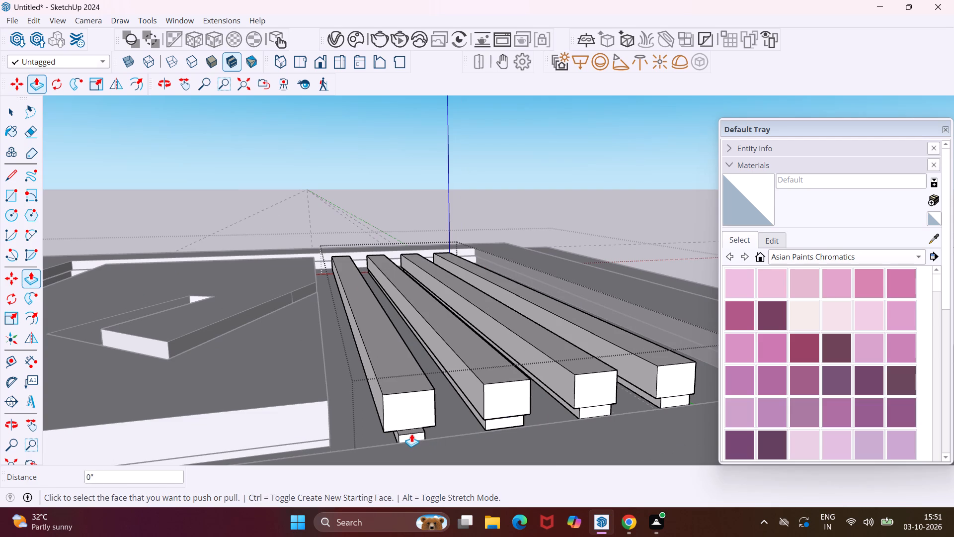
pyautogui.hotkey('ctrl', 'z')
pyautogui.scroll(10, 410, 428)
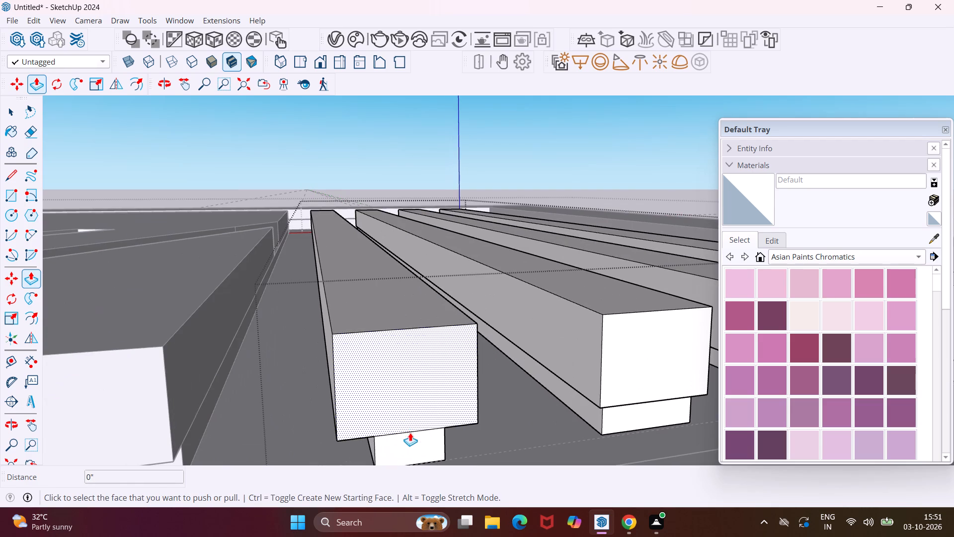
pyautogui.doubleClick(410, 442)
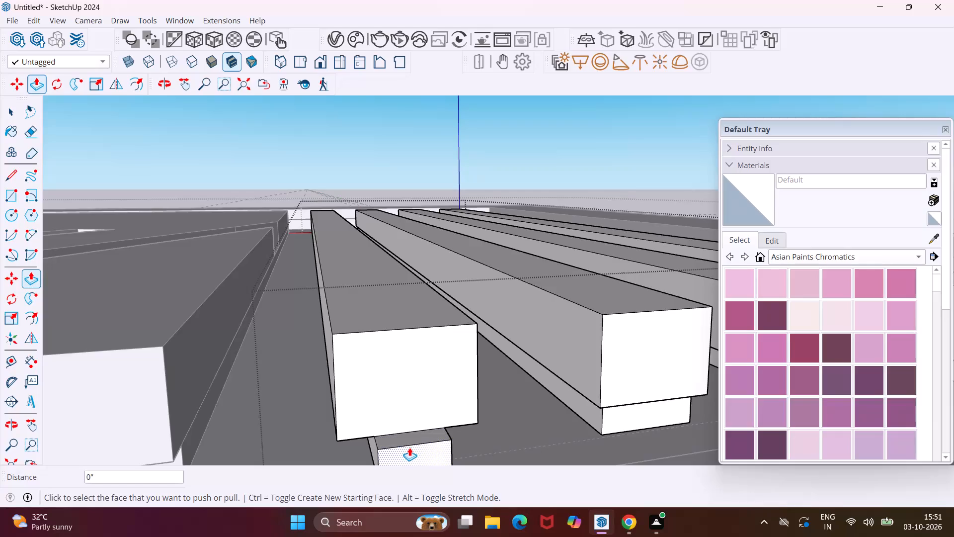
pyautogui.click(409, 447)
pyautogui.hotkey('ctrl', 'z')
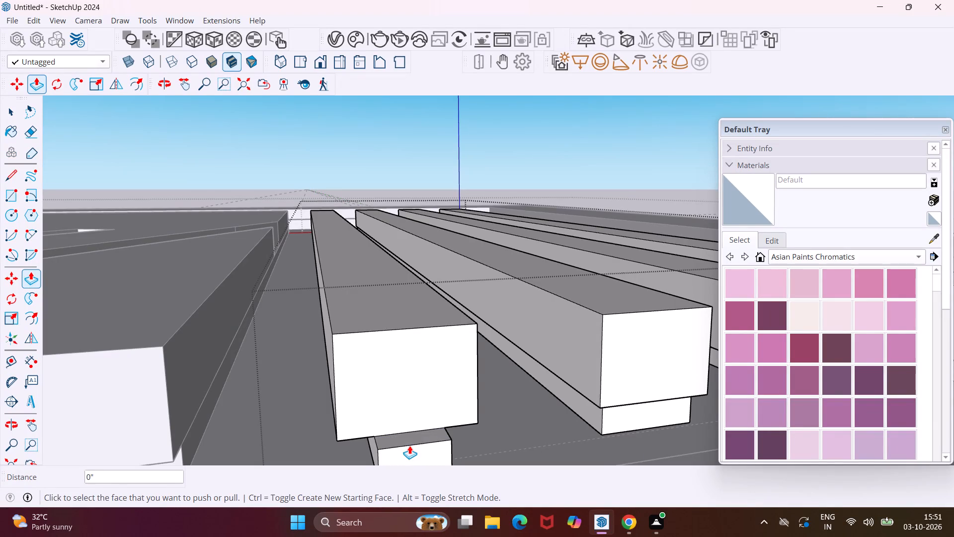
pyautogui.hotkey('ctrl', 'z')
# Push the lower strip of the fourth bar's opposite end face inward by 1".
pyautogui.click(409, 445)
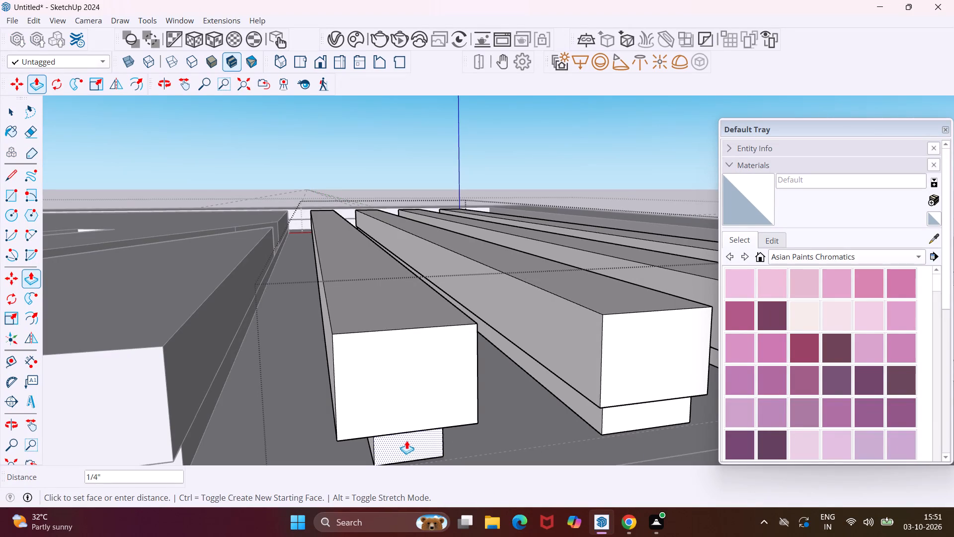
pyautogui.write('1"')
pyautogui.press('Return')
# Push the lower strips of the second and outermost bars' opposite end faces inward by the same 1".
pyautogui.scroll(-3, 386, 432)
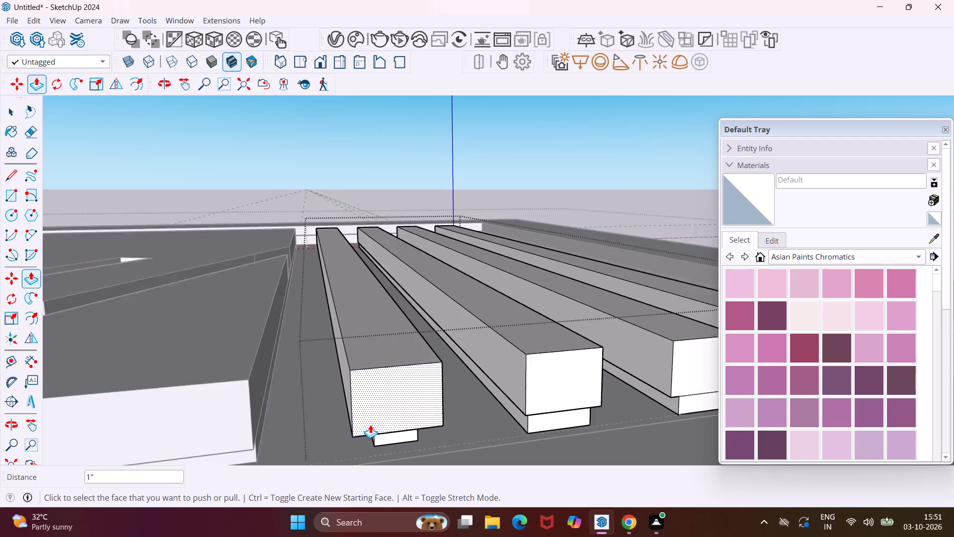
pyautogui.scroll(-6, 370, 425)
pyautogui.scroll(8, 628, 401)
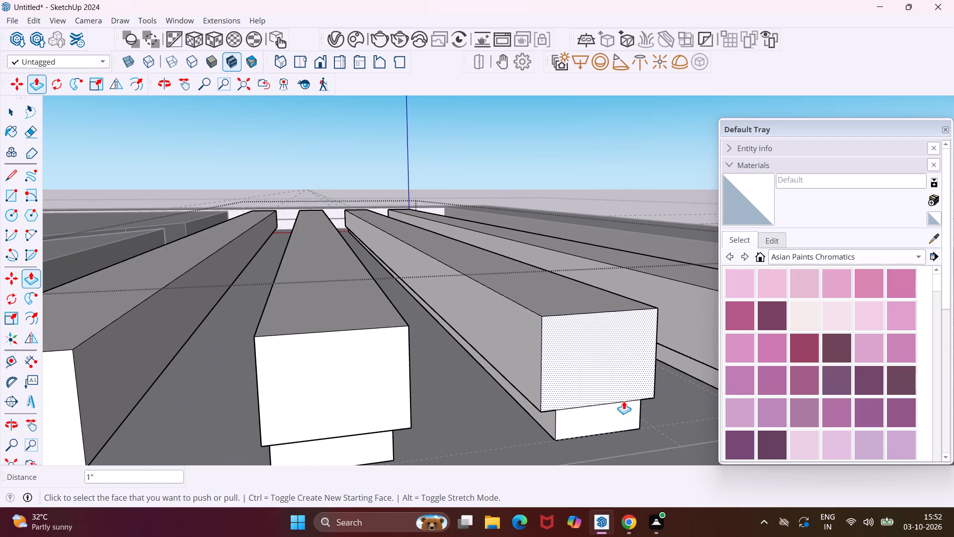
pyautogui.doubleClick(608, 412)
pyautogui.scroll(-6, 547, 414)
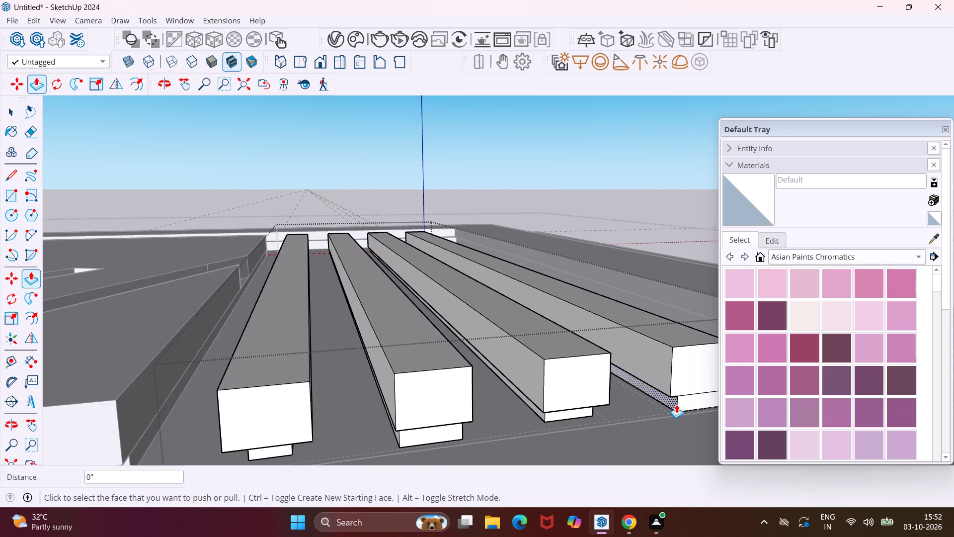
pyautogui.doubleClick(692, 397)
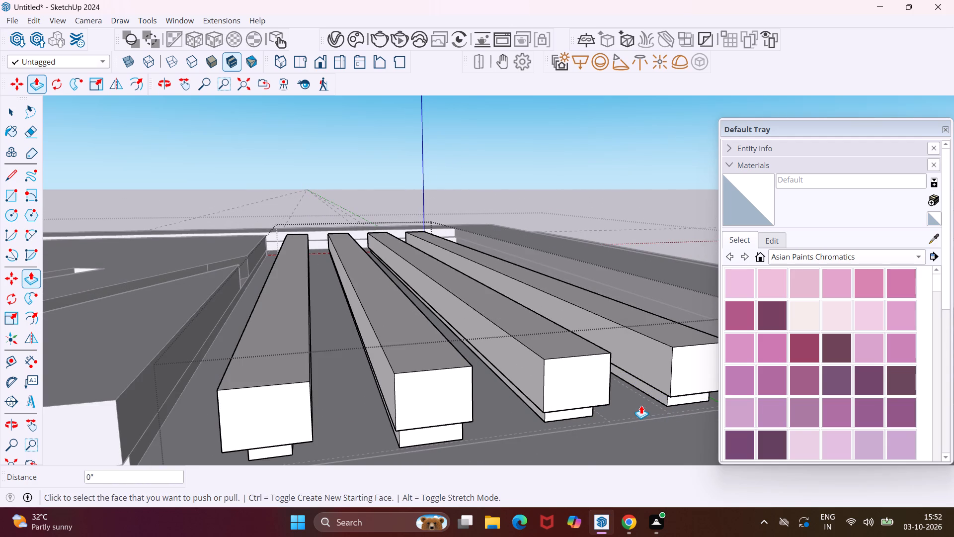
# Finish editing inside the group of bars and return to the enclosing level.
pyautogui.press('Escape')
pyautogui.press('space')
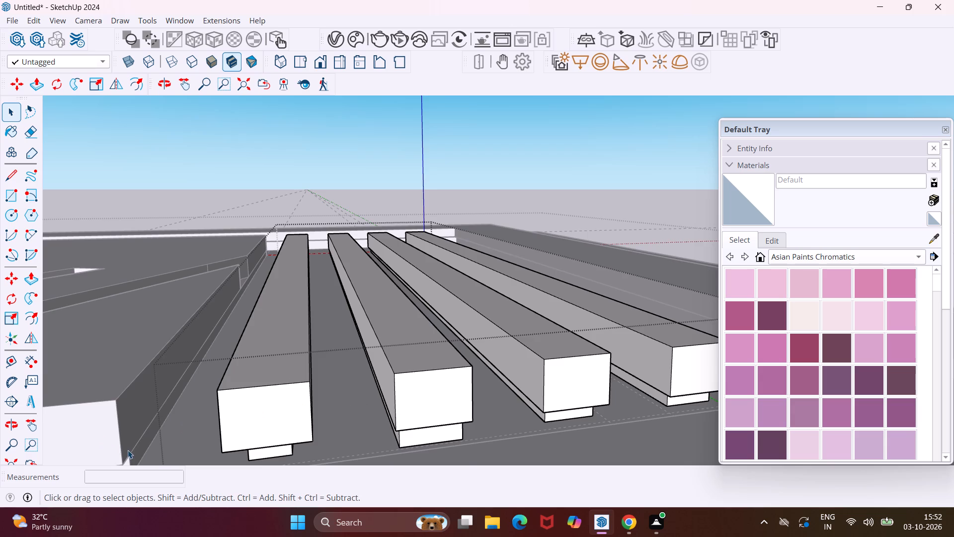
pyautogui.scroll(3, 128, 450)
pyautogui.click(146, 449)
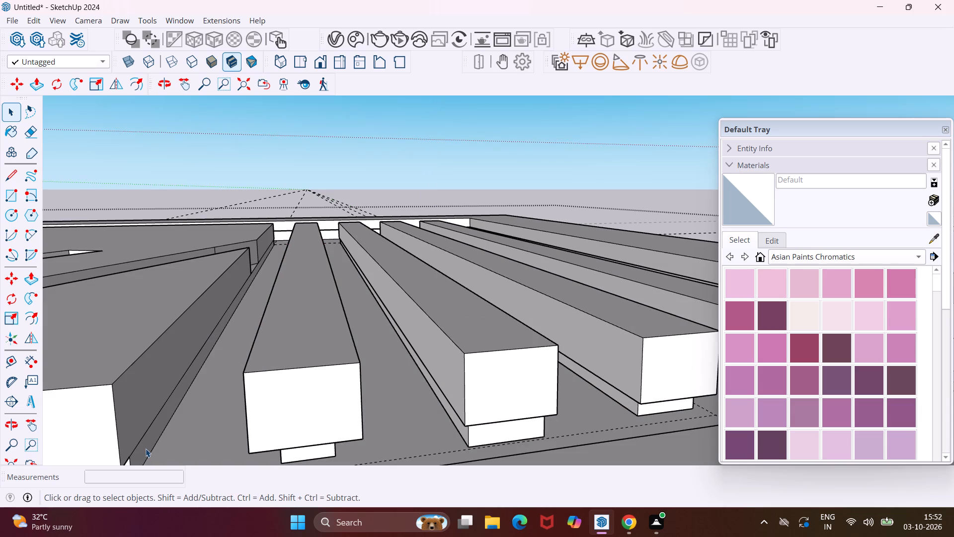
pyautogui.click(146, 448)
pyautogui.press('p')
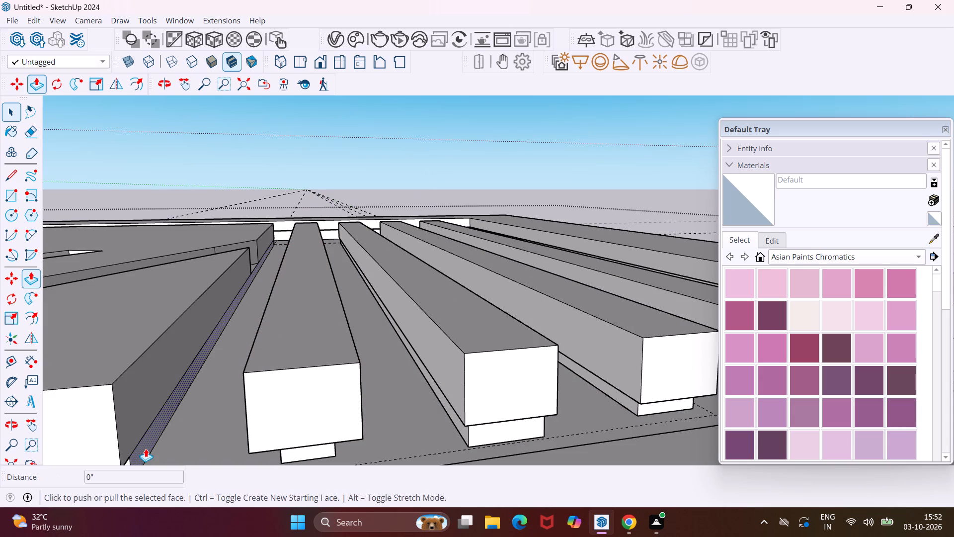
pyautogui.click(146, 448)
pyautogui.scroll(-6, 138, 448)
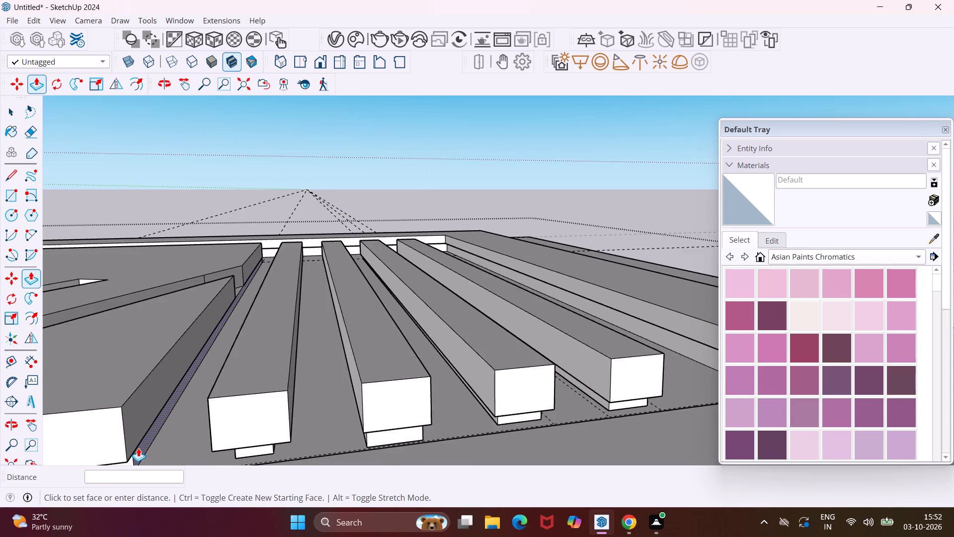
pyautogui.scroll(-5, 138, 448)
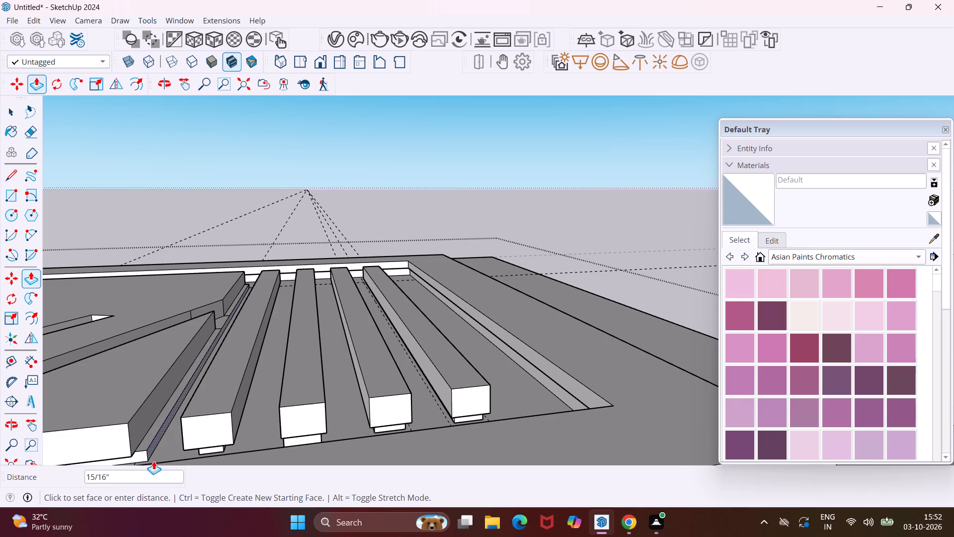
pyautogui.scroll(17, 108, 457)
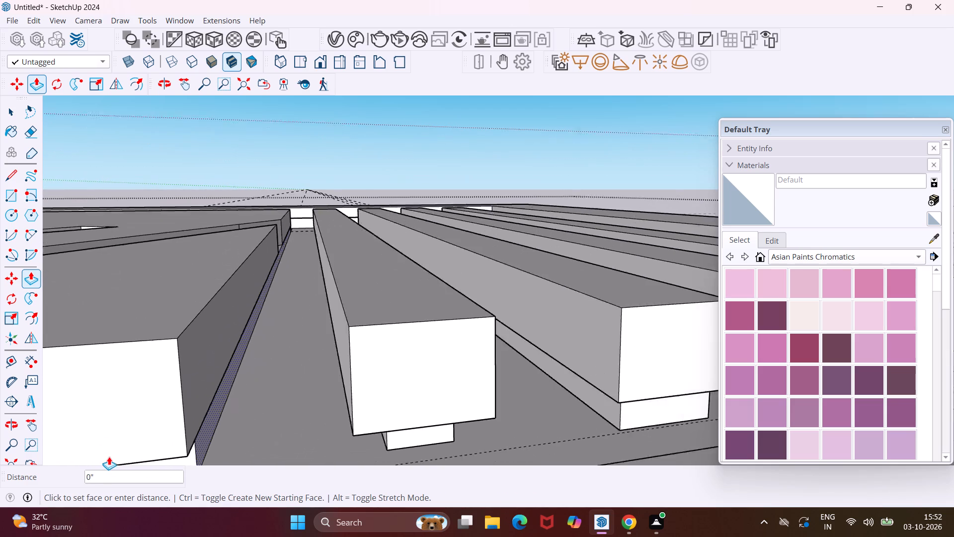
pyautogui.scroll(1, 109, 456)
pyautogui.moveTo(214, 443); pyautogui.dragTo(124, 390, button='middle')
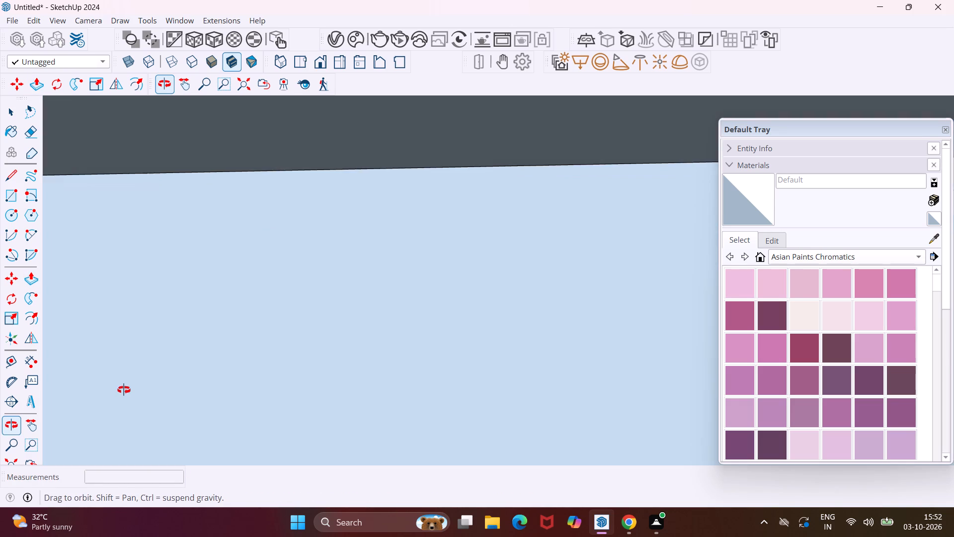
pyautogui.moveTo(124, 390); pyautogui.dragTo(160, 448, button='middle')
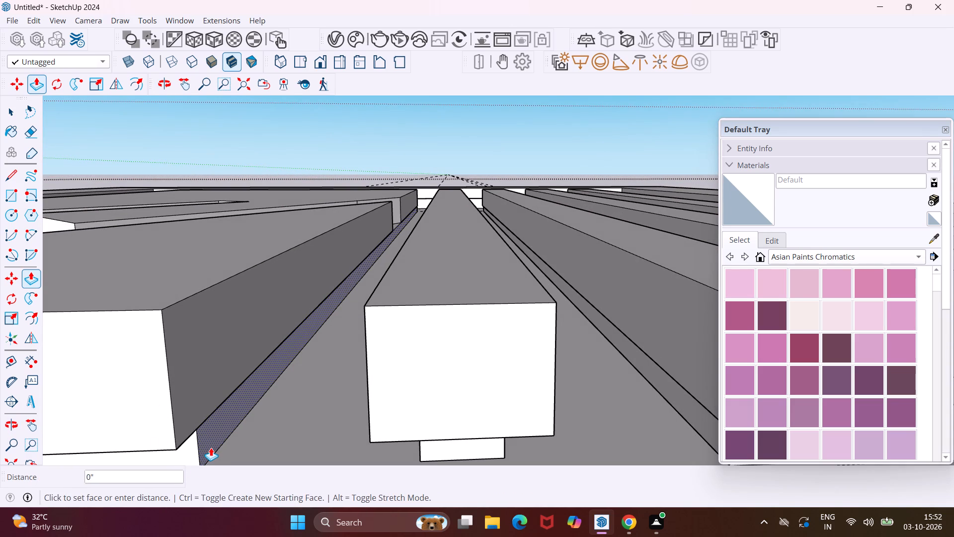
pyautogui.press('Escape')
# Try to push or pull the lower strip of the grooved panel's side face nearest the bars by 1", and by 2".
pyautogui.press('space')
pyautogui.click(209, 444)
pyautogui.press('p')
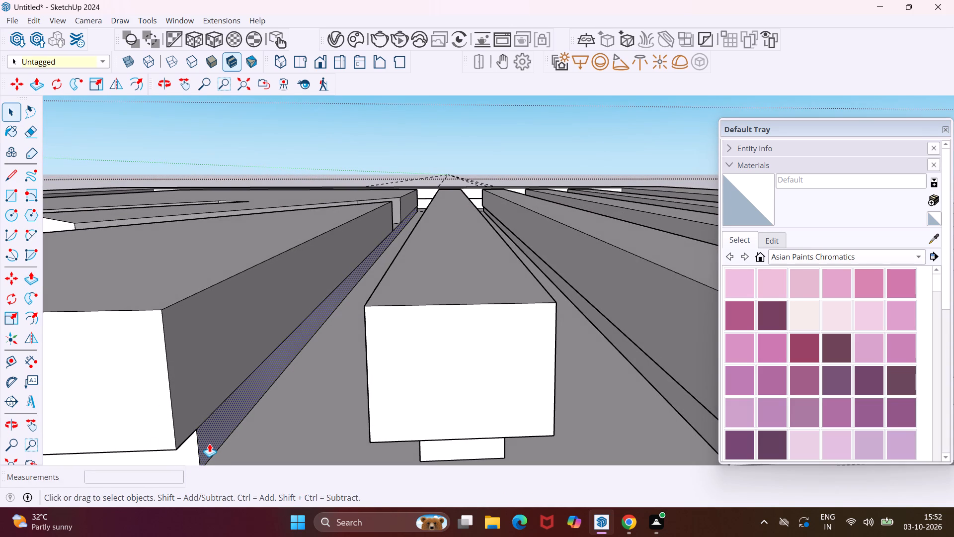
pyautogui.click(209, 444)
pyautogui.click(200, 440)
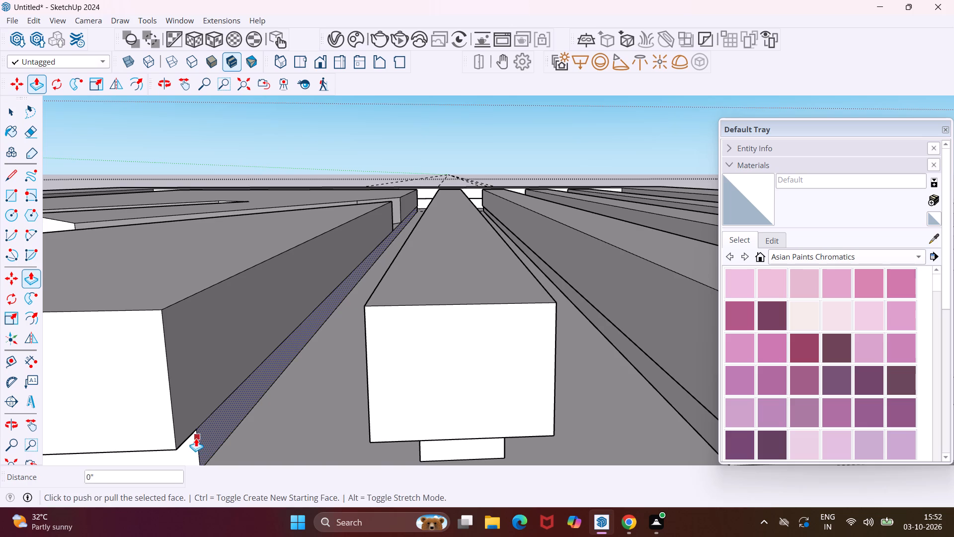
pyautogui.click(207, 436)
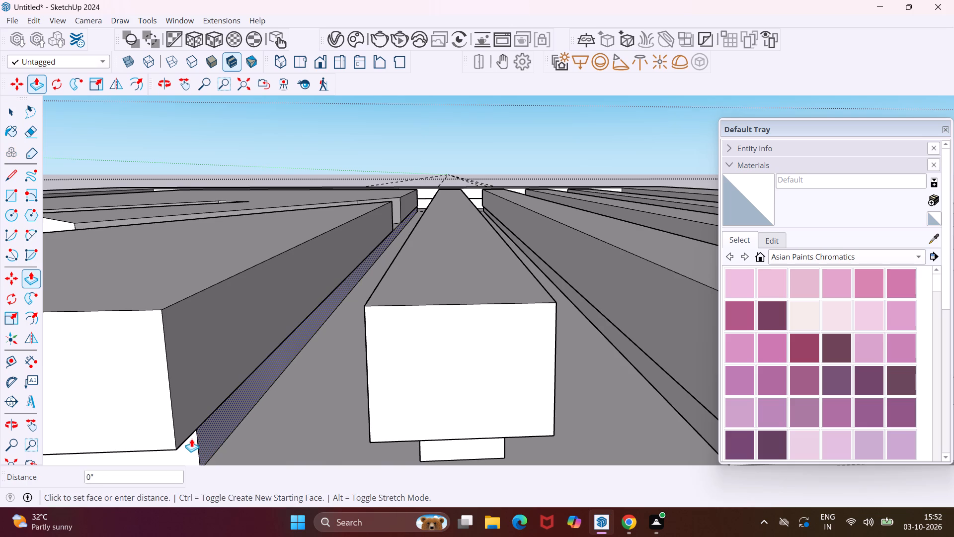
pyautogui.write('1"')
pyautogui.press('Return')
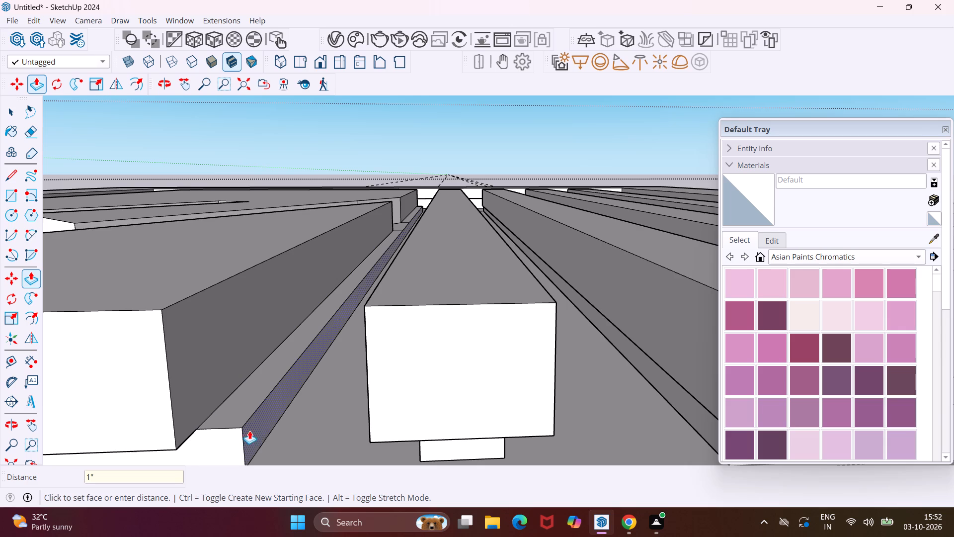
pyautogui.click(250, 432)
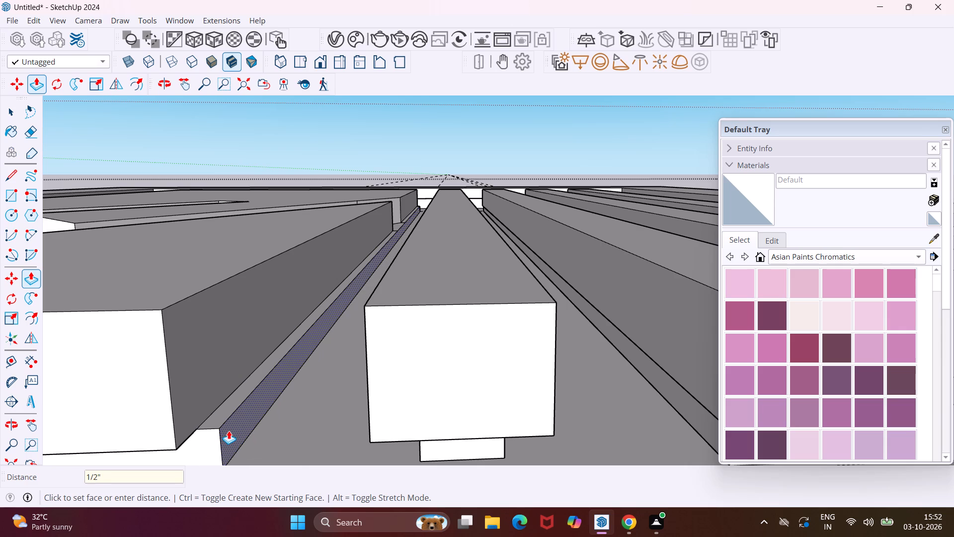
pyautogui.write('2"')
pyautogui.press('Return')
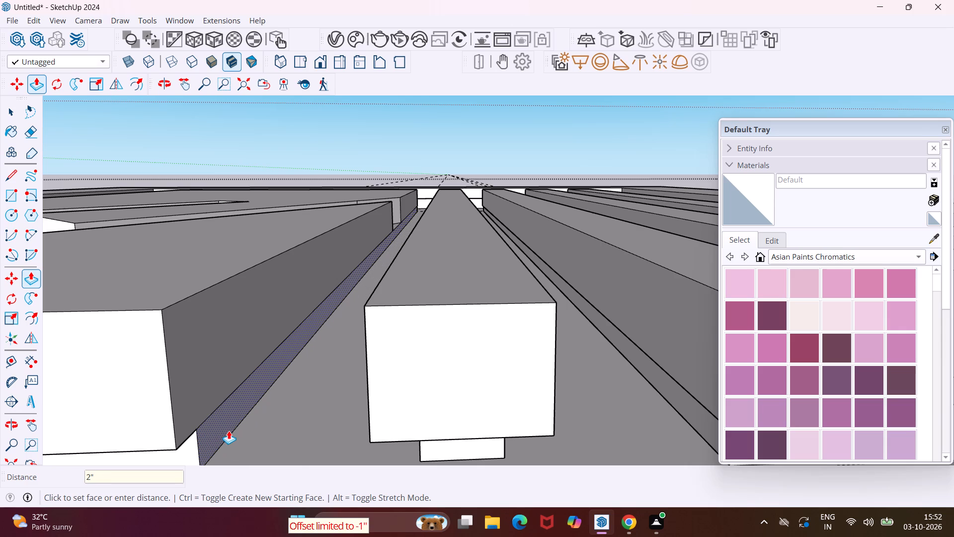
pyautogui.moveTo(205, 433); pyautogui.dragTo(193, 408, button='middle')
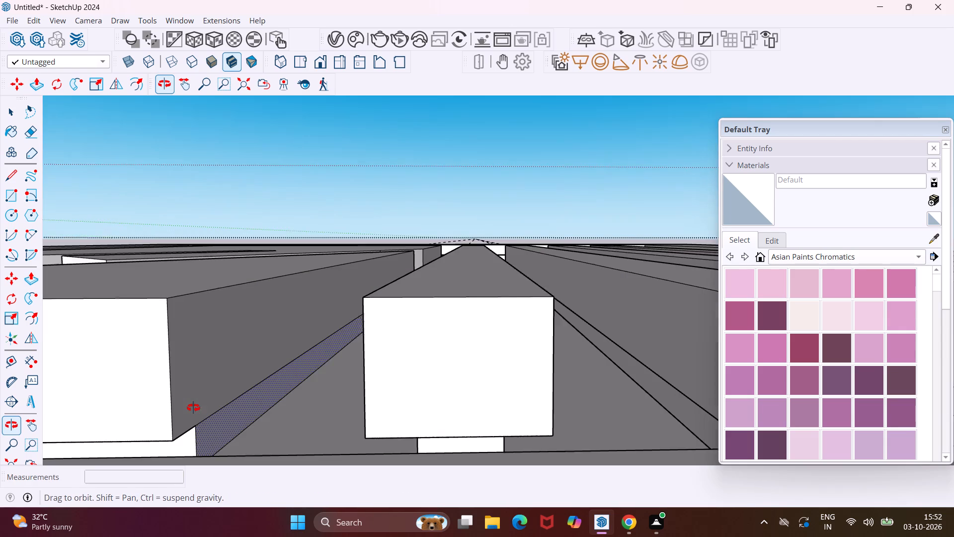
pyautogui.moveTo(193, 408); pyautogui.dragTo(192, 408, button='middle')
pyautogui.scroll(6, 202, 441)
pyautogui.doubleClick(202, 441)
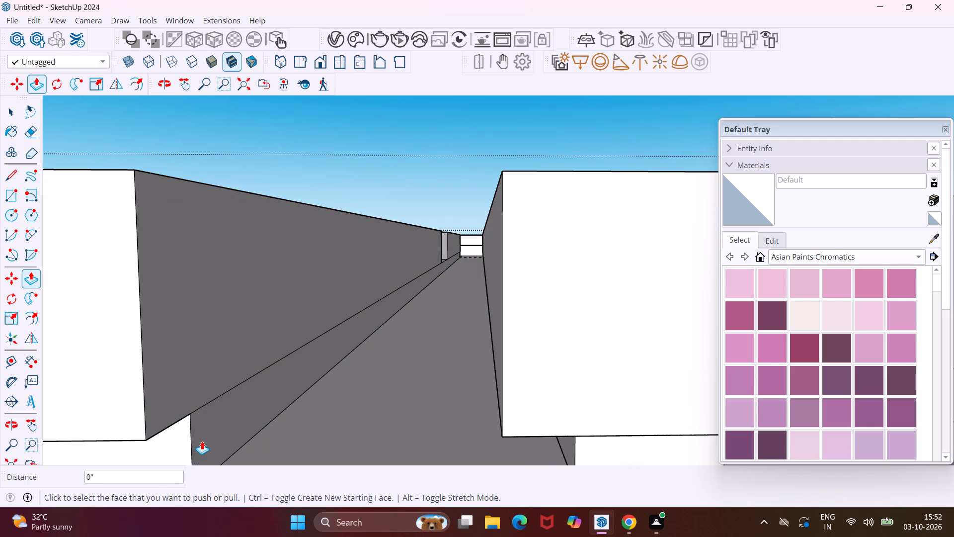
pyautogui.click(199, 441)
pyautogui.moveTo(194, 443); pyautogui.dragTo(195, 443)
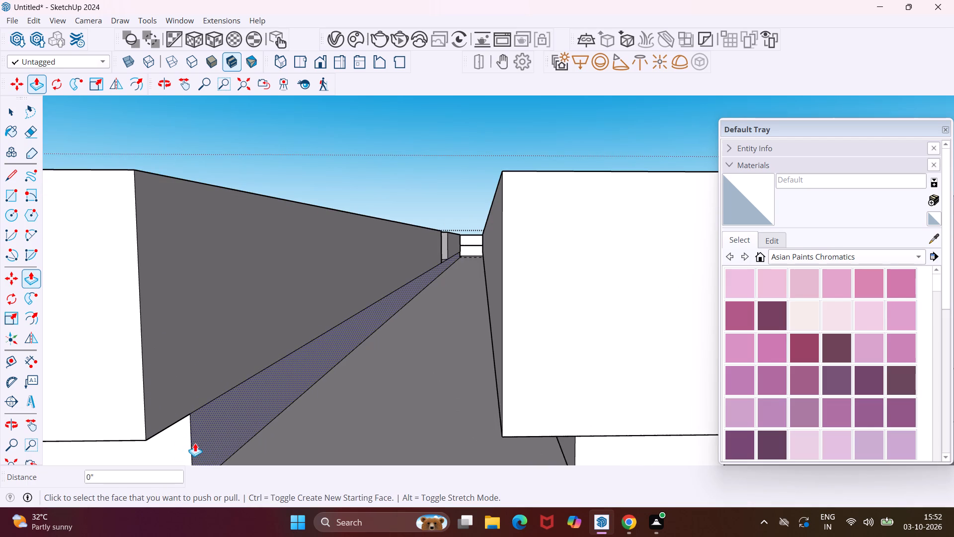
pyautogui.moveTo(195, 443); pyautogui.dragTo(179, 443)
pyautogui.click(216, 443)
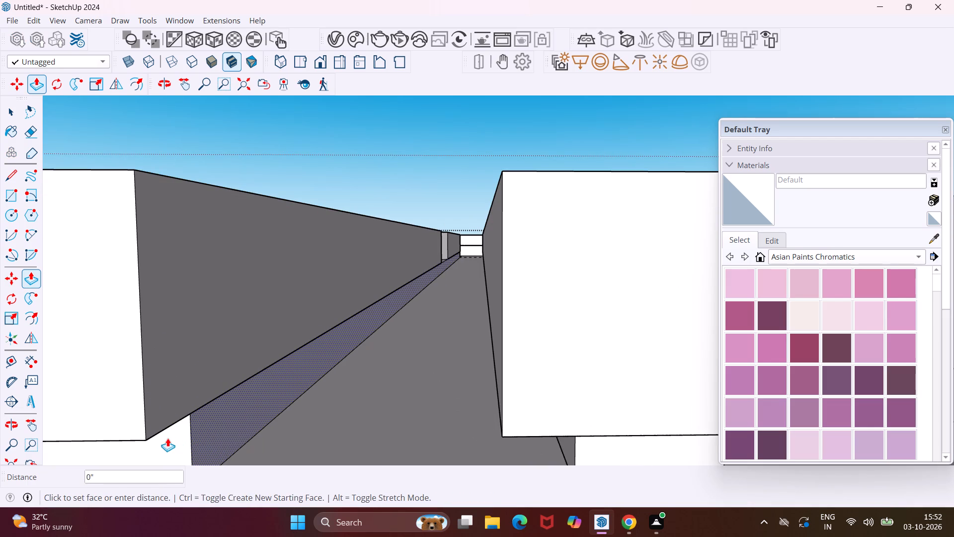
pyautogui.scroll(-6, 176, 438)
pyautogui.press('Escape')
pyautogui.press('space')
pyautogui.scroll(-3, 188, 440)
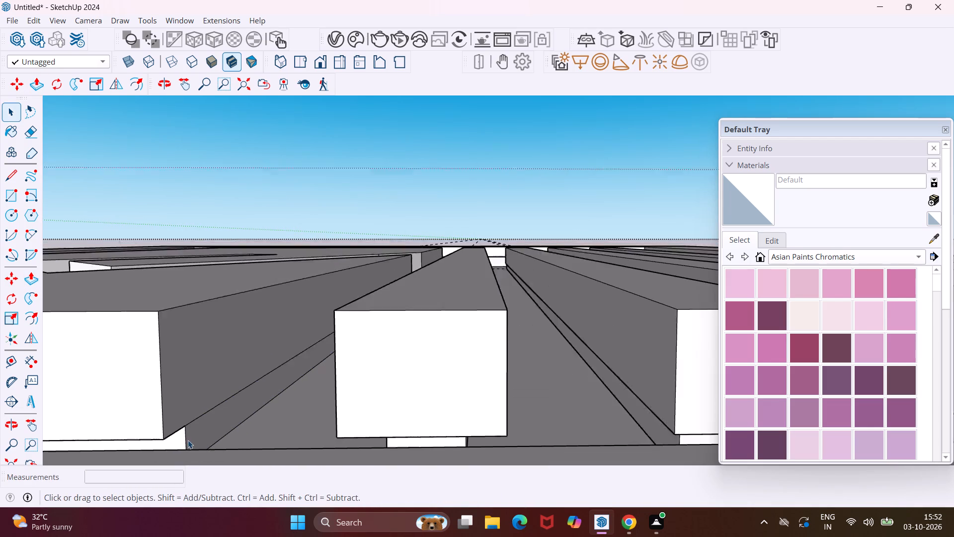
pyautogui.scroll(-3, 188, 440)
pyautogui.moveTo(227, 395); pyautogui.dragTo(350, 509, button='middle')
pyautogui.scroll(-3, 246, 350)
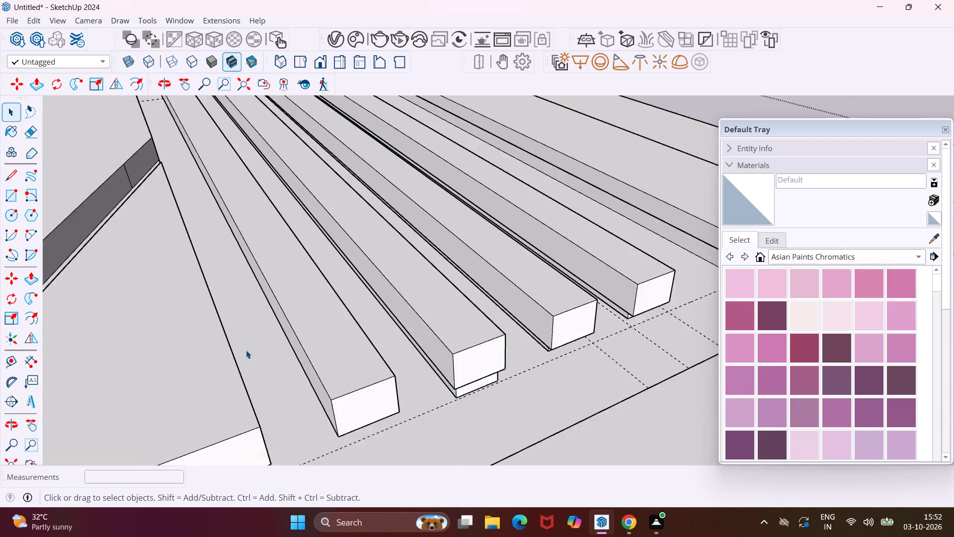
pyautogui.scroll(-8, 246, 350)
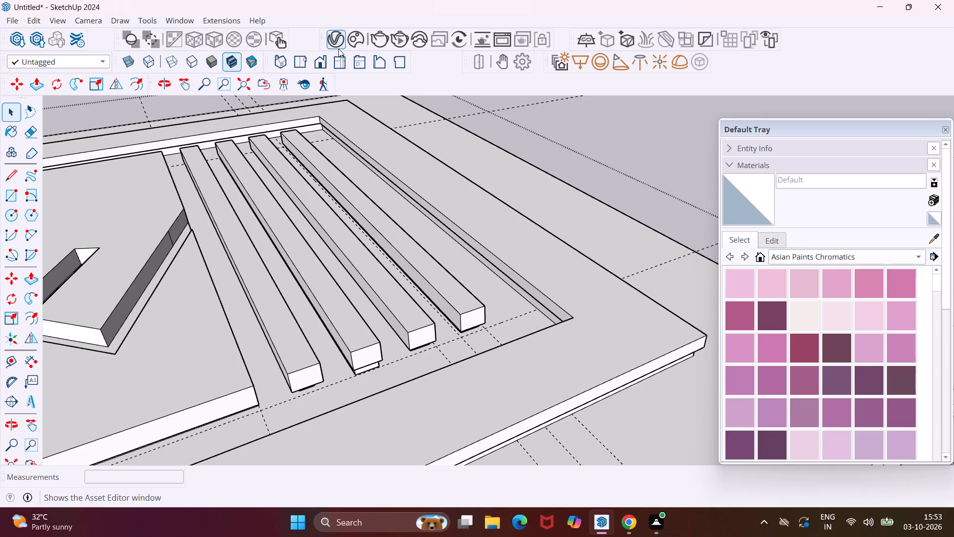
# Create a new Emissive material in the V-Ray Asset Editor and set its intensity to 4.1.
pyautogui.click(338, 48)
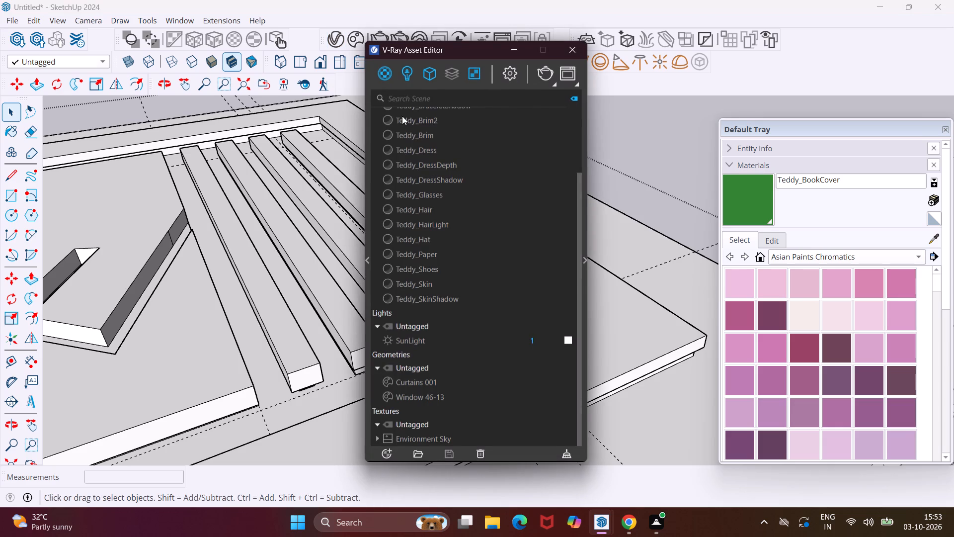
pyautogui.click(588, 263)
pyautogui.click(582, 260)
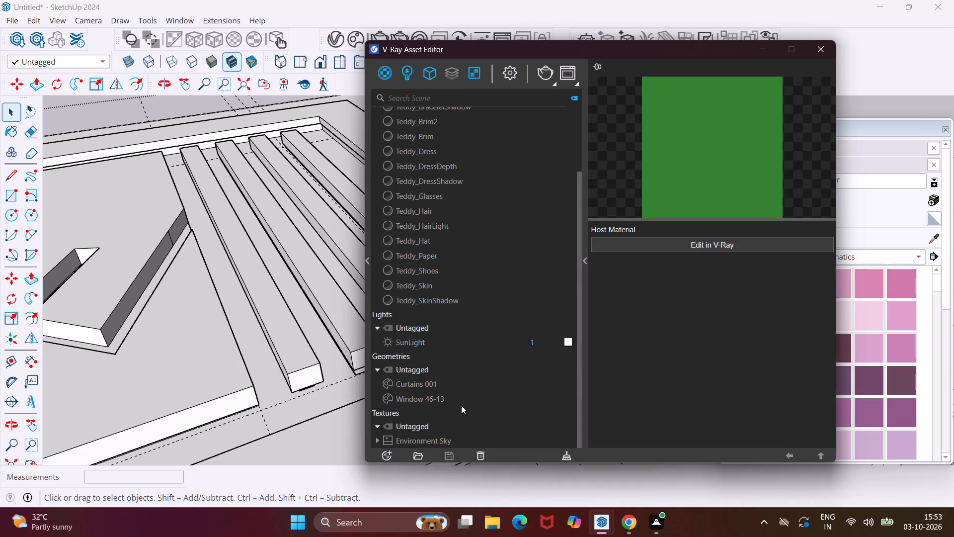
pyautogui.click(383, 458)
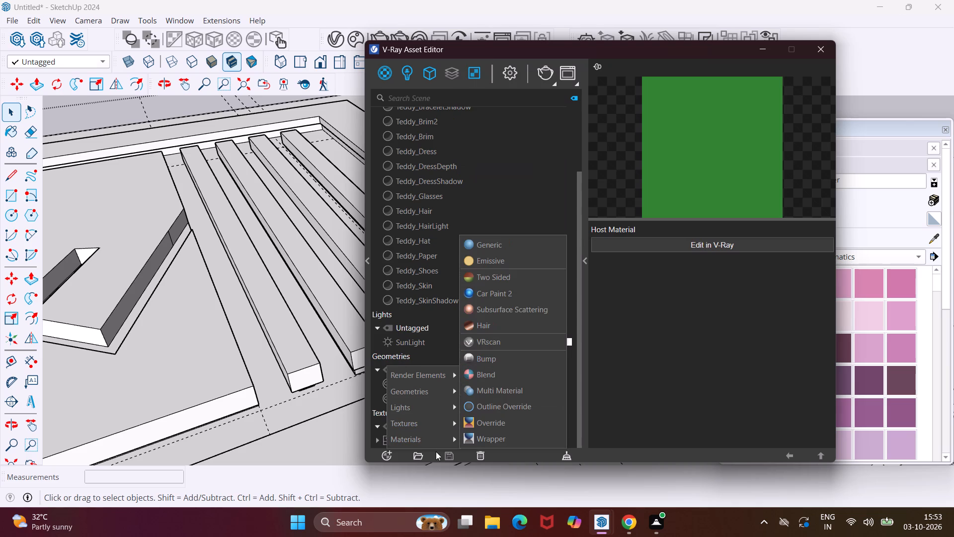
pyautogui.click(507, 265)
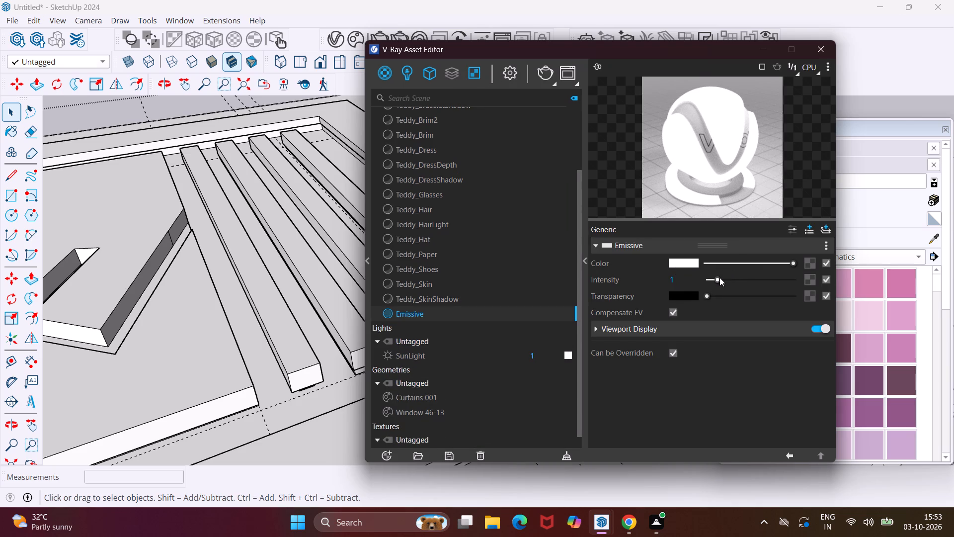
pyautogui.moveTo(718, 278); pyautogui.dragTo(731, 278)
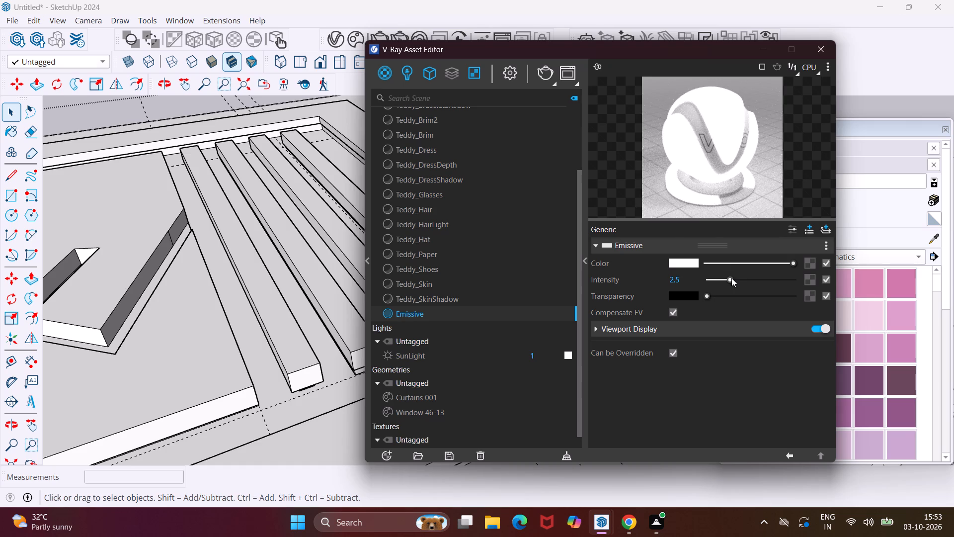
pyautogui.moveTo(731, 278); pyautogui.dragTo(741, 278)
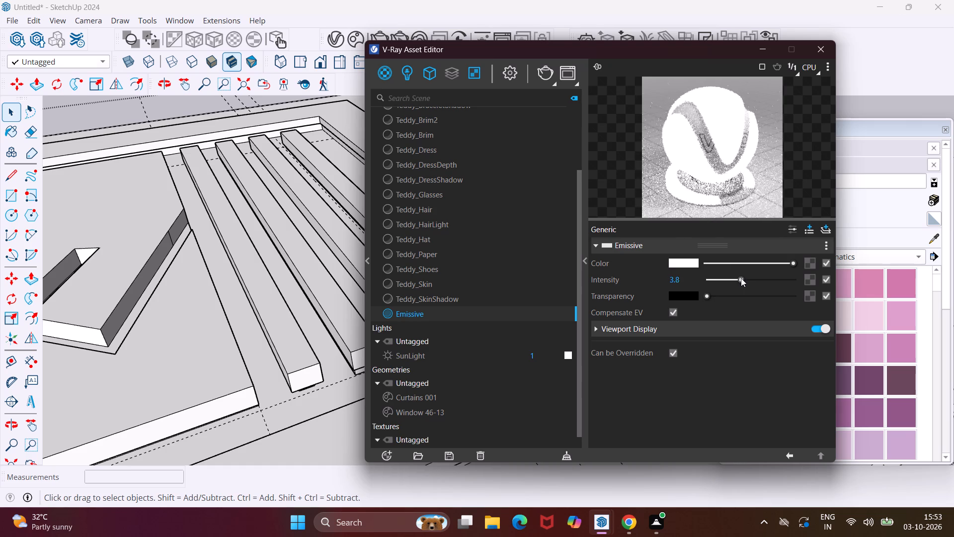
pyautogui.moveTo(741, 278); pyautogui.dragTo(743, 277)
pyautogui.doubleClick(743, 277)
pyautogui.click(743, 277)
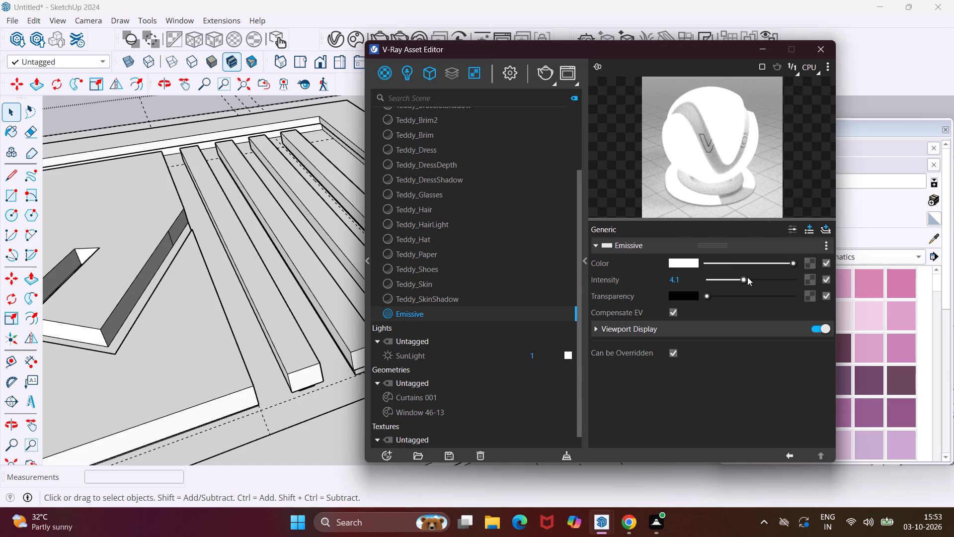
# Set the Emissive material's colour to pale yellow, about R 0.898, G 0.905, B 0.781, and close the V-Ray Asset Editor.
pyautogui.click(694, 266)
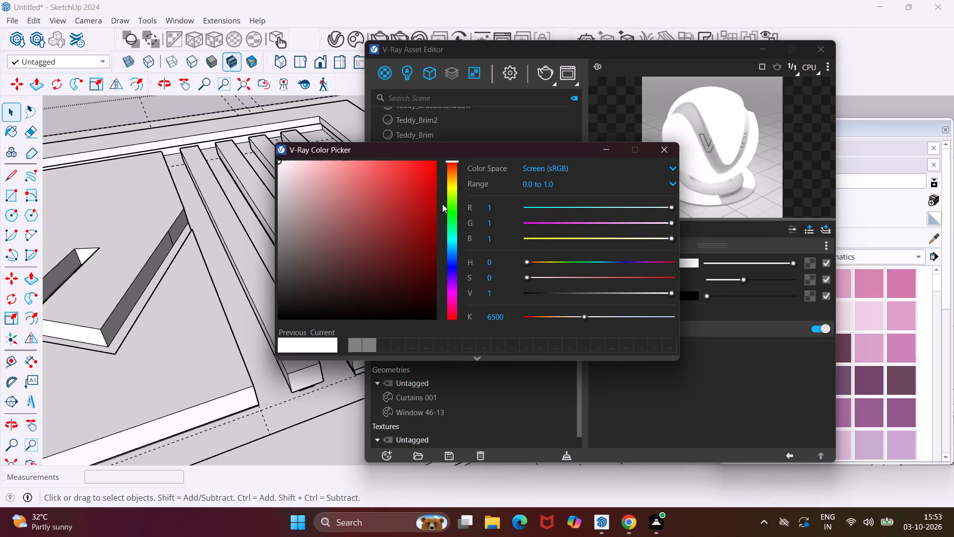
pyautogui.click(448, 190)
pyautogui.click(300, 176)
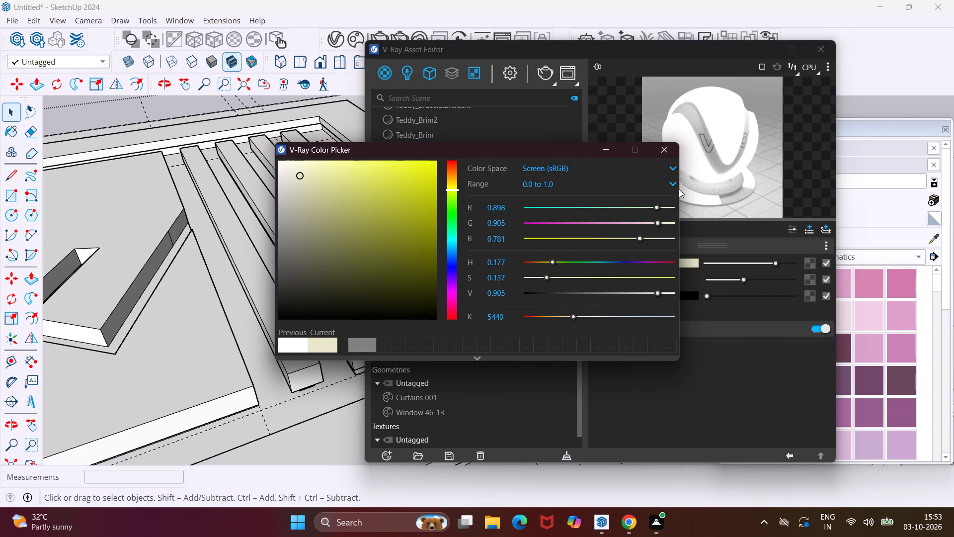
pyautogui.click(671, 149)
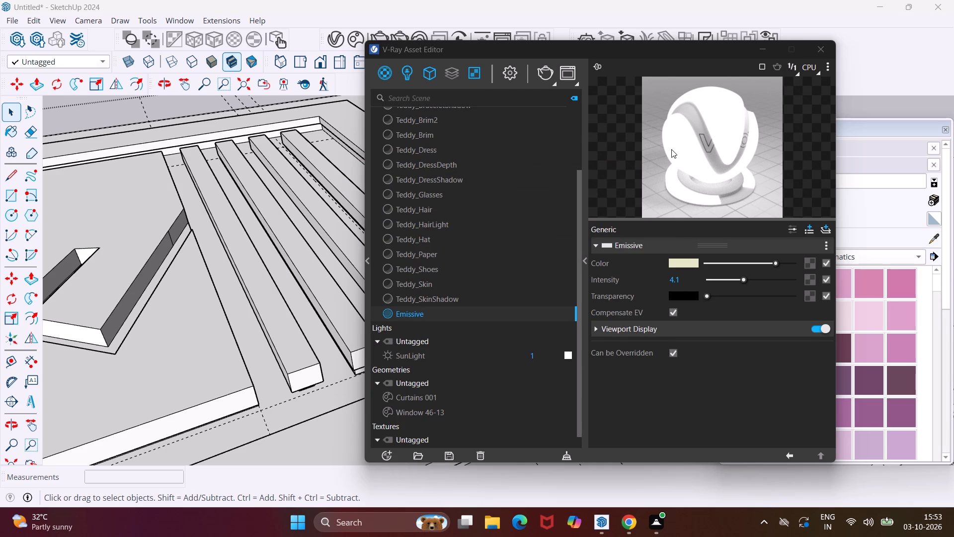
pyautogui.click(592, 329)
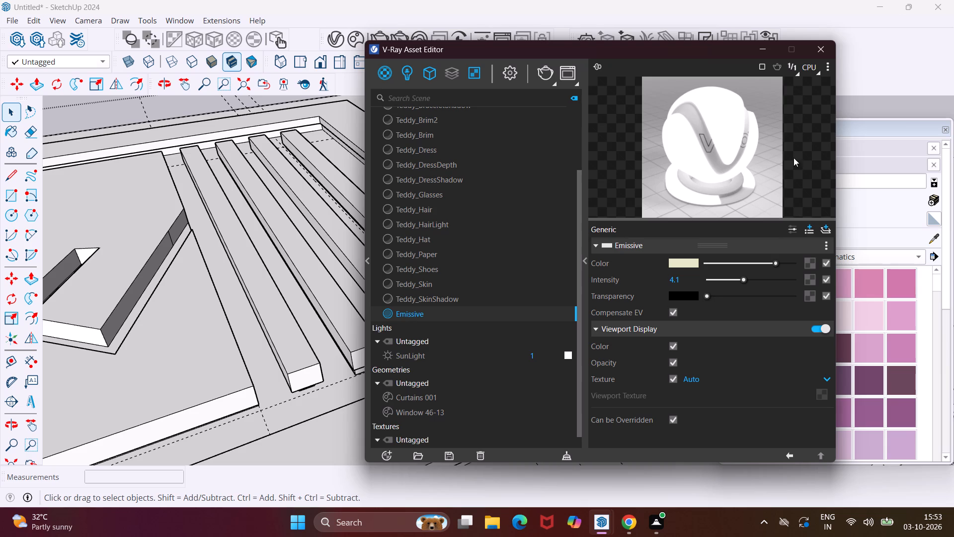
pyautogui.click(820, 53)
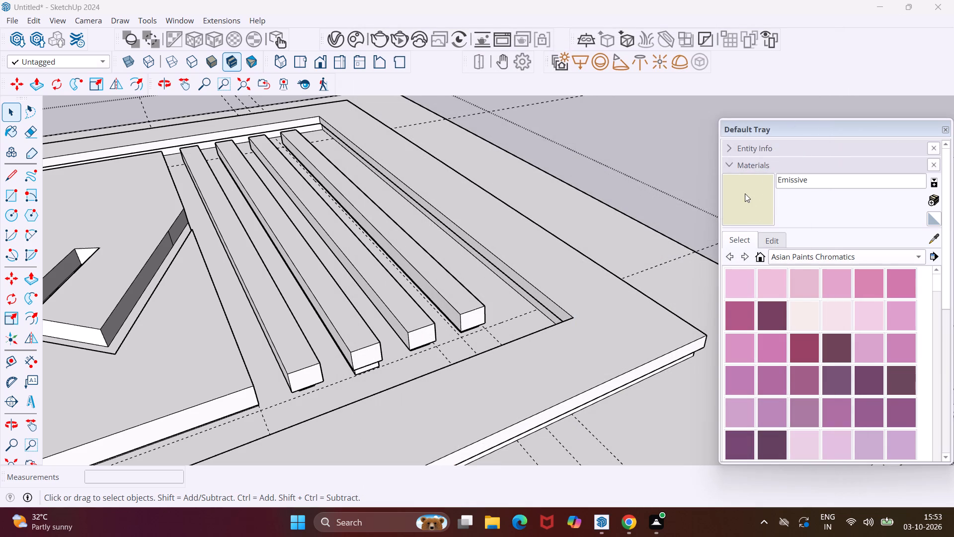
# Paint the lower strip of the ceiling recess's long side face beside the outermost bar with the Emissive material.
pyautogui.click(742, 200)
pyautogui.scroll(2, 550, 315)
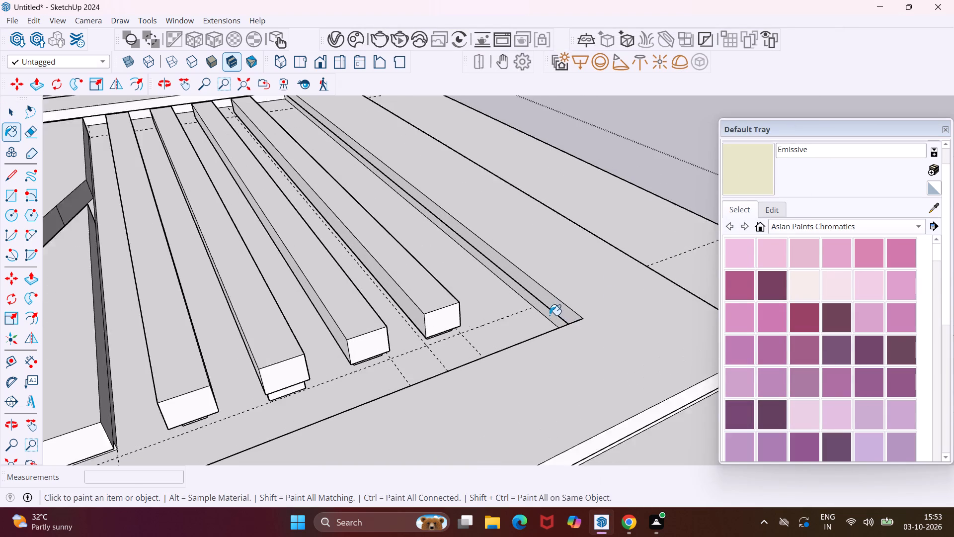
pyautogui.scroll(7, 550, 315)
pyautogui.moveTo(550, 314); pyautogui.dragTo(610, 275, button='middle')
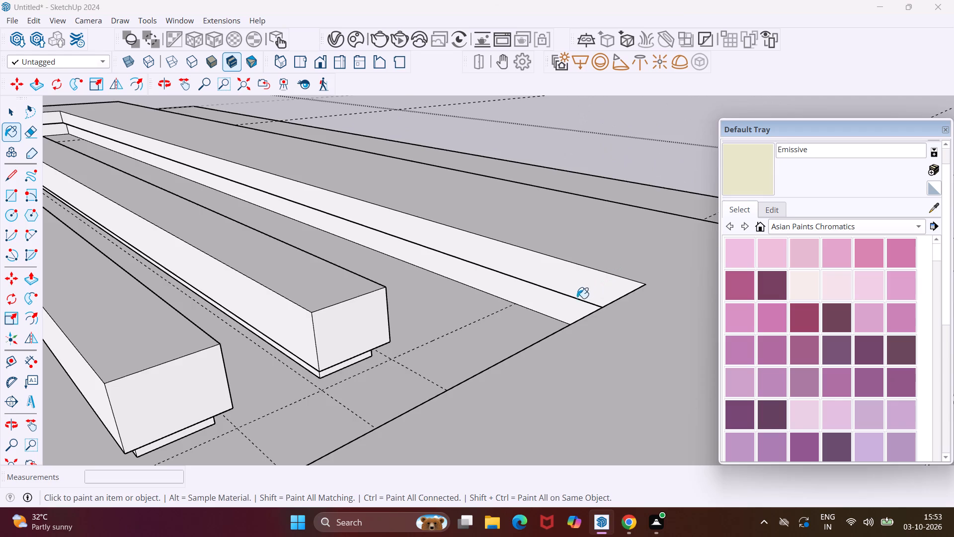
pyautogui.scroll(4, 575, 300)
pyautogui.click(561, 313)
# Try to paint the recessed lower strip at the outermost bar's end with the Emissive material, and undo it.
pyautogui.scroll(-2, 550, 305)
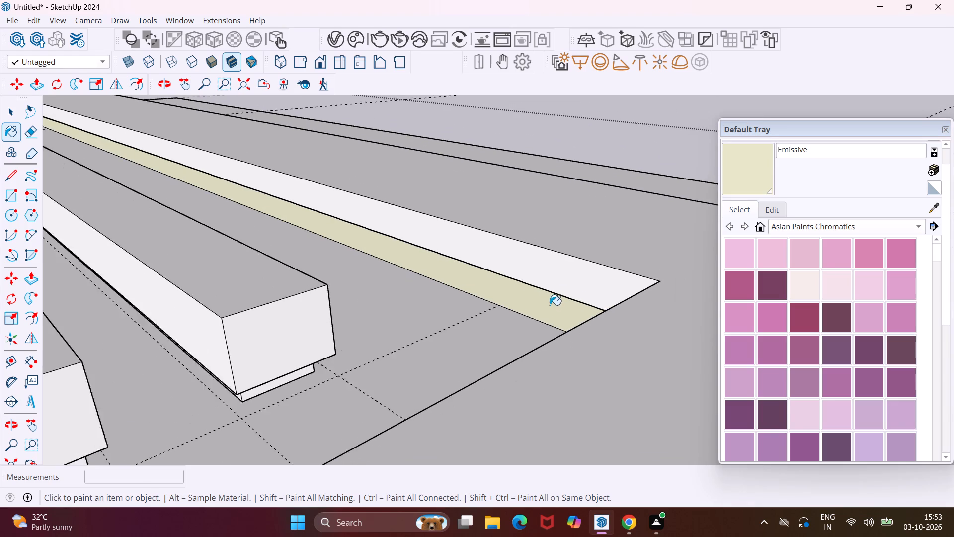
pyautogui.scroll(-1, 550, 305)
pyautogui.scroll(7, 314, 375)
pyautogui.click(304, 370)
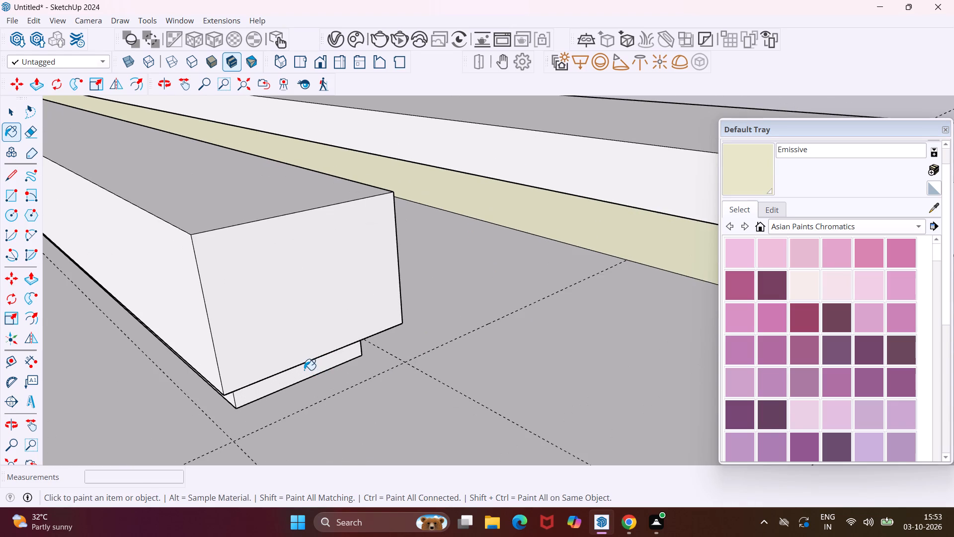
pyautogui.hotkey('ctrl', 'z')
# Paint the recessed lower strip of the dropped ceiling's outer side face, beyond the bars' near ends, with the Emissive material.
pyautogui.scroll(-18, 304, 370)
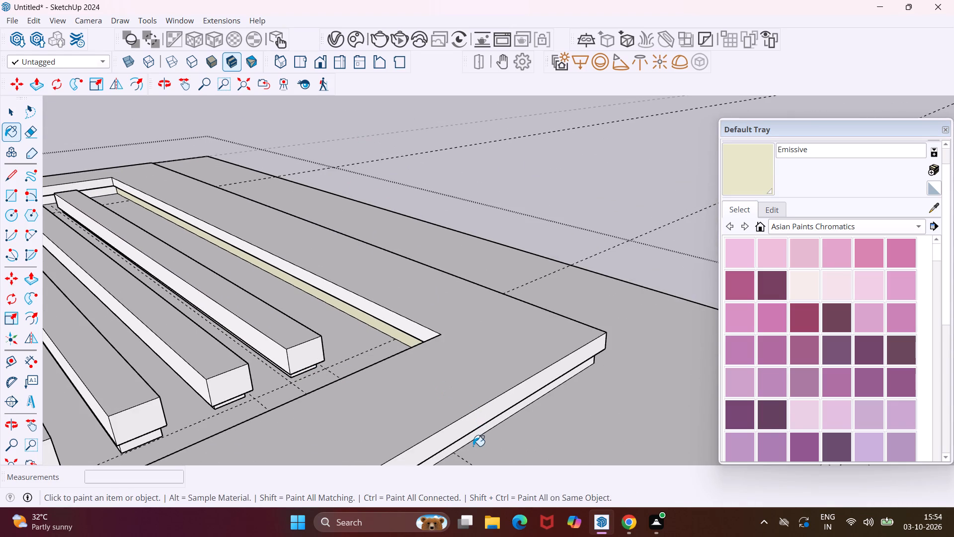
pyautogui.scroll(8, 473, 447)
pyautogui.click(468, 431)
pyautogui.scroll(-5, 468, 420)
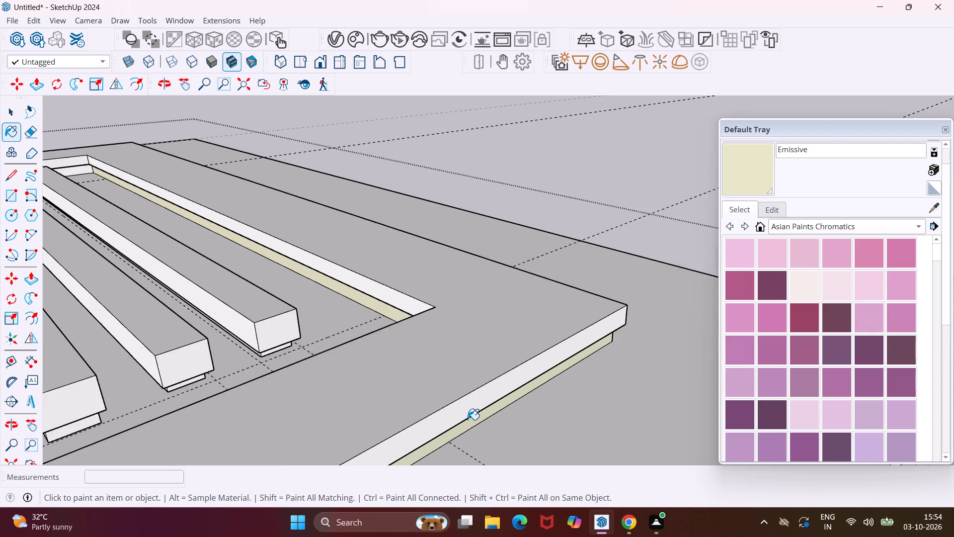
# Paint the lower strip of the ceiling recess's side face at the bars' far ends with the Emissive material.
pyautogui.scroll(-18, 468, 420)
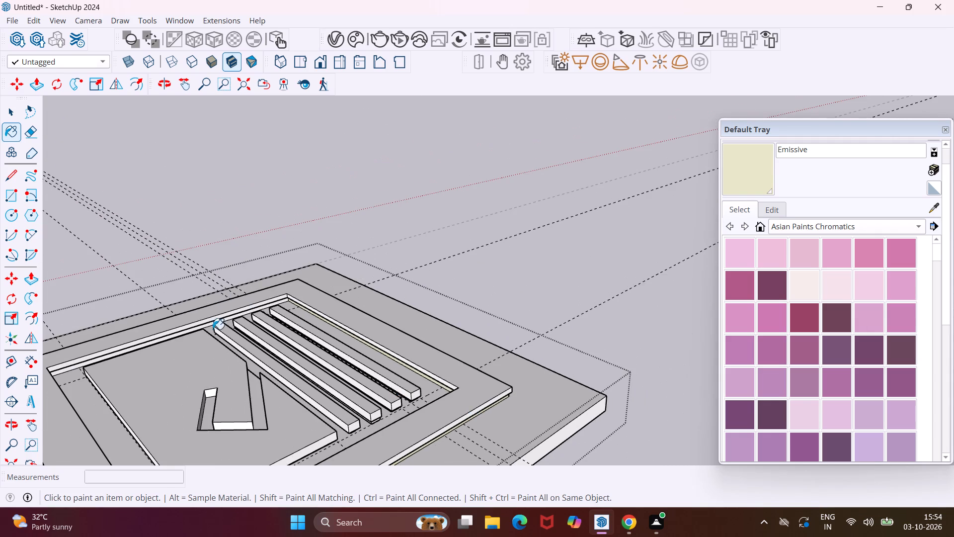
pyautogui.scroll(20, 201, 328)
pyautogui.scroll(4, 201, 328)
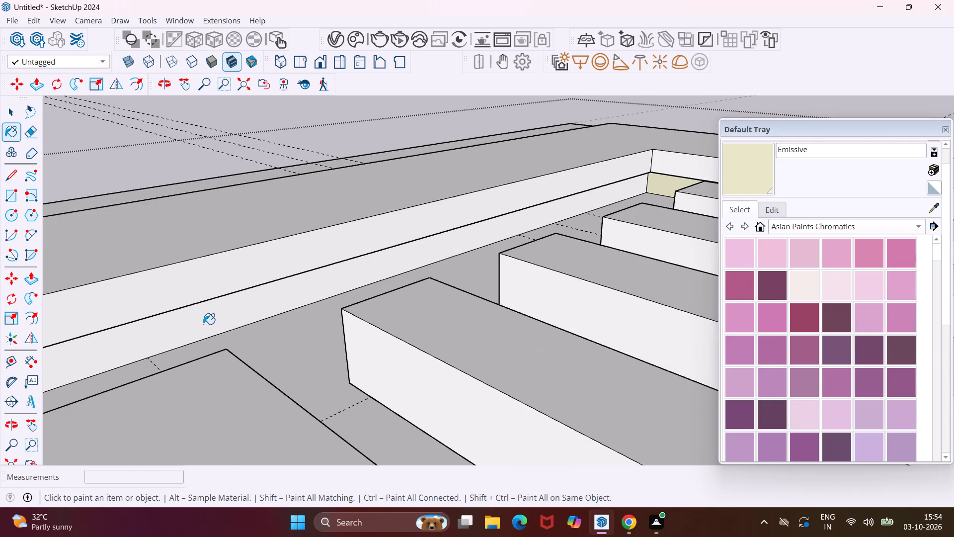
pyautogui.click(203, 323)
# Paint the lower strip of the recess's opposite long side face, beside the grooved panel, with the Emissive material.
pyautogui.scroll(-20, 202, 324)
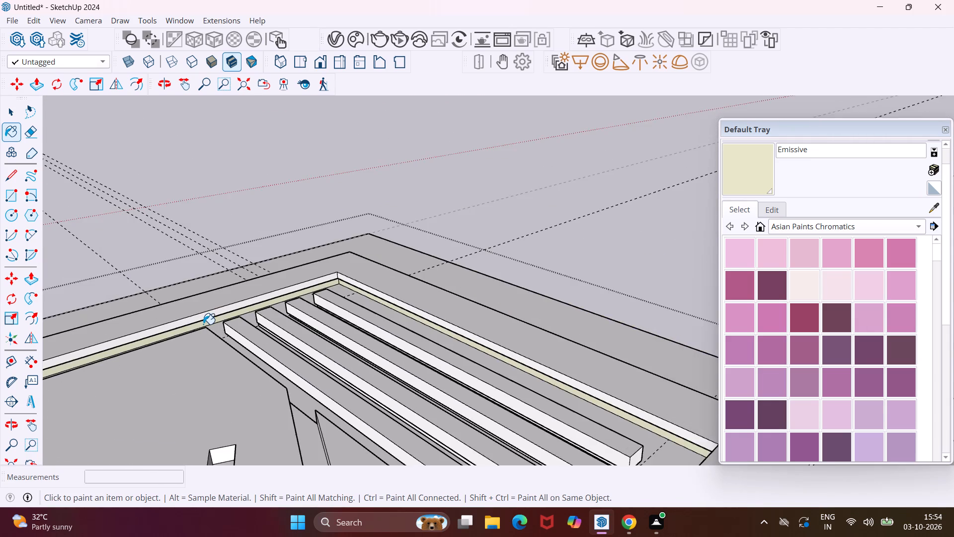
pyautogui.scroll(-8, 203, 324)
pyautogui.scroll(2, 142, 425)
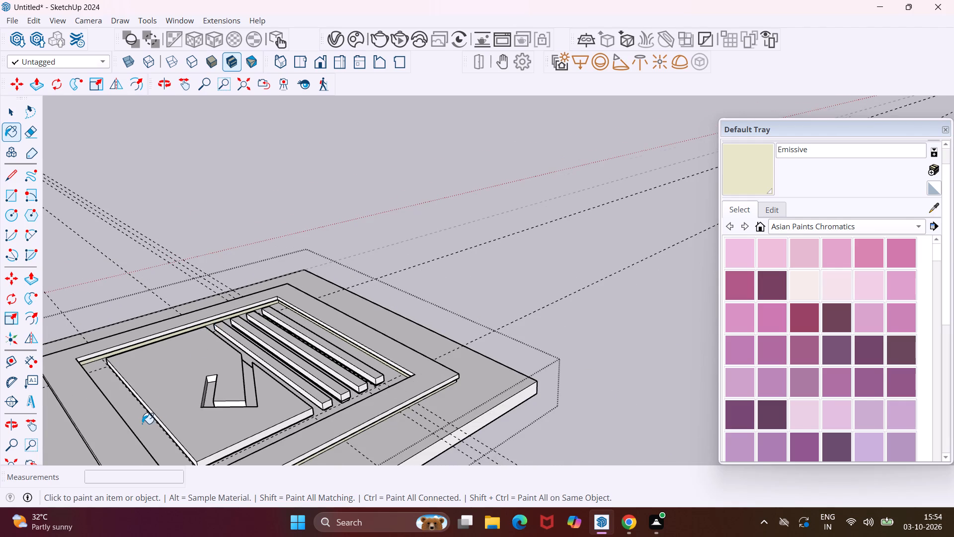
pyautogui.scroll(10, 142, 424)
pyautogui.moveTo(142, 422); pyautogui.dragTo(29, 422, button='middle')
pyautogui.scroll(8, 75, 350)
pyautogui.click(76, 349)
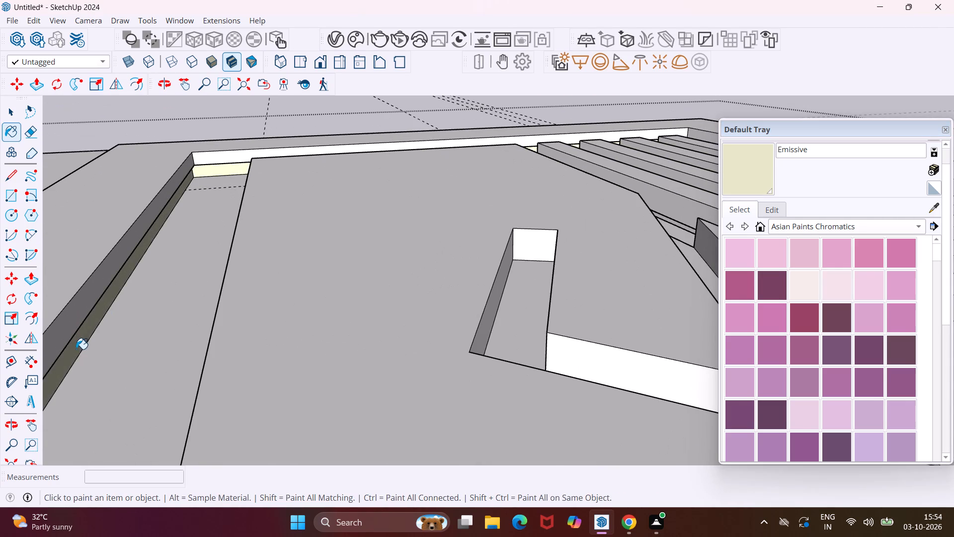
# Paint the lower strip of the grooved panel's long side face farthest from the bars with the Emissive material.
pyautogui.scroll(-5, 89, 336)
pyautogui.moveTo(111, 346); pyautogui.dragTo(240, 303, button='middle')
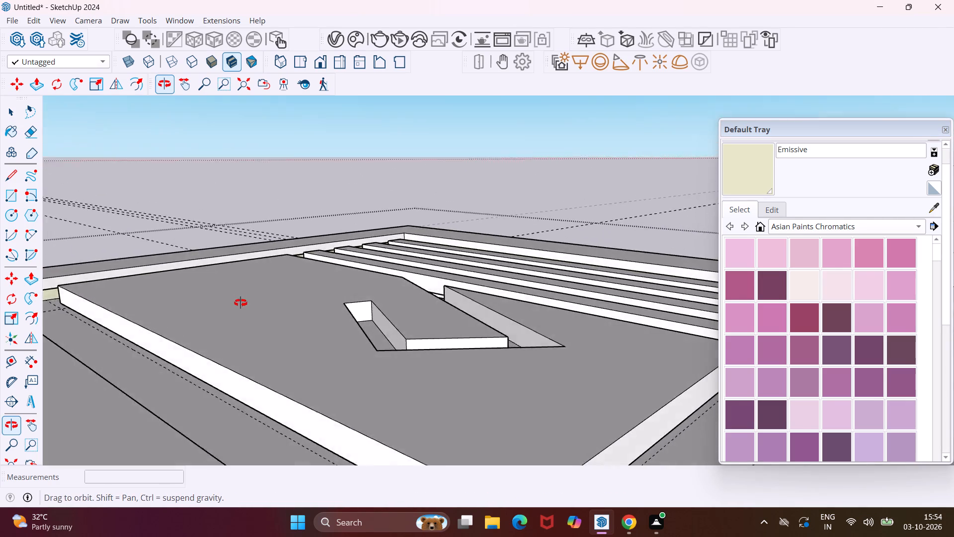
pyautogui.moveTo(240, 303); pyautogui.dragTo(265, 267, button='middle')
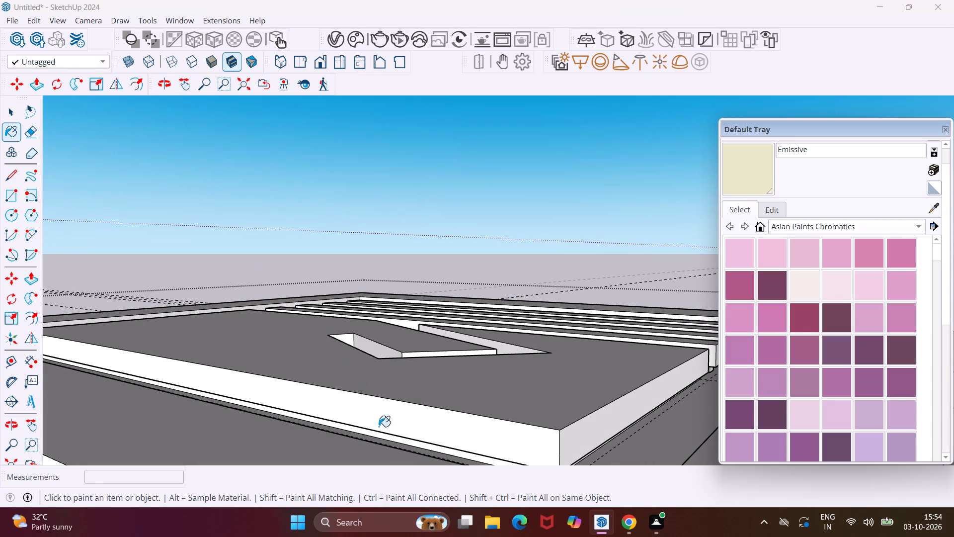
pyautogui.scroll(8, 381, 440)
pyautogui.moveTo(385, 430); pyautogui.dragTo(402, 406, button='middle')
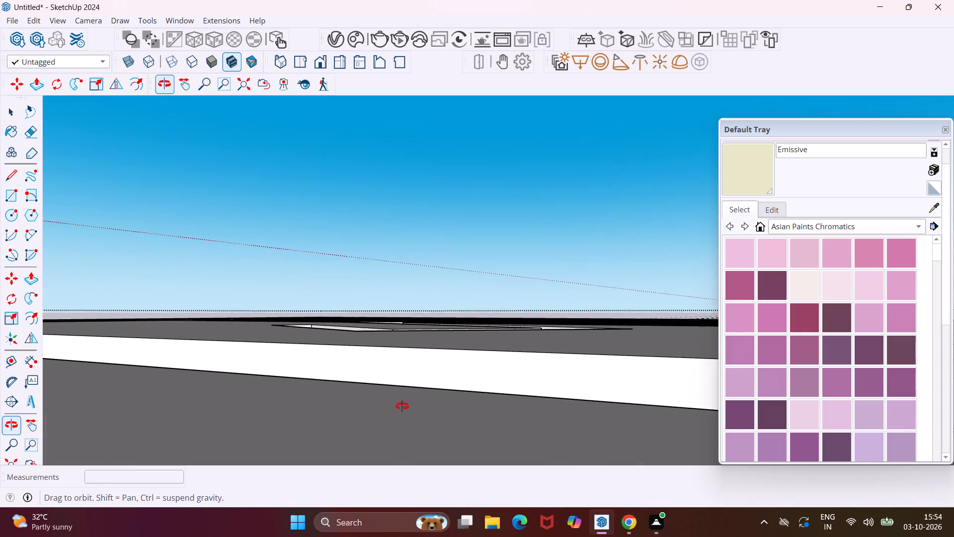
pyautogui.moveTo(402, 406); pyautogui.dragTo(406, 432, button='middle')
pyautogui.scroll(8, 408, 436)
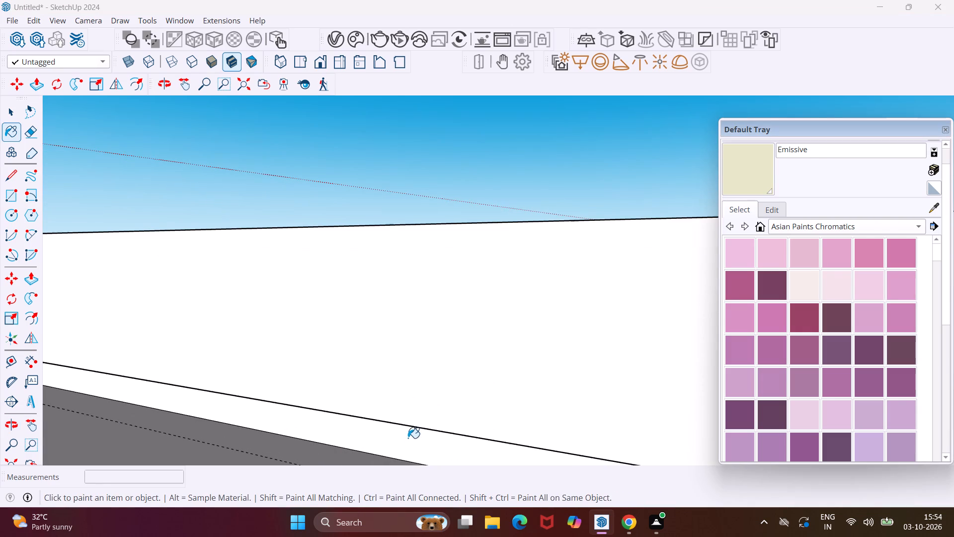
pyautogui.click(408, 440)
pyautogui.scroll(-8, 389, 426)
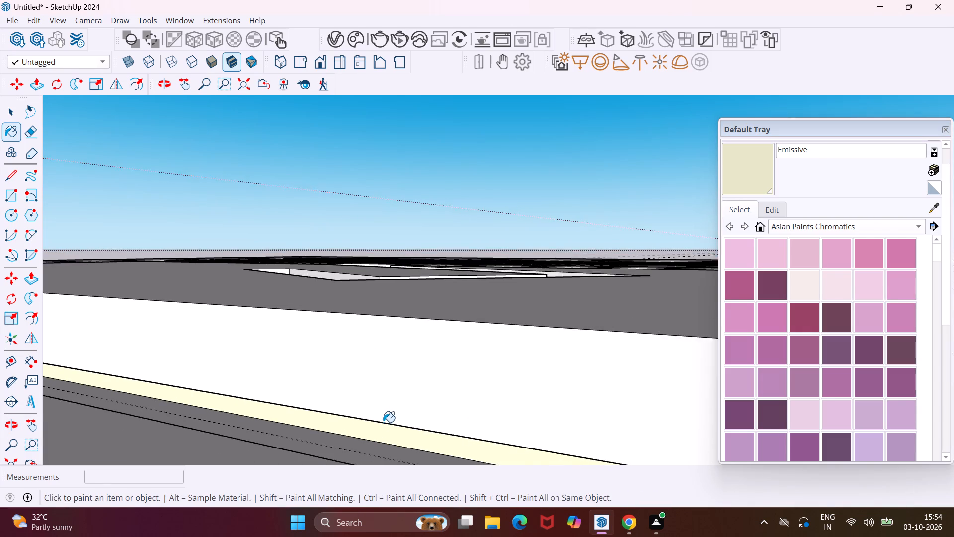
# Paint the narrow underside ledge above the emissive strip on the grooved panel's long side farthest from the bars with the Emissive material.
pyautogui.scroll(-13, 383, 422)
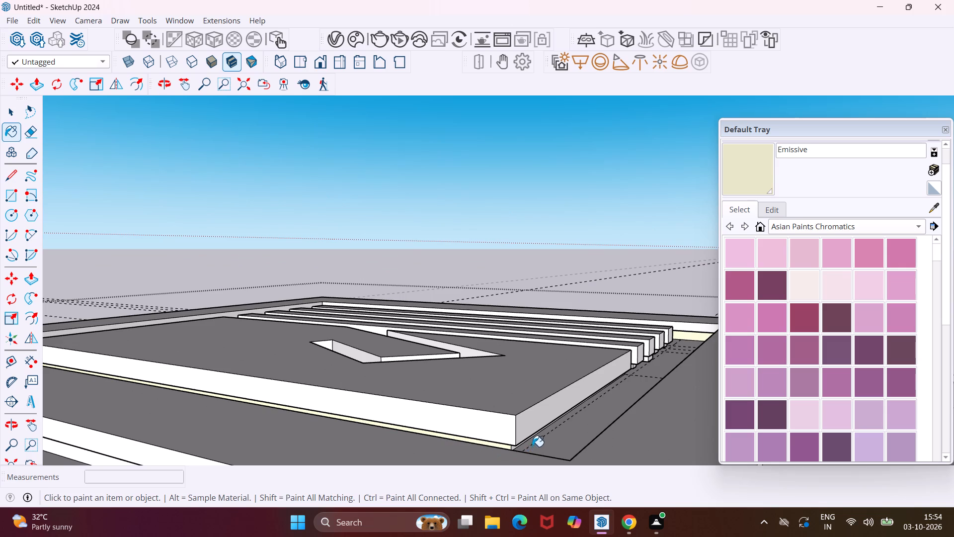
pyautogui.moveTo(532, 445); pyautogui.dragTo(410, 428, button='middle')
pyautogui.scroll(10, 456, 424)
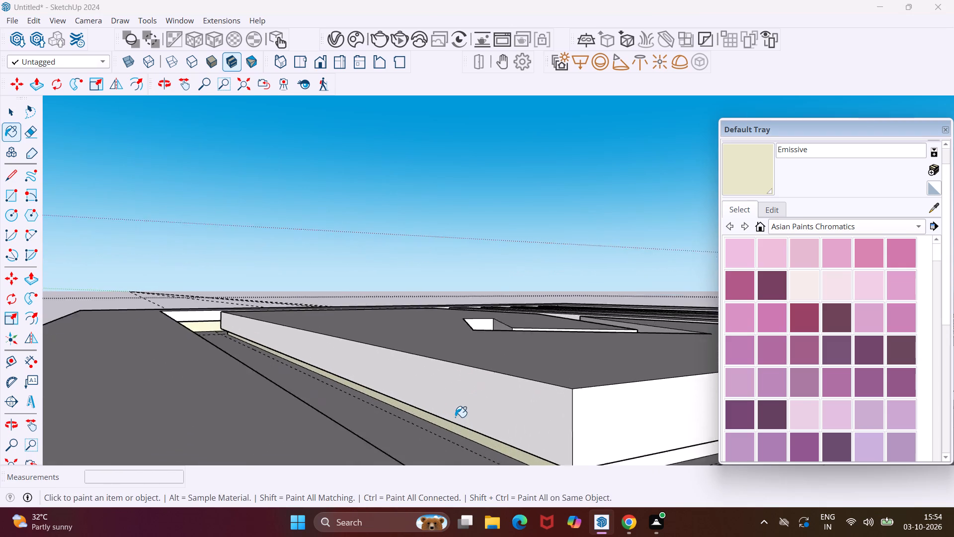
pyautogui.moveTo(455, 416); pyautogui.dragTo(487, 417, button='middle')
pyautogui.scroll(16, 473, 431)
pyautogui.moveTo(473, 433); pyautogui.dragTo(481, 424, button='middle')
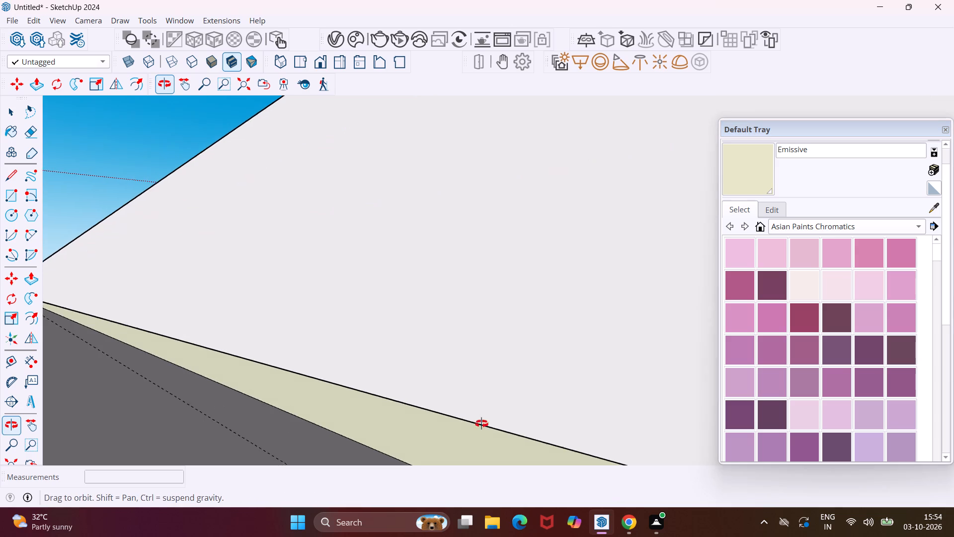
pyautogui.moveTo(481, 424); pyautogui.dragTo(503, 380, button='middle')
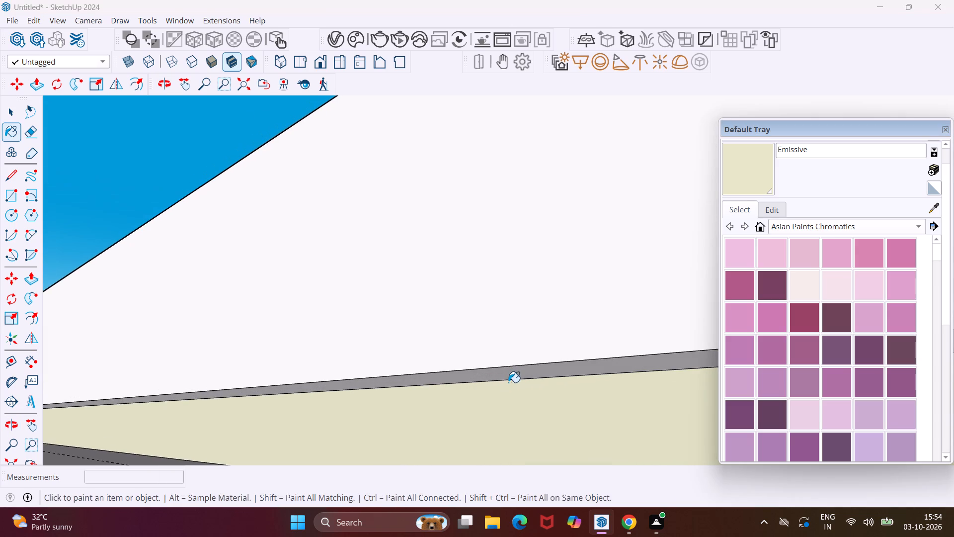
pyautogui.click(509, 376)
# Paint the narrow underside ledge above the emissive strip on the recess's long side facing the grooved panel with the Emissive material.
pyautogui.scroll(-4, 454, 368)
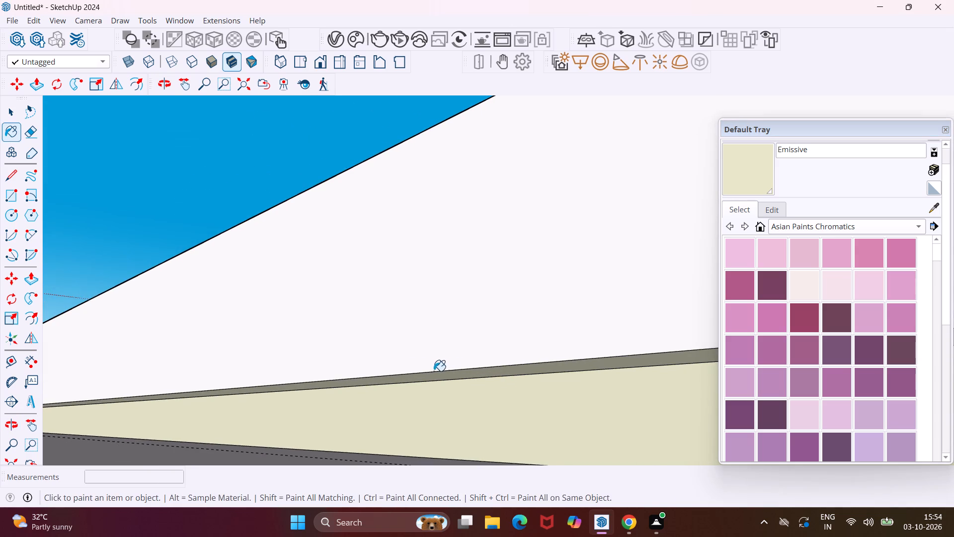
pyautogui.moveTo(410, 369); pyautogui.dragTo(290, 391, button='middle')
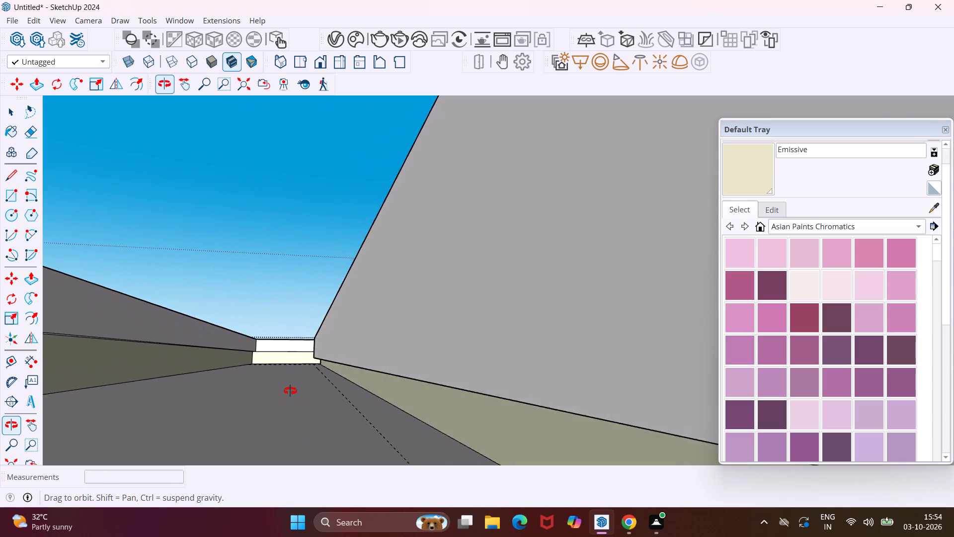
pyautogui.moveTo(290, 391); pyautogui.dragTo(292, 375, button='middle')
pyautogui.scroll(2, 127, 390)
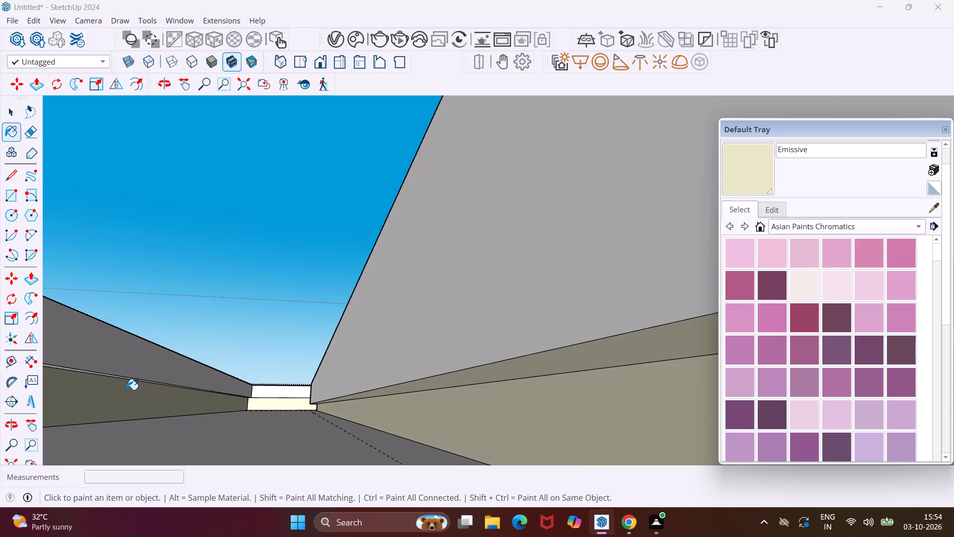
pyautogui.scroll(7, 127, 390)
pyautogui.click(134, 367)
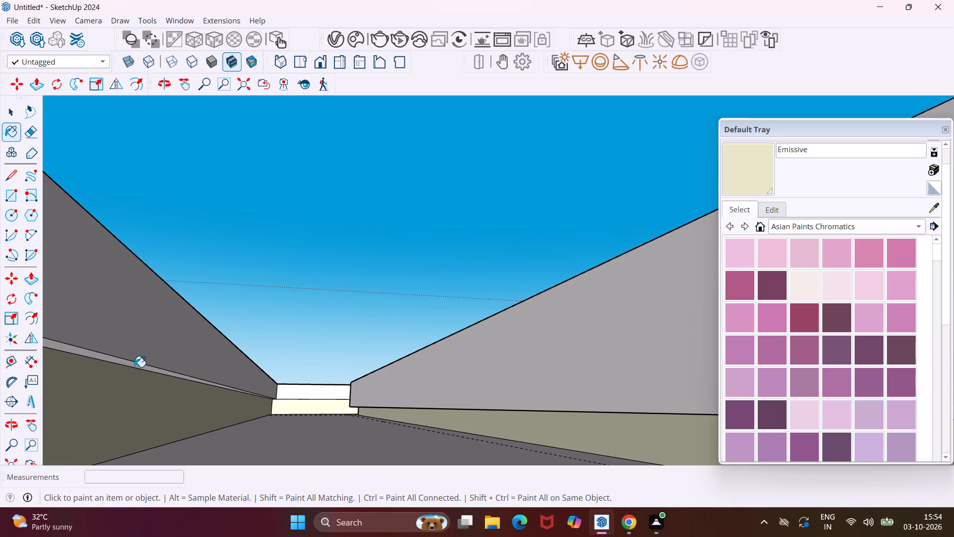
pyautogui.moveTo(135, 366); pyautogui.dragTo(149, 354, button='middle')
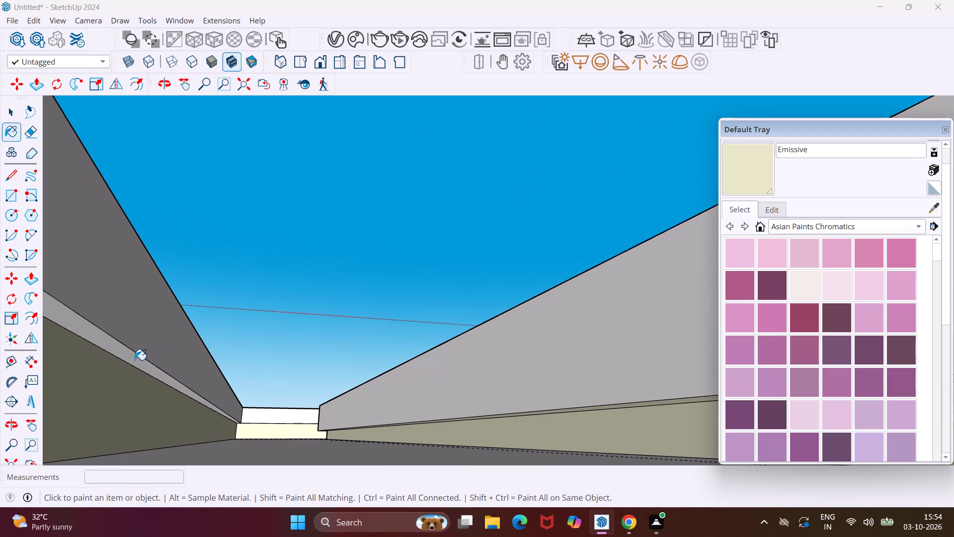
pyautogui.click(135, 360)
# Paint the narrow underside ledge above the emissive strip on the recess's adjoining end face with the Emissive material.
pyautogui.scroll(12, 248, 421)
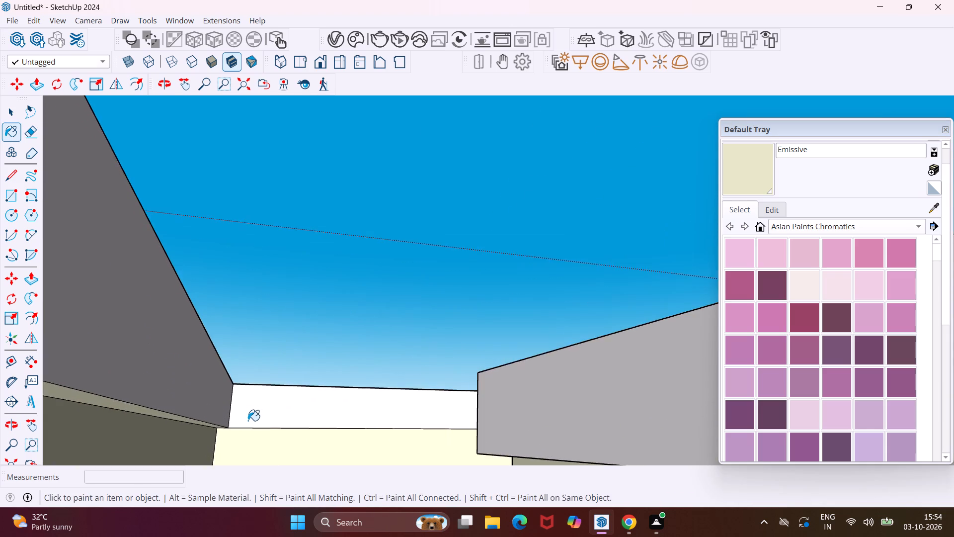
pyautogui.scroll(5, 248, 421)
pyautogui.moveTo(259, 441); pyautogui.dragTo(270, 421, button='middle')
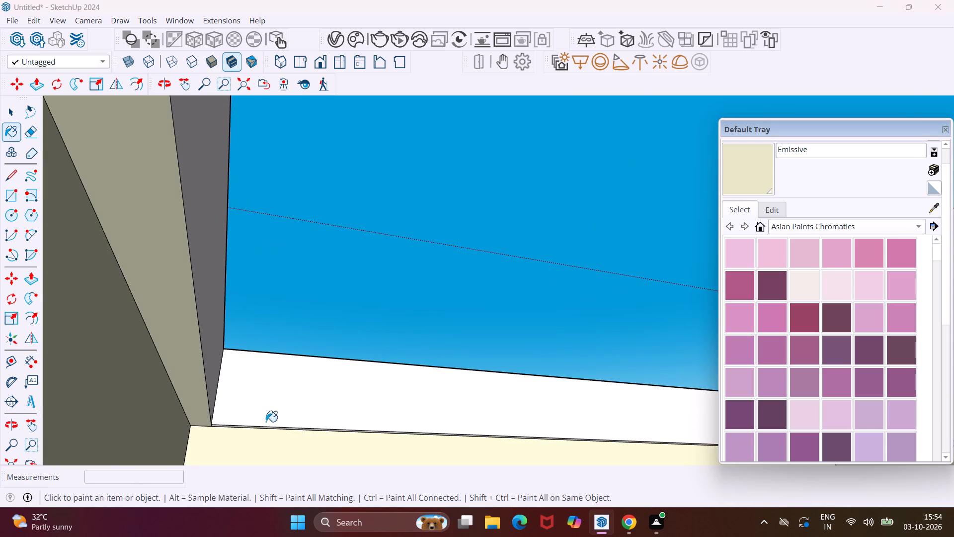
pyautogui.scroll(9, 245, 434)
pyautogui.moveTo(243, 430); pyautogui.dragTo(254, 410, button='middle')
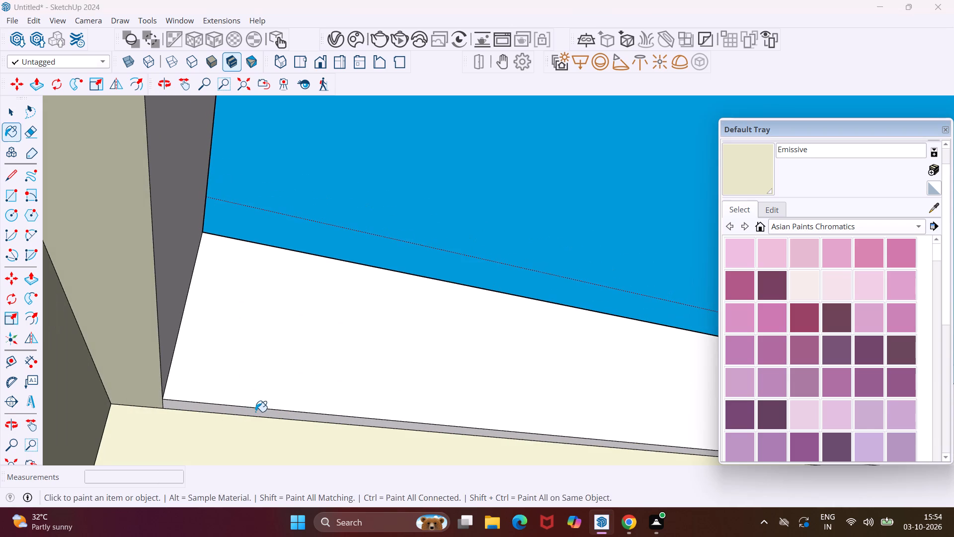
# Paint the narrow underside ledge above the emissive strip on the recess's long side nearest the bars with the Emissive material.
pyautogui.click(249, 414)
# Paint the lower strip of the dropped ceiling's outer long side farthest from the bars with the Emissive material.
pyautogui.scroll(-5, 194, 409)
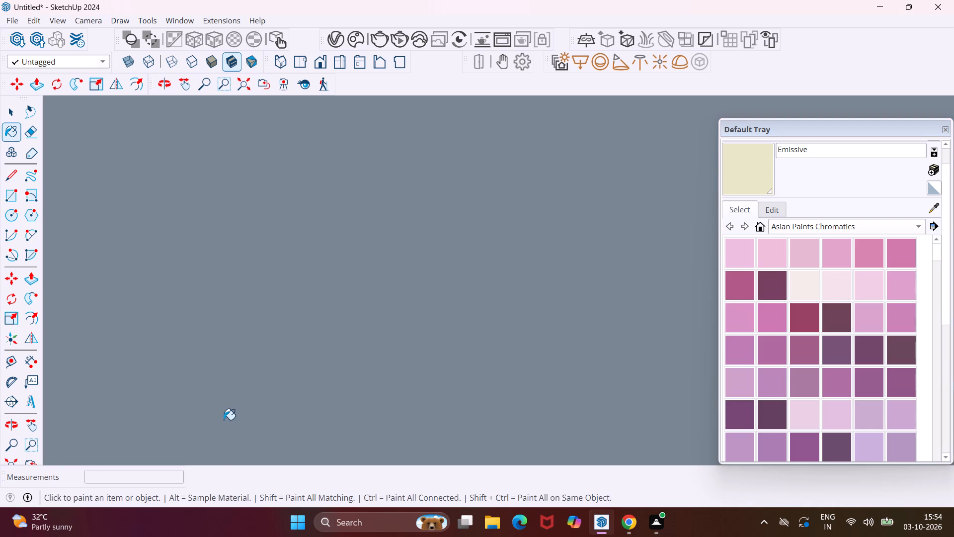
pyautogui.scroll(-20, 267, 360)
pyautogui.scroll(-6, 267, 360)
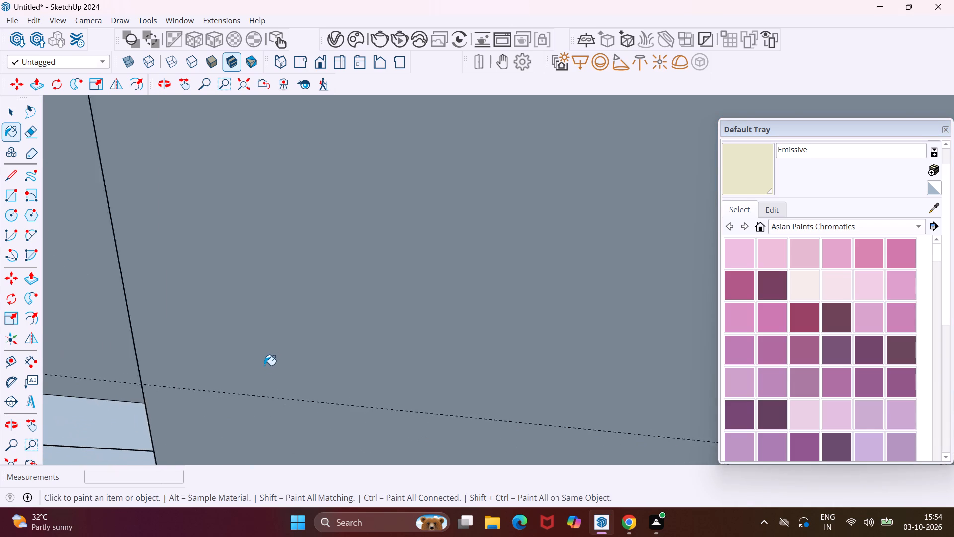
pyautogui.scroll(-20, 264, 365)
pyautogui.scroll(-20, 264, 365)
pyautogui.scroll(-7, 264, 365)
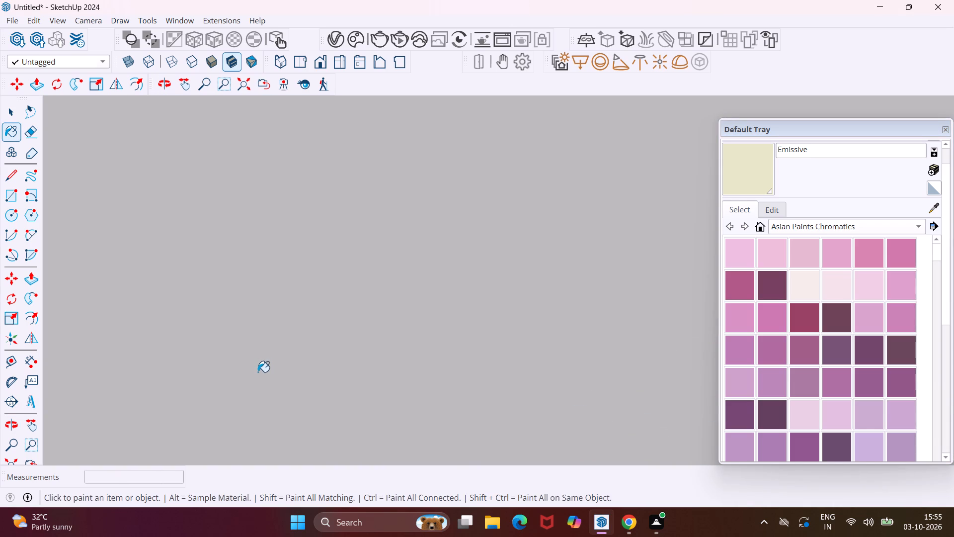
pyautogui.scroll(-20, 258, 372)
pyautogui.scroll(-20, 258, 372)
pyautogui.scroll(-7, 258, 372)
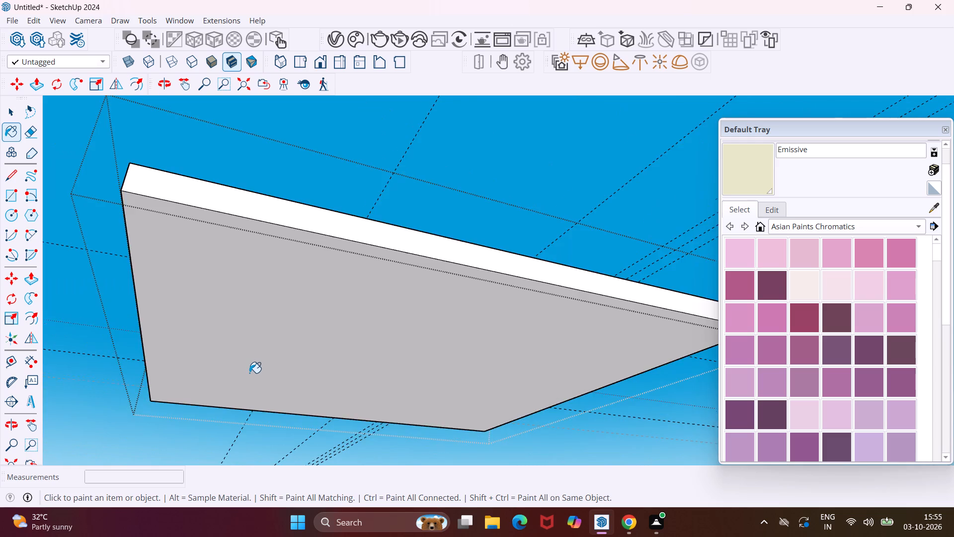
pyautogui.scroll(-3, 249, 373)
pyautogui.moveTo(262, 285); pyautogui.dragTo(373, 394, button='middle')
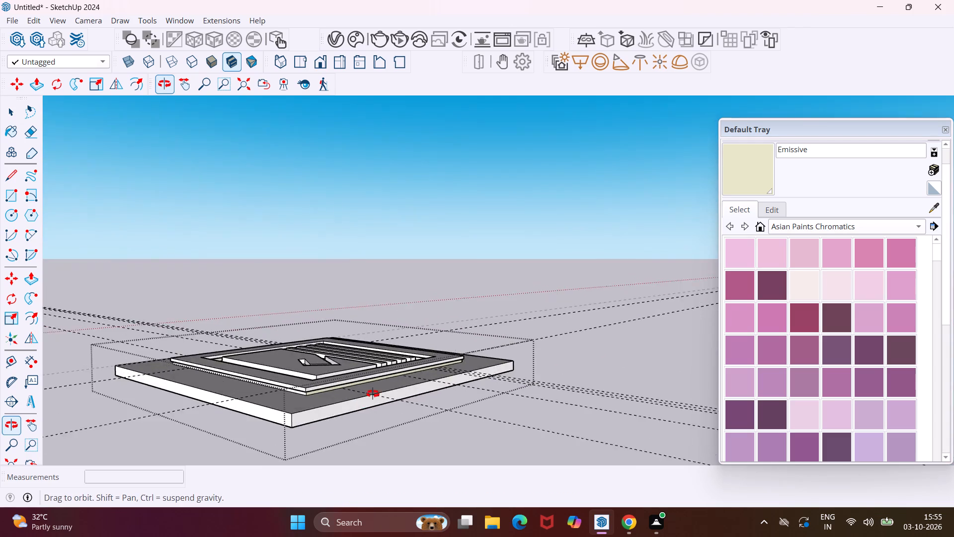
pyautogui.moveTo(373, 394); pyautogui.dragTo(413, 378, button='middle')
pyautogui.scroll(11, 313, 393)
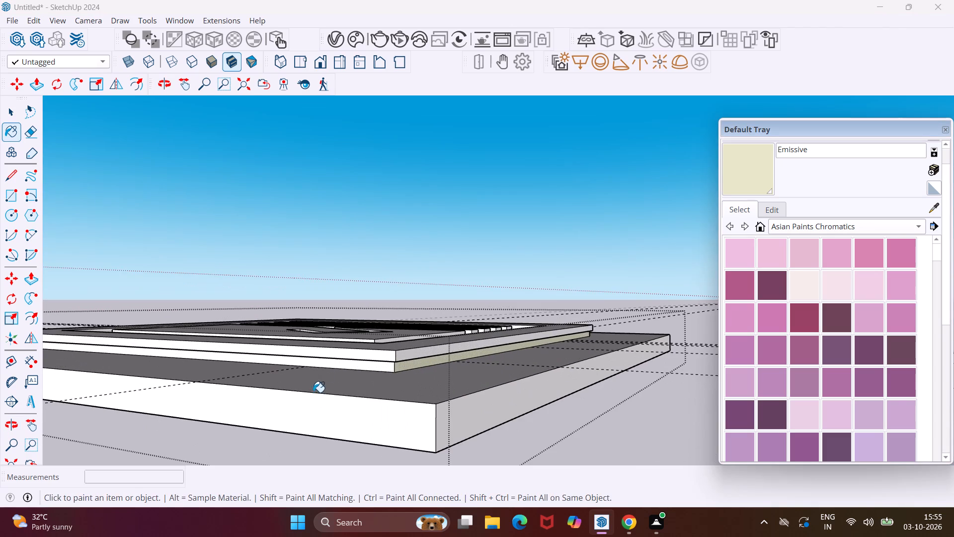
pyautogui.moveTo(330, 361); pyautogui.dragTo(378, 395, button='middle')
pyautogui.scroll(10, 361, 391)
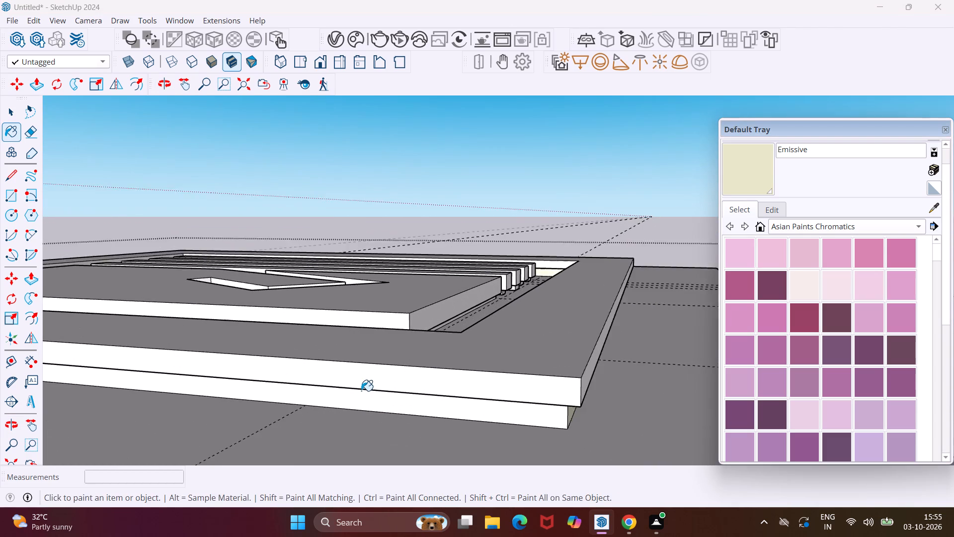
pyautogui.scroll(6, 361, 391)
pyautogui.moveTo(361, 391); pyautogui.dragTo(425, 335, button='middle')
pyautogui.scroll(10, 397, 386)
pyautogui.click(394, 396)
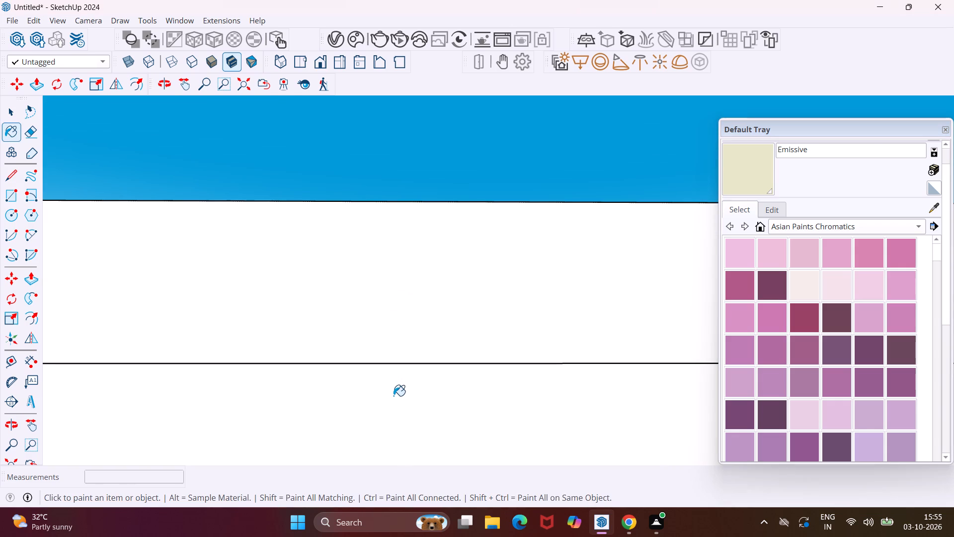
# Paint the narrow underside ledge above the emissive strip on the dropped ceiling's outer long side farthest from the bars with the Emissive material.
pyautogui.moveTo(394, 396); pyautogui.dragTo(487, 333, button='middle')
pyautogui.moveTo(487, 333); pyautogui.dragTo(471, 416, button='middle')
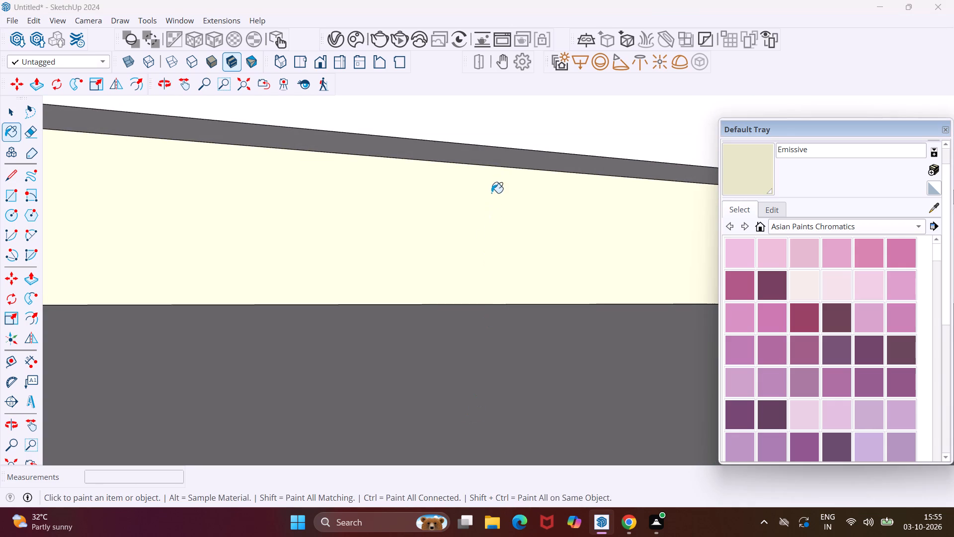
pyautogui.scroll(4, 494, 166)
pyautogui.click(494, 155)
# Paint the underside ledge above the emissive strip on the dropped ceiling's adjoining outer end with the Emissive material.
pyautogui.scroll(-3, 494, 155)
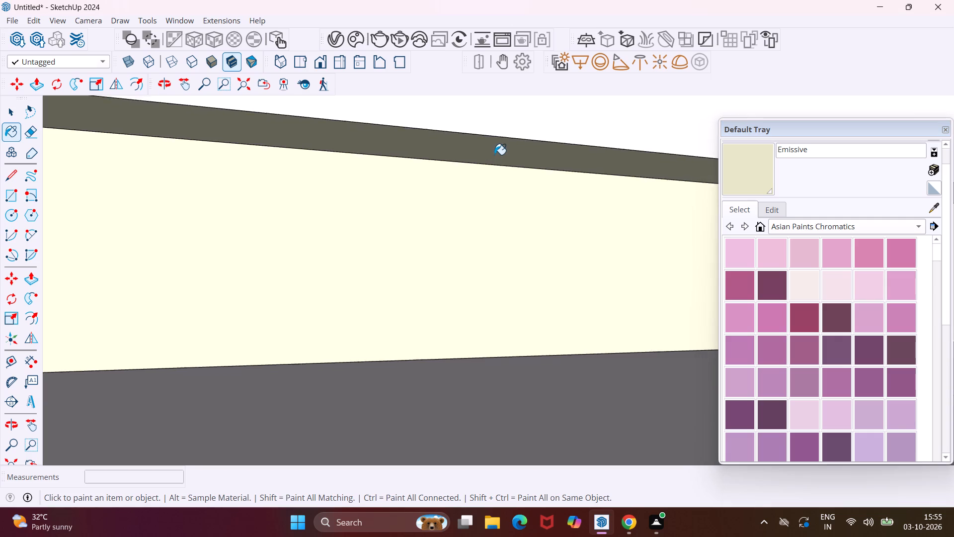
pyautogui.scroll(-3, 494, 155)
pyautogui.scroll(-20, 494, 155)
pyautogui.scroll(-8, 494, 155)
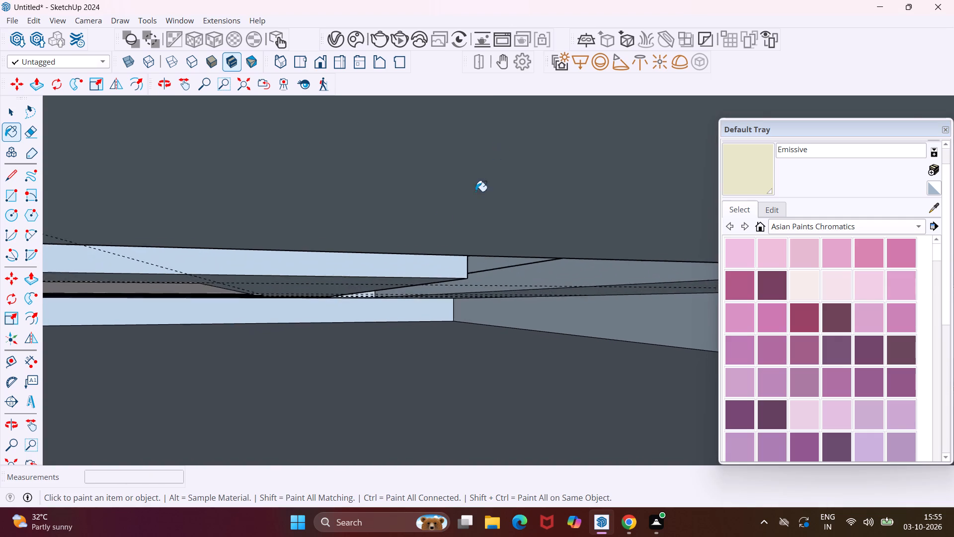
pyautogui.scroll(-20, 410, 240)
pyautogui.scroll(-13, 410, 240)
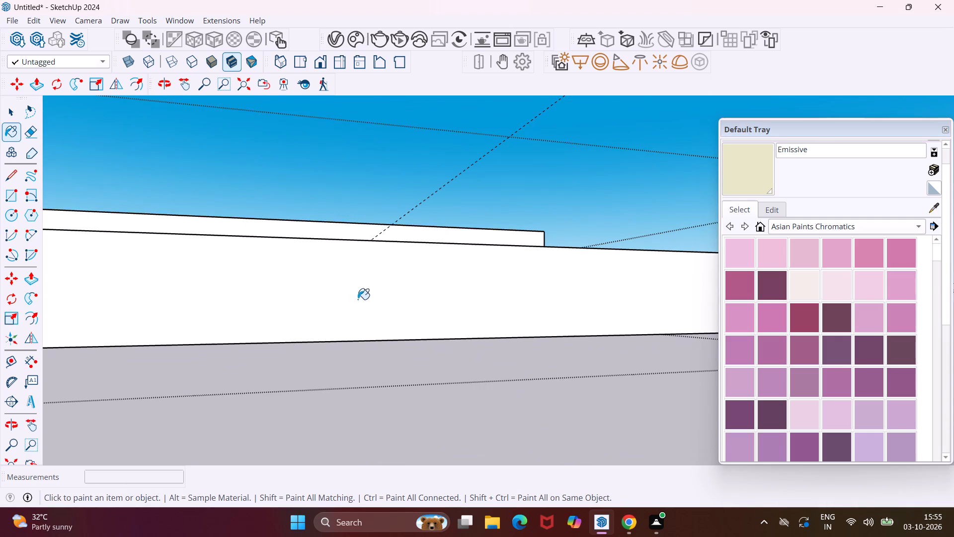
pyautogui.moveTo(574, 193); pyautogui.dragTo(351, 263, button='middle')
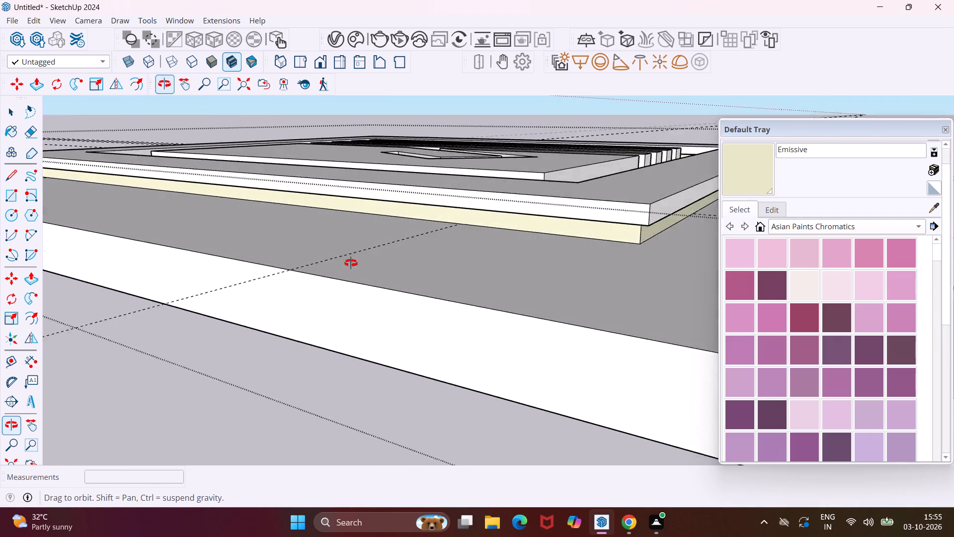
pyautogui.moveTo(351, 263); pyautogui.dragTo(460, 253, button='middle')
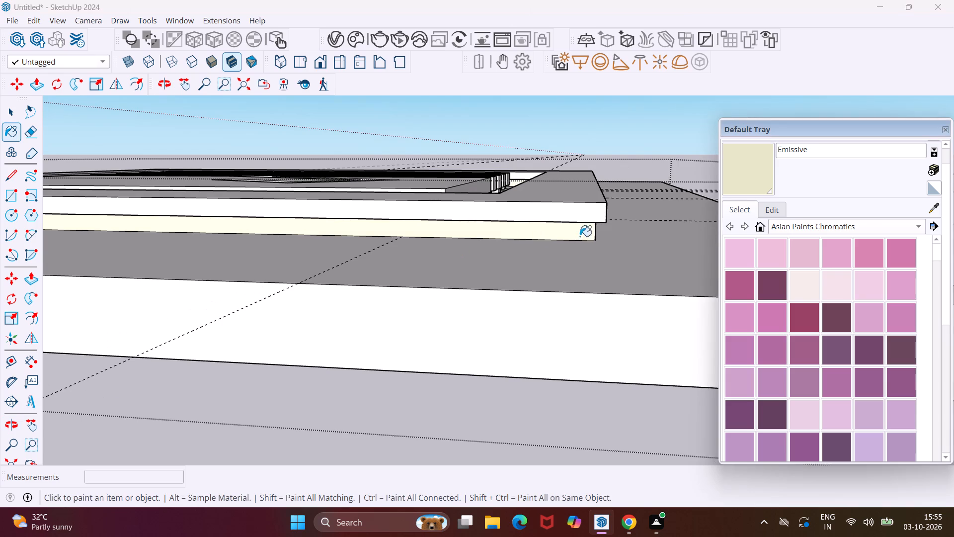
pyautogui.scroll(19, 604, 219)
pyautogui.moveTo(578, 287); pyautogui.dragTo(581, 281, button='middle')
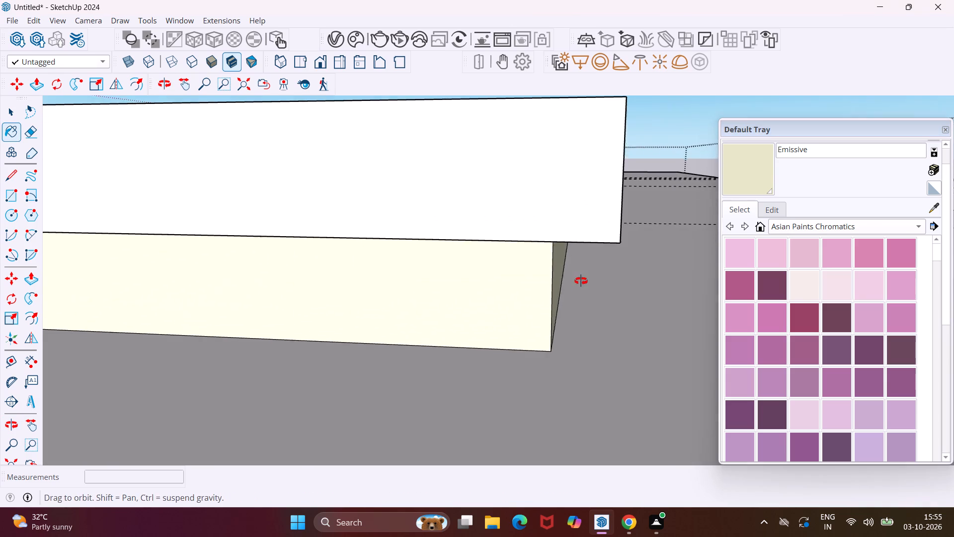
pyautogui.moveTo(581, 281); pyautogui.dragTo(588, 262, button='middle')
pyautogui.click(594, 205)
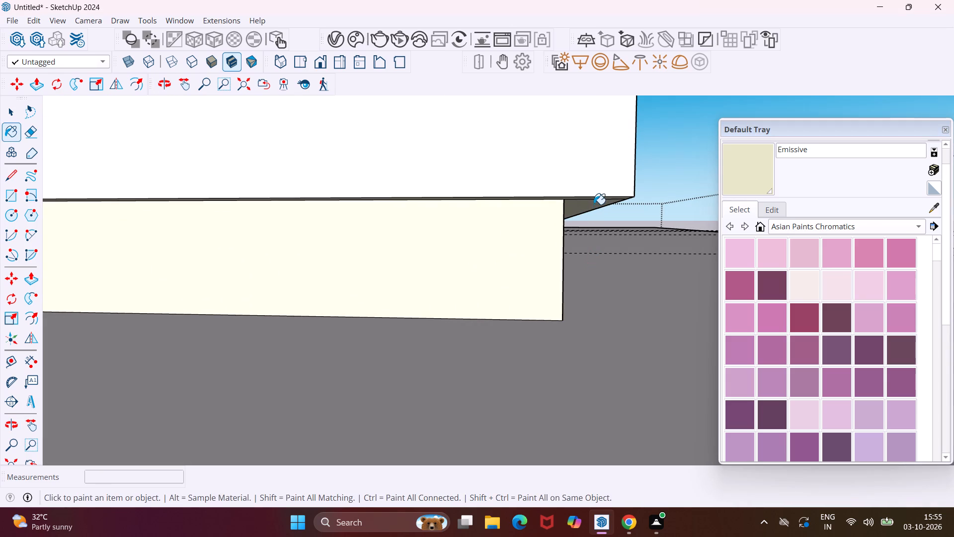
# Paint the lower strip of the grooved panel's end face with the Emissive material.
pyautogui.moveTo(594, 204); pyautogui.dragTo(576, 290, button='middle')
pyautogui.scroll(-7, 559, 259)
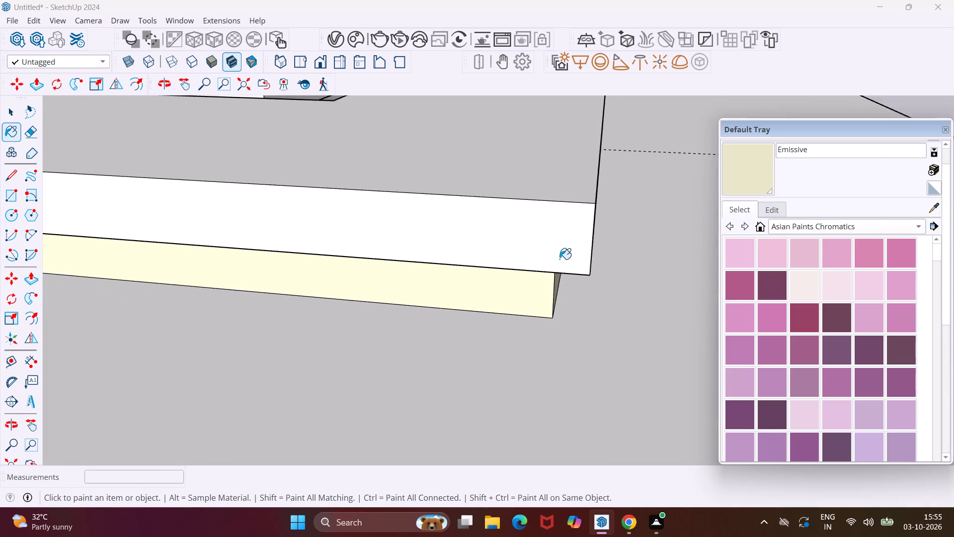
pyautogui.scroll(-11, 560, 259)
pyautogui.scroll(10, 406, 183)
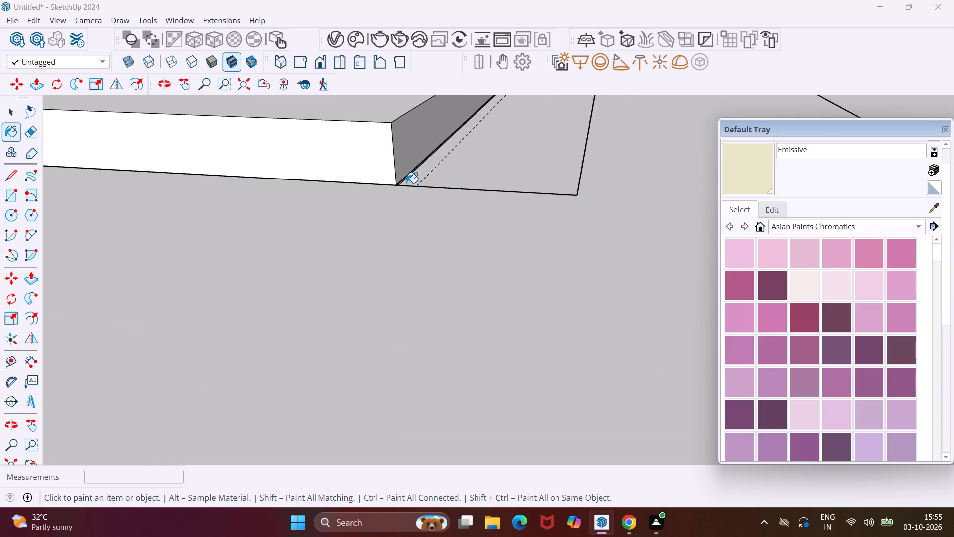
pyautogui.scroll(17, 406, 183)
pyautogui.moveTo(406, 182); pyautogui.dragTo(444, 153, button='middle')
pyautogui.click(356, 151)
# Paint the underside ledge above the emissive strip on the grooved panel's end face with the Emissive material.
pyautogui.scroll(8, 355, 151)
pyautogui.scroll(-3, 355, 151)
pyautogui.moveTo(299, 196); pyautogui.dragTo(371, 198, button='middle')
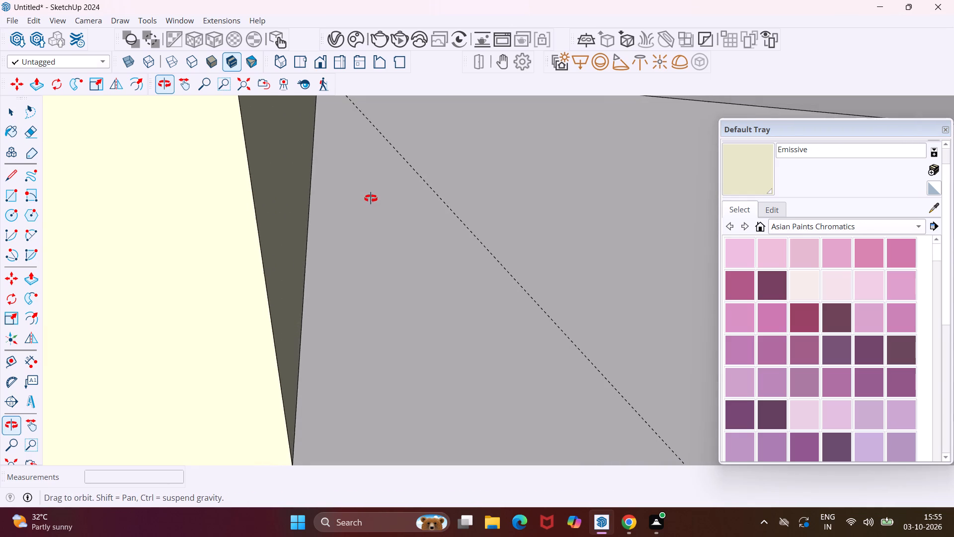
pyautogui.moveTo(371, 198); pyautogui.dragTo(416, 200, button='middle')
pyautogui.scroll(4, 416, 200)
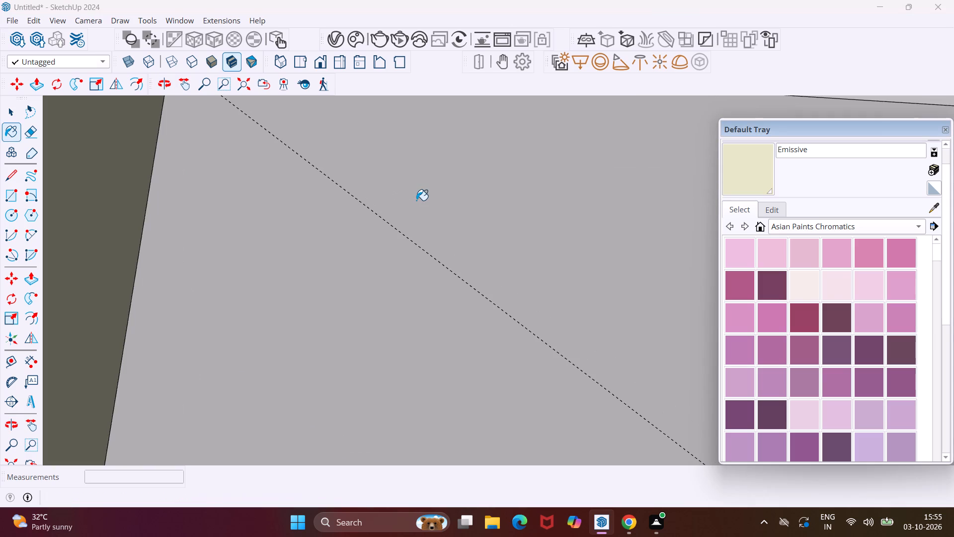
pyautogui.scroll(1, 201, 223)
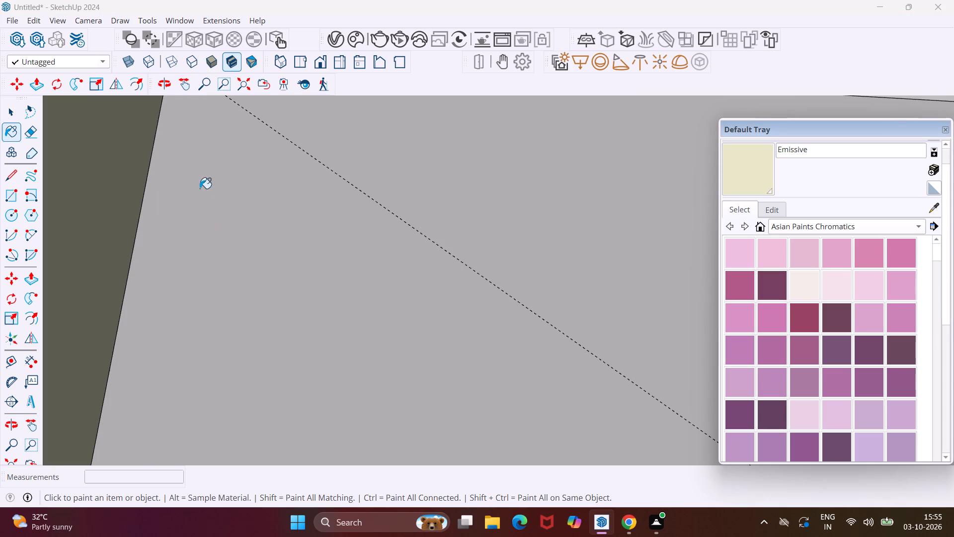
pyautogui.click(182, 92)
pyautogui.moveTo(183, 173); pyautogui.dragTo(179, 206)
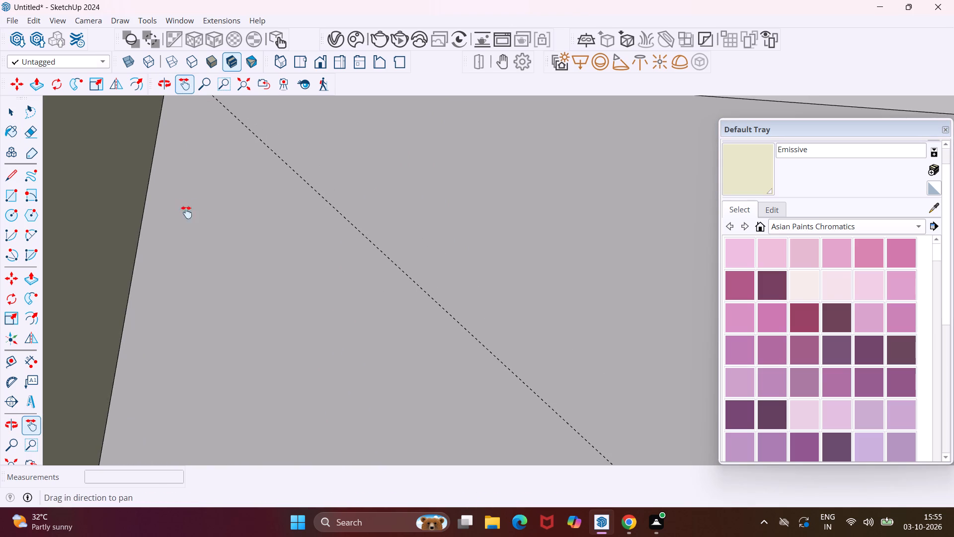
pyautogui.moveTo(251, 170); pyautogui.dragTo(213, 175, button='middle')
pyautogui.moveTo(177, 177); pyautogui.dragTo(256, 201)
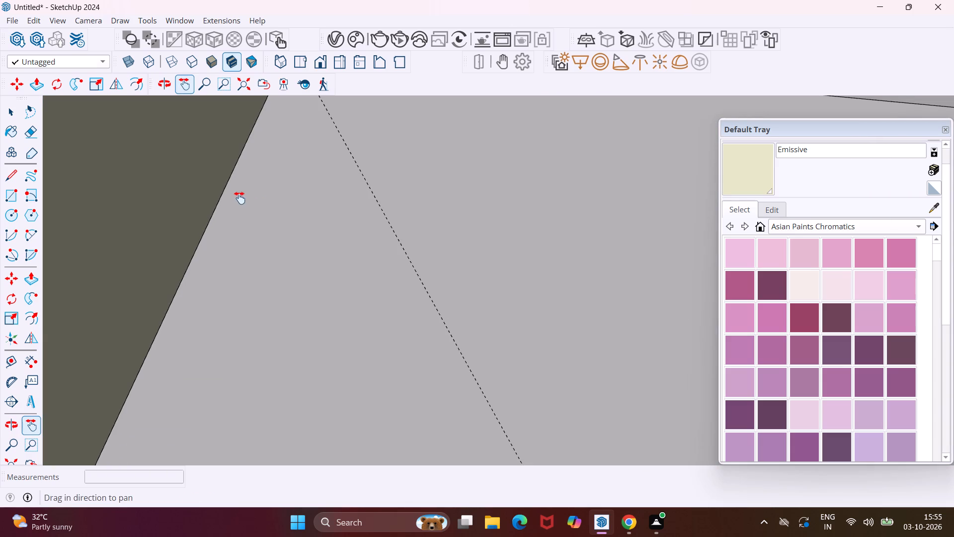
pyautogui.moveTo(237, 196); pyautogui.dragTo(235, 149, button='middle')
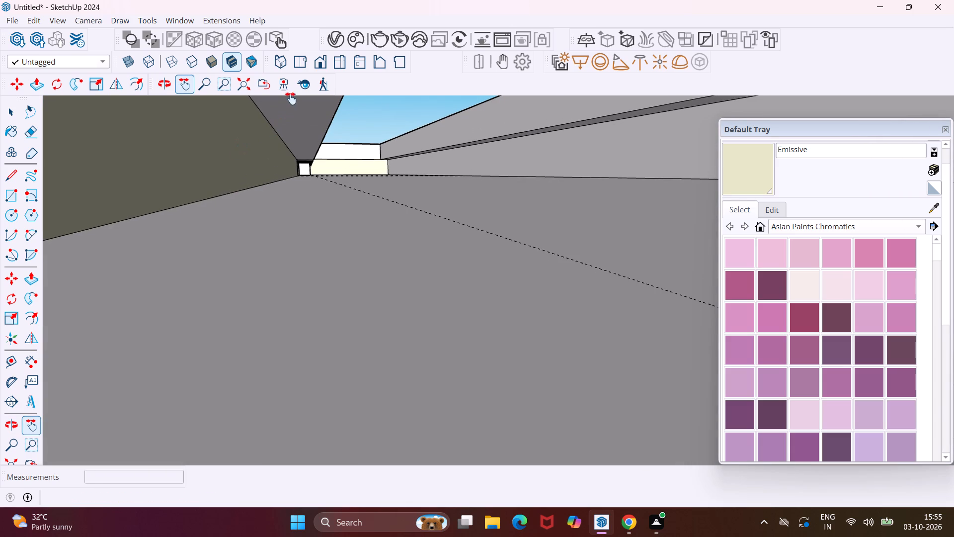
pyautogui.click(735, 175)
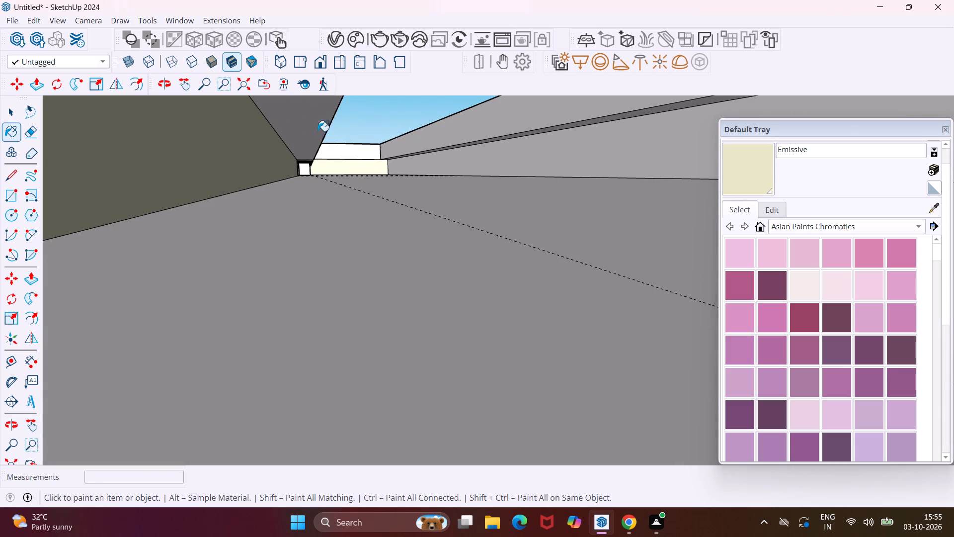
pyautogui.click(296, 110)
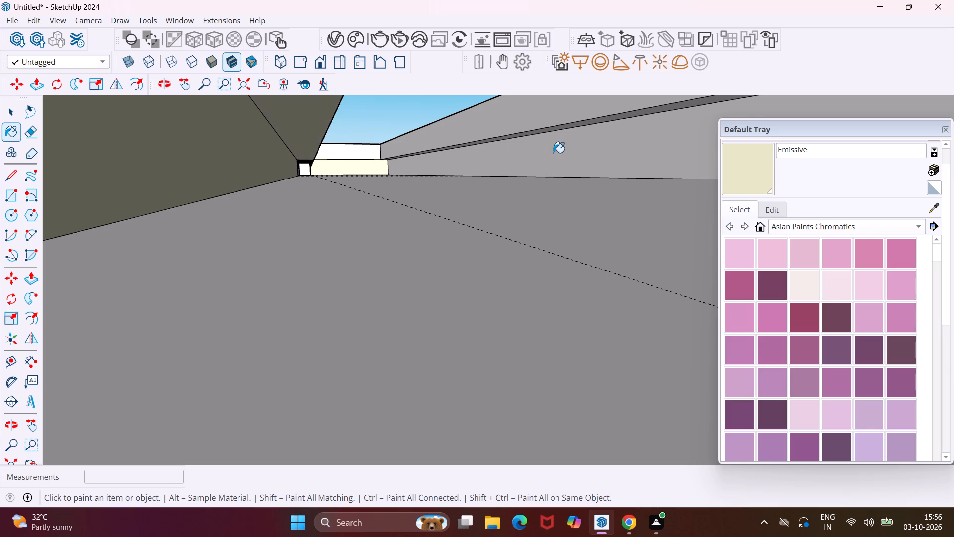
# Paint the lower strip of the recess's end face opposite the grooved panel's end with the Emissive material.
pyautogui.click(563, 147)
# Paint the narrow underside ledge above the emissive strip on that same recess end face with the Emissive material.
pyautogui.scroll(4, 585, 132)
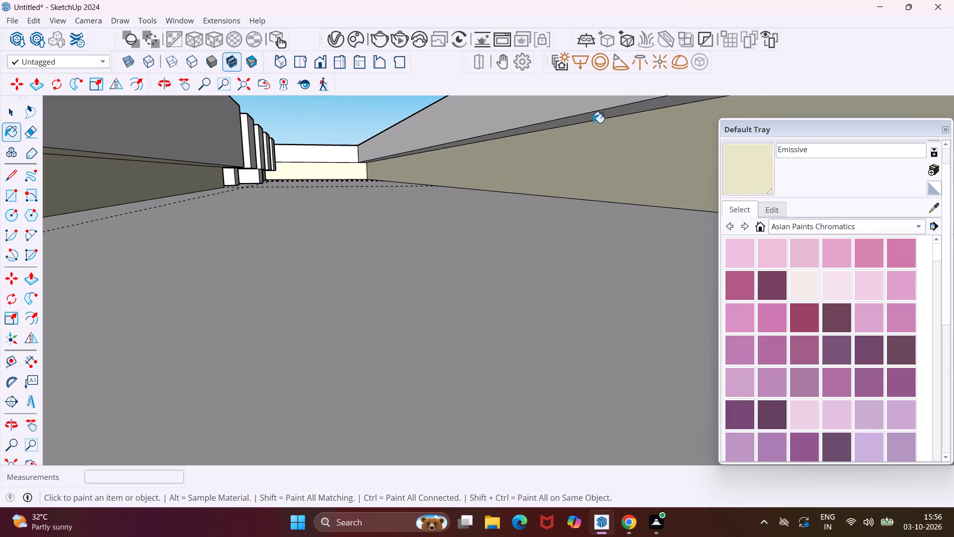
pyautogui.click(594, 120)
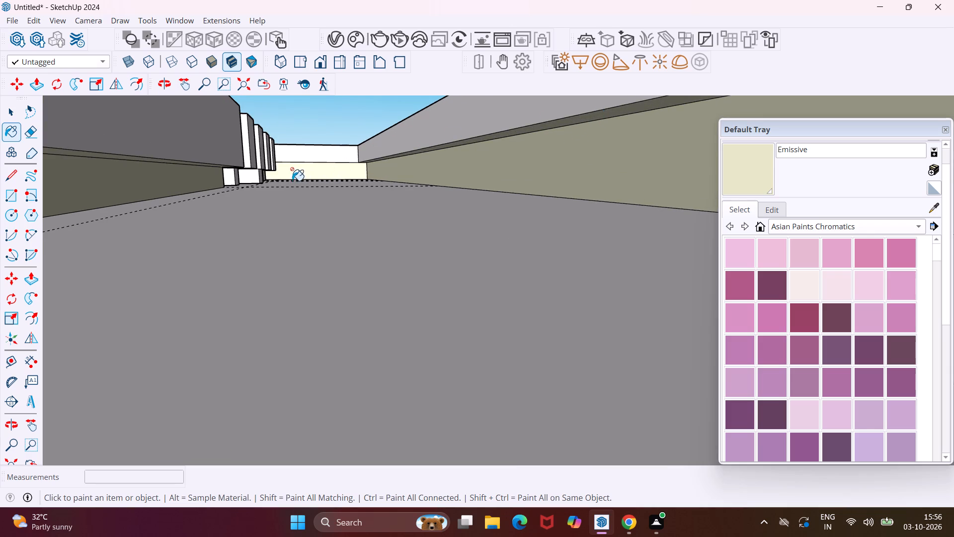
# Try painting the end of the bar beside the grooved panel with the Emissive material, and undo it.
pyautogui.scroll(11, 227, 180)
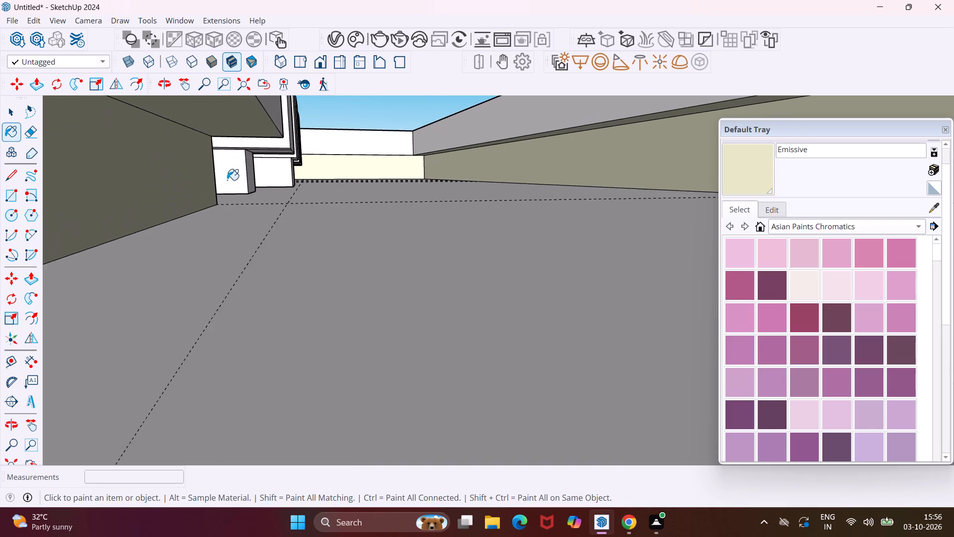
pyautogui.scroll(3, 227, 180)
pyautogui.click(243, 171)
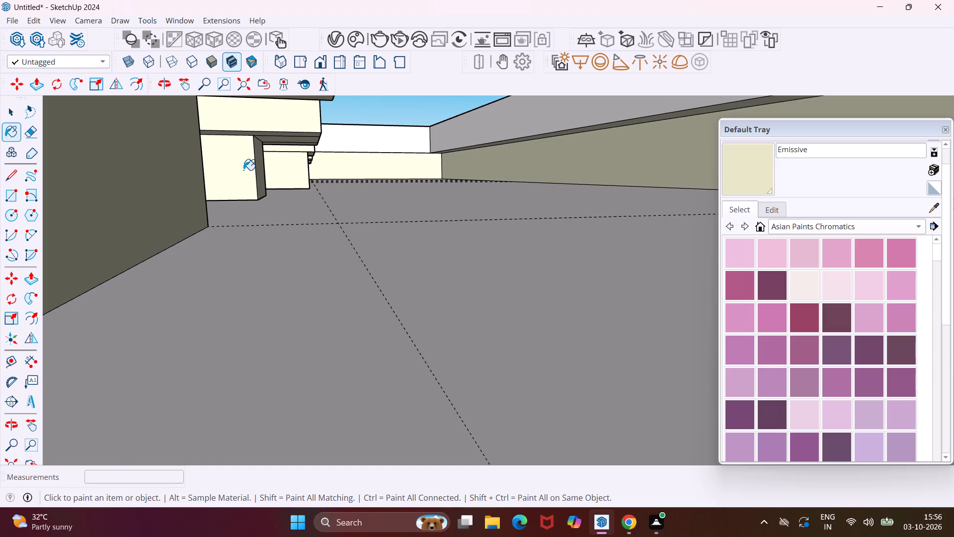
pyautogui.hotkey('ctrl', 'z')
# Paint the narrow underside ledge above the emissive strip along the recess's side face with the Emissive material.
pyautogui.scroll(16, 377, 164)
pyautogui.moveTo(378, 162); pyautogui.dragTo(410, 132, button='middle')
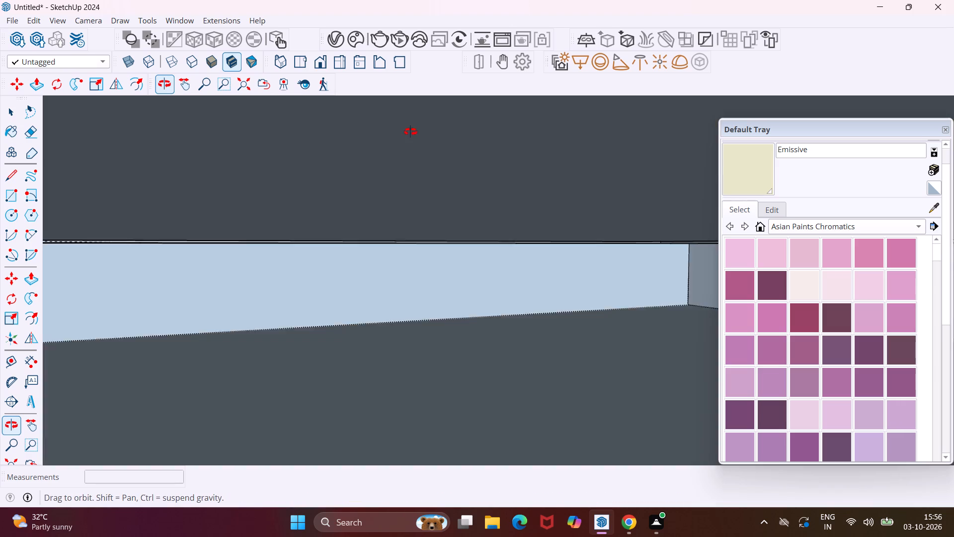
pyautogui.moveTo(410, 132); pyautogui.dragTo(550, 368, button='middle')
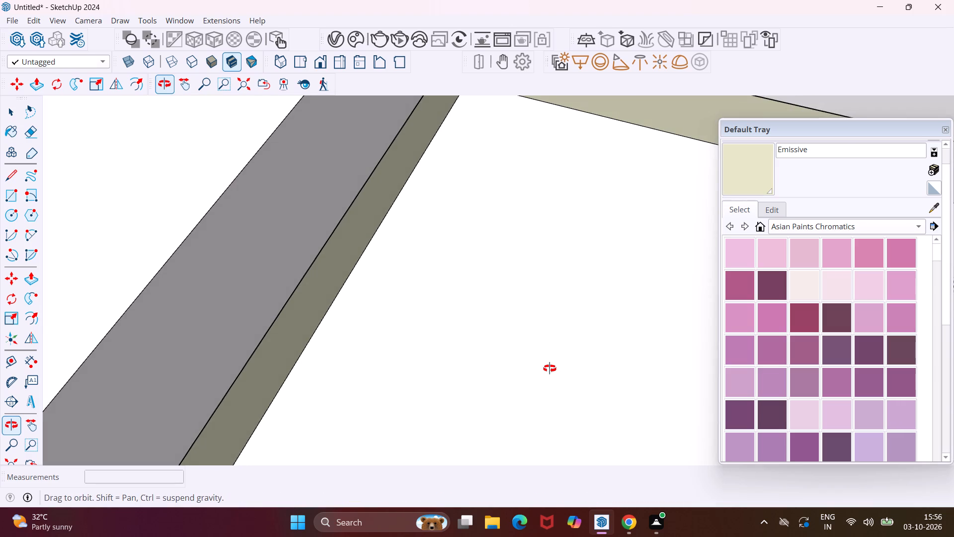
pyautogui.moveTo(550, 368); pyautogui.dragTo(364, 282, button='middle')
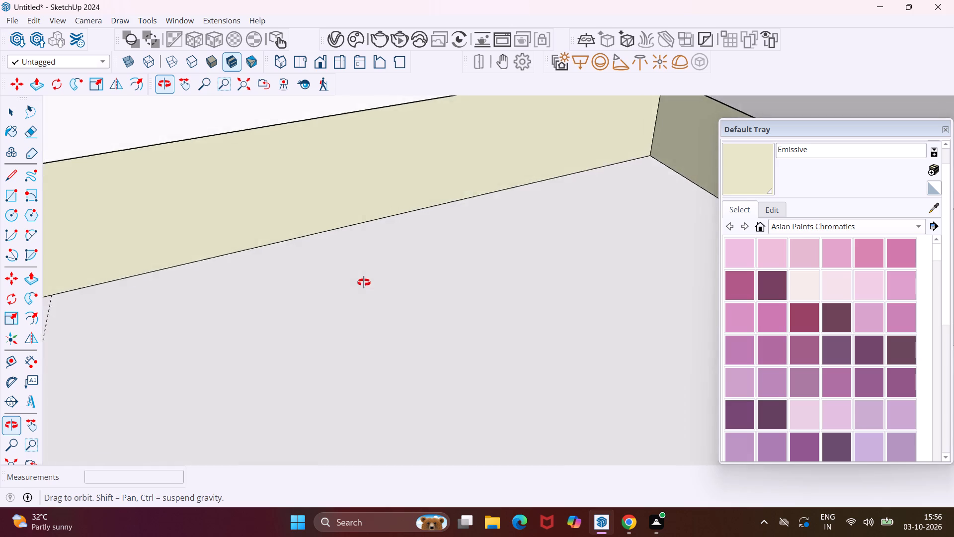
pyautogui.moveTo(364, 282); pyautogui.dragTo(341, 259, button='middle')
pyautogui.scroll(-5, 342, 259)
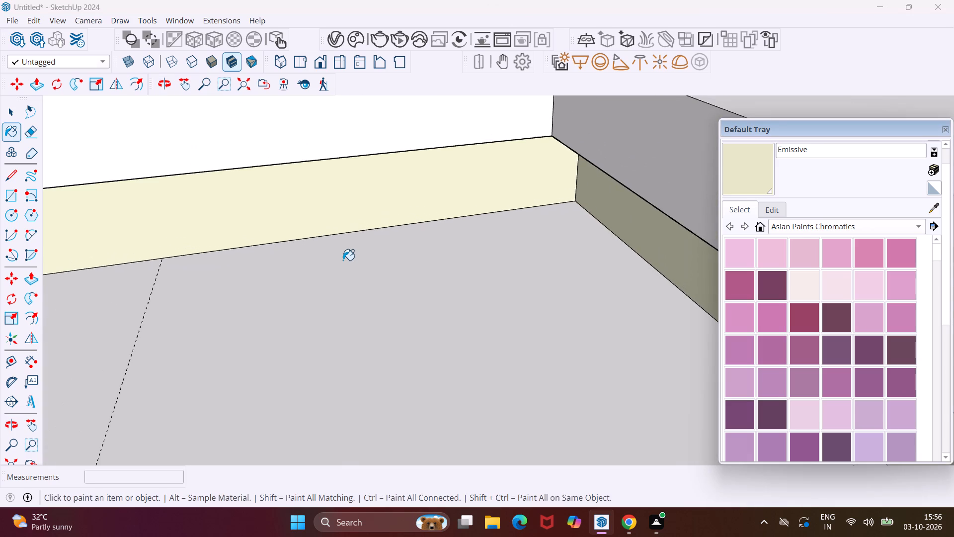
pyautogui.scroll(9, 320, 190)
pyautogui.moveTo(325, 185); pyautogui.dragTo(342, 177, button='middle')
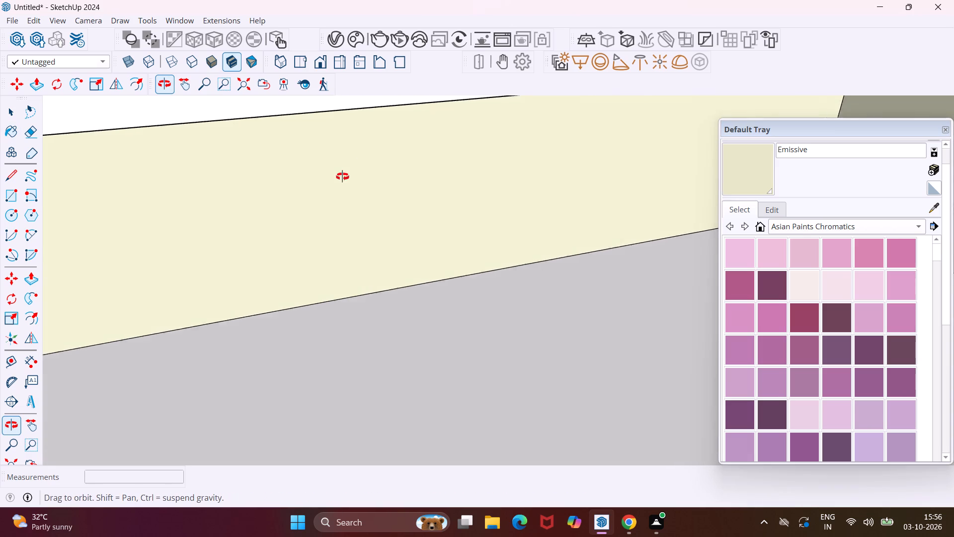
pyautogui.moveTo(342, 177); pyautogui.dragTo(512, 104, button='middle')
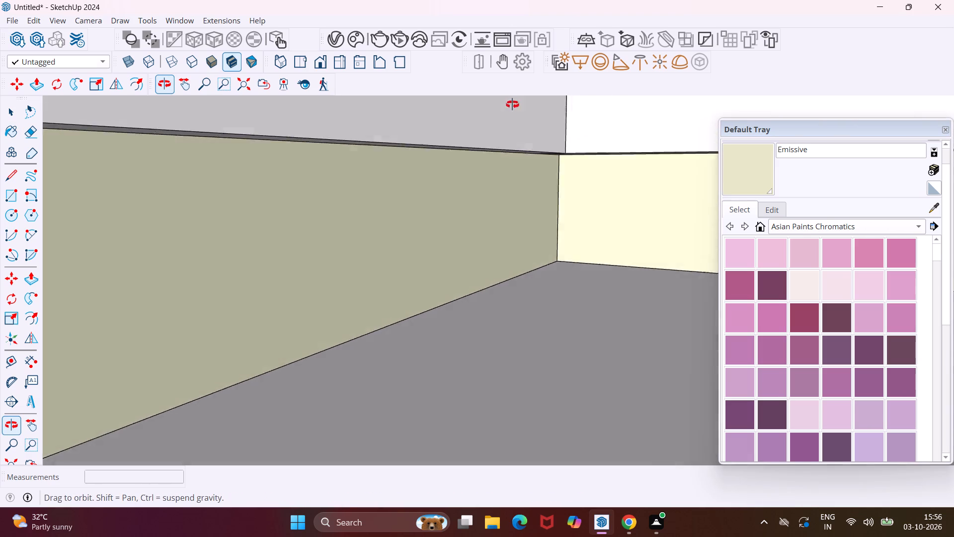
pyautogui.moveTo(512, 104); pyautogui.dragTo(570, 79, button='middle')
pyautogui.click(418, 180)
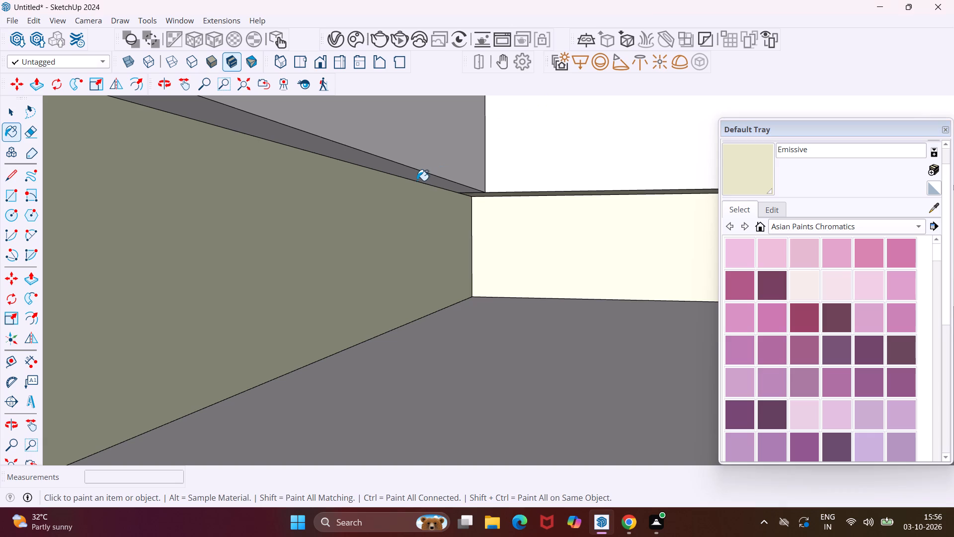
pyautogui.click(414, 175)
# Paint the set-back lower strips on two adjacent outer sides of the dropped-ceiling frame with the Emissive material.
pyautogui.scroll(-11, 414, 174)
pyautogui.scroll(-20, 438, 192)
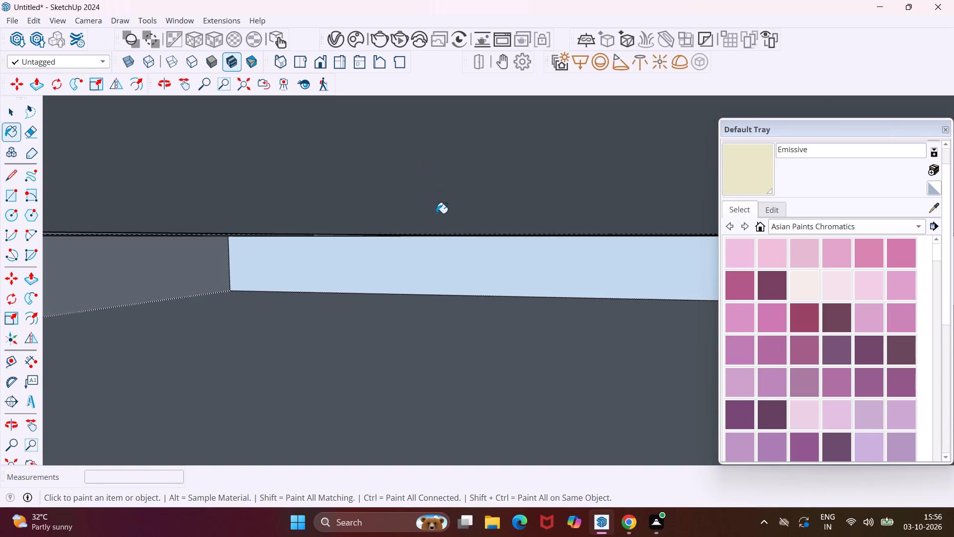
pyautogui.scroll(-20, 436, 213)
pyautogui.scroll(-20, 436, 213)
pyautogui.scroll(-5, 436, 213)
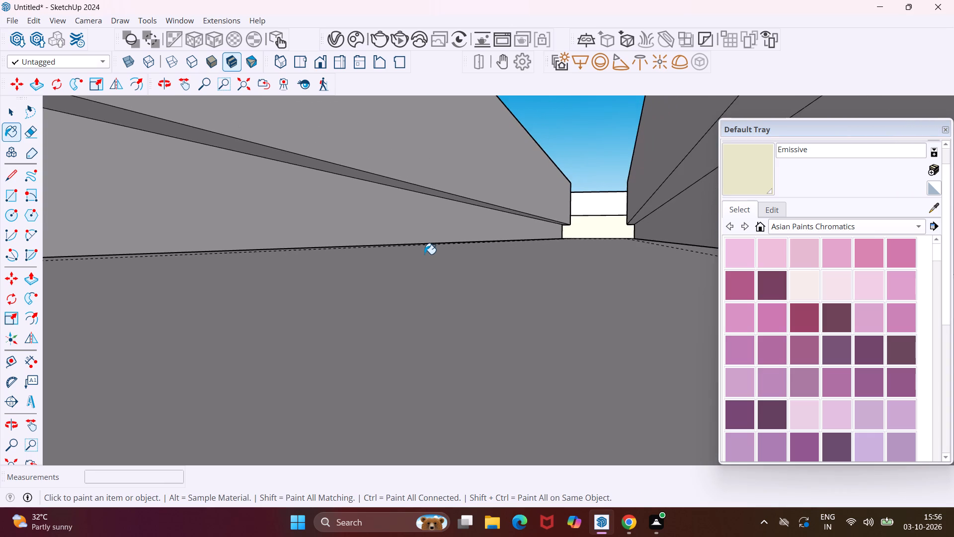
pyautogui.scroll(-20, 424, 254)
pyautogui.scroll(-17, 424, 254)
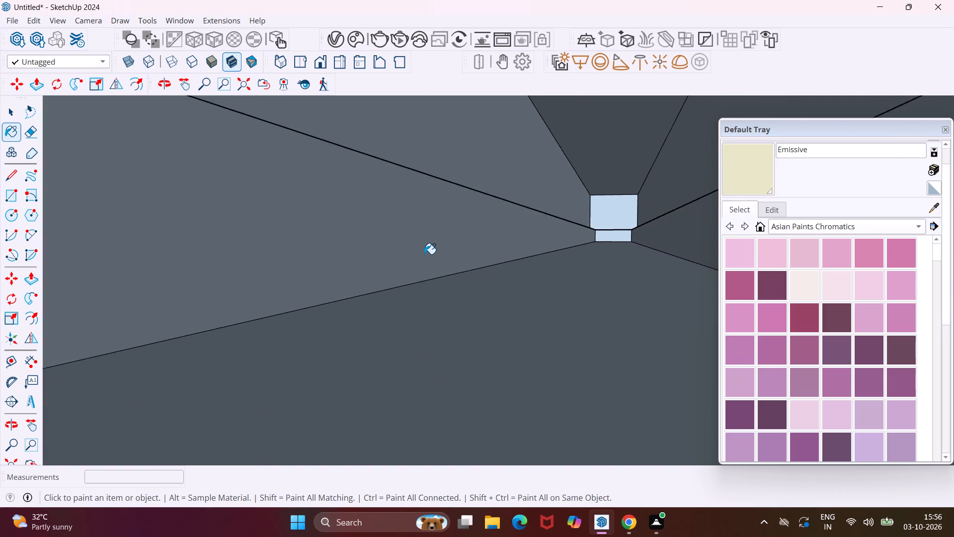
pyautogui.scroll(-20, 424, 254)
pyautogui.scroll(-7, 424, 254)
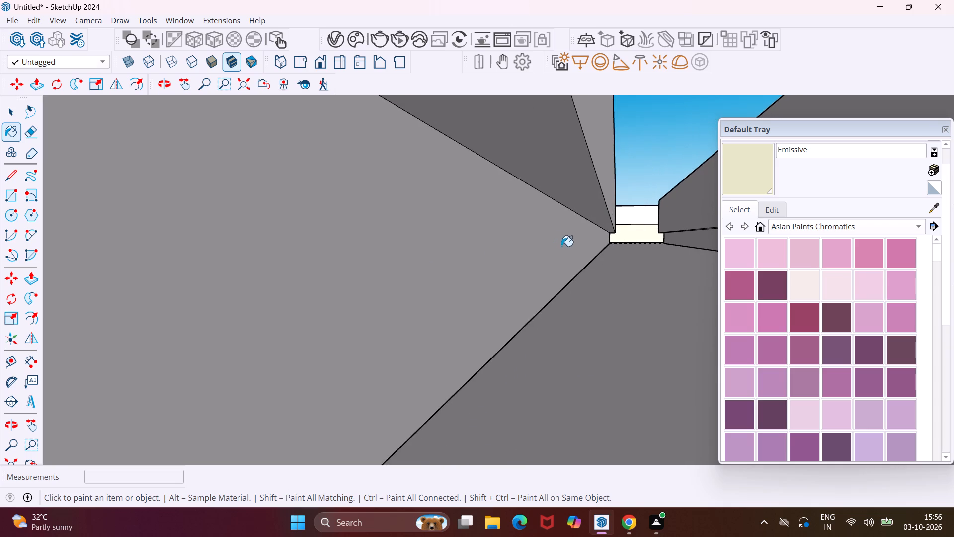
pyautogui.moveTo(561, 246); pyautogui.dragTo(543, 319, button='middle')
pyautogui.scroll(-1, 543, 319)
pyautogui.scroll(-18, 577, 252)
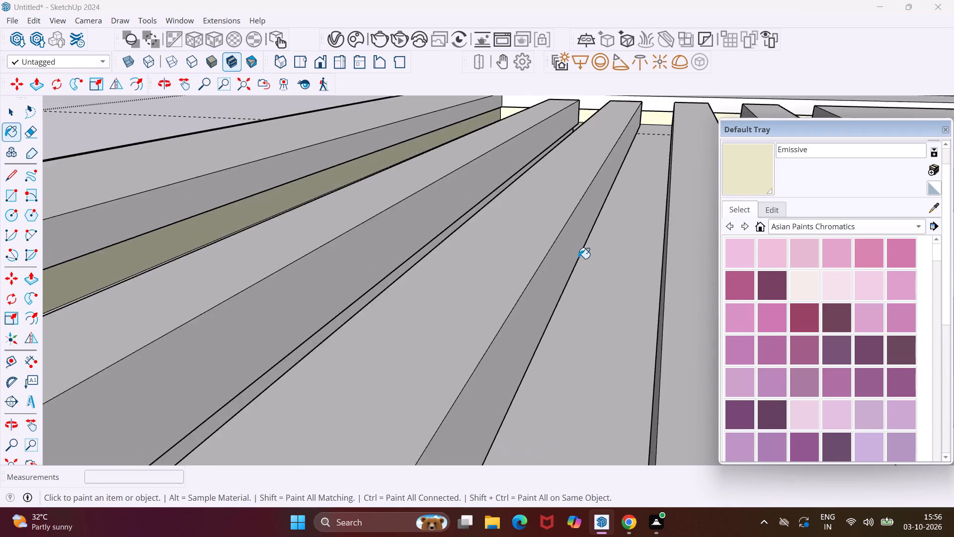
pyautogui.scroll(-18, 578, 259)
pyautogui.scroll(-4, 578, 266)
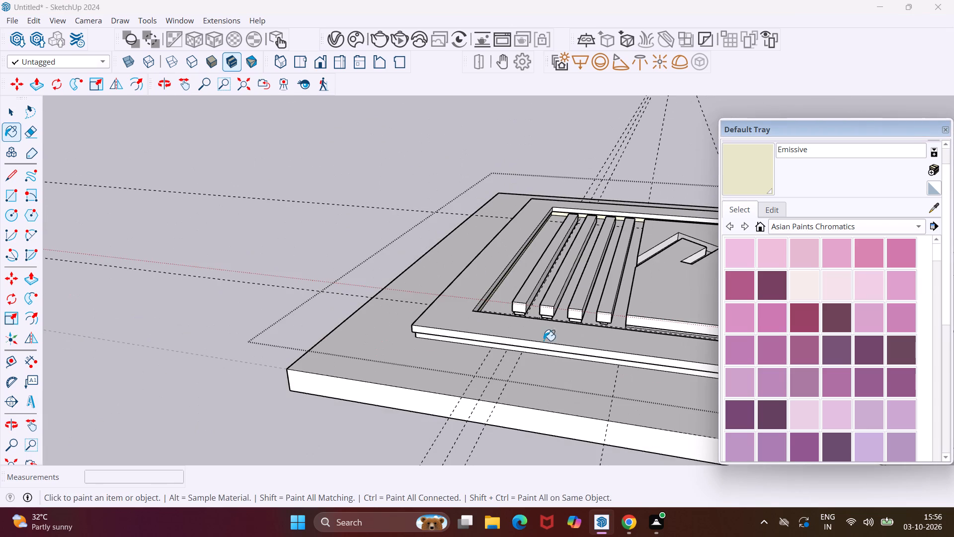
pyautogui.moveTo(501, 356); pyautogui.dragTo(651, 304, button='middle')
pyautogui.scroll(20, 533, 291)
pyautogui.scroll(2, 533, 291)
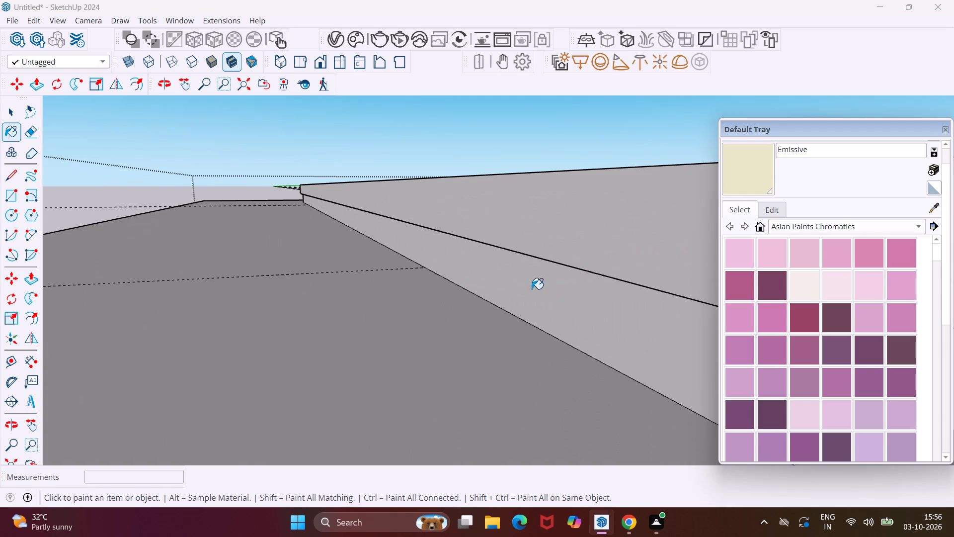
pyautogui.click(556, 302)
pyautogui.scroll(-8, 578, 295)
pyautogui.click(668, 346)
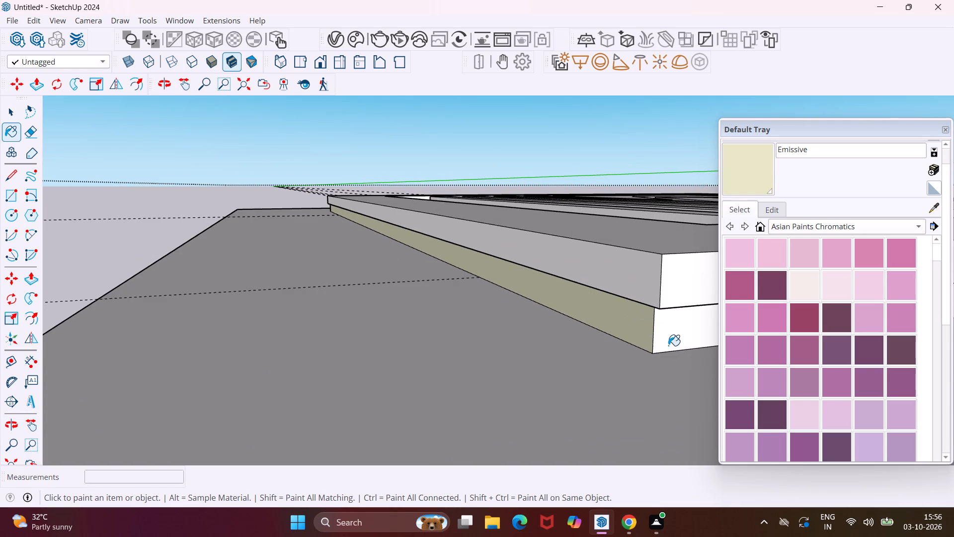
# Paint the underside ledges above those two outer strips, meeting at the frame's corner, with the Emissive material.
pyautogui.scroll(11, 646, 325)
pyautogui.moveTo(645, 323); pyautogui.dragTo(655, 309, button='middle')
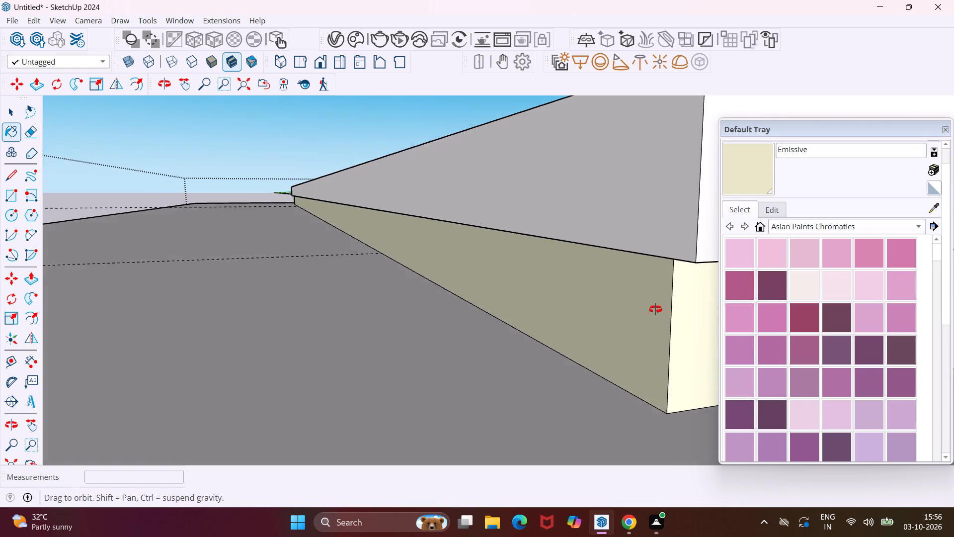
pyautogui.moveTo(655, 309); pyautogui.dragTo(687, 258, button='middle')
pyautogui.click(684, 239)
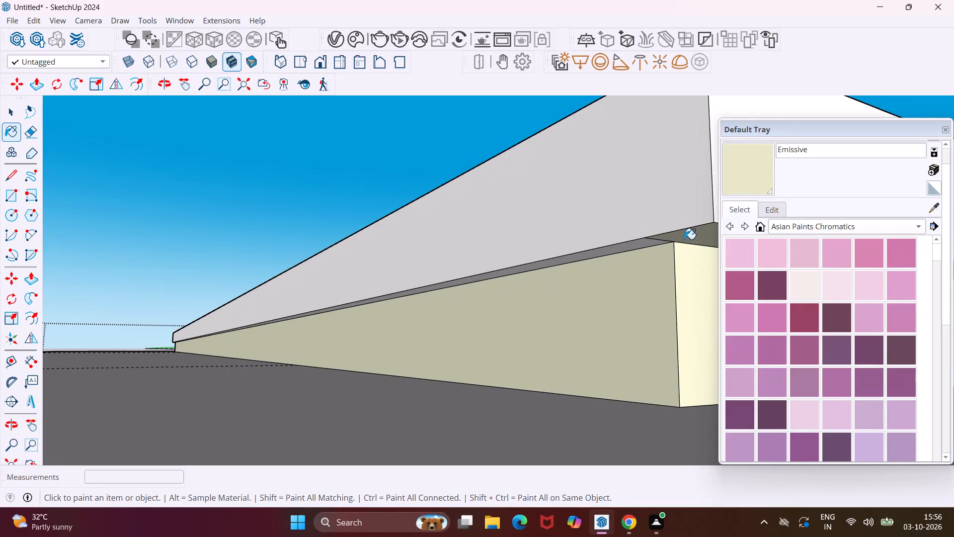
pyautogui.click(648, 245)
# Examine the remaining outer sides of the dropped-ceiling frame for unpainted lower strips and underside ledges.
pyautogui.moveTo(605, 256); pyautogui.dragTo(460, 403, button='middle')
pyautogui.scroll(-6, 431, 371)
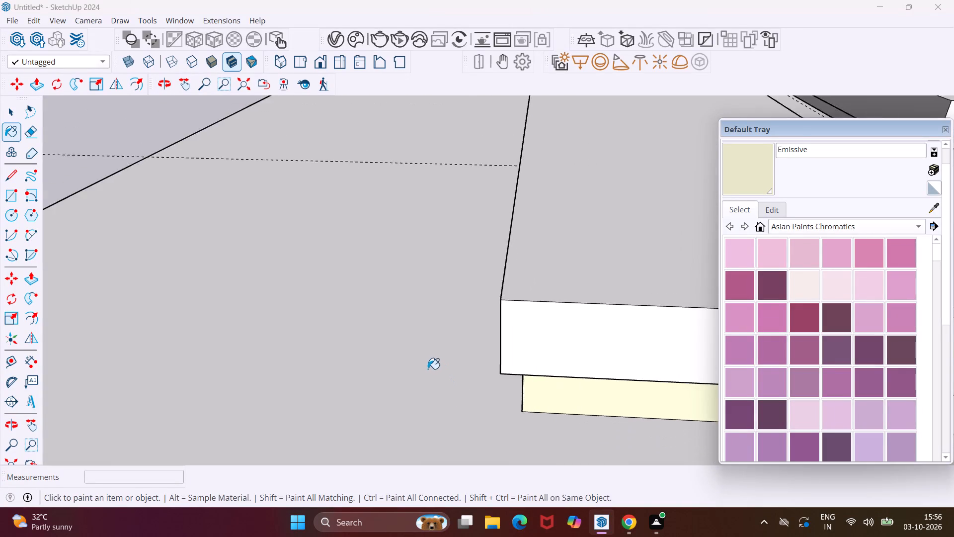
pyautogui.scroll(-20, 427, 368)
pyautogui.scroll(-9, 427, 368)
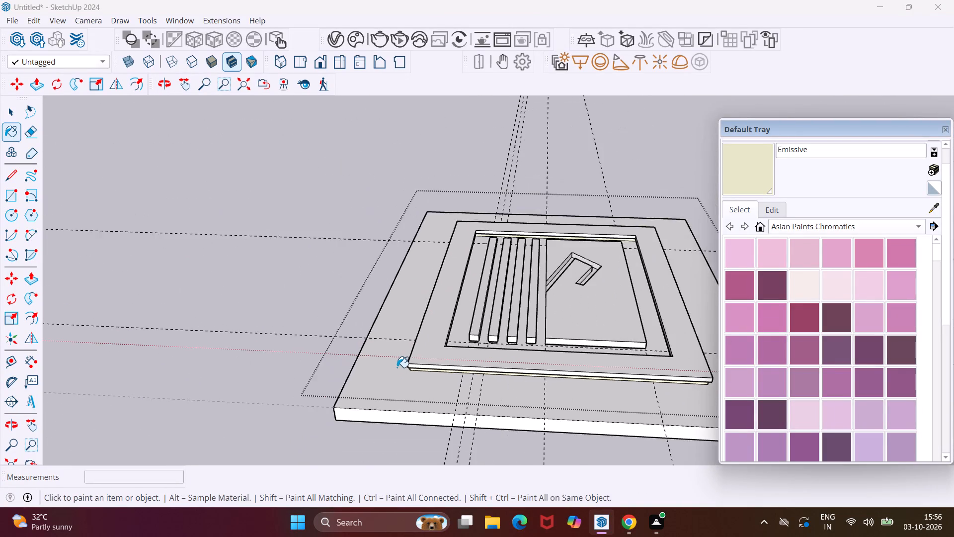
pyautogui.scroll(-6, 397, 367)
pyautogui.moveTo(585, 354); pyautogui.dragTo(537, 348, button='middle')
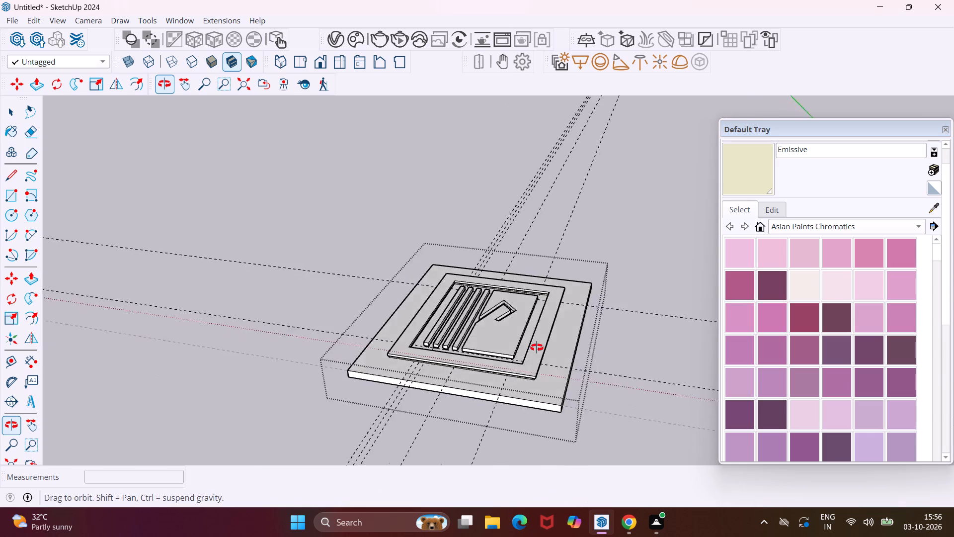
pyautogui.moveTo(537, 348); pyautogui.dragTo(224, 291, button='middle')
pyautogui.scroll(4, 449, 350)
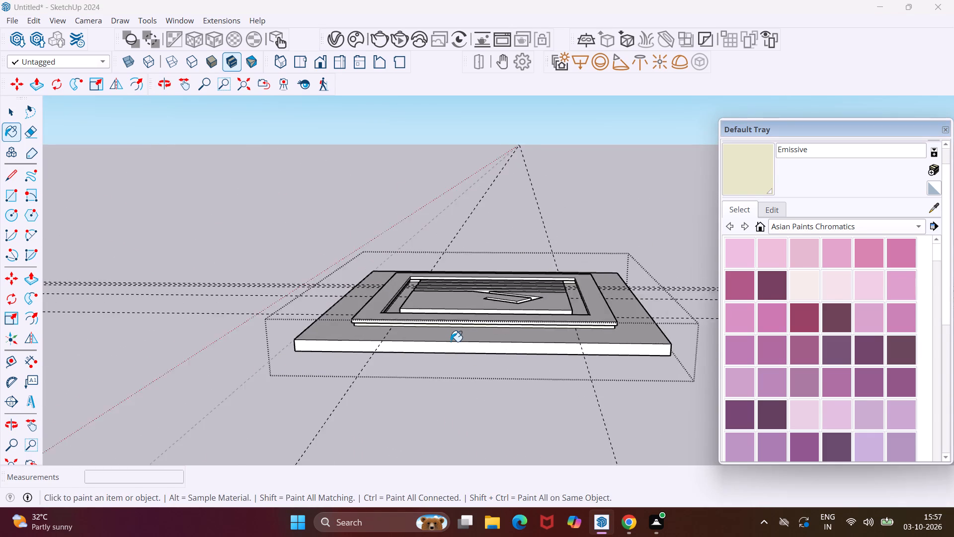
pyautogui.scroll(13, 451, 342)
pyautogui.moveTo(448, 304); pyautogui.dragTo(477, 251, button='middle')
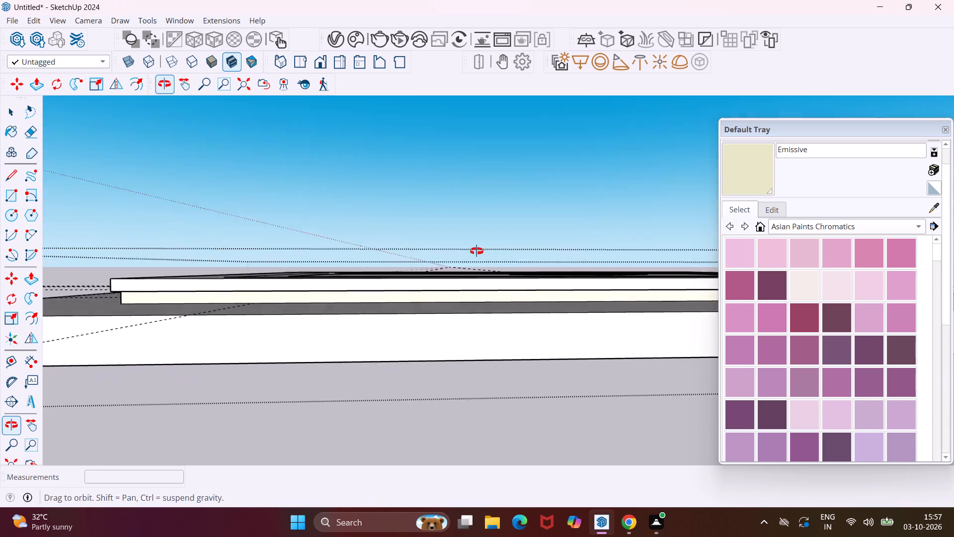
pyautogui.moveTo(477, 251); pyautogui.dragTo(491, 229, button='middle')
pyautogui.scroll(10, 436, 280)
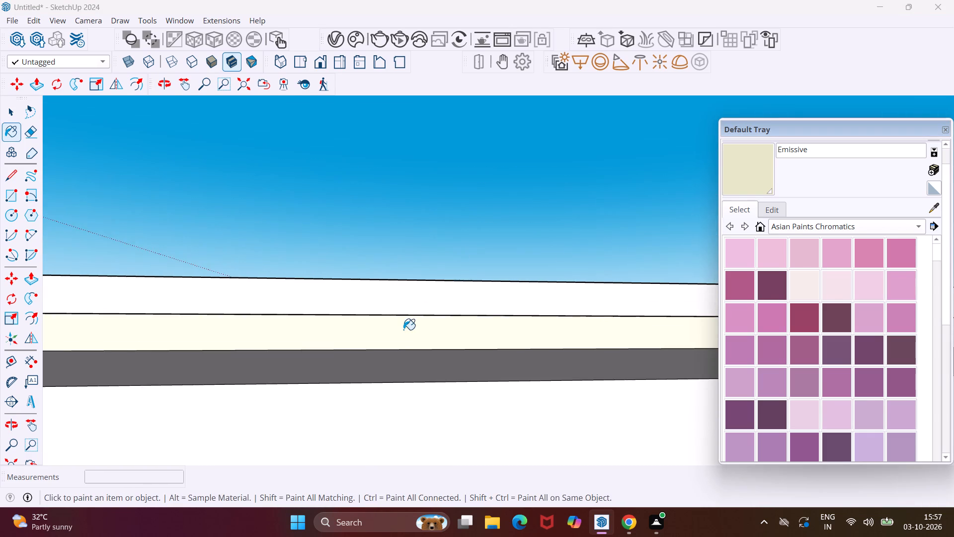
pyautogui.scroll(10, 403, 330)
pyautogui.moveTo(410, 322); pyautogui.dragTo(452, 305, button='middle')
pyautogui.scroll(9, 452, 305)
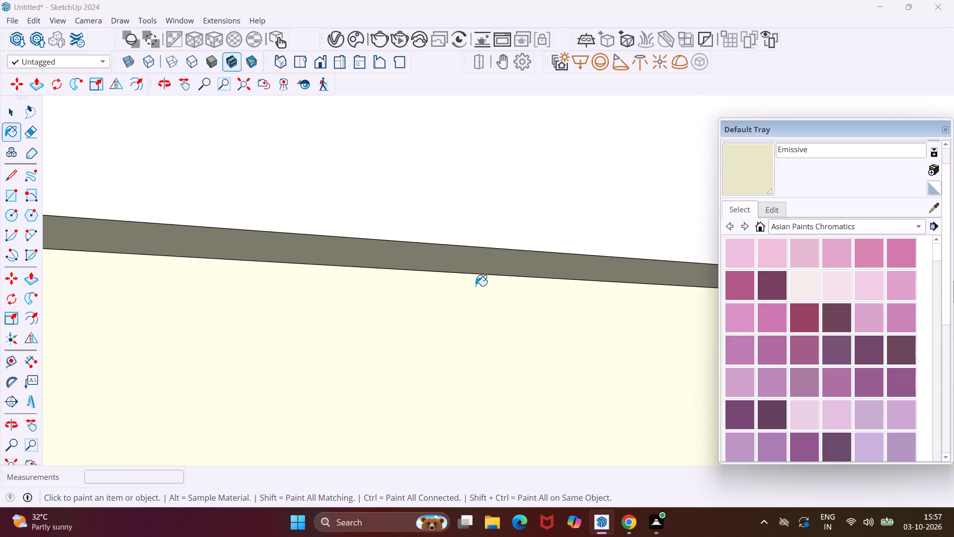
pyautogui.moveTo(476, 285); pyautogui.dragTo(480, 337, button='middle')
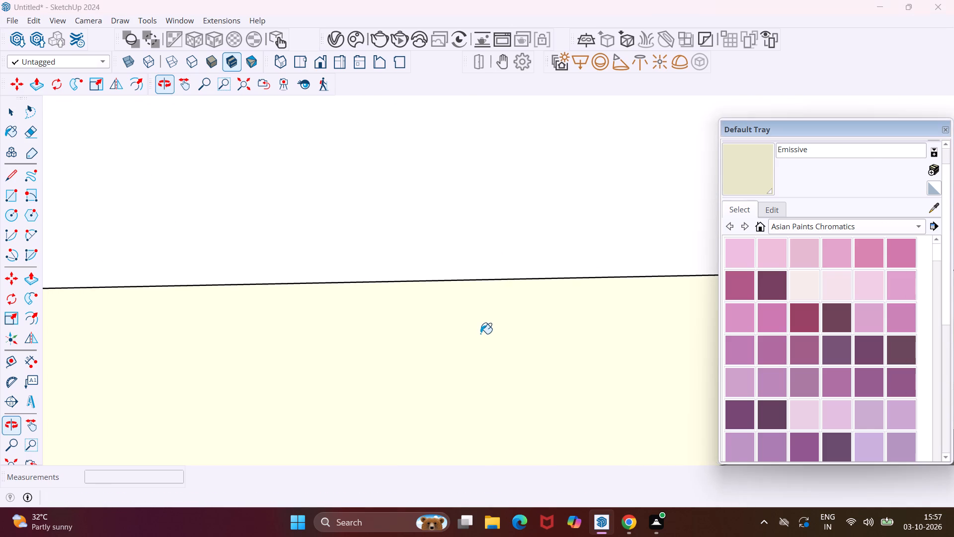
pyautogui.scroll(-17, 480, 331)
# Examine the strips and ledges in the recess between the grooved panel and the frame, and finish painting.
pyautogui.moveTo(508, 221); pyautogui.dragTo(488, 289, button='middle')
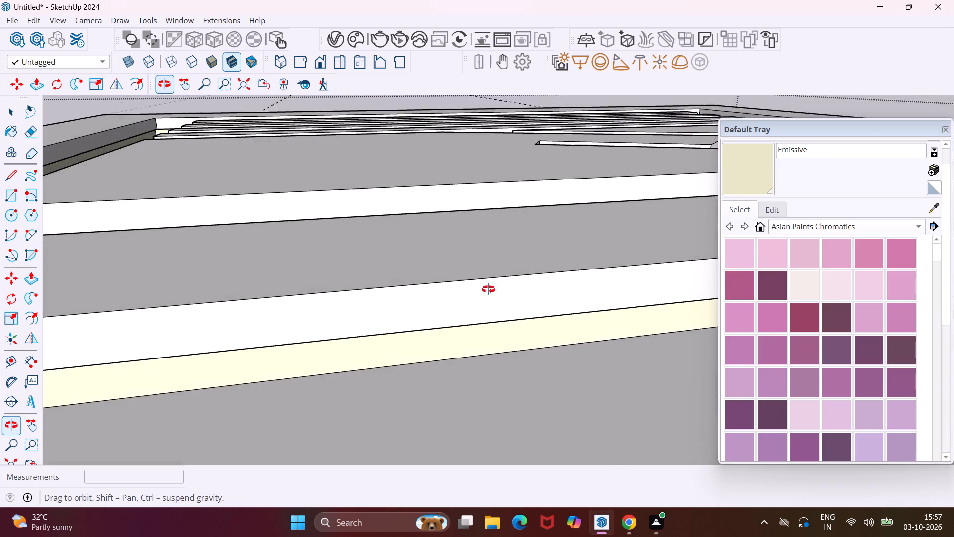
pyautogui.moveTo(488, 289); pyautogui.dragTo(691, 288, button='middle')
pyautogui.moveTo(354, 196); pyautogui.dragTo(354, 196, button='middle')
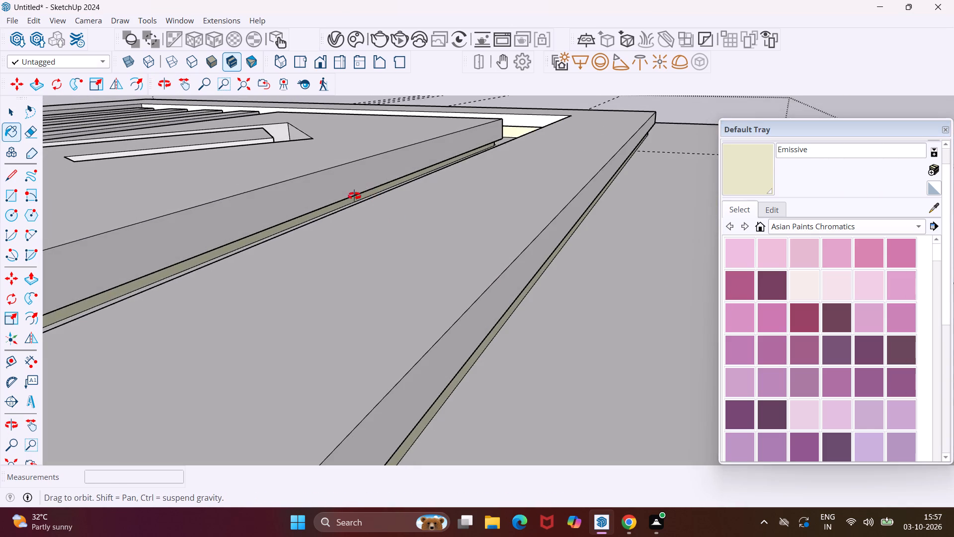
pyautogui.moveTo(354, 196); pyautogui.dragTo(464, 149, button='middle')
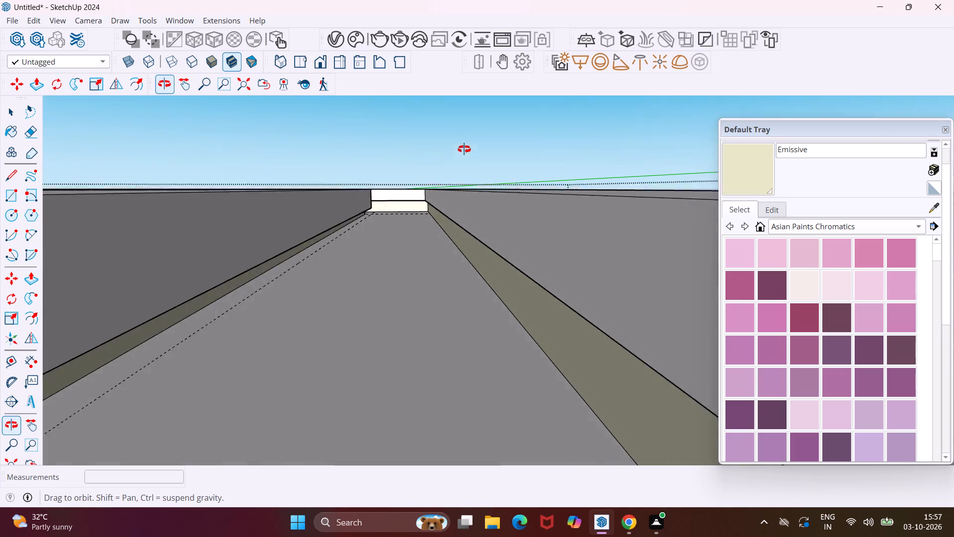
pyautogui.moveTo(464, 149); pyautogui.dragTo(472, 138, button='middle')
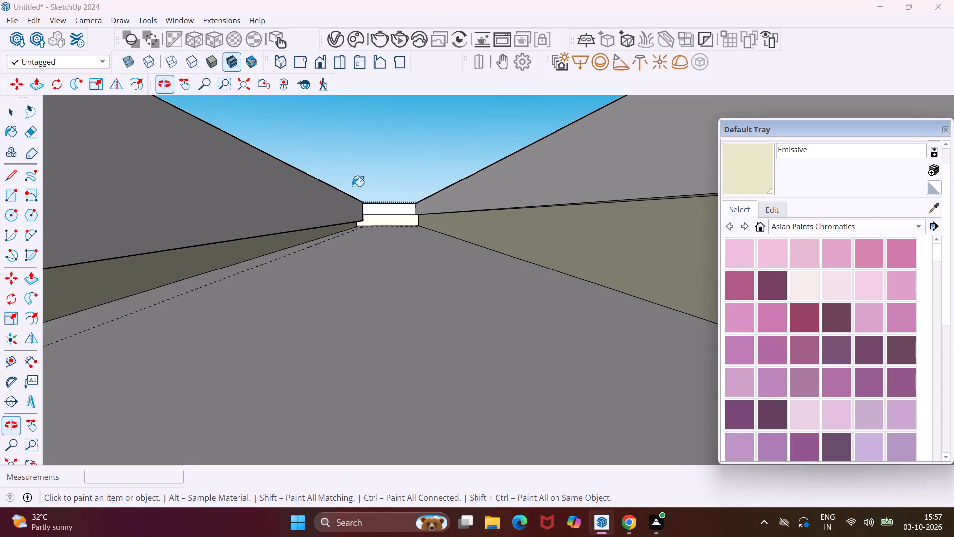
pyautogui.scroll(16, 201, 248)
pyautogui.moveTo(202, 247); pyautogui.dragTo(237, 235, button='middle')
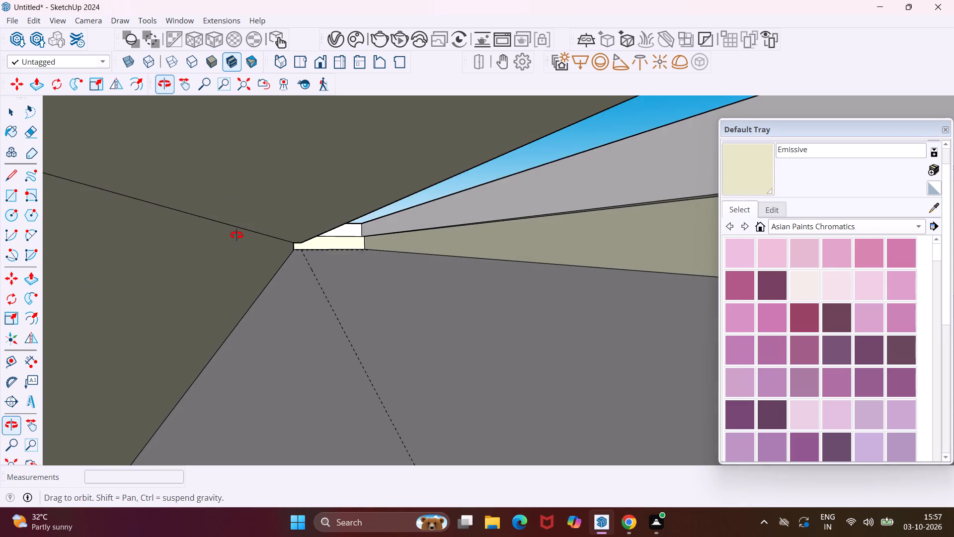
pyautogui.moveTo(237, 235); pyautogui.dragTo(206, 236, button='middle')
pyautogui.scroll(-9, 243, 233)
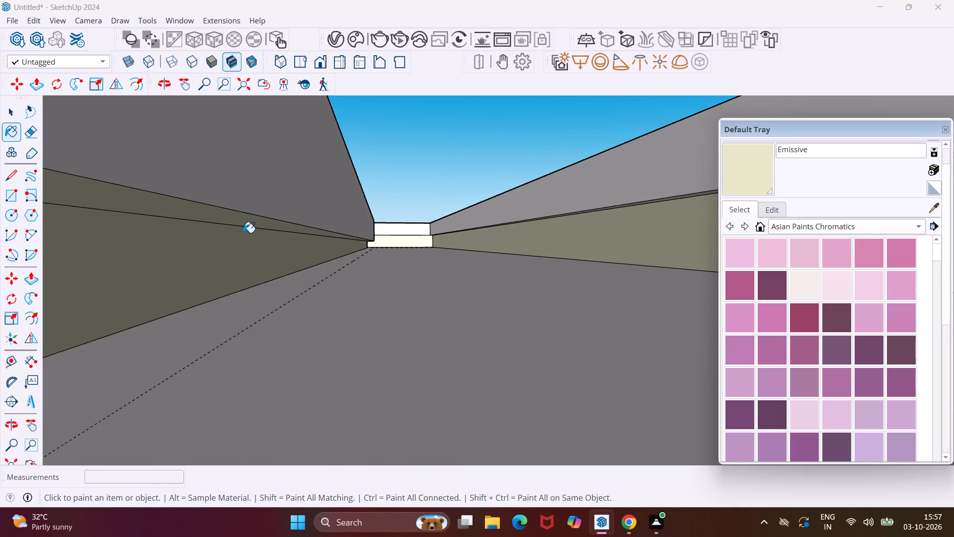
pyautogui.scroll(-20, 243, 233)
pyautogui.scroll(-20, 243, 233)
pyautogui.scroll(-5, 243, 233)
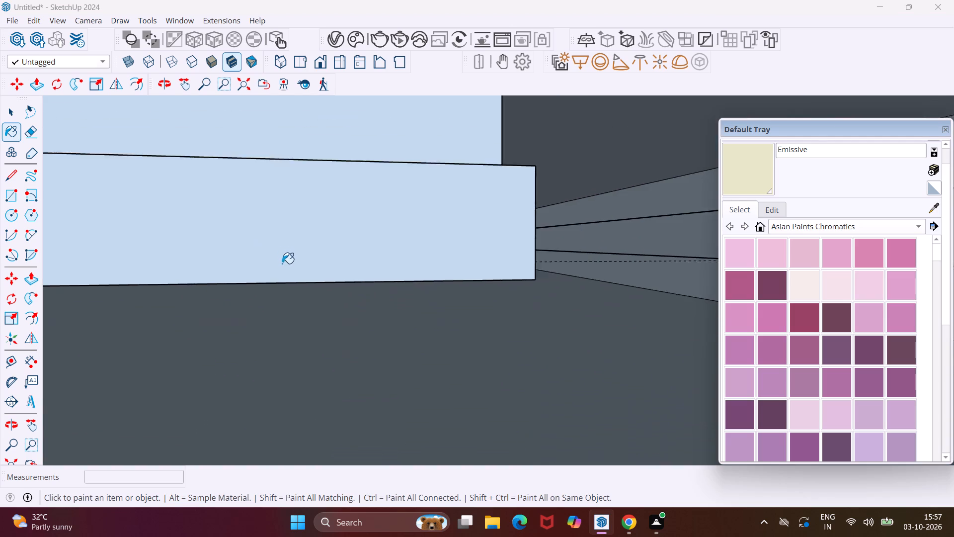
pyautogui.scroll(-20, 282, 264)
pyautogui.scroll(-20, 282, 264)
pyautogui.scroll(-5, 282, 264)
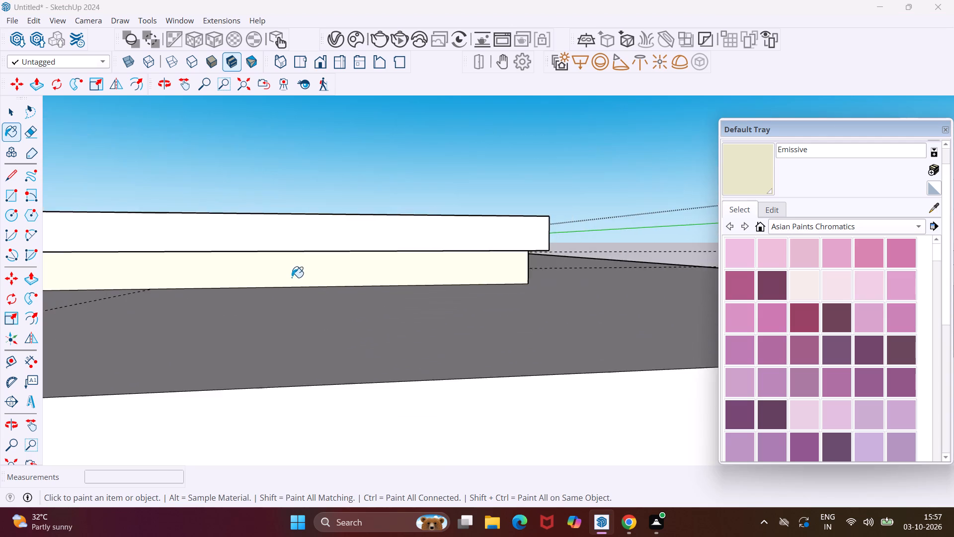
pyautogui.scroll(-20, 292, 277)
pyautogui.scroll(-2, 292, 277)
pyautogui.press('Escape')
pyautogui.press('space')
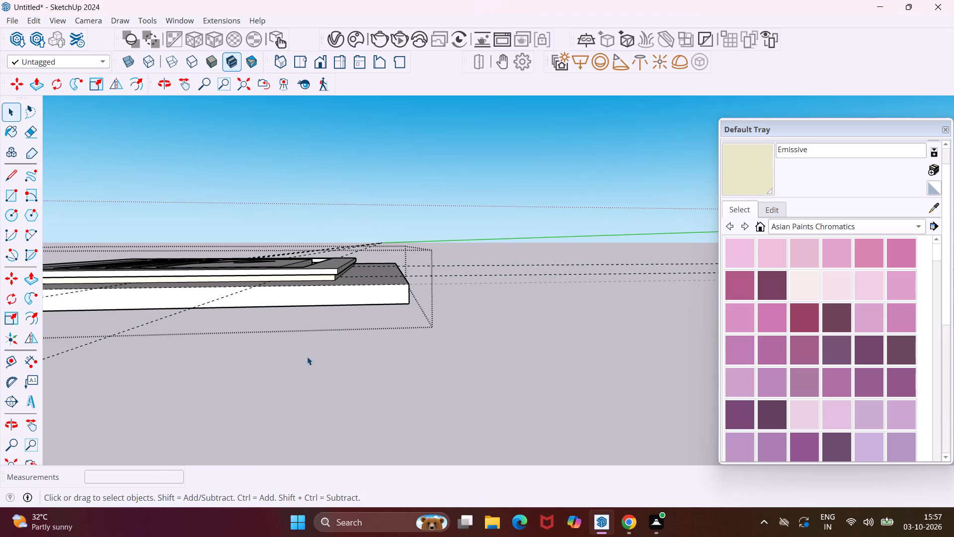
# Paint the set-back strip under the grooved panel's bar-facing side and the groove's three outer walls with the Emissive material.
pyautogui.moveTo(225, 281); pyautogui.dragTo(394, 327, button='middle')
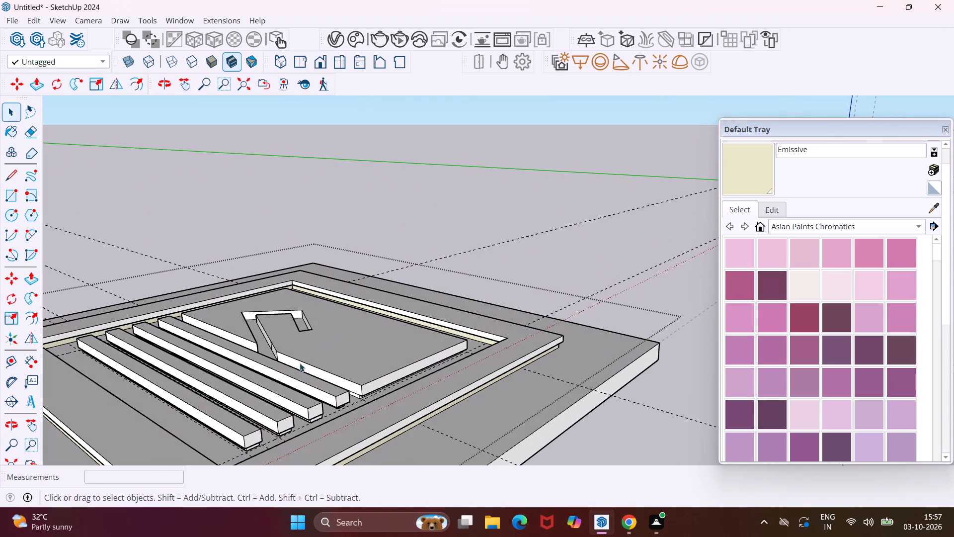
pyautogui.scroll(11, 261, 342)
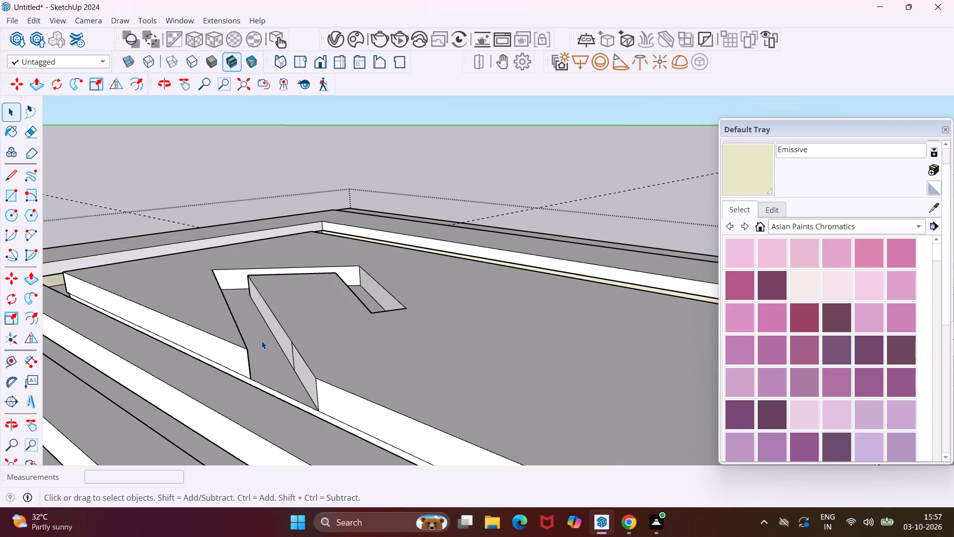
pyautogui.click(758, 171)
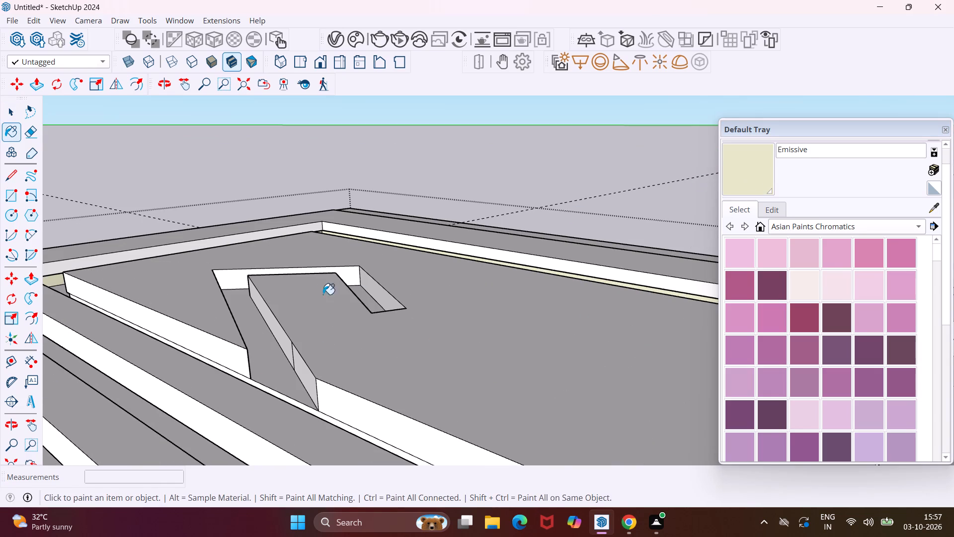
pyautogui.scroll(8, 252, 383)
pyautogui.click(252, 383)
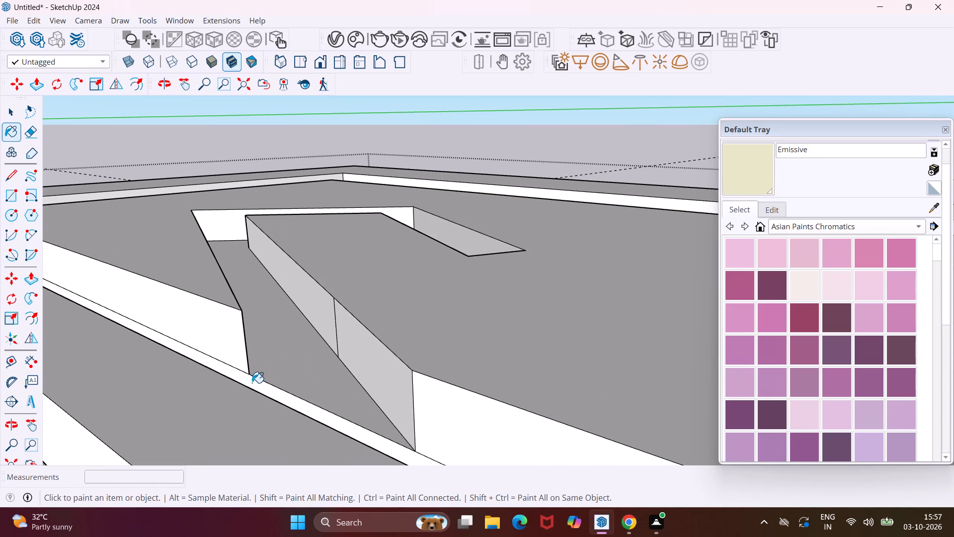
pyautogui.moveTo(270, 326); pyautogui.dragTo(205, 327, button='middle')
pyautogui.click(211, 308)
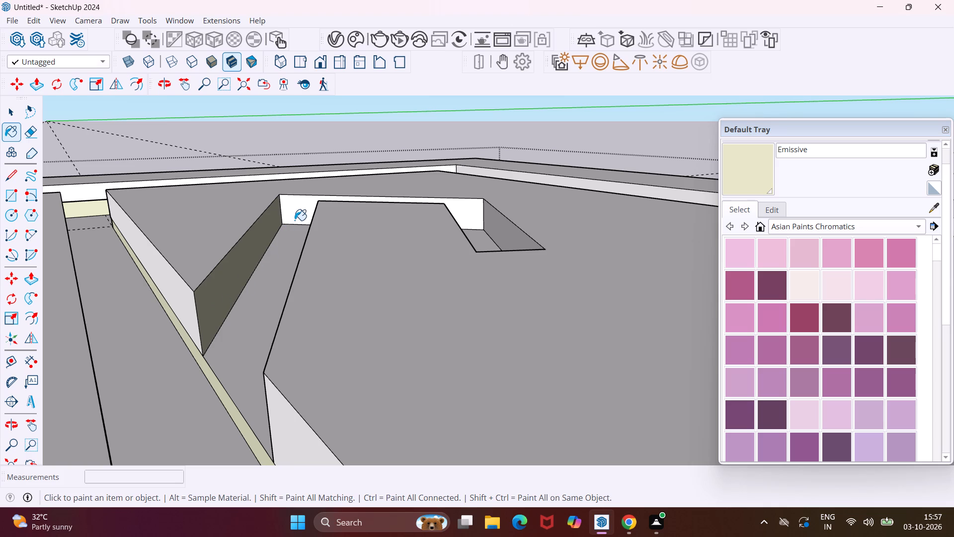
pyautogui.click(297, 215)
pyautogui.moveTo(295, 214); pyautogui.dragTo(382, 268, button='middle')
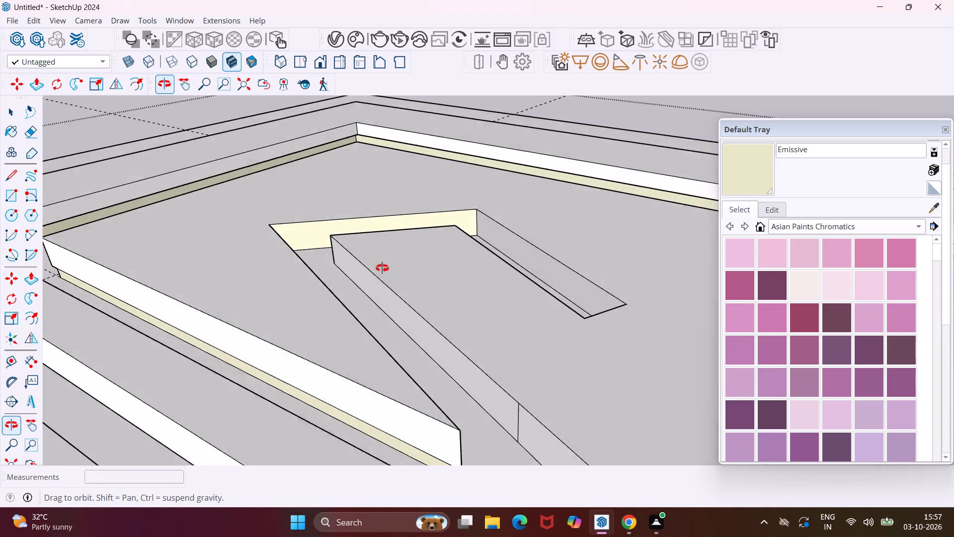
pyautogui.moveTo(382, 268); pyautogui.dragTo(380, 290, button='middle')
pyautogui.click(532, 260)
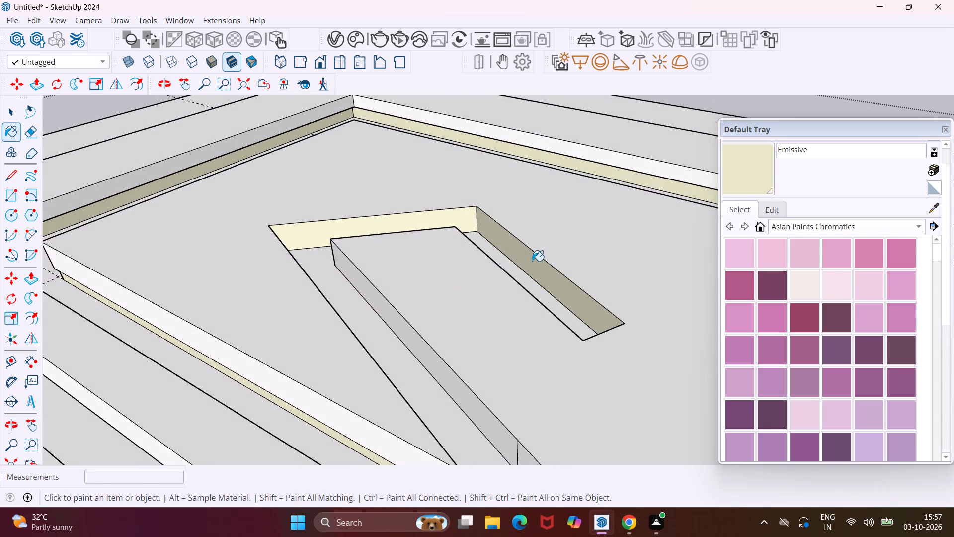
# Paint the inner walls of the panel's groove along its short leg, long leg and connecting run with the Emissive material.
pyautogui.scroll(5, 531, 262)
pyautogui.moveTo(531, 262); pyautogui.dragTo(331, 249, button='middle')
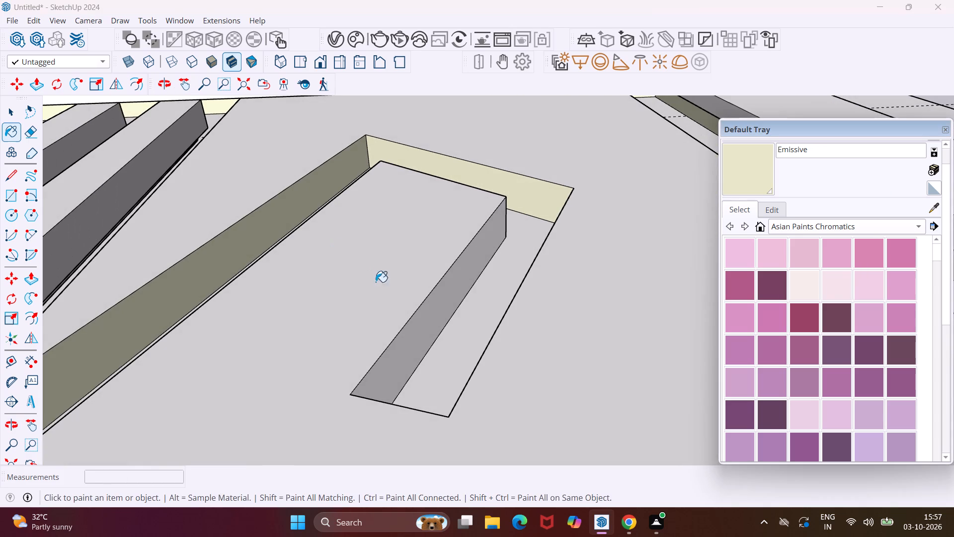
pyautogui.click(417, 331)
pyautogui.moveTo(351, 302); pyautogui.dragTo(393, 306, button='middle')
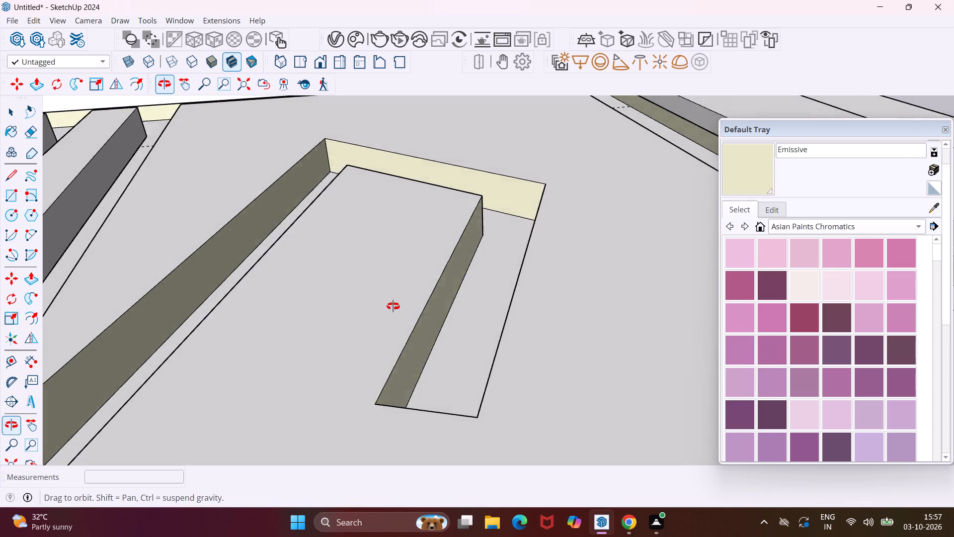
pyautogui.moveTo(393, 306); pyautogui.dragTo(626, 266, button='middle')
pyautogui.scroll(1, 608, 265)
pyautogui.scroll(-2, 175, 386)
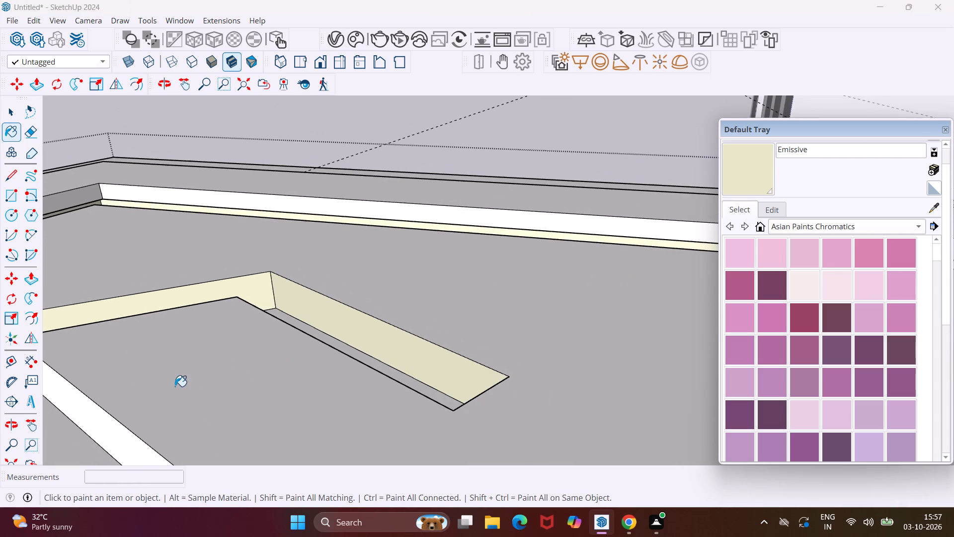
pyautogui.click(112, 432)
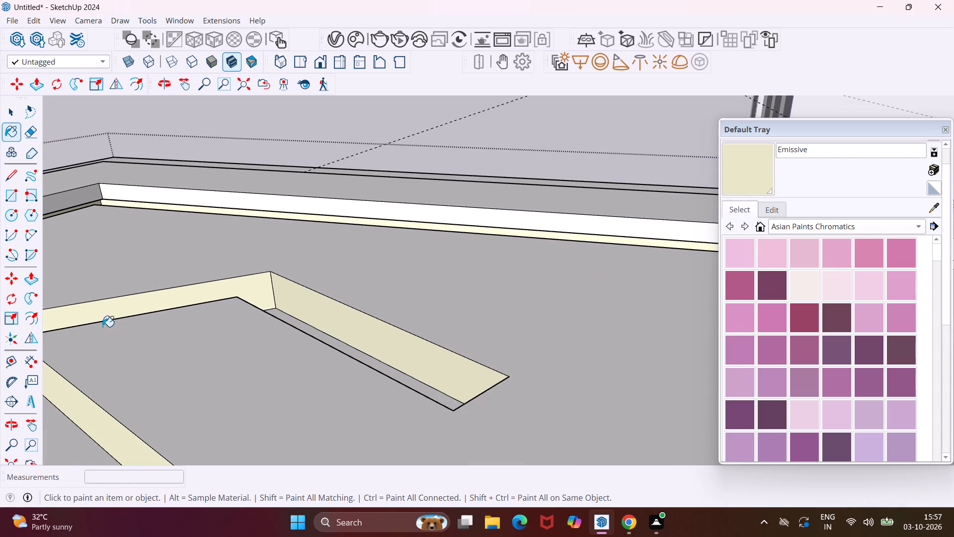
pyautogui.moveTo(102, 327); pyautogui.dragTo(475, 283, button='middle')
pyautogui.scroll(-5, 475, 283)
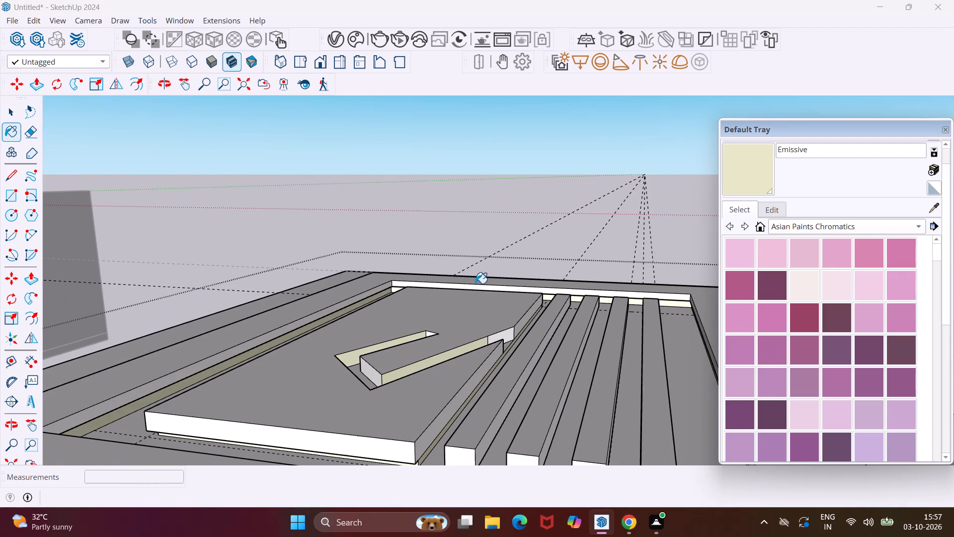
pyautogui.scroll(9, 358, 372)
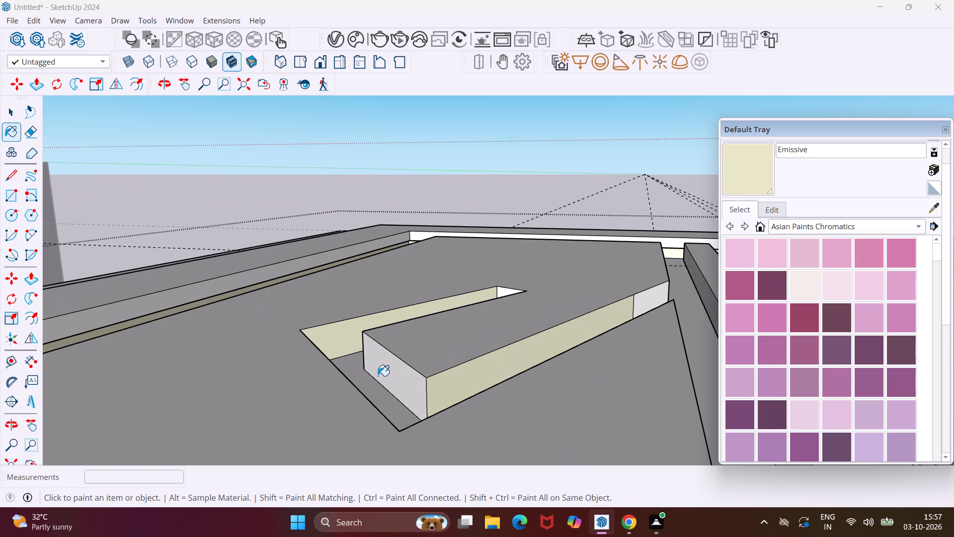
pyautogui.click(399, 377)
# Paint the closed end of the groove's short leg and the remaining wall segment at the groove's open mouth with Emissive.
pyautogui.scroll(7, 508, 294)
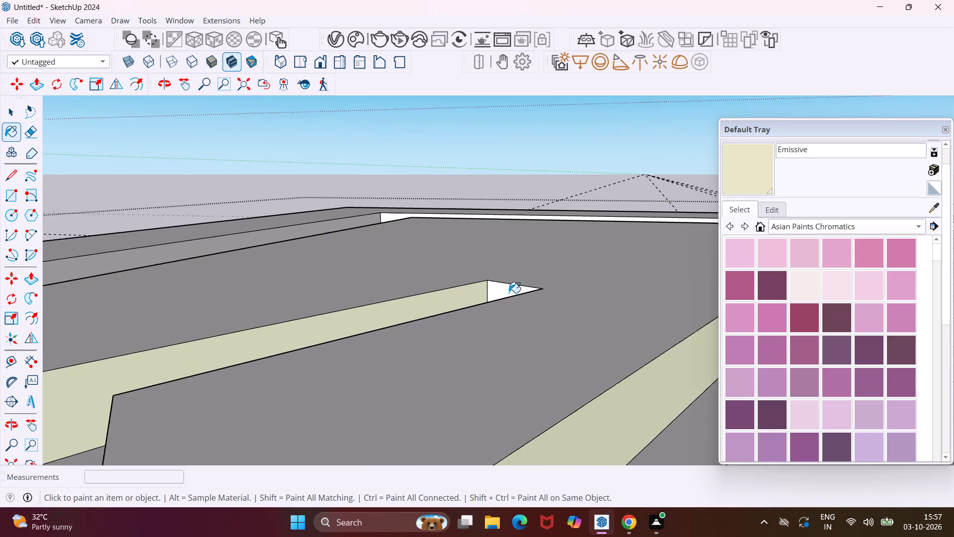
pyautogui.scroll(1, 509, 293)
pyautogui.click(509, 291)
pyautogui.scroll(-9, 341, 309)
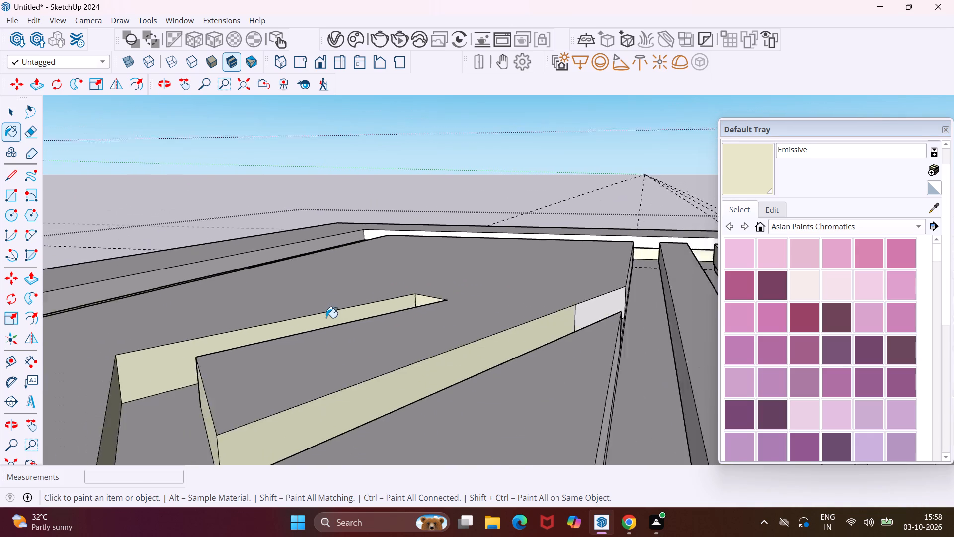
pyautogui.scroll(-2, 326, 318)
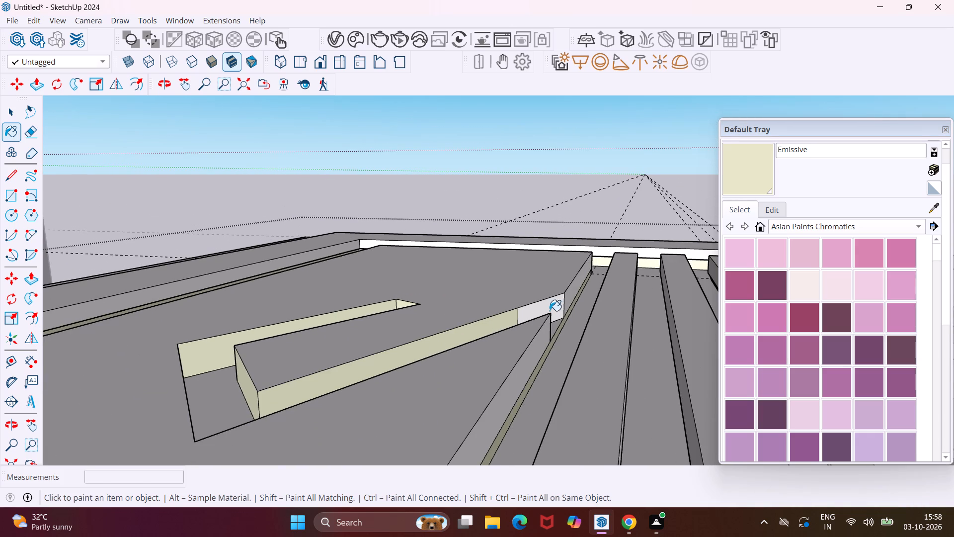
pyautogui.click(553, 306)
pyautogui.moveTo(505, 315); pyautogui.dragTo(583, 328, button='middle')
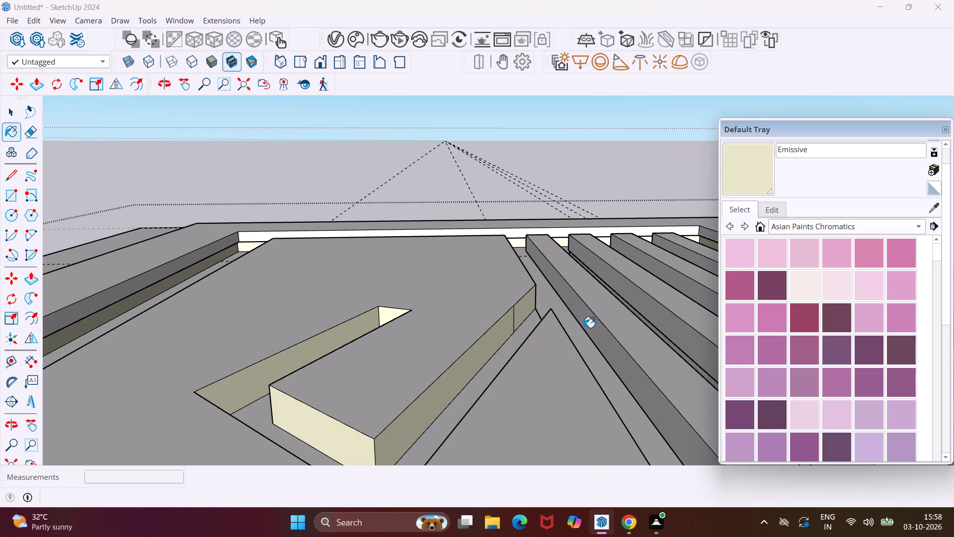
# Open the group of four parallel bars beside the grooved panel for editing.
pyautogui.press('Escape')
pyautogui.press('space')
pyautogui.click(602, 332)
pyautogui.moveTo(605, 330); pyautogui.dragTo(596, 323, button='middle')
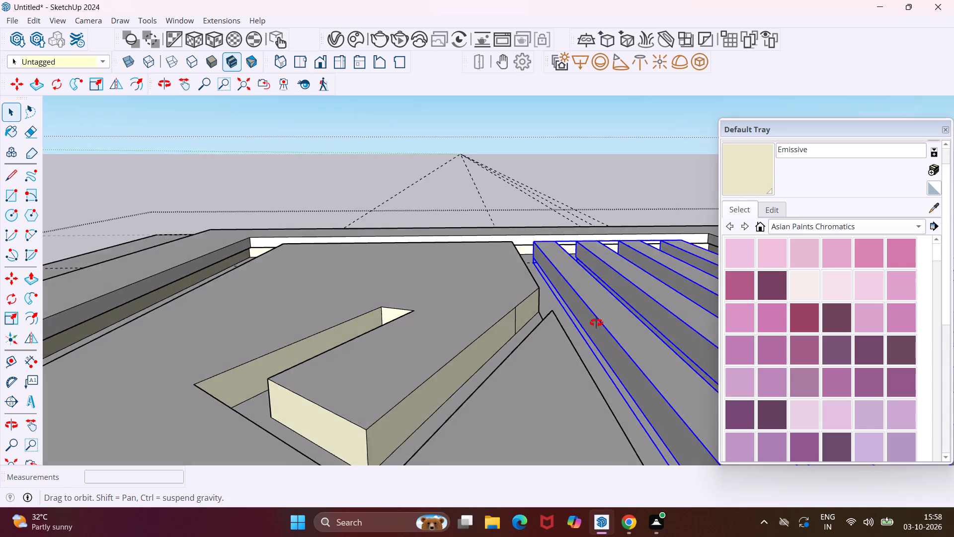
pyautogui.moveTo(596, 323); pyautogui.dragTo(519, 258, button='middle')
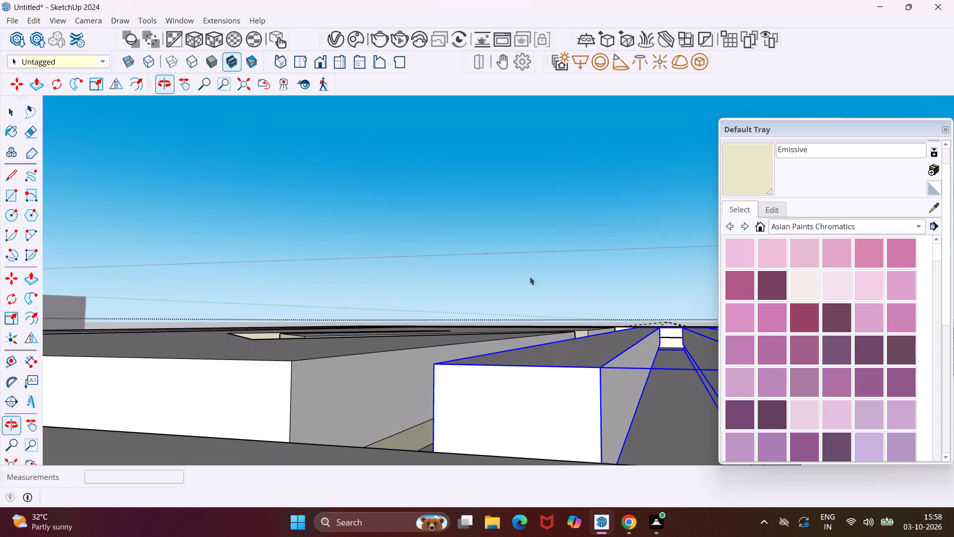
pyautogui.scroll(4, 617, 412)
pyautogui.moveTo(616, 410); pyautogui.dragTo(545, 402, button='middle')
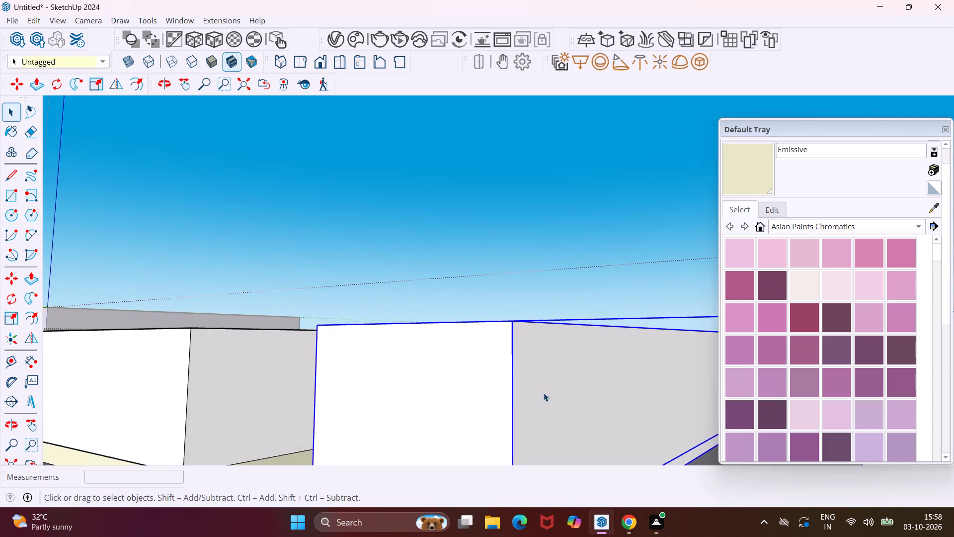
pyautogui.scroll(-10, 544, 392)
pyautogui.scroll(-17, 532, 392)
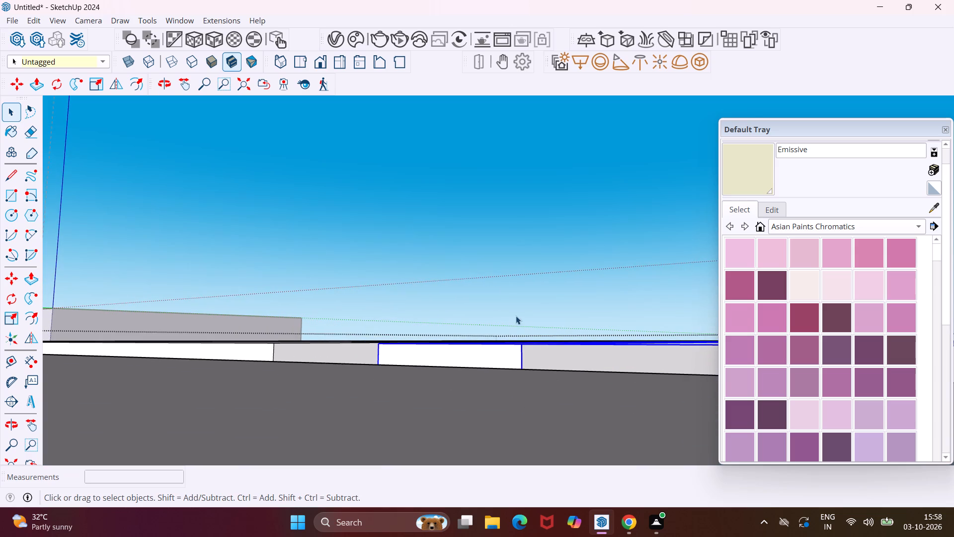
pyautogui.moveTo(516, 314); pyautogui.dragTo(487, 366, button='middle')
pyautogui.scroll(-11, 478, 363)
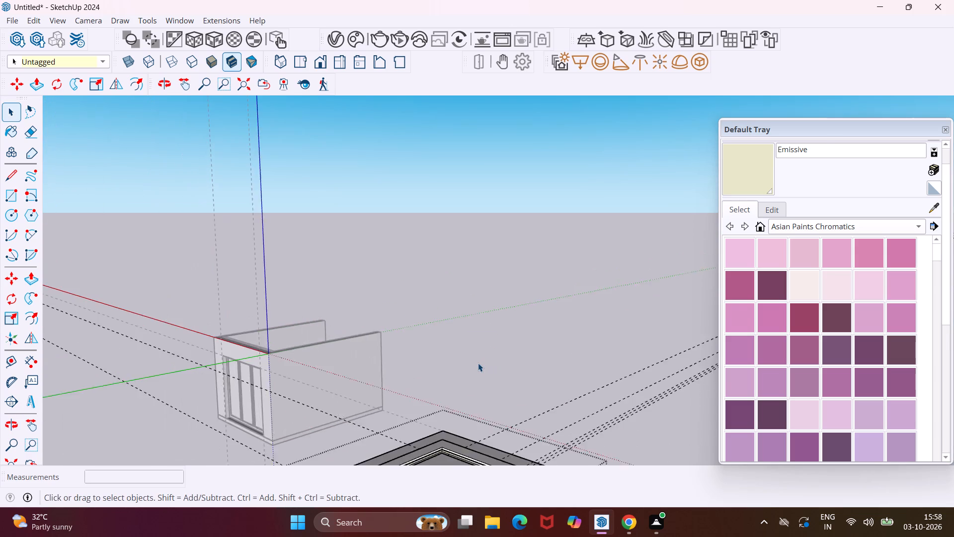
pyautogui.scroll(-10, 477, 363)
pyautogui.scroll(18, 445, 431)
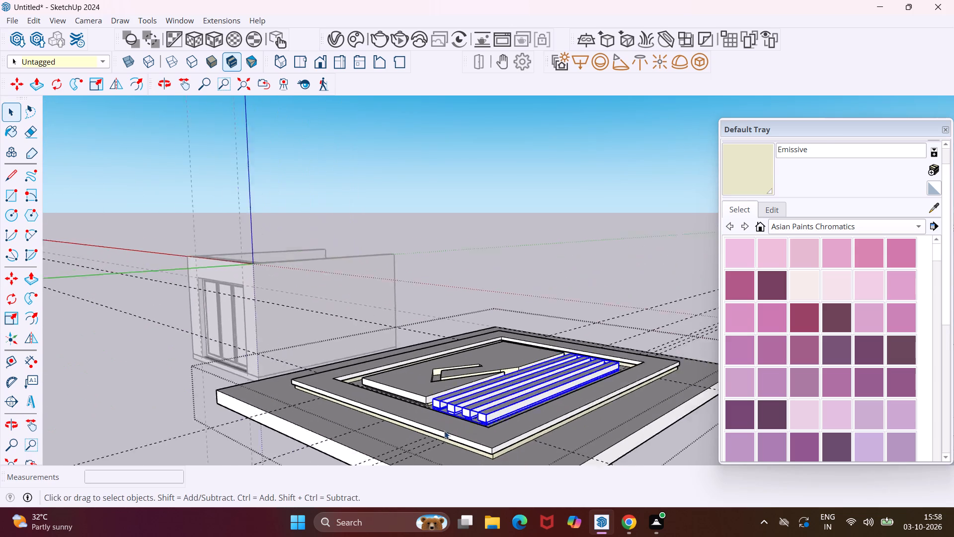
pyautogui.scroll(1, 444, 431)
pyautogui.moveTo(444, 431); pyautogui.dragTo(562, 466, button='middle')
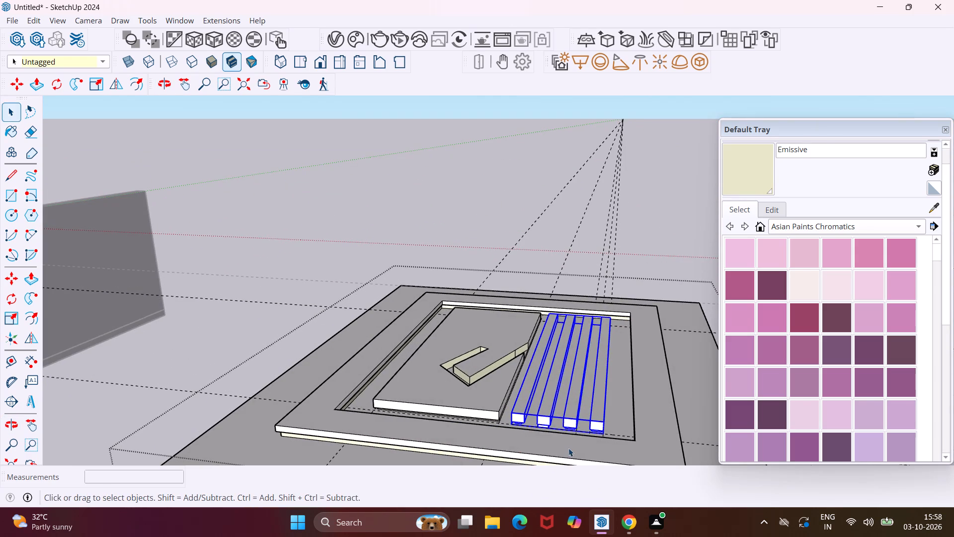
pyautogui.scroll(14, 568, 448)
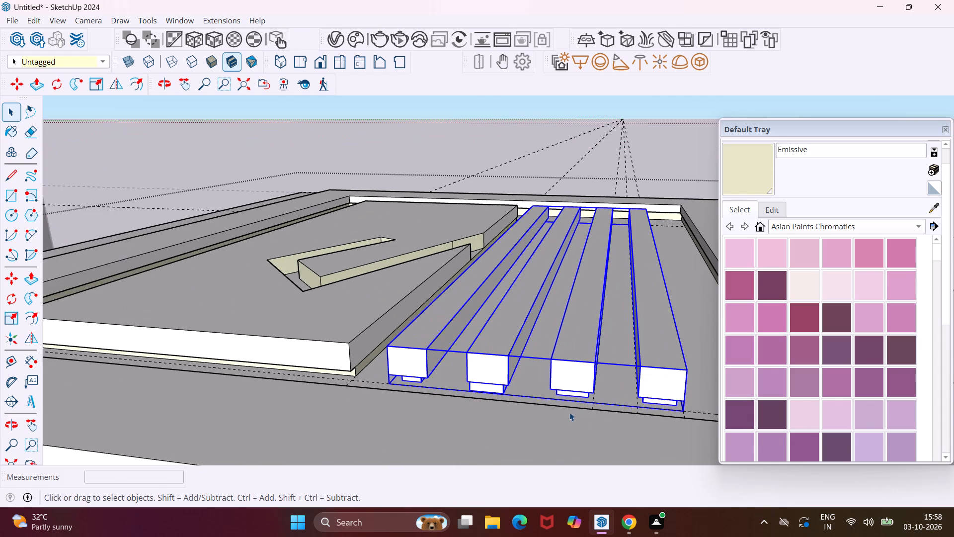
pyautogui.scroll(4, 562, 404)
pyautogui.doubleClick(430, 379)
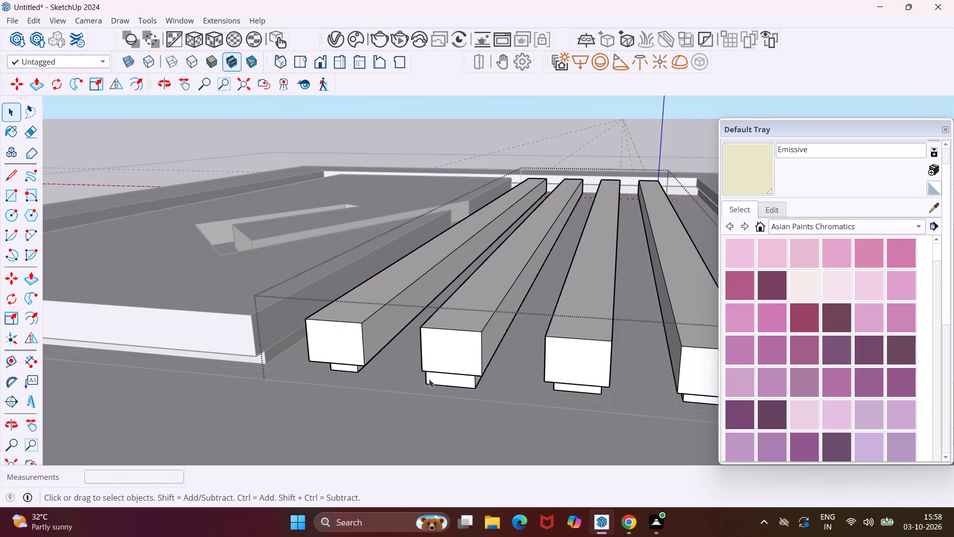
# Paint the end and side faces of the set-back strips beneath the two bars nearest the panel with the Emissive material.
pyautogui.scroll(4, 471, 366)
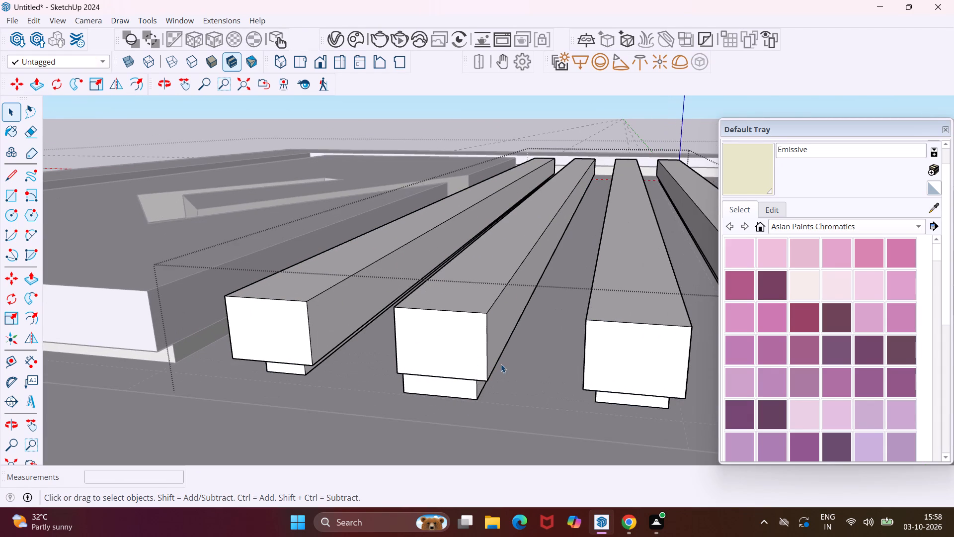
pyautogui.click(737, 179)
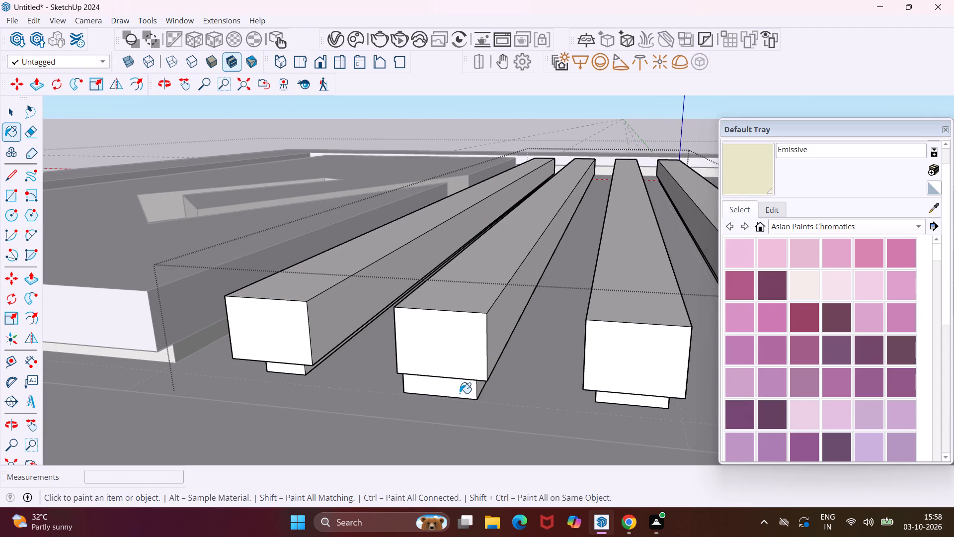
pyautogui.scroll(4, 458, 393)
pyautogui.click(457, 389)
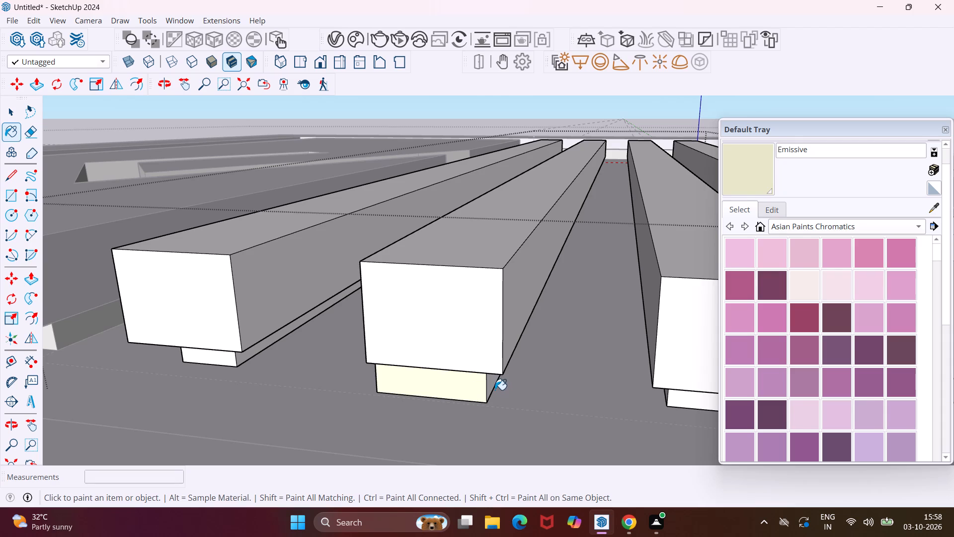
pyautogui.click(490, 386)
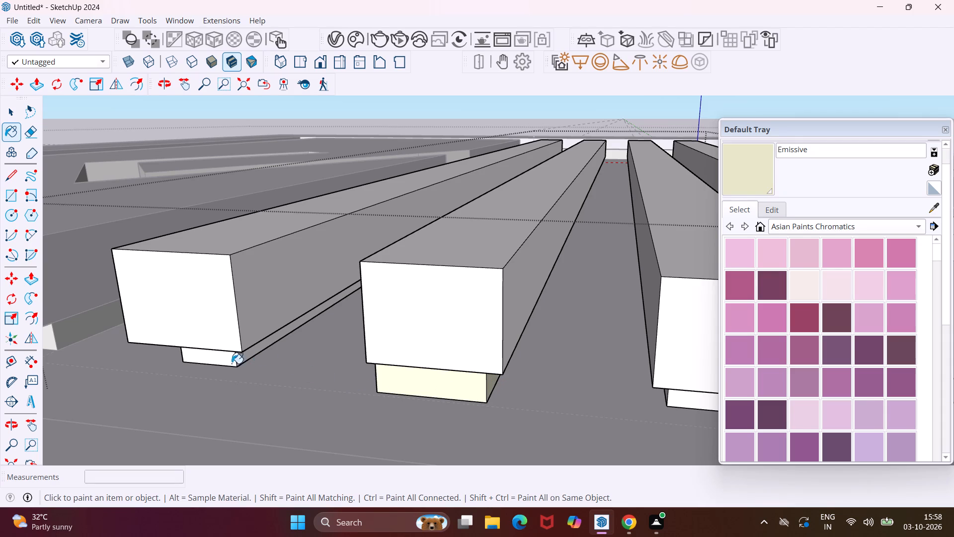
pyautogui.click(219, 361)
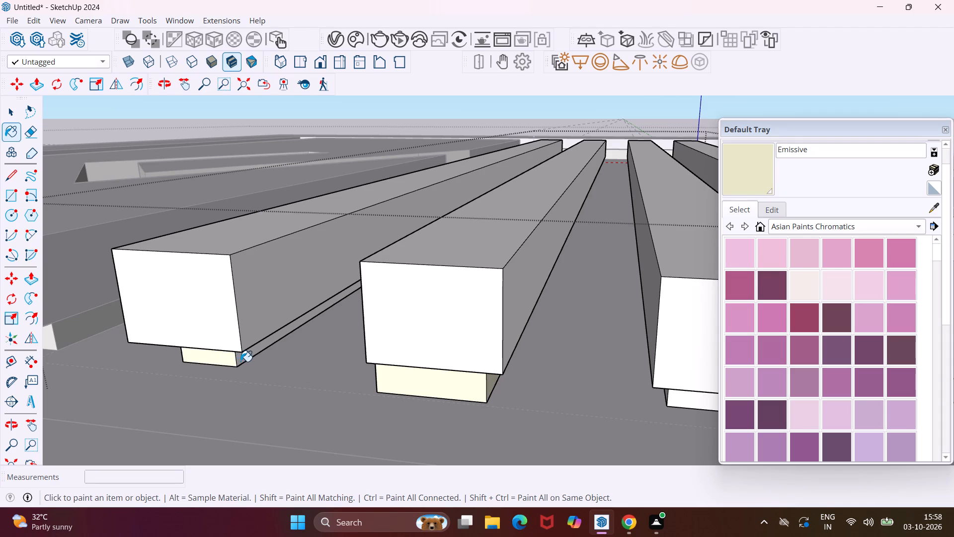
pyautogui.click(241, 361)
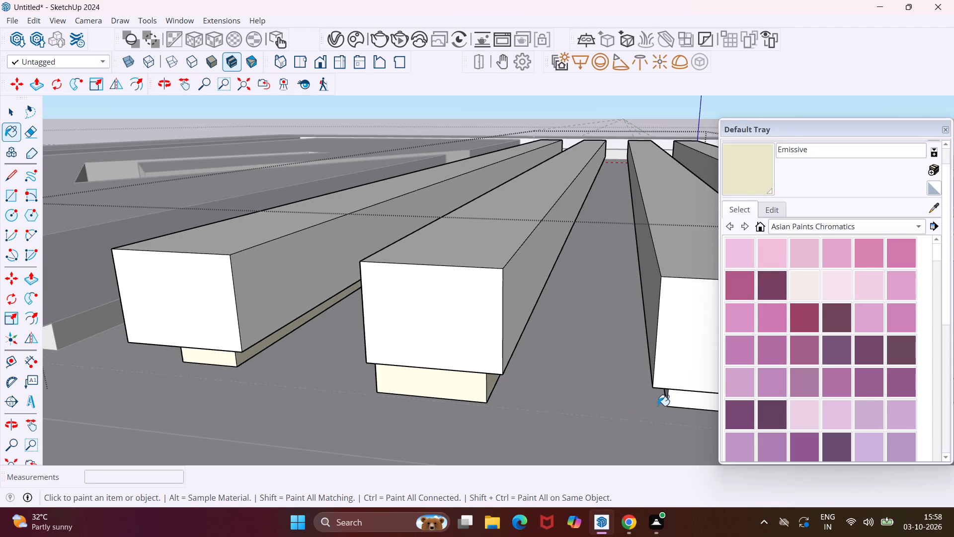
# Paint the end face and one side face of the strip beneath the third bar from the panel with Emissive.
pyautogui.click(674, 402)
pyautogui.scroll(10, 661, 400)
pyautogui.click(673, 389)
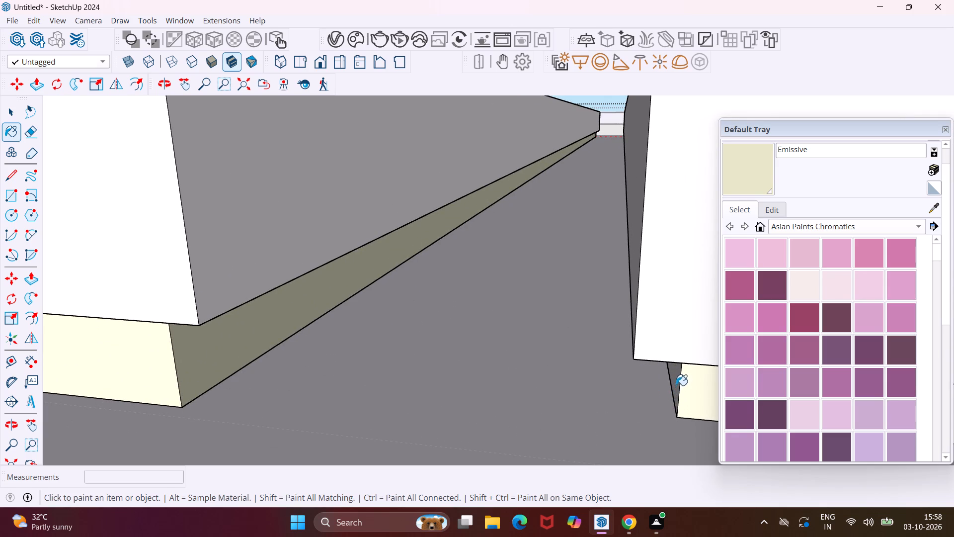
pyautogui.scroll(10, 677, 384)
pyautogui.click(682, 374)
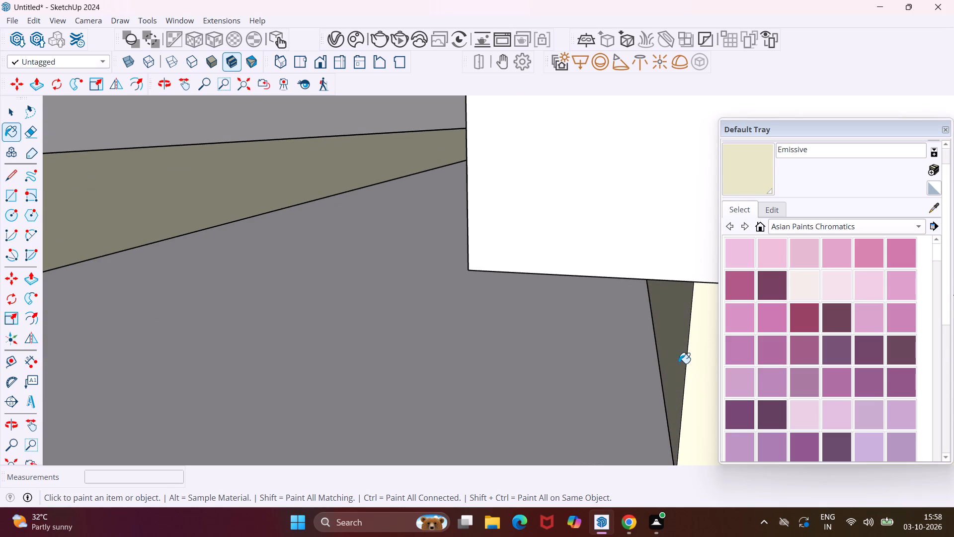
# Paint the third bar's overhanging underside with Emissive, along the side facing the second bar and at its front end.
pyautogui.moveTo(687, 353); pyautogui.dragTo(721, 308, button='middle')
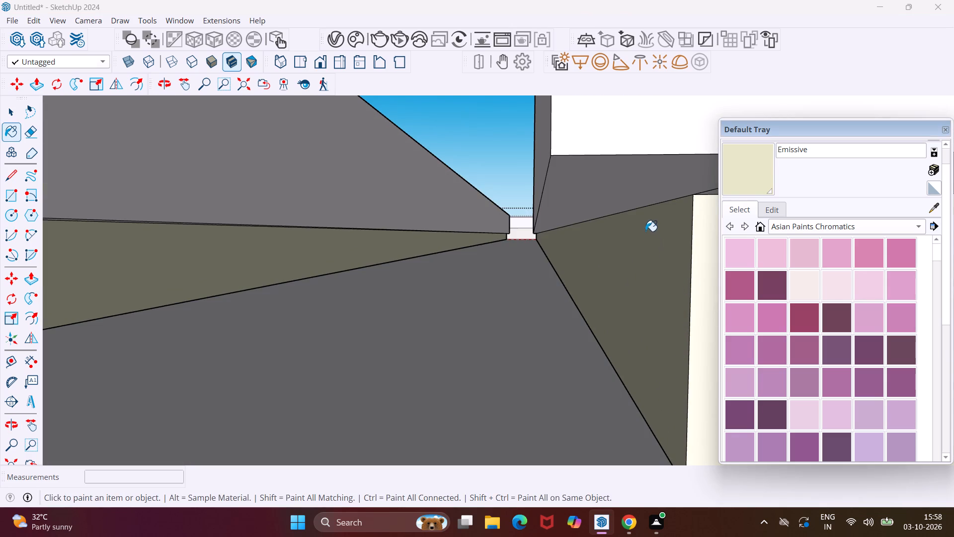
pyautogui.click(643, 201)
pyautogui.scroll(-6, 626, 206)
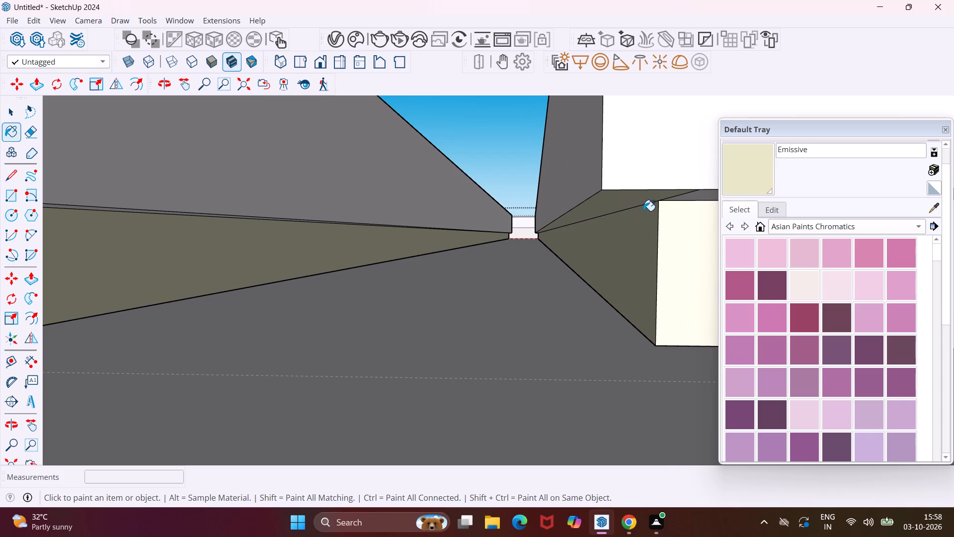
pyautogui.scroll(6, 687, 195)
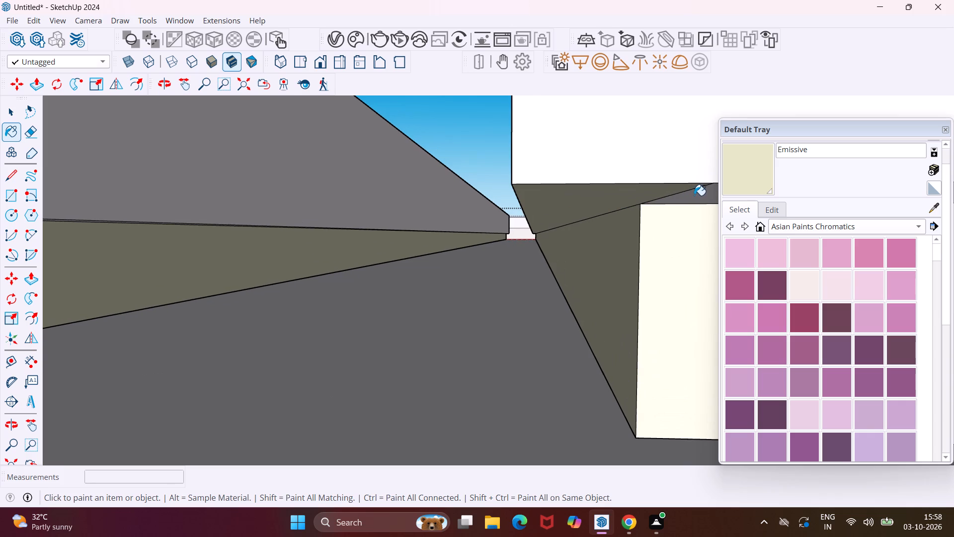
pyautogui.click(699, 195)
pyautogui.scroll(-6, 593, 216)
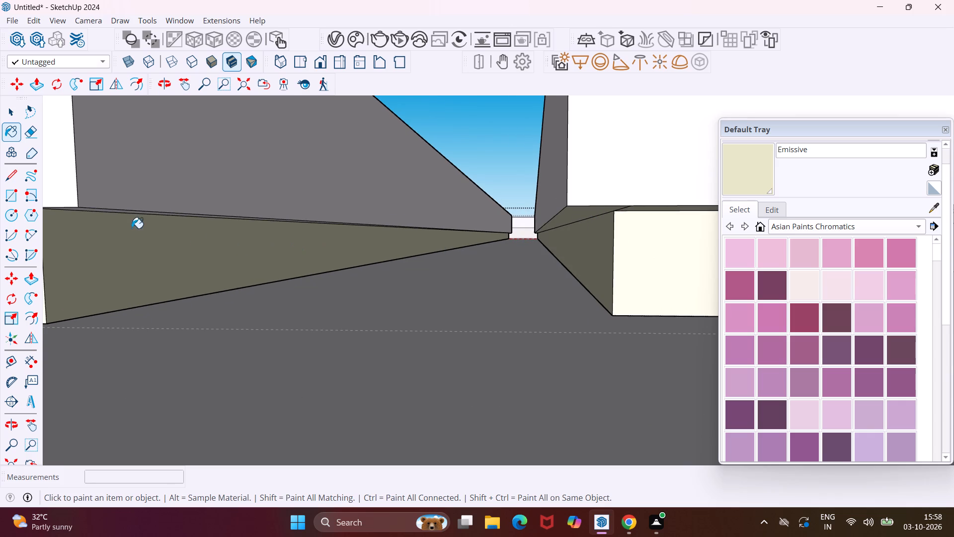
# Paint the second bar's overhanging underside with Emissive, along the side facing the third bar and at its front end.
pyautogui.moveTo(114, 218); pyautogui.dragTo(285, 196, button='middle')
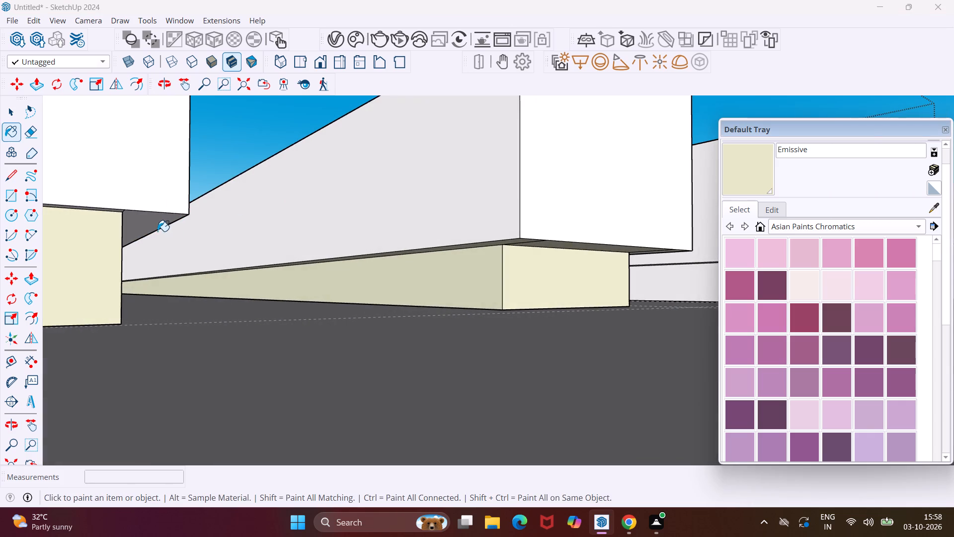
pyautogui.scroll(4, 155, 230)
pyautogui.click(157, 216)
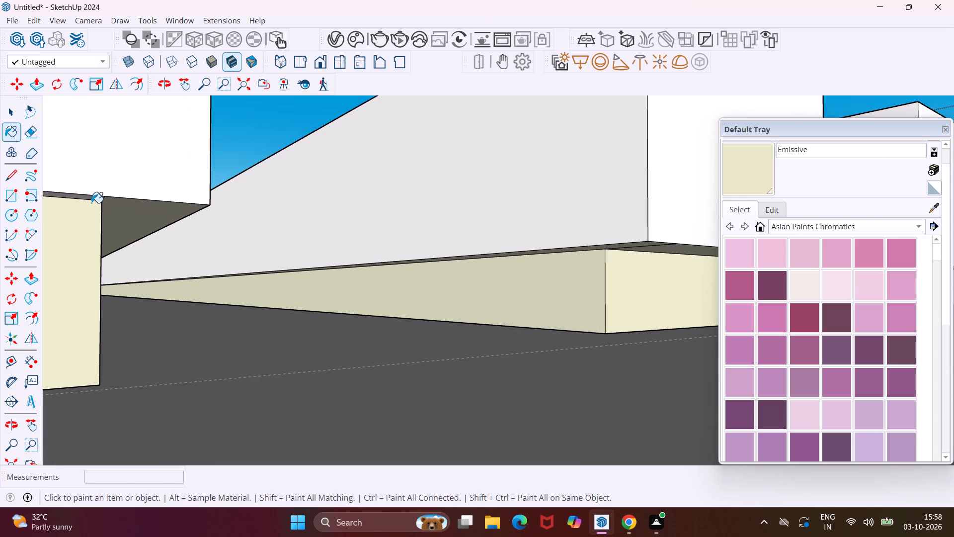
pyautogui.click(91, 202)
pyautogui.moveTo(91, 201); pyautogui.dragTo(135, 182, button='middle')
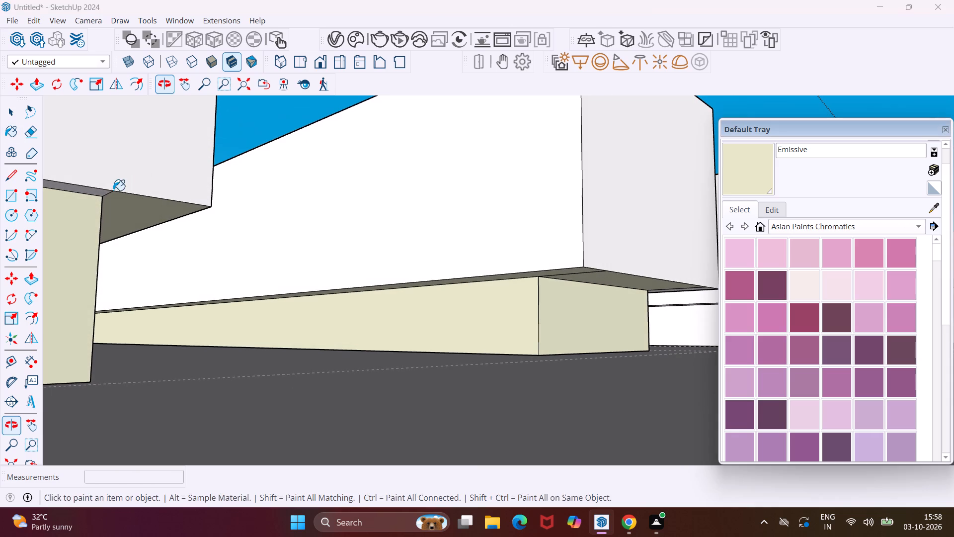
pyautogui.click(92, 194)
pyautogui.scroll(10, 92, 194)
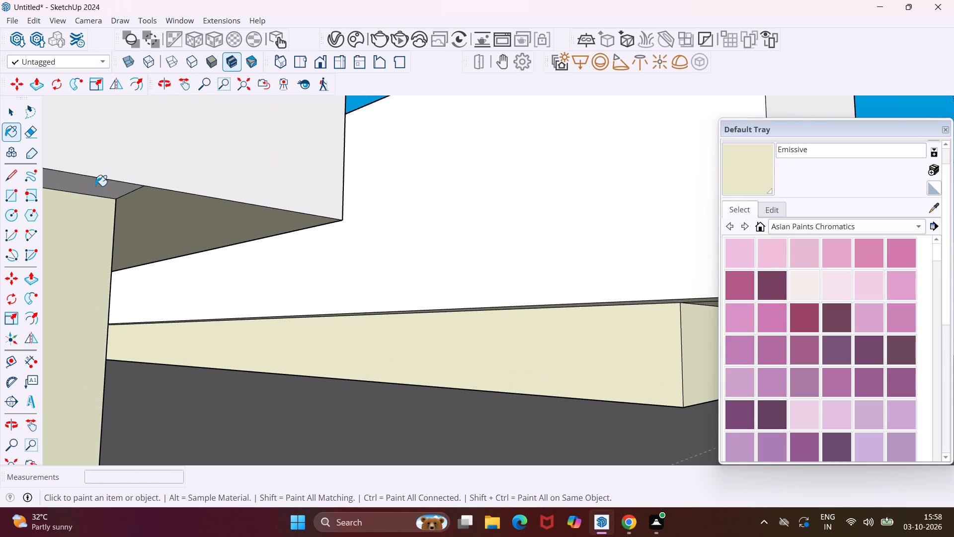
pyautogui.click(96, 183)
# Paint the side and end faces of the strip beneath the fourth bar with the Emissive material.
pyautogui.scroll(-14, 76, 193)
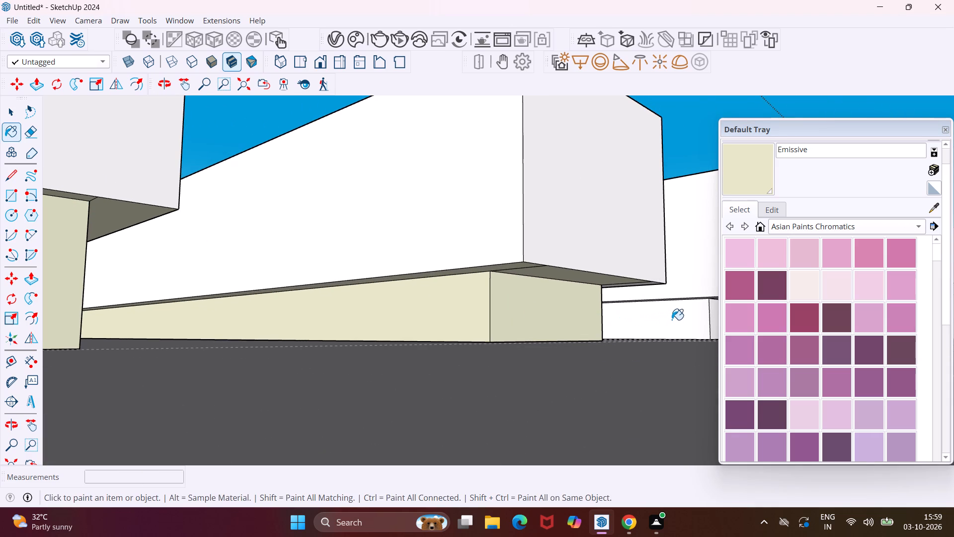
pyautogui.click(673, 318)
pyautogui.click(715, 317)
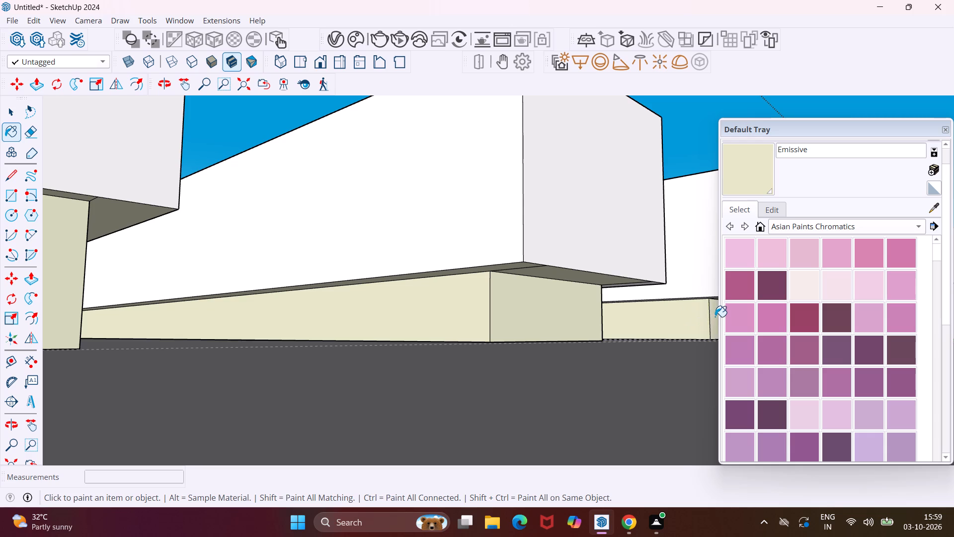
# Paint the panel-facing side of the strip beneath the bar nearest the panel, and the overhang underside above it, with Emissive.
pyautogui.scroll(-11, 521, 288)
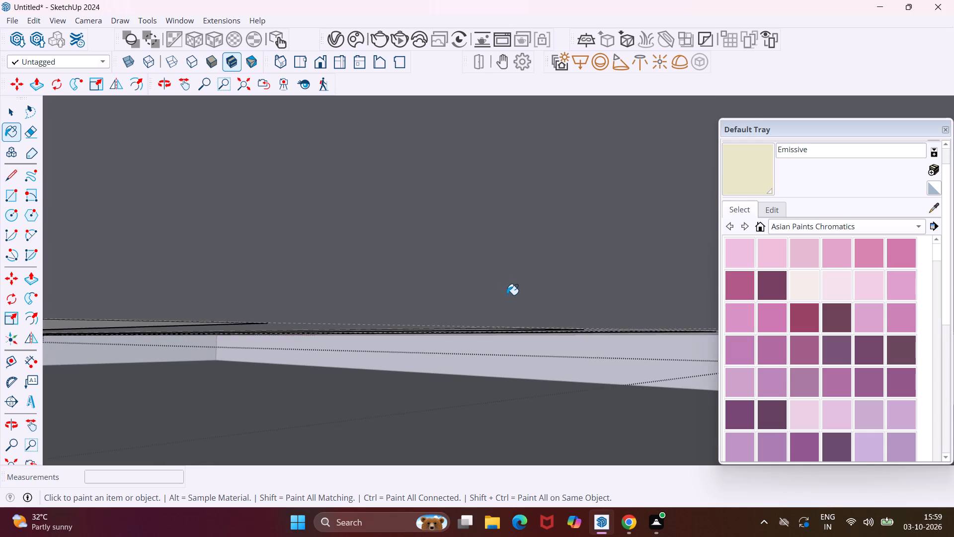
pyautogui.scroll(-20, 504, 292)
pyautogui.scroll(-20, 504, 292)
pyautogui.scroll(-4, 504, 292)
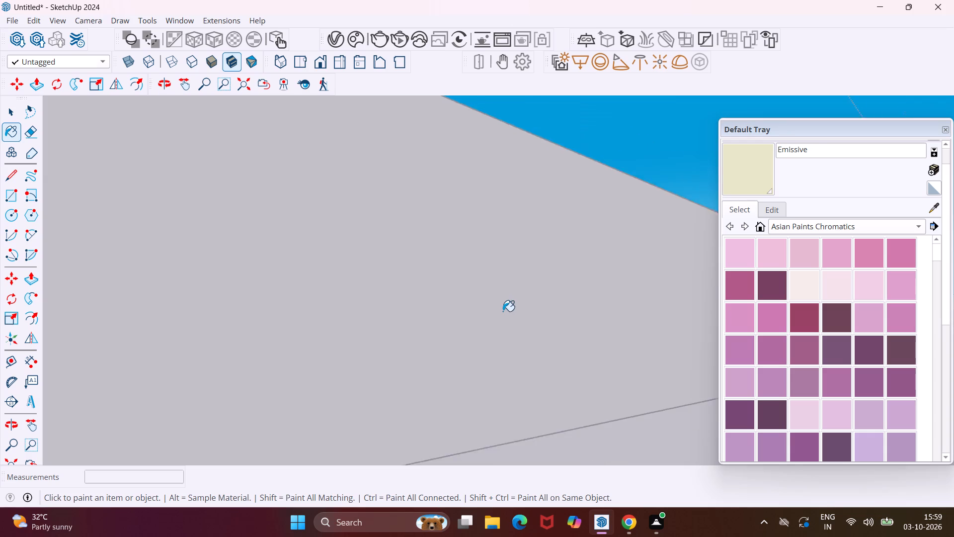
pyautogui.scroll(1, 503, 311)
pyautogui.scroll(-20, 503, 312)
pyautogui.scroll(-1, 503, 312)
pyautogui.moveTo(369, 243); pyautogui.dragTo(406, 299, button='middle')
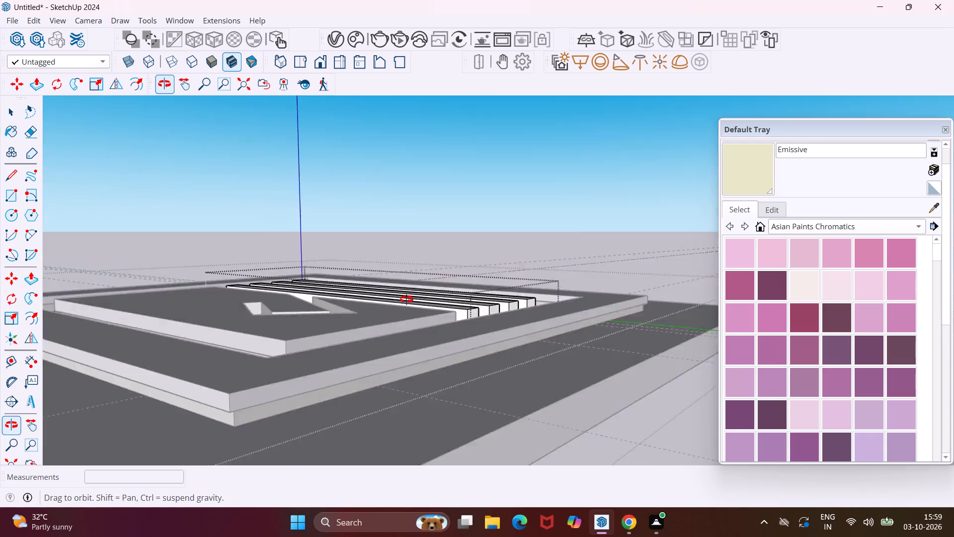
pyautogui.moveTo(406, 299); pyautogui.dragTo(529, 326, button='middle')
pyautogui.scroll(10, 521, 325)
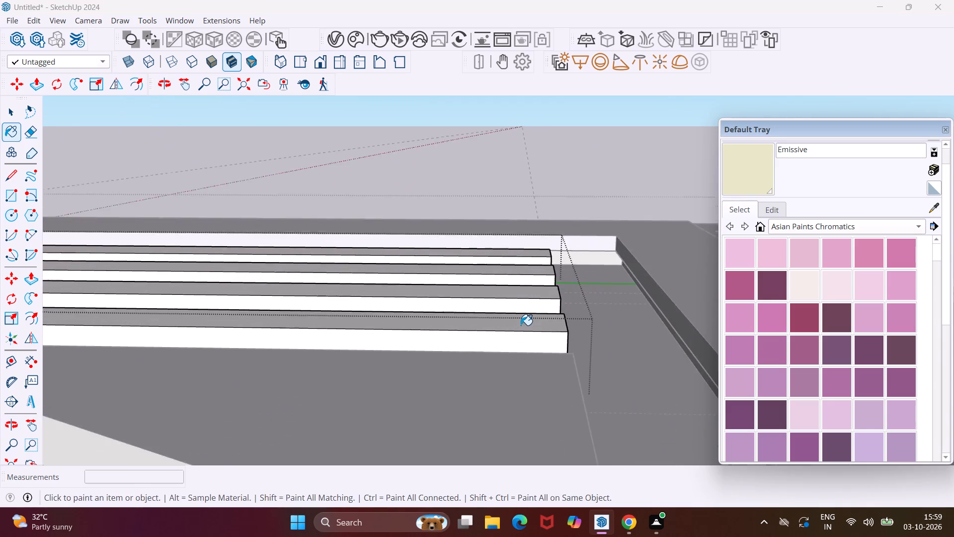
pyautogui.scroll(14, 521, 325)
pyautogui.moveTo(481, 433); pyautogui.dragTo(406, 398, button='middle')
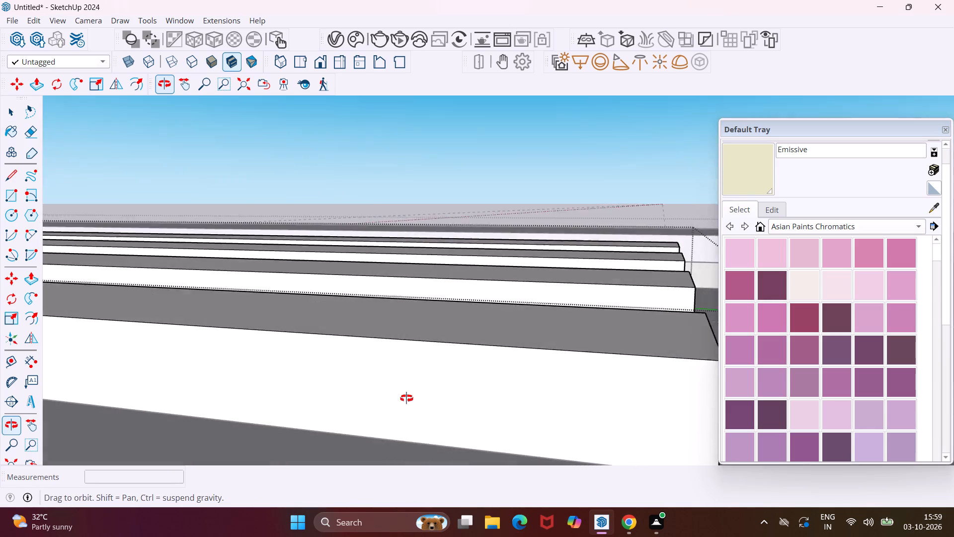
pyautogui.moveTo(406, 398); pyautogui.dragTo(266, 344, button='middle')
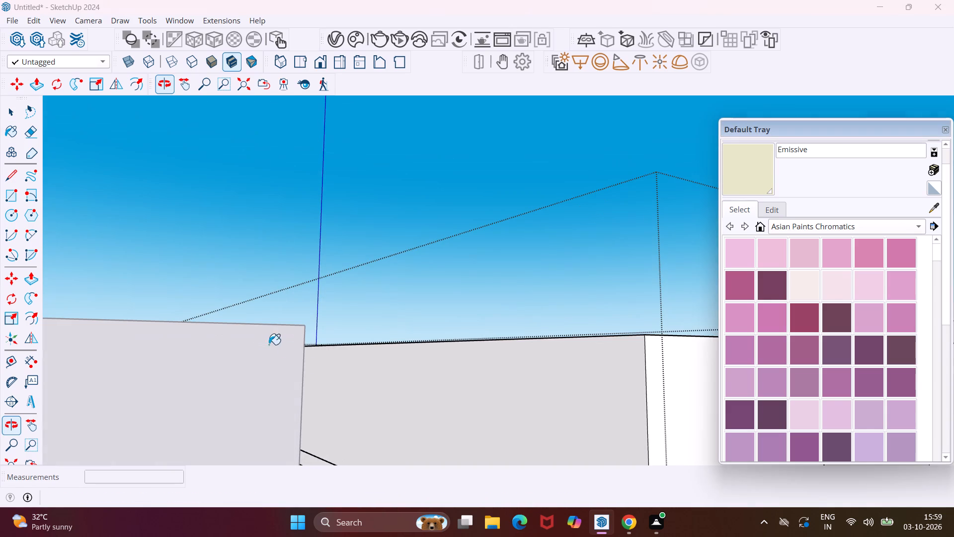
pyautogui.scroll(3, 418, 442)
pyautogui.scroll(6, 249, 452)
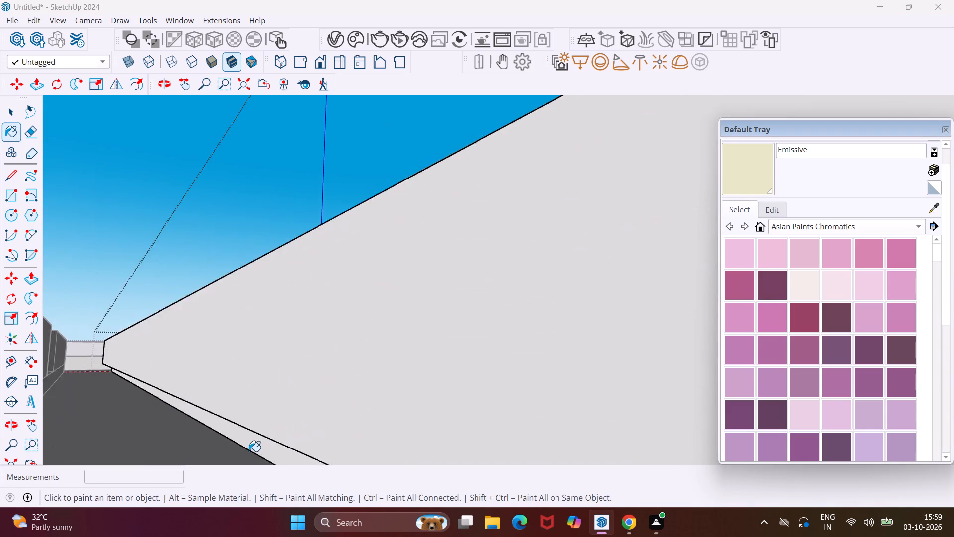
pyautogui.scroll(2, 249, 451)
pyautogui.moveTo(258, 447); pyautogui.dragTo(283, 423, button='middle')
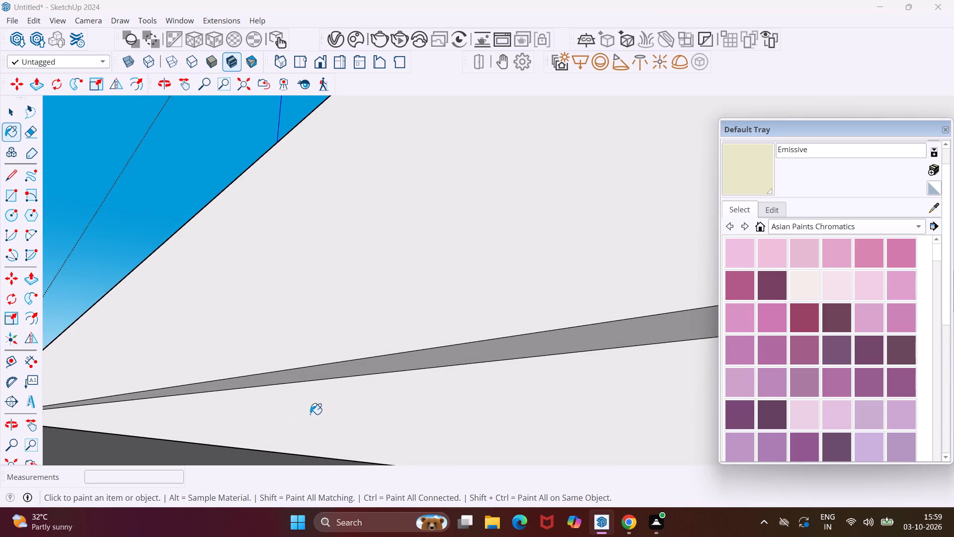
pyautogui.click(312, 413)
pyautogui.click(365, 371)
# Paint the nearest bar's remaining overhang underside with Emissive, along the side facing the second bar and at its front end.
pyautogui.moveTo(366, 370); pyautogui.dragTo(347, 389, button='middle')
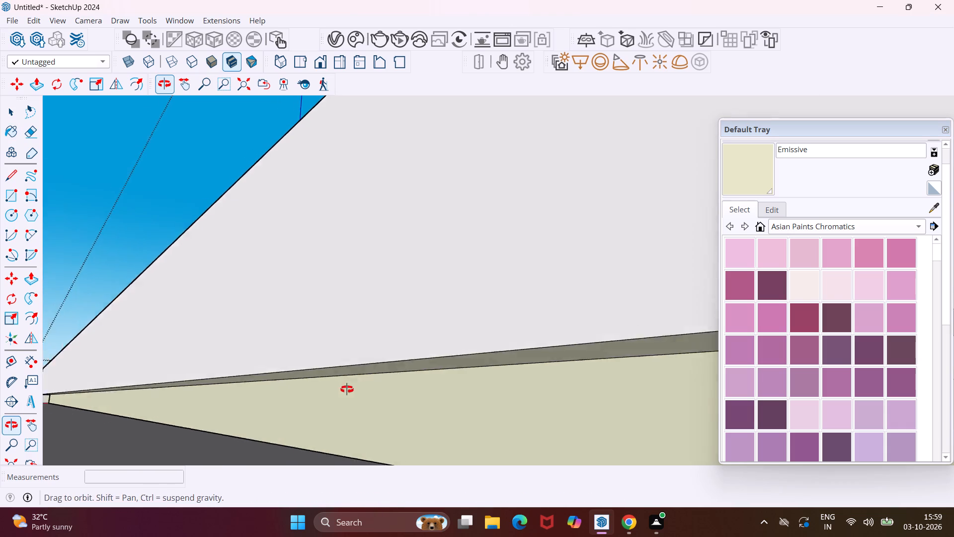
pyautogui.moveTo(347, 389); pyautogui.dragTo(329, 423, button='middle')
pyautogui.scroll(1, 329, 423)
pyautogui.scroll(-12, 296, 395)
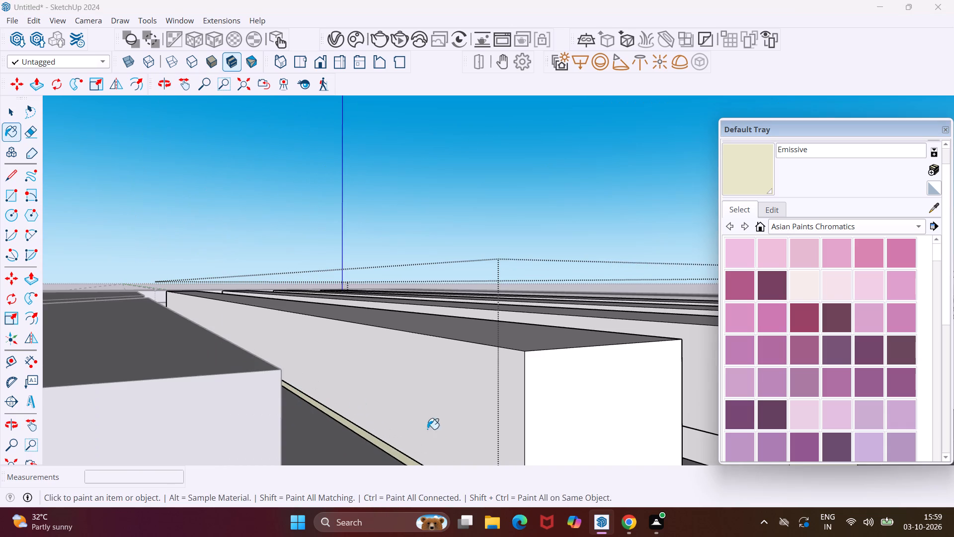
pyautogui.moveTo(446, 432); pyautogui.dragTo(355, 415, button='middle')
pyautogui.scroll(-7, 357, 397)
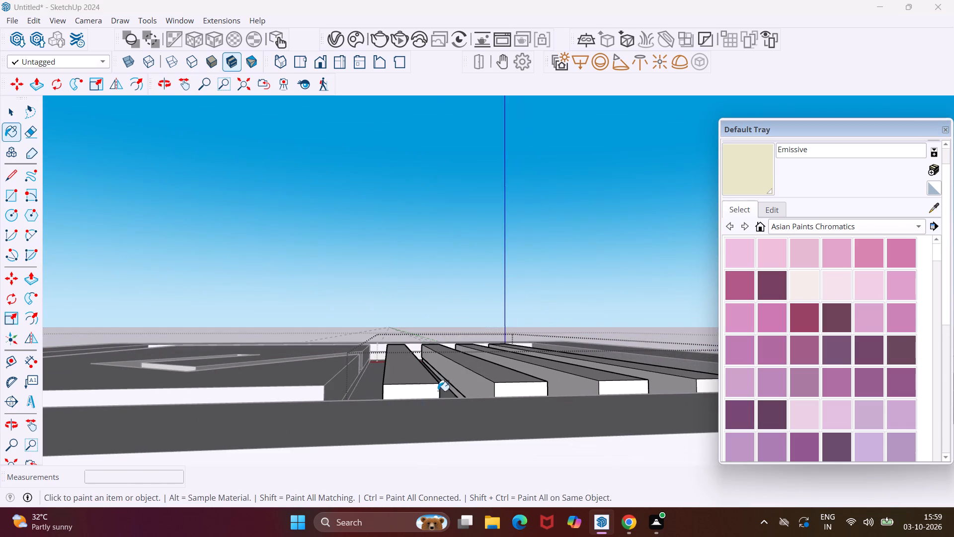
pyautogui.moveTo(439, 389); pyautogui.dragTo(348, 463, button='middle')
pyautogui.scroll(4, 468, 418)
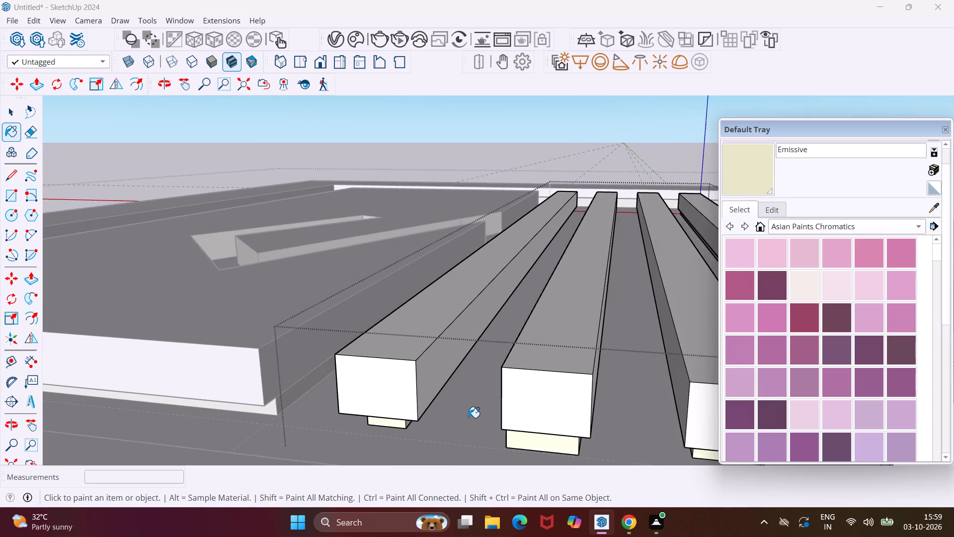
pyautogui.scroll(11, 468, 418)
pyautogui.moveTo(392, 414); pyautogui.dragTo(421, 328, button='middle')
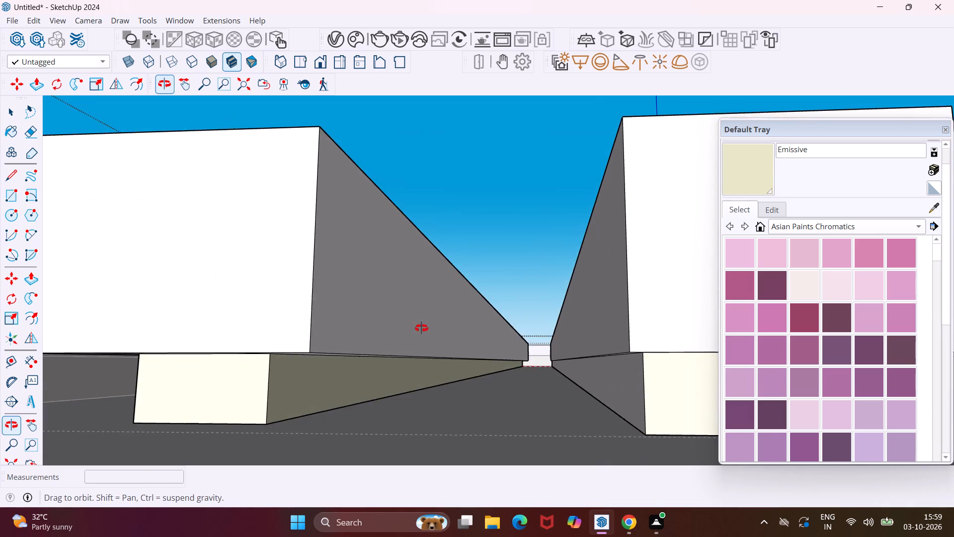
pyautogui.moveTo(421, 328); pyautogui.dragTo(418, 323, button='middle')
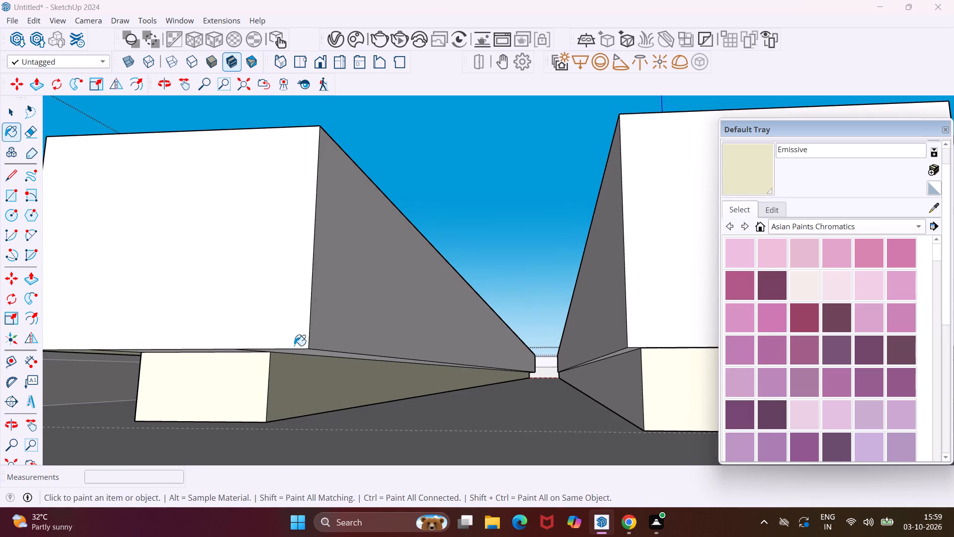
pyautogui.scroll(9, 244, 358)
pyautogui.moveTo(268, 349); pyautogui.dragTo(304, 331, button='middle')
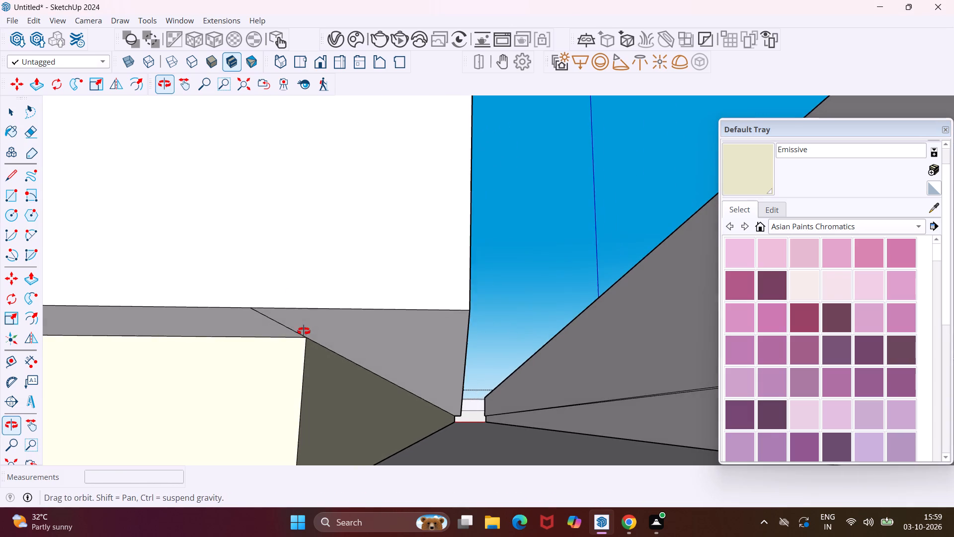
pyautogui.moveTo(304, 331); pyautogui.dragTo(308, 330, button='middle')
pyautogui.click(338, 322)
pyautogui.click(247, 318)
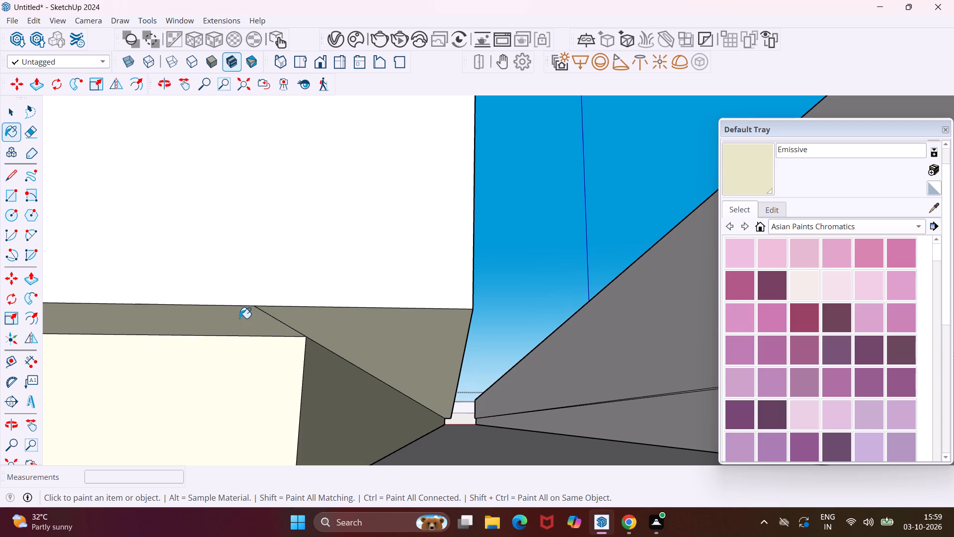
# Paint the second bar's strip side facing the first bar, and the overhang underside above it, with Emissive.
pyautogui.click(622, 421)
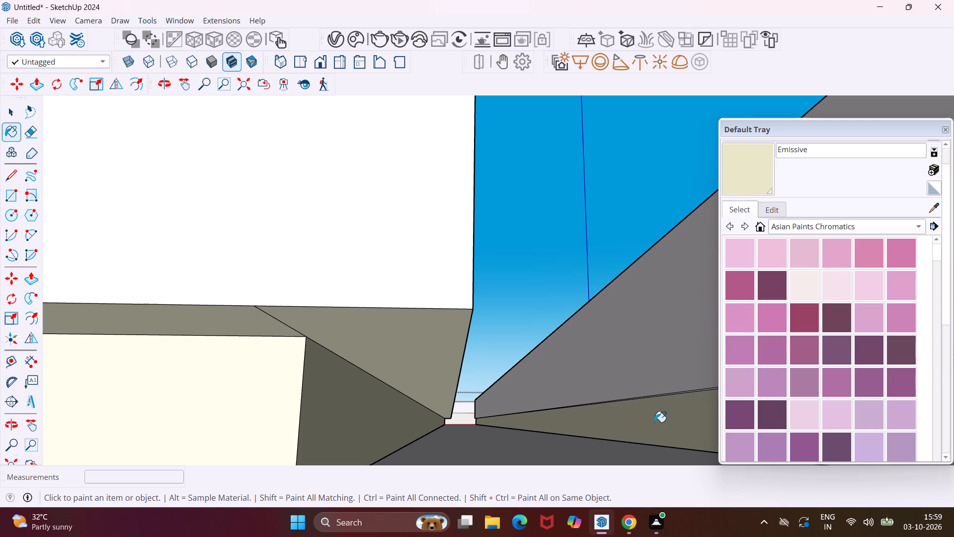
pyautogui.moveTo(685, 406); pyautogui.dragTo(628, 403, button='middle')
pyautogui.scroll(4, 682, 396)
pyautogui.click(683, 380)
pyautogui.scroll(3, 686, 375)
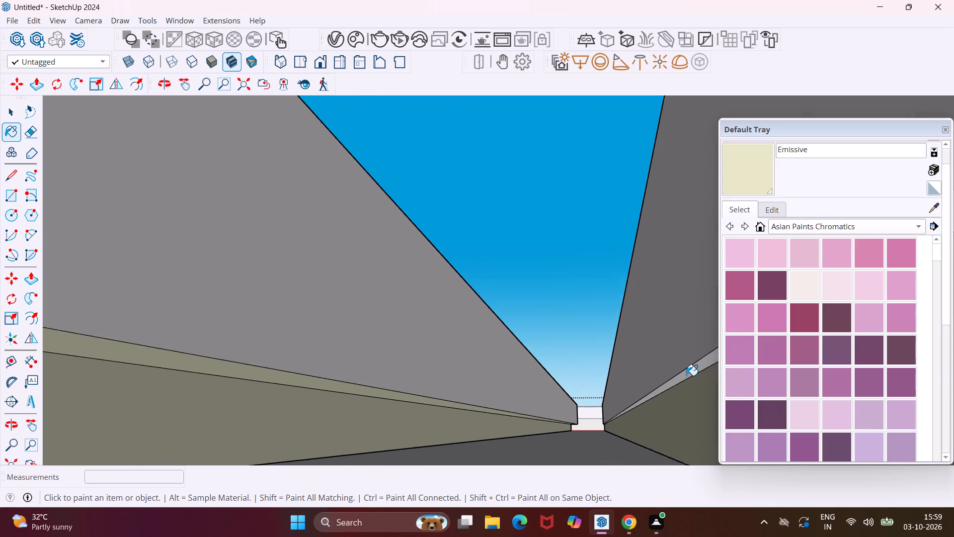
pyautogui.scroll(3, 686, 375)
pyautogui.click(699, 365)
# Examine the strips and undersides along the row of bars for faces still lacking the Emissive material.
pyautogui.scroll(-6, 669, 380)
pyautogui.moveTo(664, 381); pyautogui.dragTo(639, 416, button='middle')
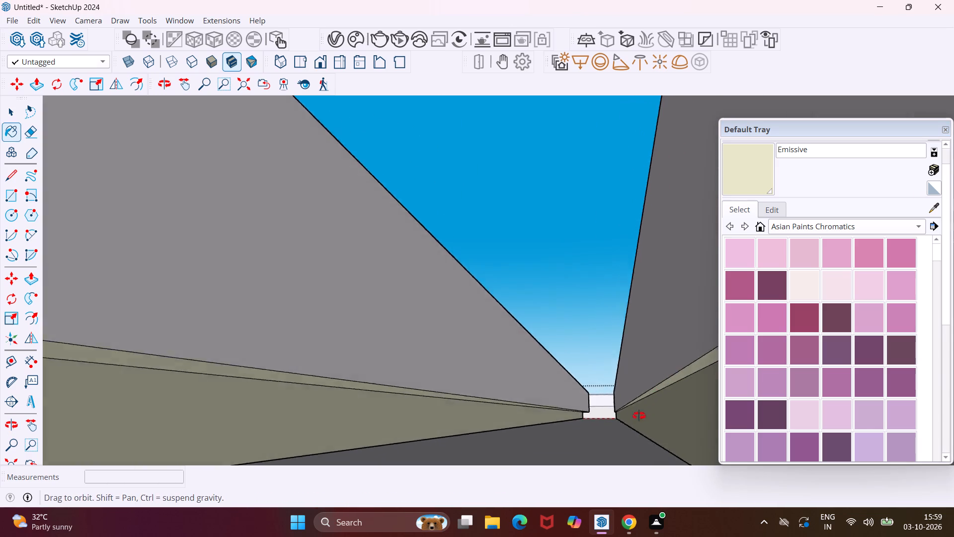
pyautogui.moveTo(639, 416); pyautogui.dragTo(661, 447, button='middle')
pyautogui.scroll(-9, 601, 382)
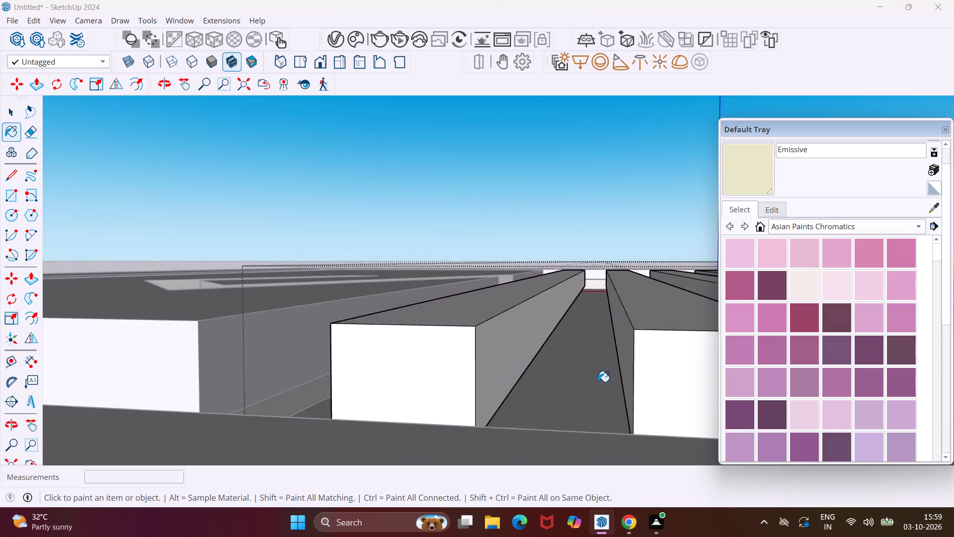
pyautogui.scroll(-4, 598, 382)
pyautogui.moveTo(686, 406); pyautogui.dragTo(535, 446, button='middle')
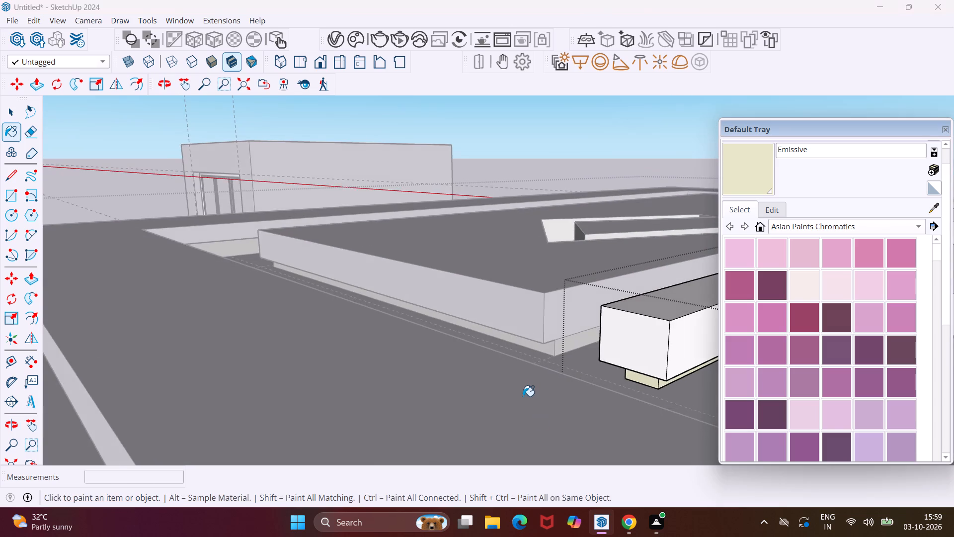
pyautogui.scroll(-9, 523, 396)
pyautogui.scroll(-4, 607, 412)
pyautogui.scroll(8, 685, 423)
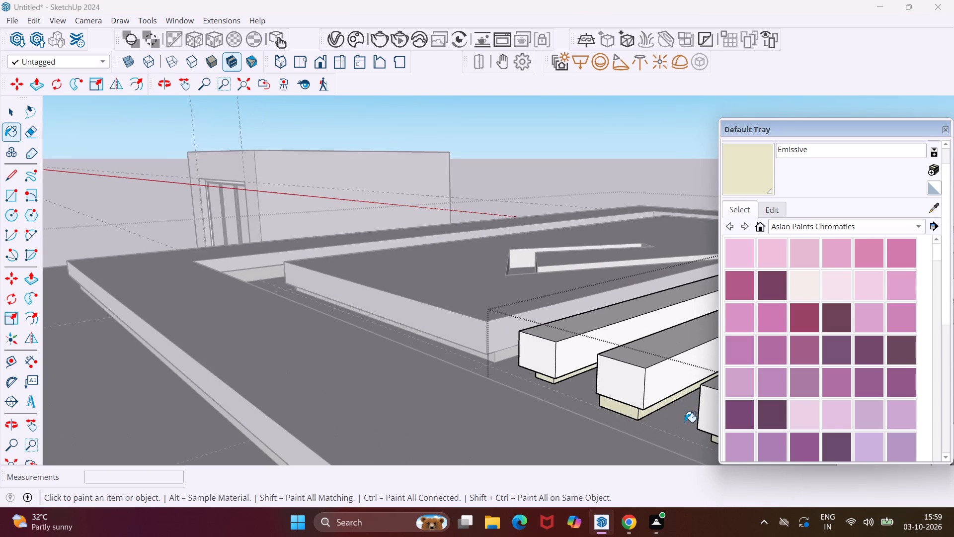
# Examine the second bar's strip and overhang undersides from below for faces still lacking the Emissive material.
pyautogui.scroll(11, 685, 422)
pyautogui.moveTo(684, 421); pyautogui.dragTo(662, 325, button='middle')
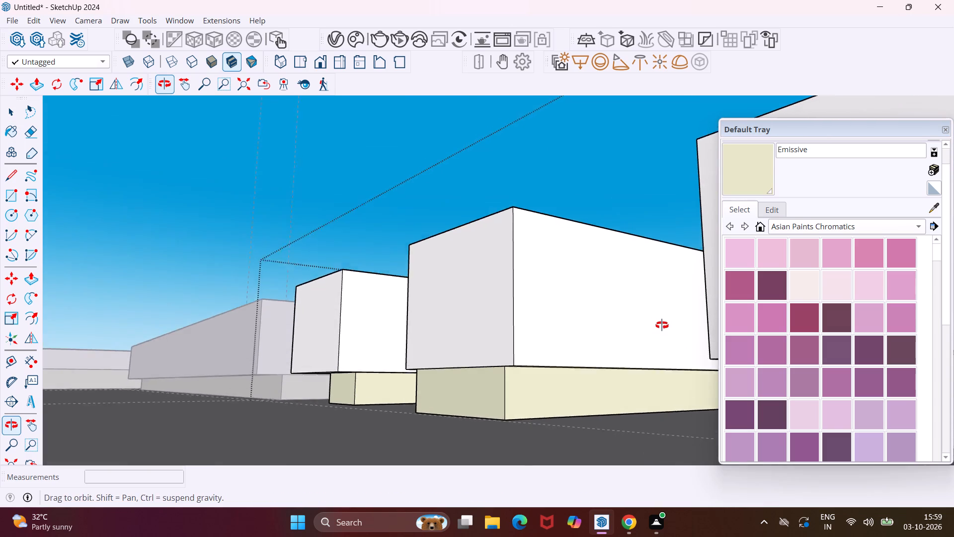
pyautogui.moveTo(662, 325); pyautogui.dragTo(663, 319, button='middle')
pyautogui.scroll(9, 546, 377)
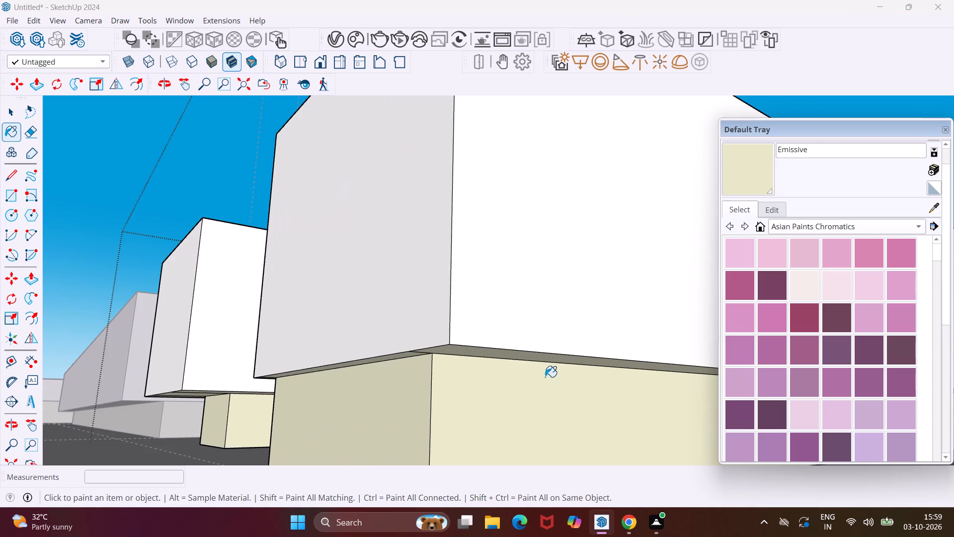
pyautogui.moveTo(550, 373); pyautogui.dragTo(591, 352, button='middle')
pyautogui.scroll(10, 493, 360)
pyautogui.moveTo(496, 354); pyautogui.dragTo(557, 341, button='middle')
pyautogui.scroll(-5, 482, 325)
pyautogui.moveTo(476, 311); pyautogui.dragTo(500, 371, button='middle')
pyautogui.scroll(-6, 493, 352)
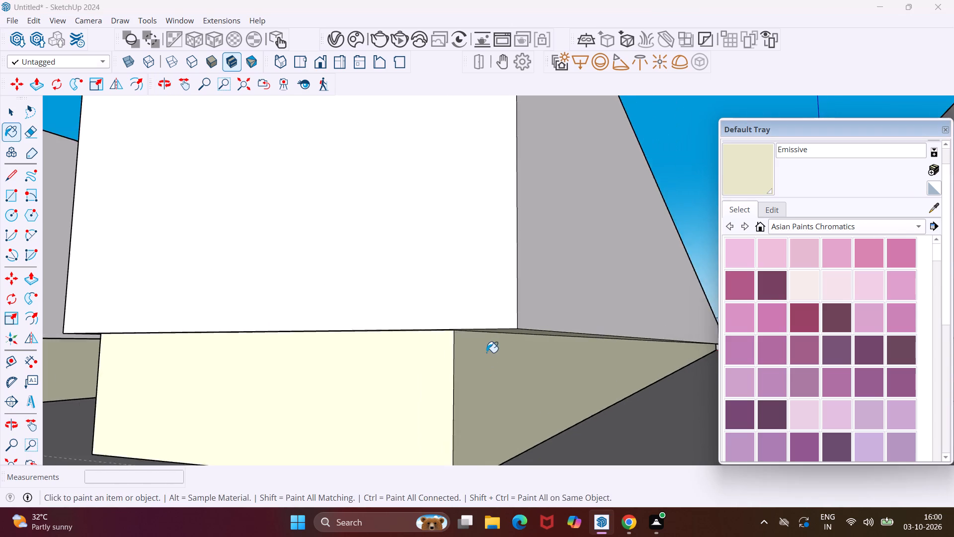
# Paint the third bar's strip side facing the fourth bar, and the fourth bar's outer strip side, with Emissive.
pyautogui.scroll(-20, 486, 353)
pyautogui.scroll(-17, 486, 353)
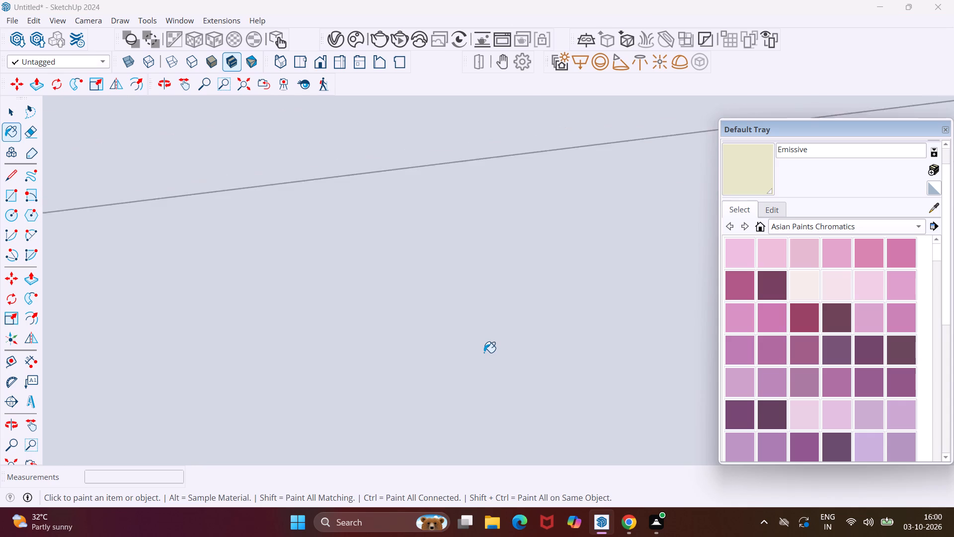
pyautogui.scroll(-20, 484, 353)
pyautogui.scroll(-19, 484, 353)
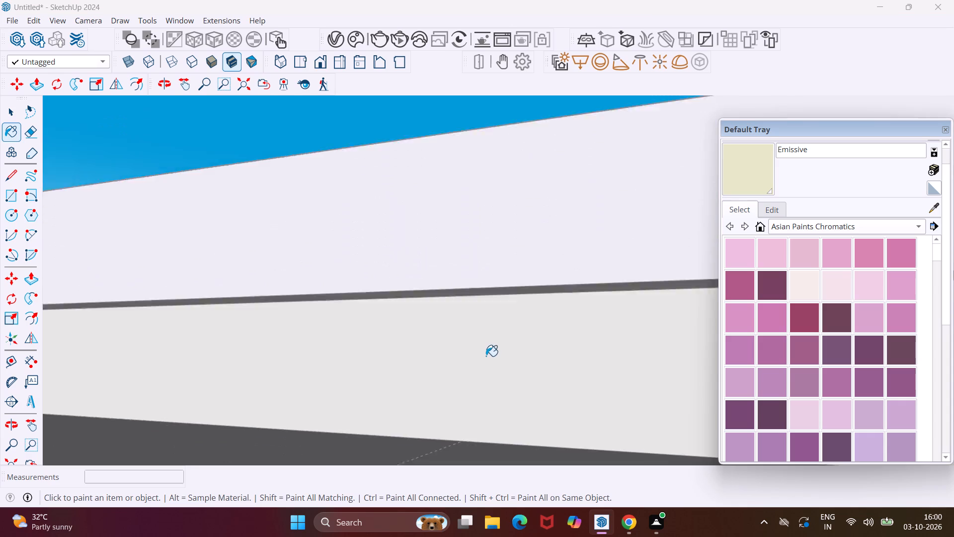
pyautogui.scroll(-20, 486, 356)
pyautogui.scroll(-1, 486, 356)
pyautogui.moveTo(547, 300); pyautogui.dragTo(535, 349, button='middle')
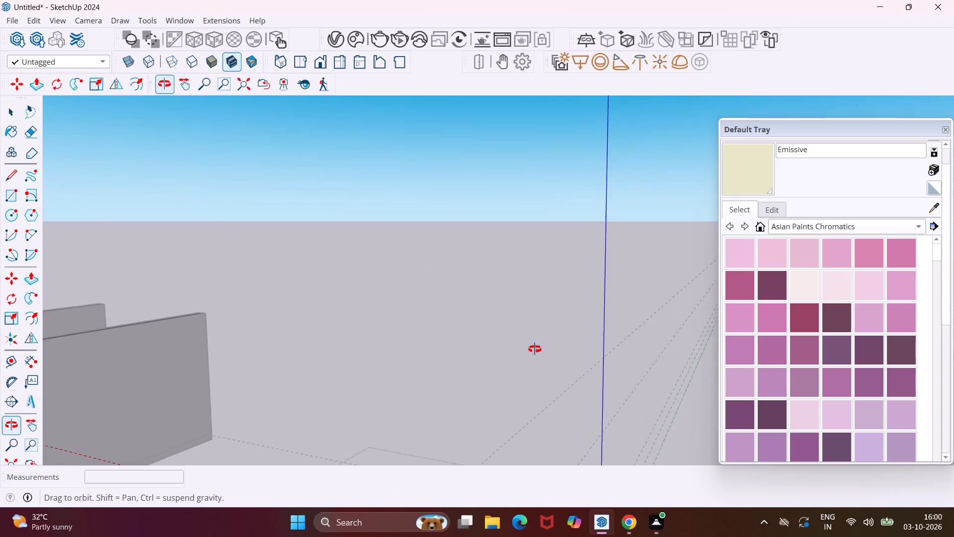
pyautogui.moveTo(535, 349); pyautogui.dragTo(308, 336, button='middle')
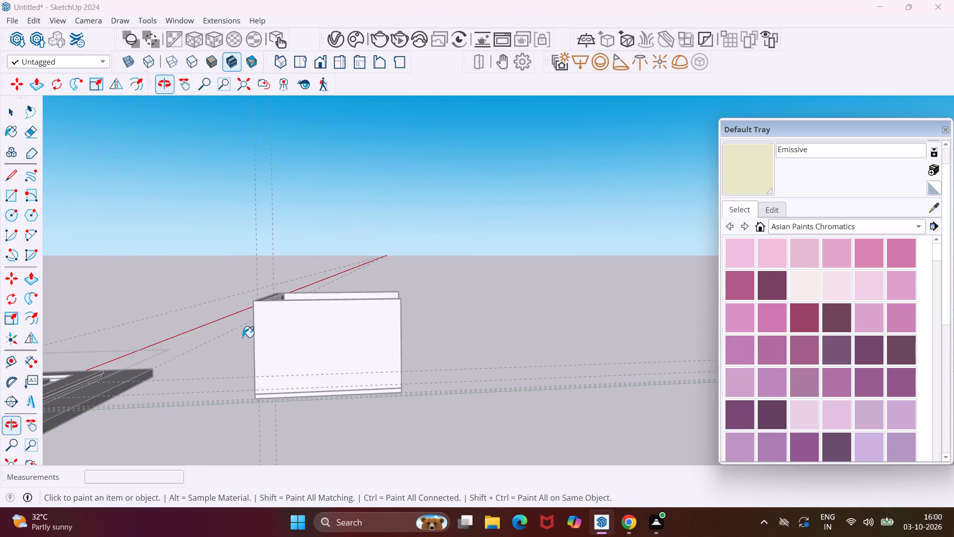
pyautogui.scroll(-11, 194, 331)
pyautogui.moveTo(76, 345); pyautogui.dragTo(255, 358, button='middle')
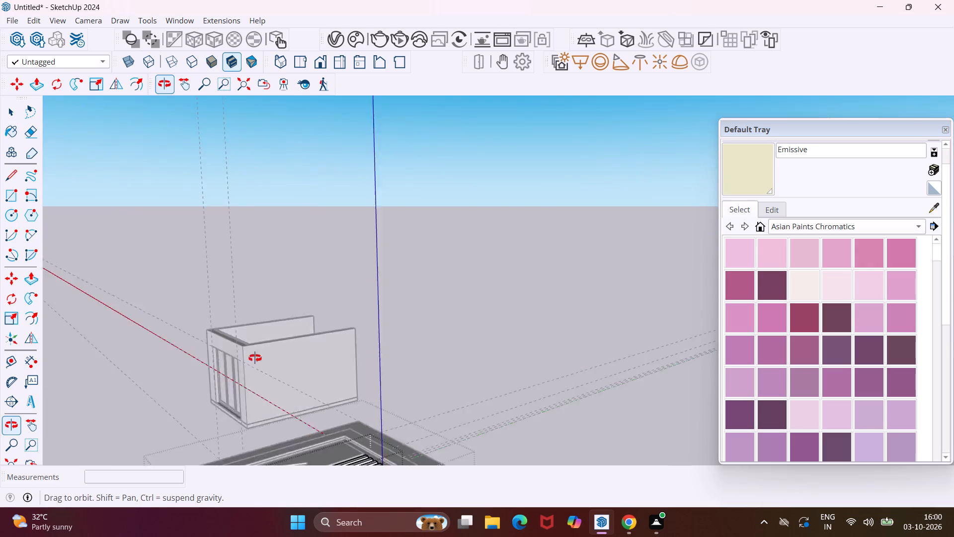
pyautogui.moveTo(255, 358); pyautogui.dragTo(296, 340, button='middle')
pyautogui.scroll(8, 639, 415)
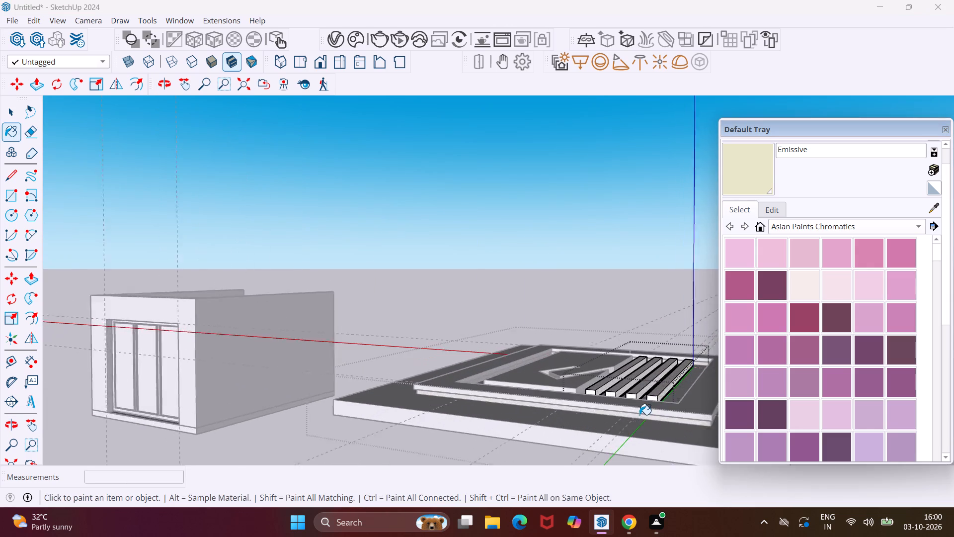
pyautogui.scroll(12, 639, 415)
pyautogui.moveTo(636, 379); pyautogui.dragTo(632, 389, button='middle')
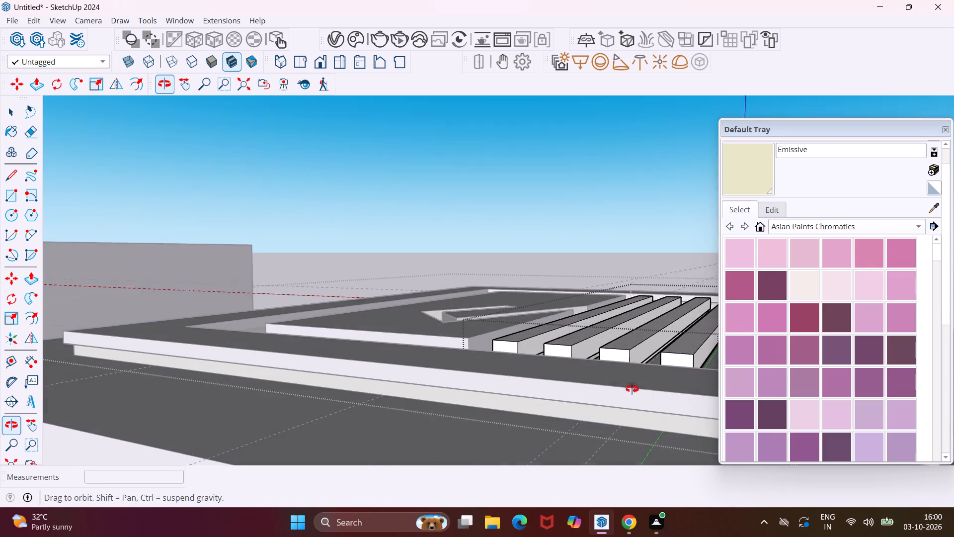
pyautogui.moveTo(632, 389); pyautogui.dragTo(563, 436, button='middle')
pyautogui.scroll(4, 687, 347)
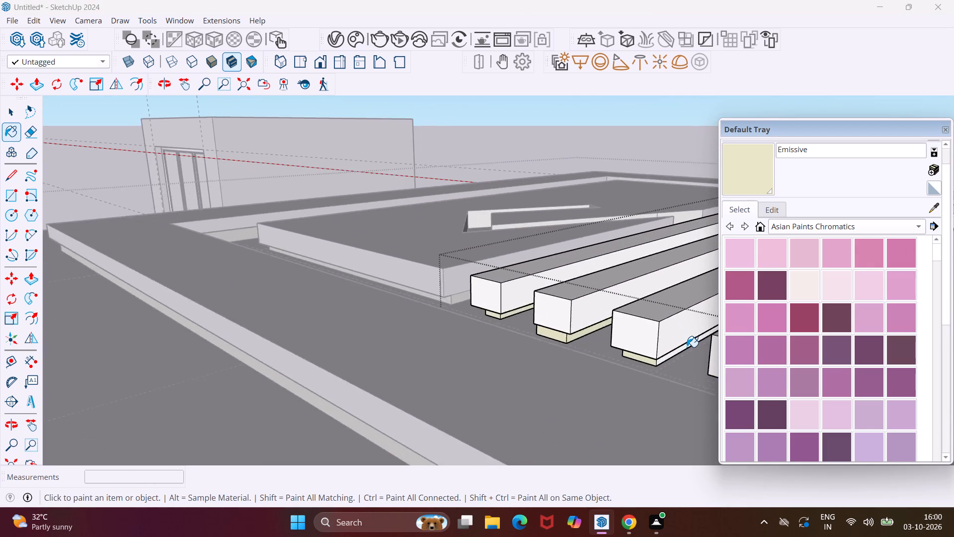
pyautogui.scroll(12, 687, 347)
pyautogui.click(644, 365)
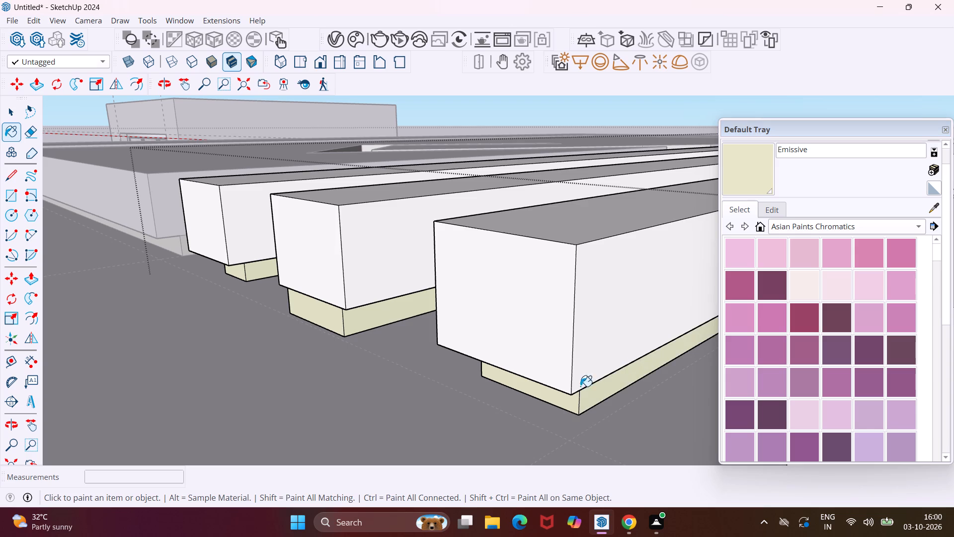
pyautogui.scroll(-12, 545, 391)
pyautogui.scroll(3, 670, 430)
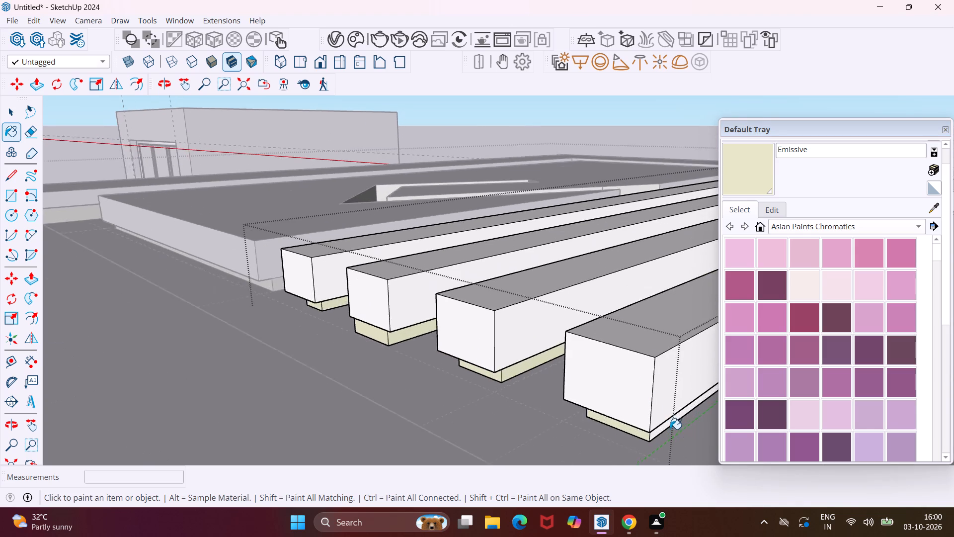
pyautogui.scroll(13, 670, 429)
pyautogui.click(653, 420)
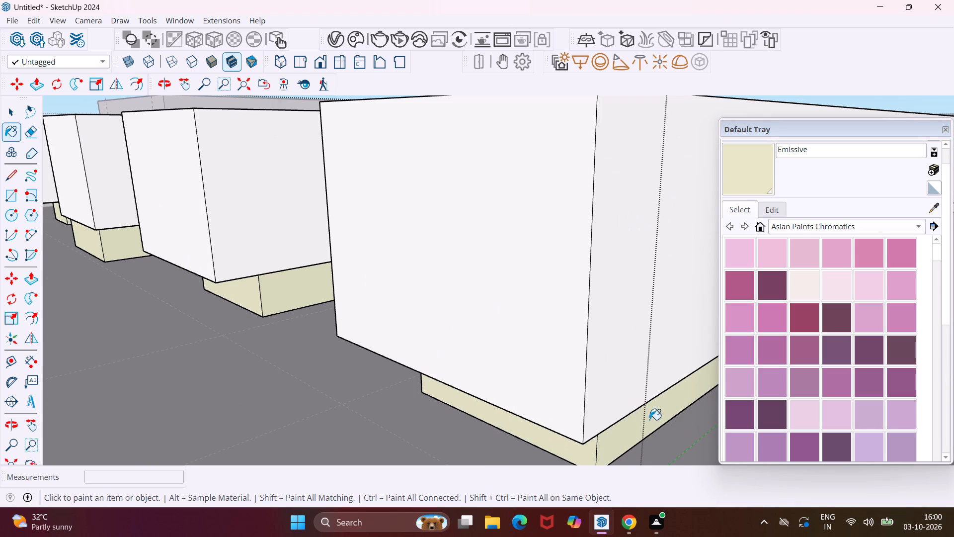
# Paint the fourth bar's overhang underside with Emissive, along its outer side and at its front end.
pyautogui.moveTo(646, 419); pyautogui.dragTo(708, 359, button='middle')
pyautogui.scroll(9, 640, 388)
pyautogui.moveTo(639, 388); pyautogui.dragTo(677, 349, button='middle')
pyautogui.scroll(1, 679, 344)
pyautogui.click(667, 304)
pyautogui.click(491, 281)
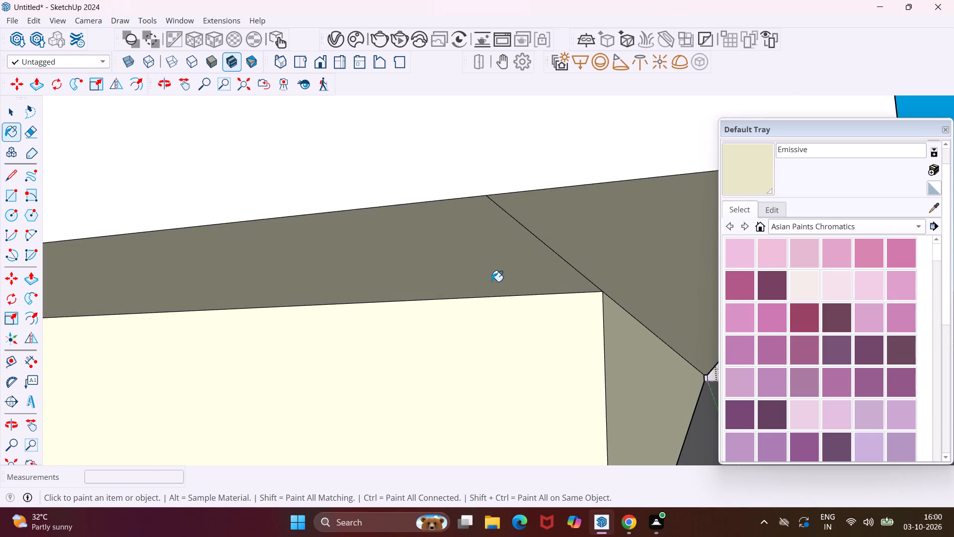
# At the opposite end of the bars, paint the outermost origin-side bar's strip end and the adjoining overhang undersides with Emissive.
pyautogui.scroll(-5, 491, 281)
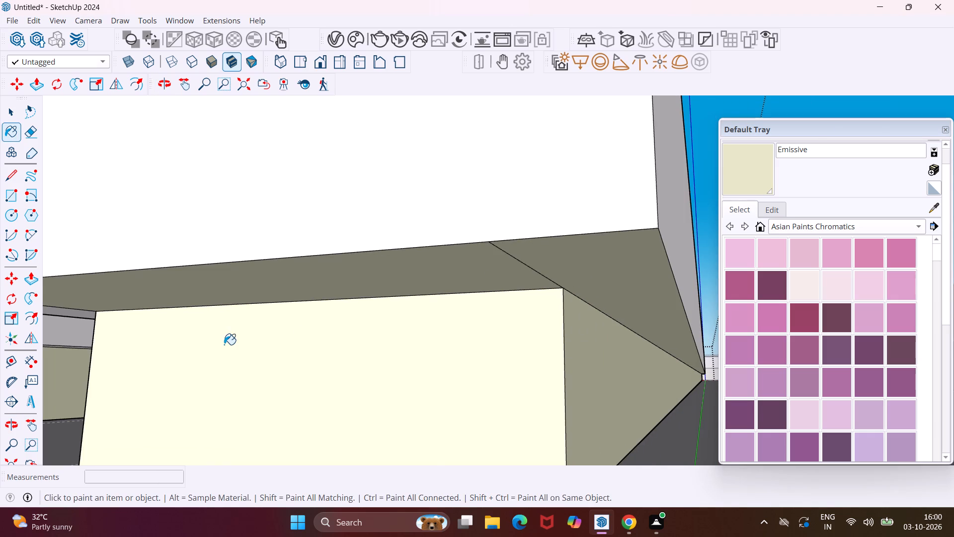
pyautogui.scroll(-4, 224, 345)
pyautogui.moveTo(227, 344); pyautogui.dragTo(492, 366, button='middle')
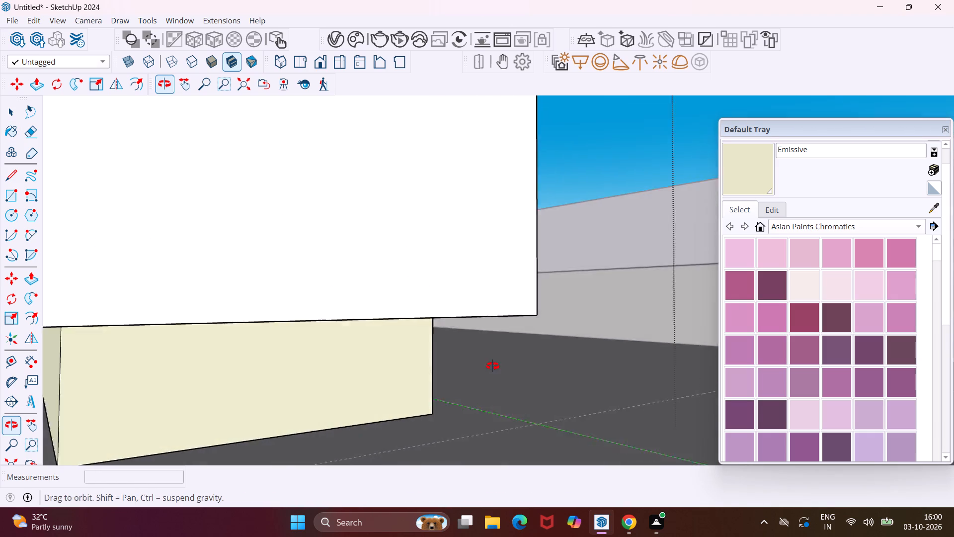
pyautogui.moveTo(492, 366); pyautogui.dragTo(509, 362, button='middle')
pyautogui.scroll(-4, 426, 356)
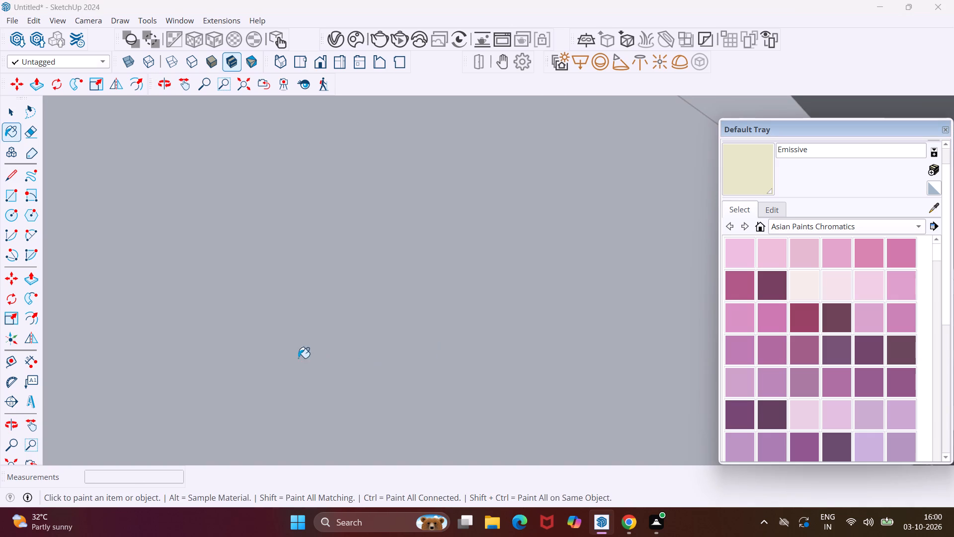
pyautogui.scroll(-20, 196, 377)
pyautogui.scroll(-15, 196, 377)
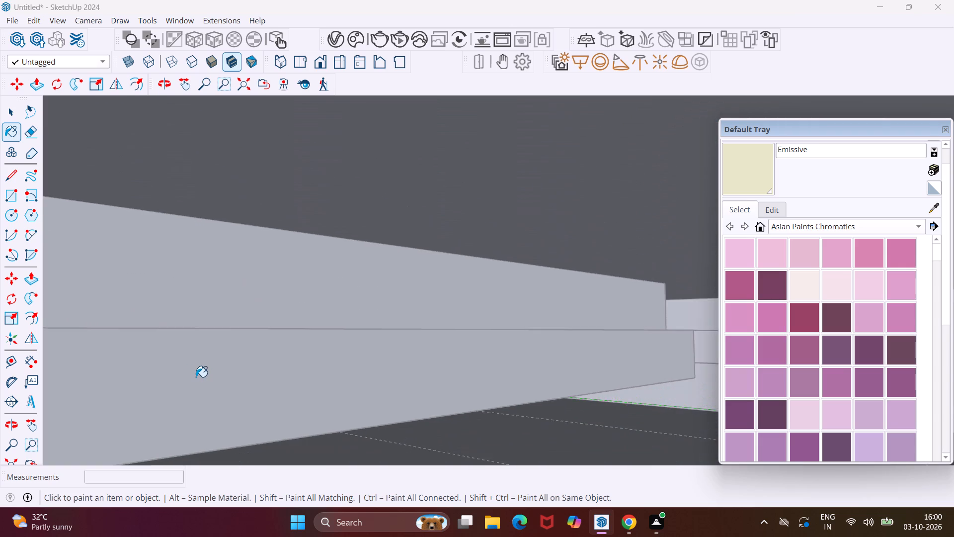
pyautogui.scroll(-20, 196, 377)
pyautogui.scroll(-9, 196, 377)
pyautogui.scroll(2, 196, 377)
pyautogui.scroll(-18, 196, 377)
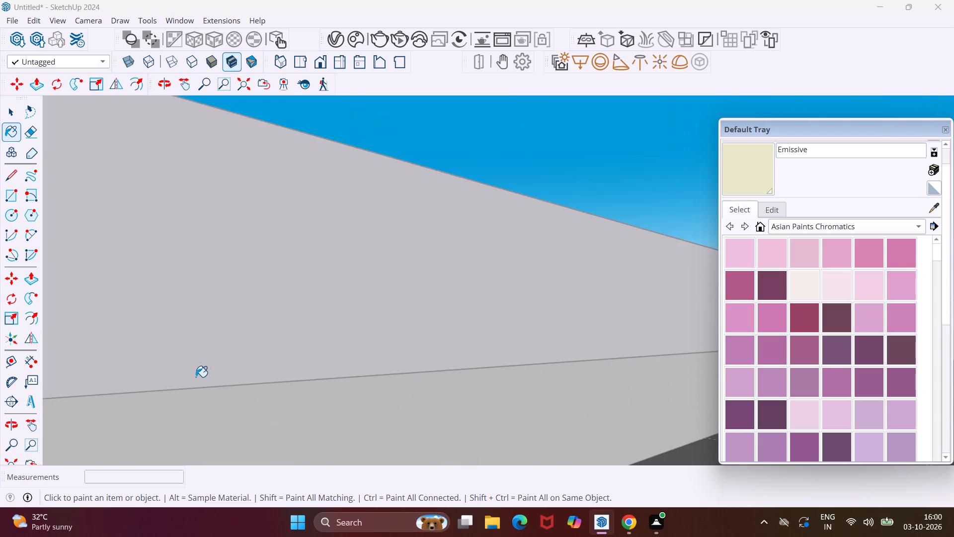
pyautogui.scroll(-13, 196, 377)
pyautogui.moveTo(236, 249); pyautogui.dragTo(308, 319, button='middle')
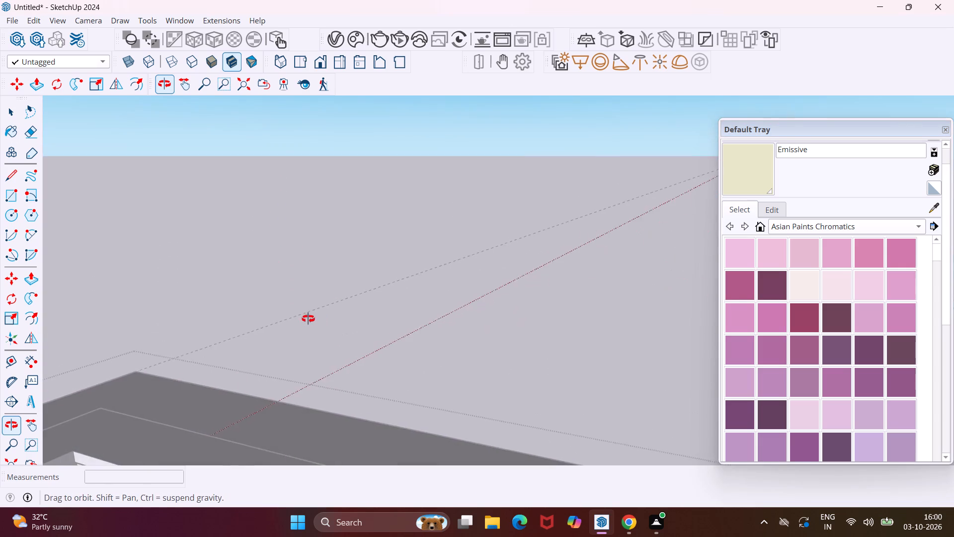
pyautogui.moveTo(308, 319); pyautogui.dragTo(472, 261, button='middle')
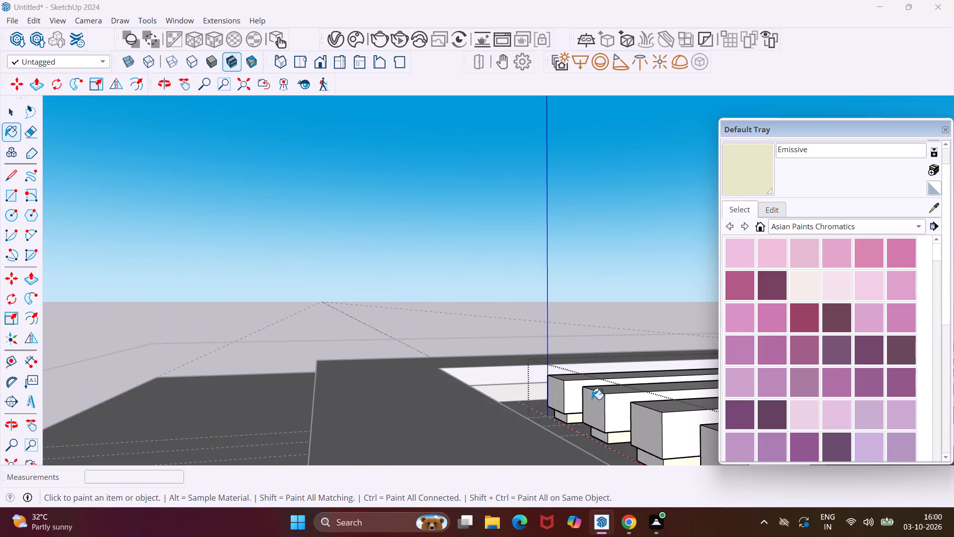
pyautogui.scroll(20, 558, 423)
pyautogui.scroll(2, 558, 423)
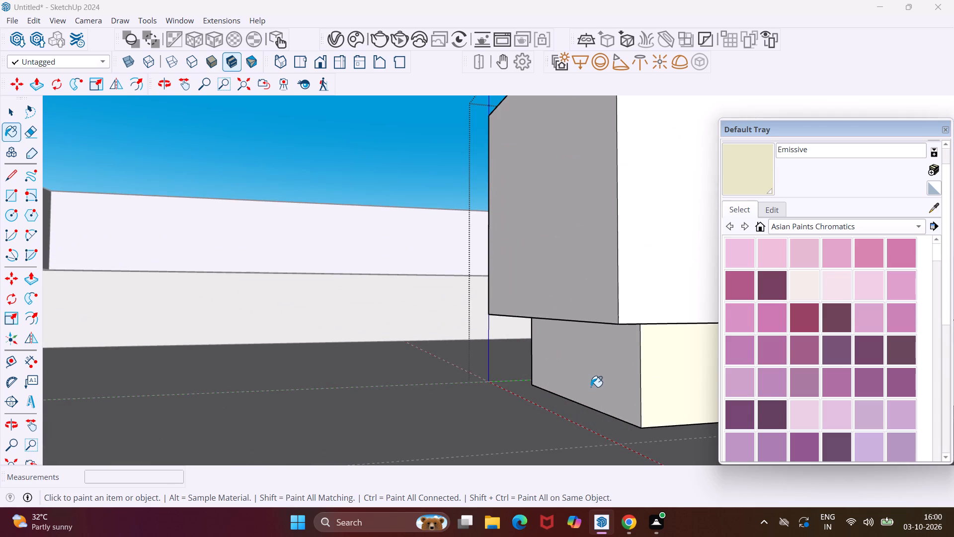
pyautogui.click(605, 368)
pyautogui.moveTo(618, 358); pyautogui.dragTo(639, 318, button='middle')
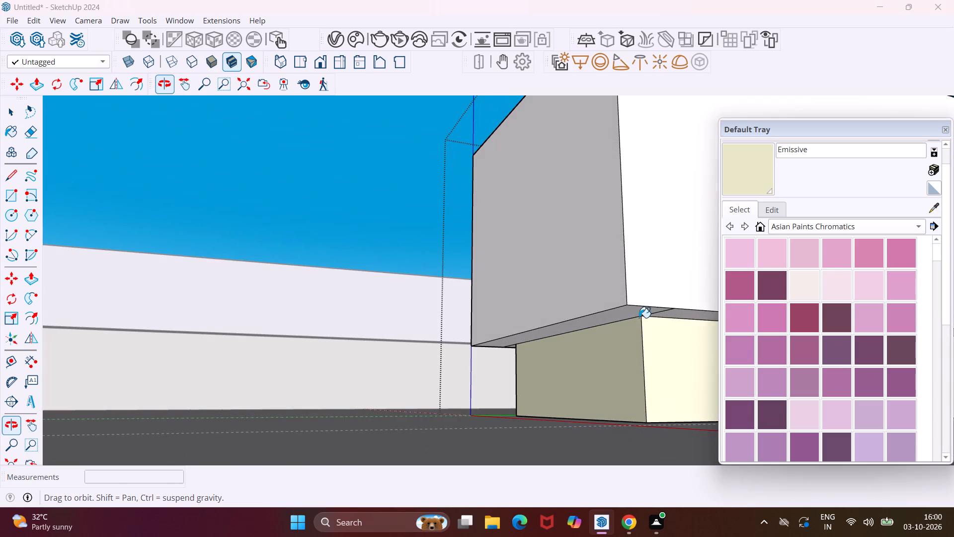
pyautogui.click(634, 313)
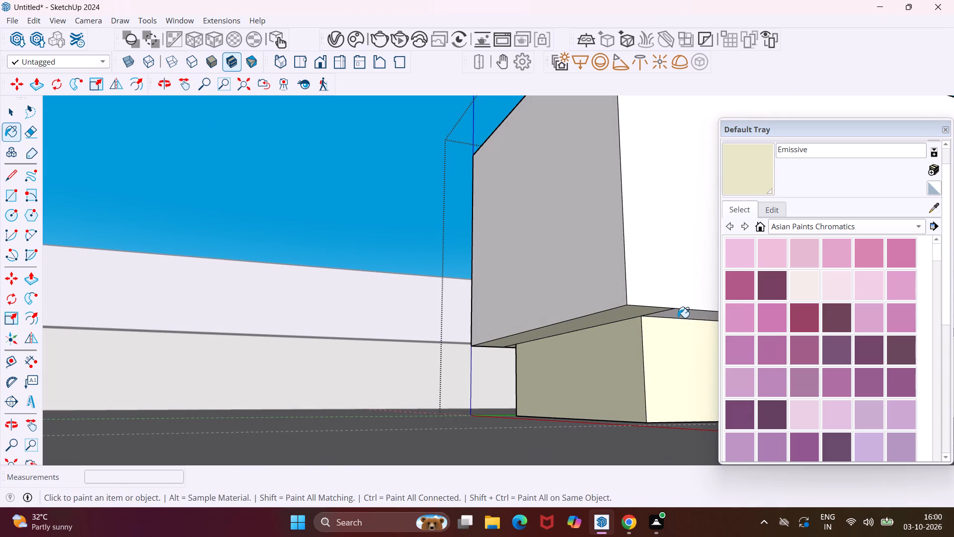
pyautogui.click(678, 318)
pyautogui.scroll(10, 678, 318)
pyautogui.click(676, 299)
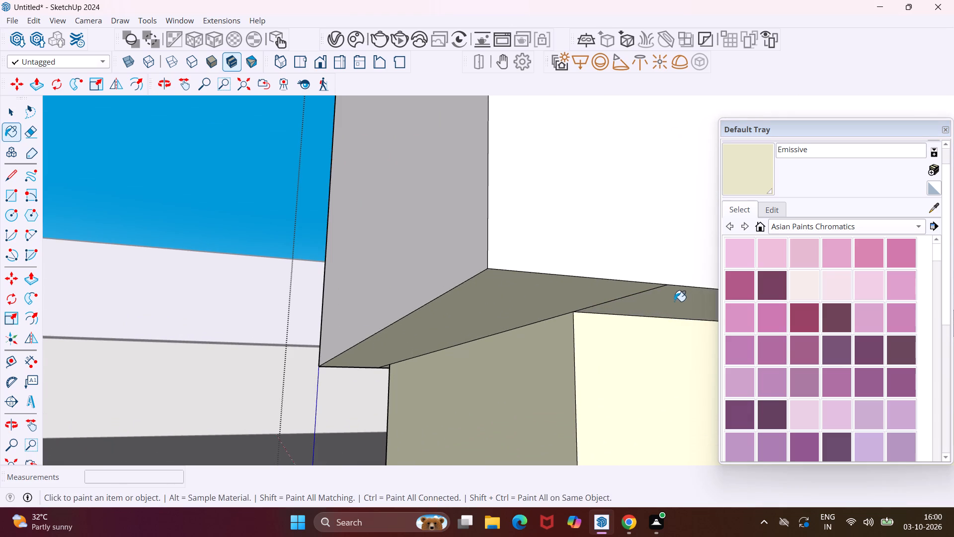
# Paint the neighbouring bar's strip end with Emissive, plus its overhang undersides at that end and along the side facing the origin-side bar.
pyautogui.moveTo(392, 383); pyautogui.dragTo(625, 358, button='middle')
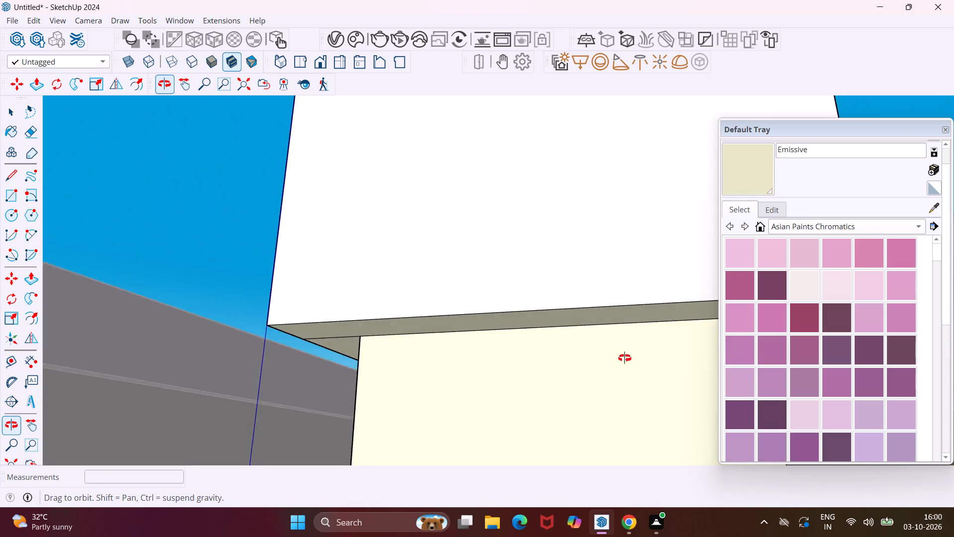
pyautogui.moveTo(625, 358); pyautogui.dragTo(778, 400, button='middle')
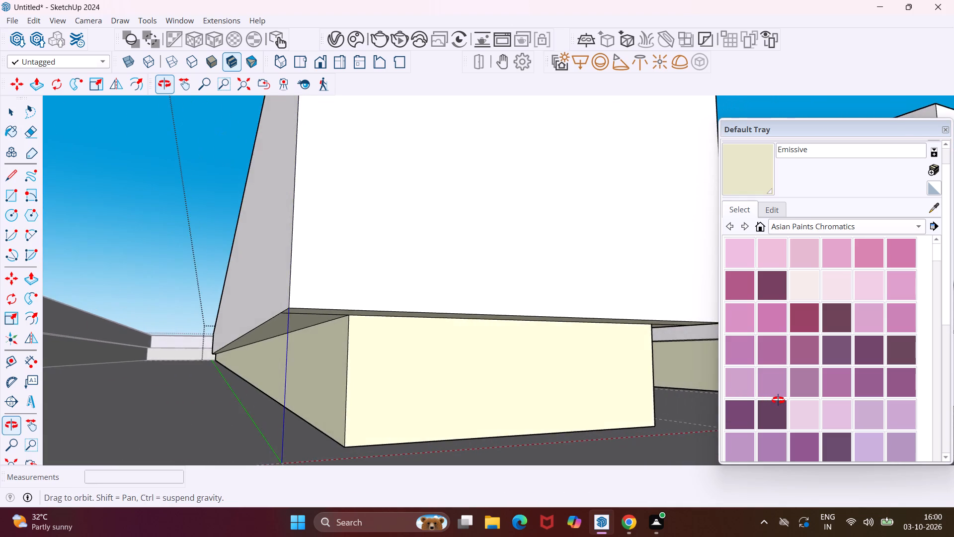
pyautogui.moveTo(778, 400); pyautogui.dragTo(595, 436, button='middle')
pyautogui.scroll(-5, 507, 382)
pyautogui.moveTo(518, 372); pyautogui.dragTo(481, 404, button='middle')
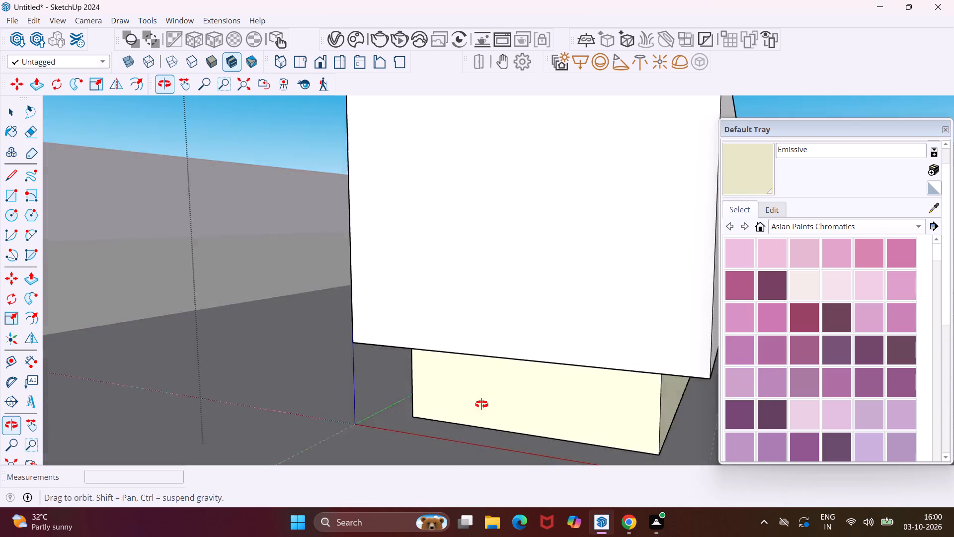
pyautogui.moveTo(481, 404); pyautogui.dragTo(433, 418, button='middle')
pyautogui.scroll(-17, 430, 406)
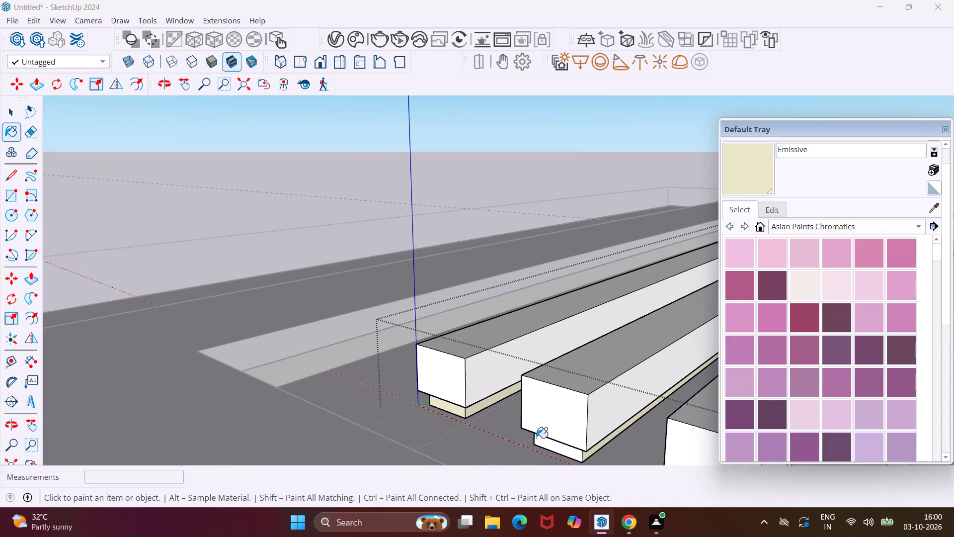
pyautogui.scroll(18, 558, 455)
pyautogui.click(566, 430)
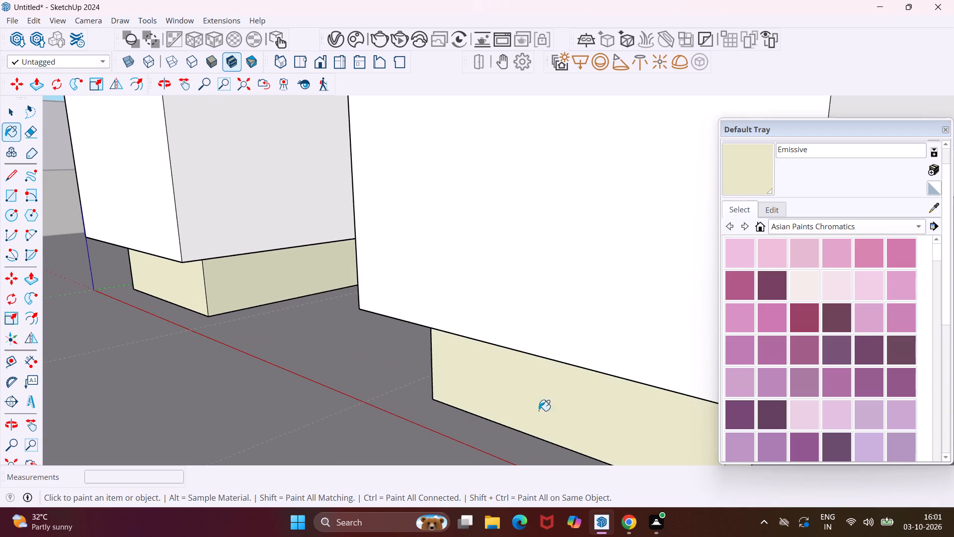
pyautogui.scroll(1, 512, 400)
pyautogui.moveTo(512, 400); pyautogui.dragTo(762, 297, button='middle')
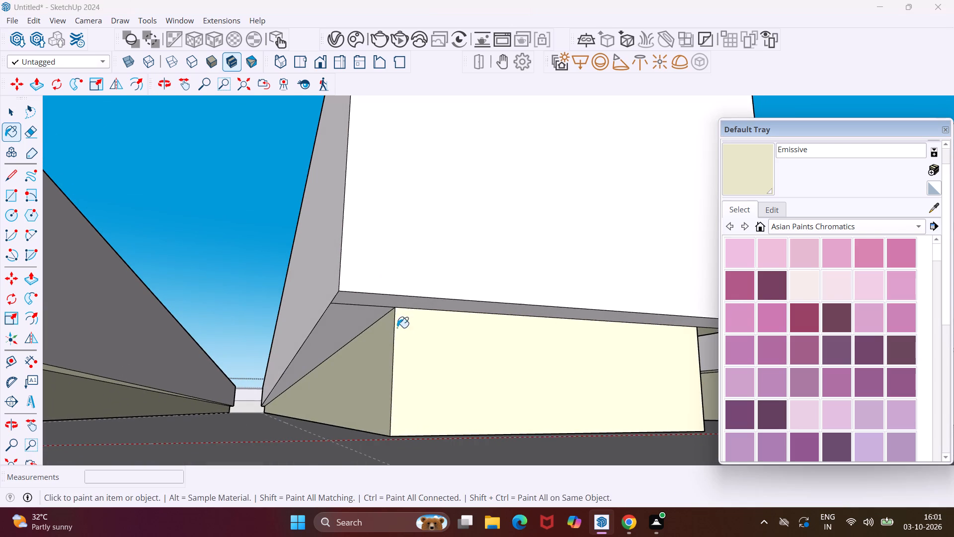
pyautogui.click(382, 305)
pyautogui.click(357, 314)
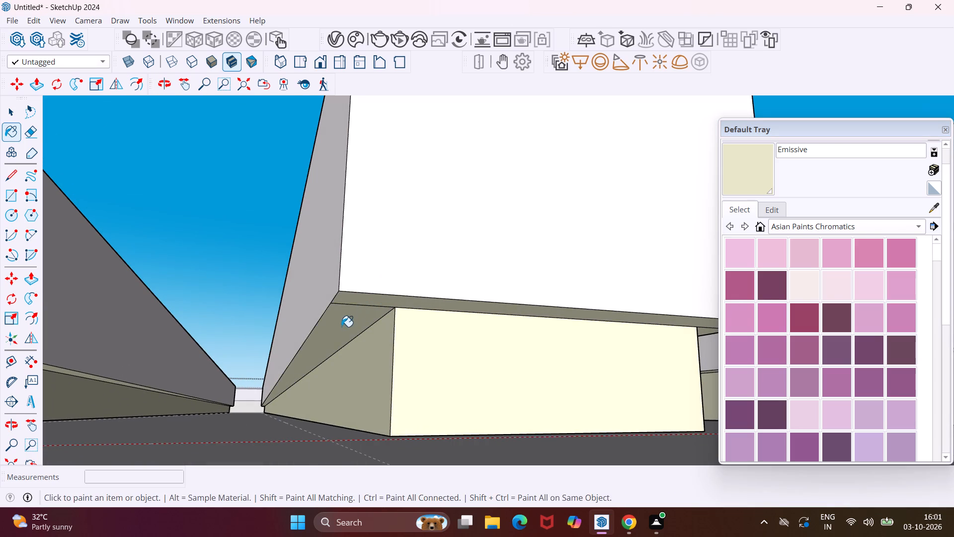
pyautogui.scroll(-3, 283, 360)
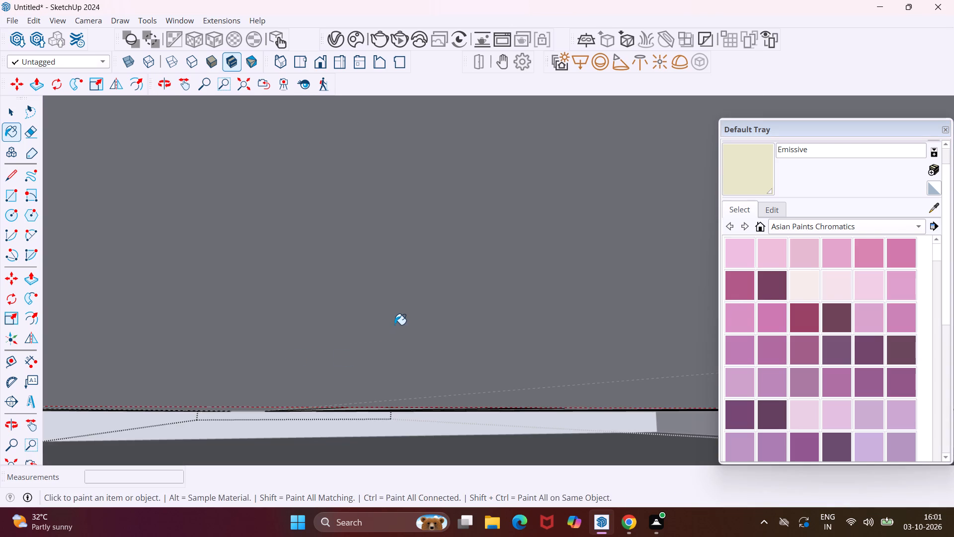
pyautogui.scroll(-20, 395, 325)
pyautogui.scroll(-20, 395, 325)
pyautogui.scroll(-6, 395, 325)
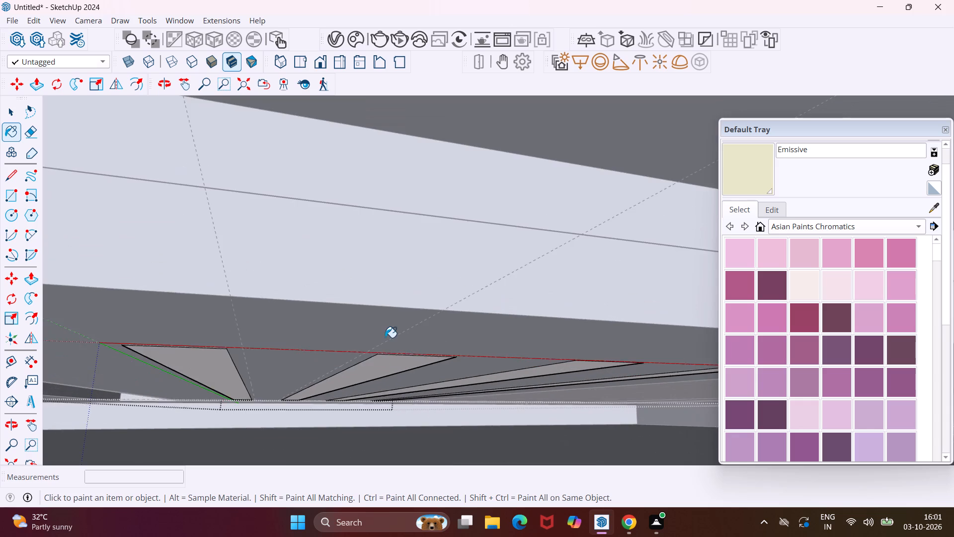
# Paint the third bar's strip end and the overhang underside at that end with Emissive.
pyautogui.scroll(-20, 385, 338)
pyautogui.scroll(-16, 385, 338)
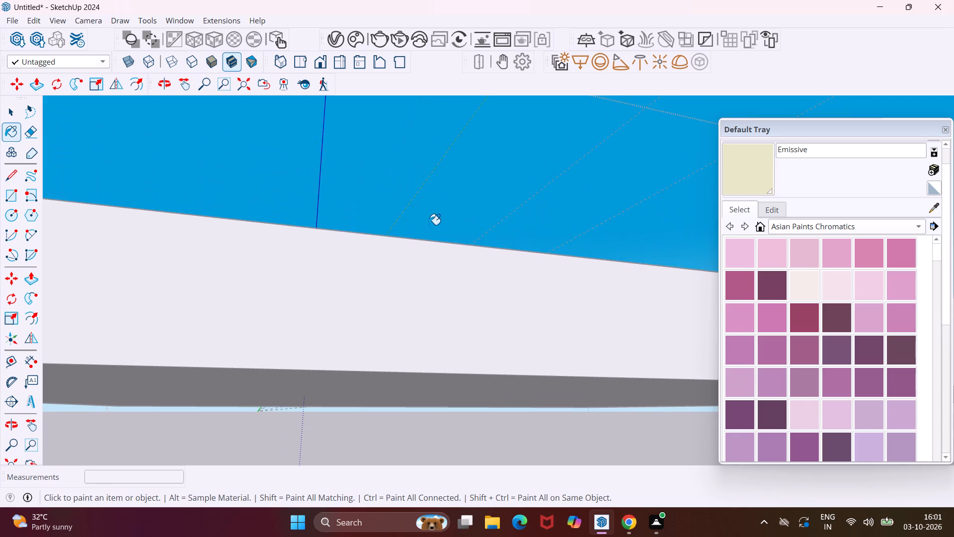
pyautogui.moveTo(429, 223); pyautogui.dragTo(375, 368, button='middle')
pyautogui.scroll(-1, 429, 223)
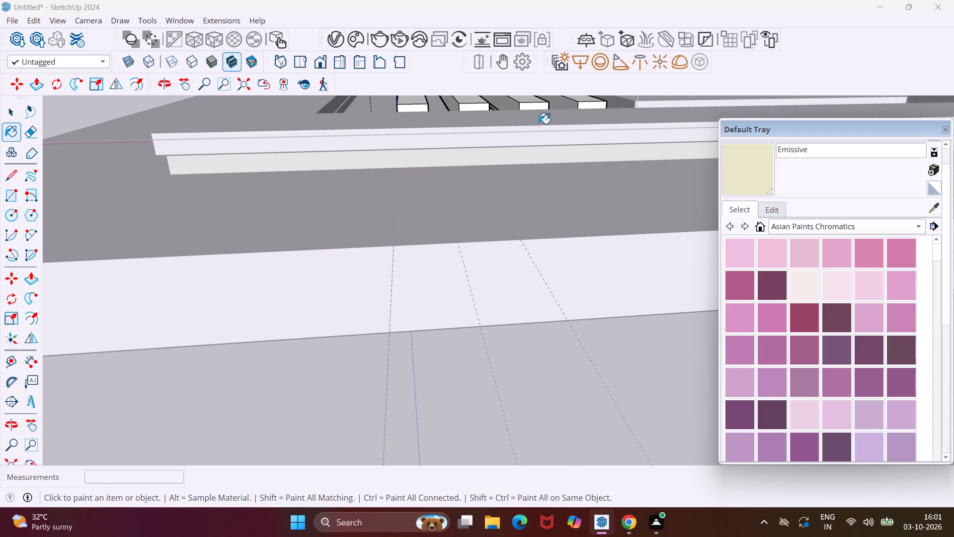
pyautogui.moveTo(550, 114); pyautogui.dragTo(490, 189, button='middle')
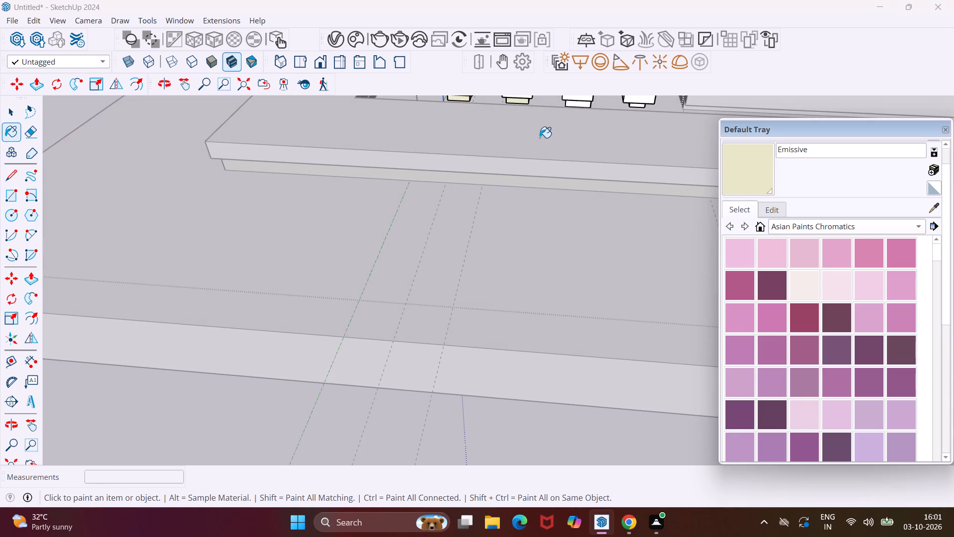
pyautogui.scroll(4, 603, 100)
pyautogui.scroll(17, 603, 99)
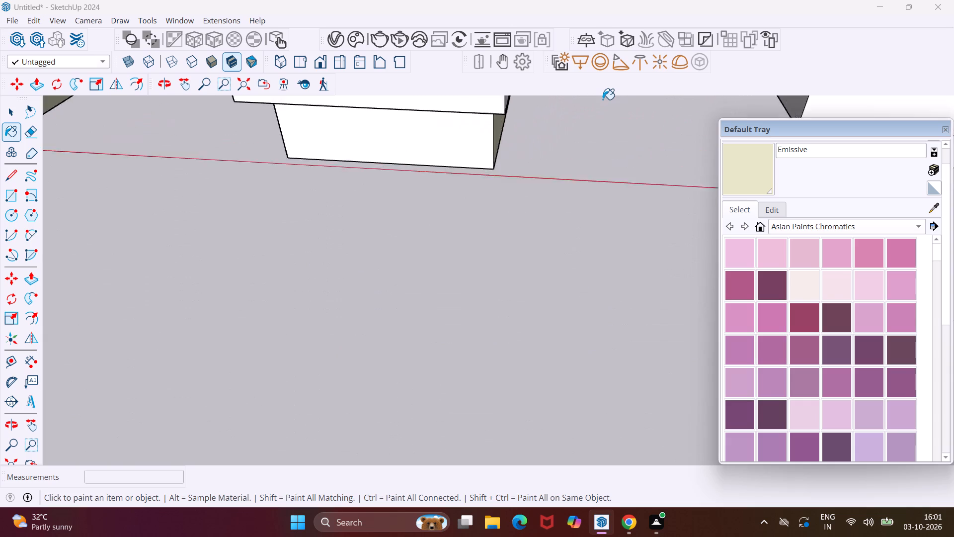
pyautogui.scroll(6, 603, 99)
pyautogui.click(278, 196)
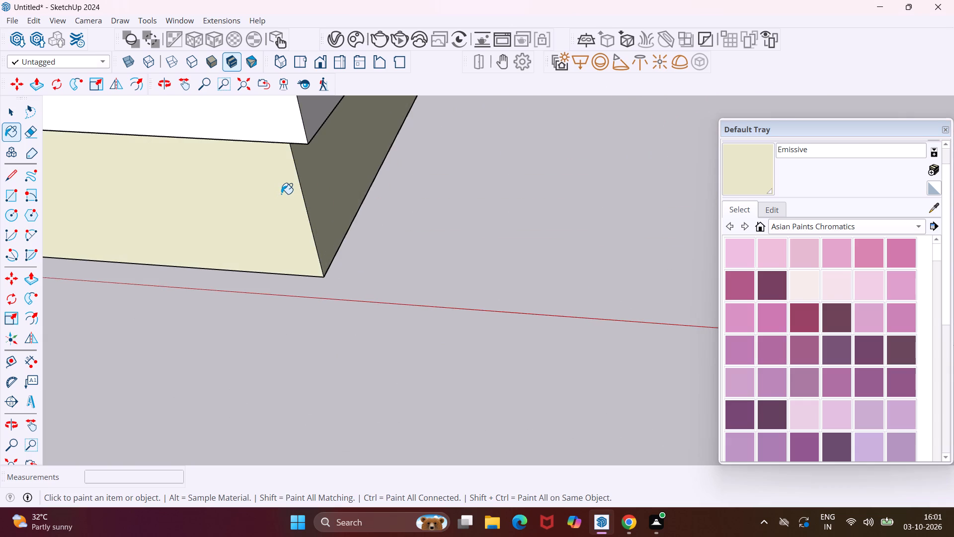
pyautogui.moveTo(315, 161); pyautogui.dragTo(311, 74, button='middle')
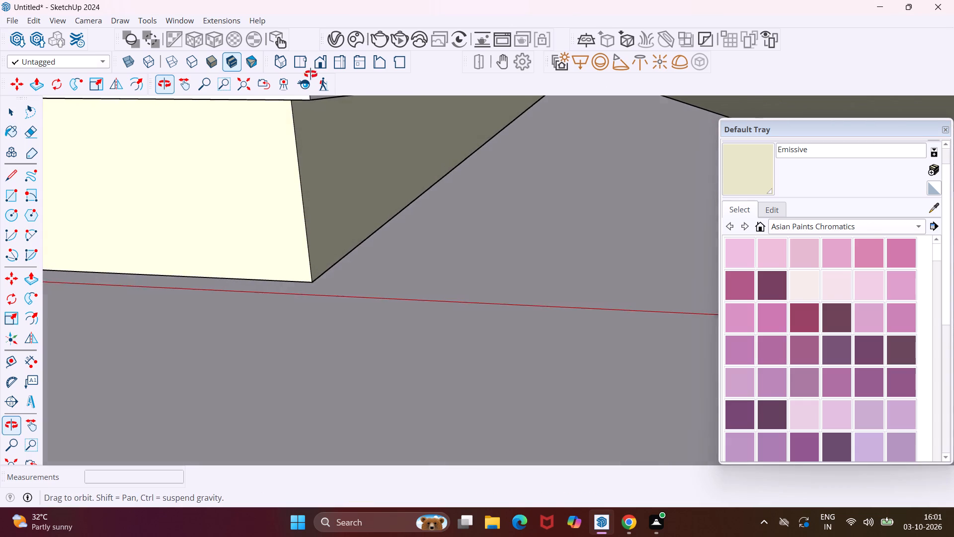
pyautogui.moveTo(311, 74); pyautogui.dragTo(311, 73, button='middle')
pyautogui.scroll(11, 282, 102)
pyautogui.moveTo(281, 102); pyautogui.dragTo(374, 46, button='middle')
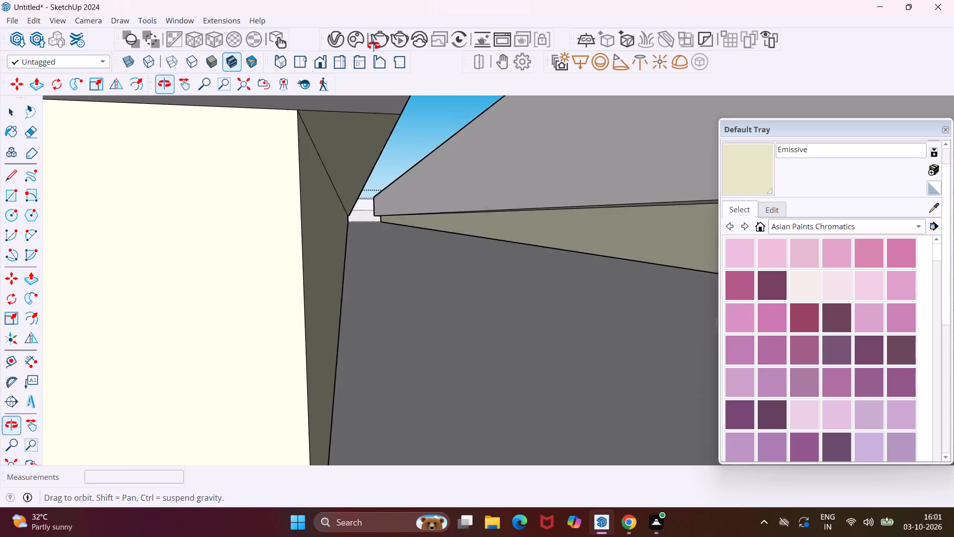
pyautogui.moveTo(374, 46); pyautogui.dragTo(381, 41, button='middle')
pyautogui.click(350, 112)
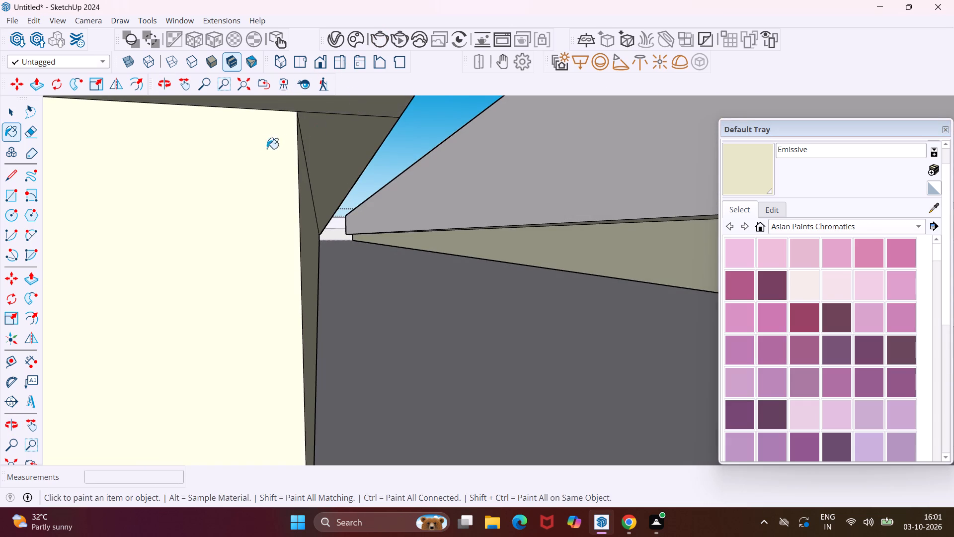
# Paint the fourth bar's strip end and the overhang underside at that same end with Emissive.
pyautogui.scroll(-11, 242, 158)
pyautogui.moveTo(279, 184); pyautogui.dragTo(216, 202, button='middle')
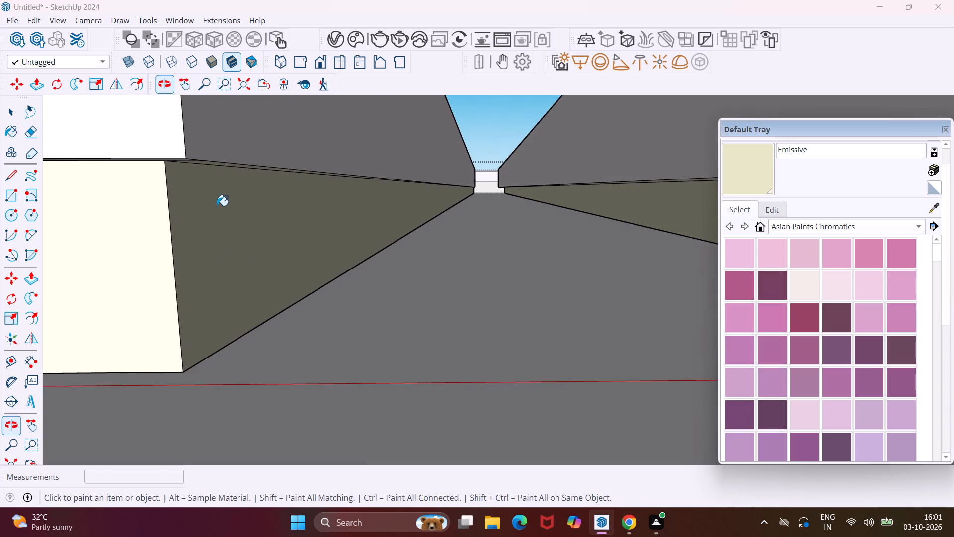
pyautogui.scroll(-9, 214, 206)
pyautogui.scroll(-3, 278, 220)
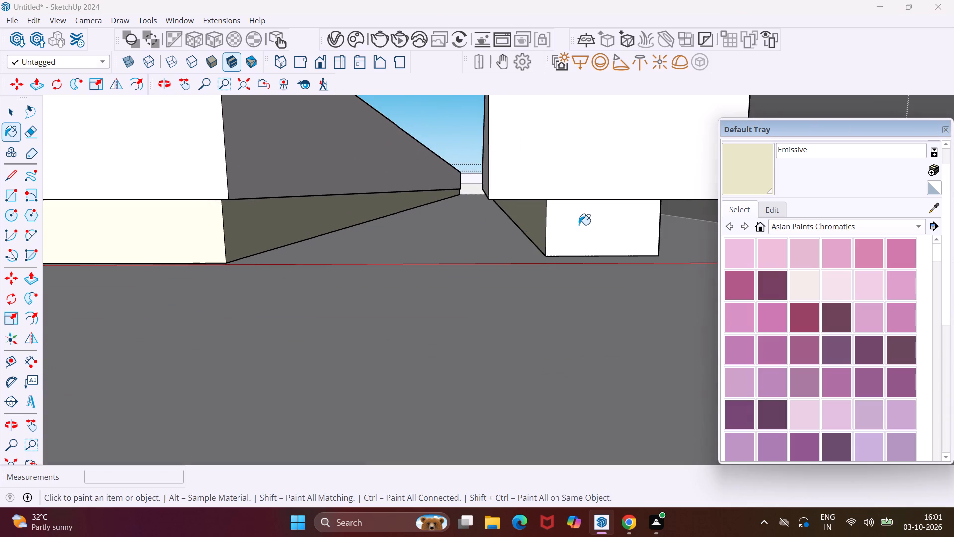
pyautogui.click(579, 224)
pyautogui.moveTo(644, 204); pyautogui.dragTo(471, 180, button='middle')
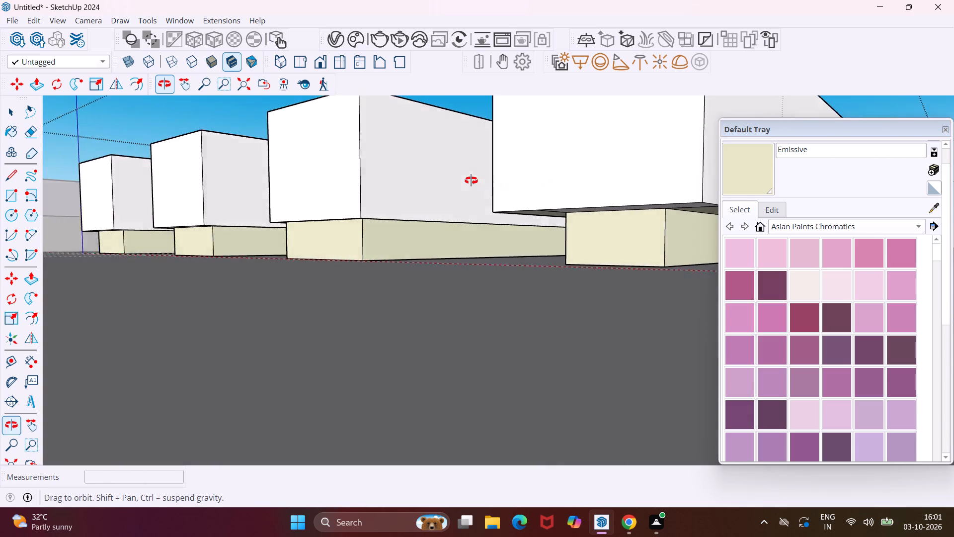
pyautogui.moveTo(471, 180); pyautogui.dragTo(468, 179, button='middle')
pyautogui.scroll(10, 596, 213)
pyautogui.moveTo(597, 212); pyautogui.dragTo(596, 182, button='middle')
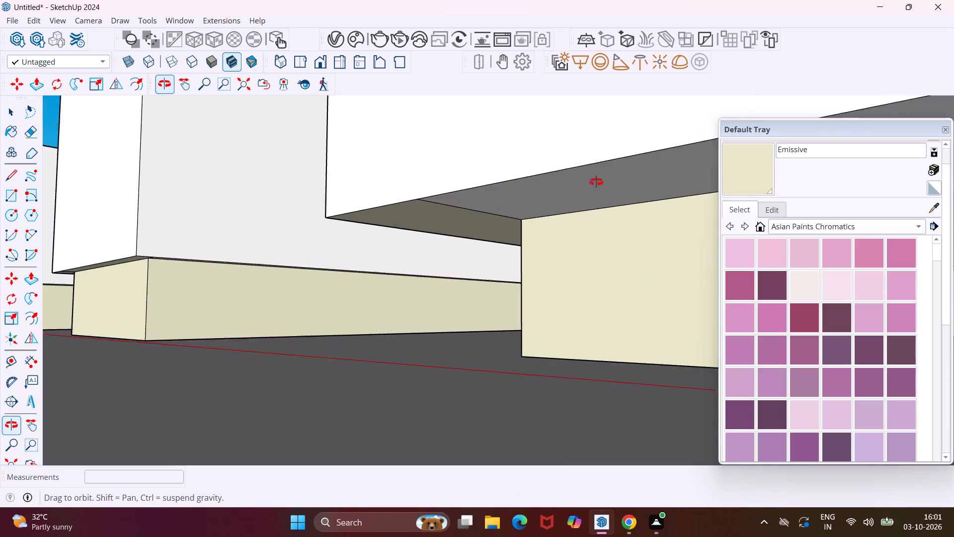
pyautogui.moveTo(596, 182); pyautogui.dragTo(598, 173, button='middle')
pyautogui.click(600, 175)
# Close the bars' group, returning to editing the surrounding ceiling group.
pyautogui.scroll(-3, 541, 193)
pyautogui.moveTo(541, 193); pyautogui.dragTo(557, 238, button='middle')
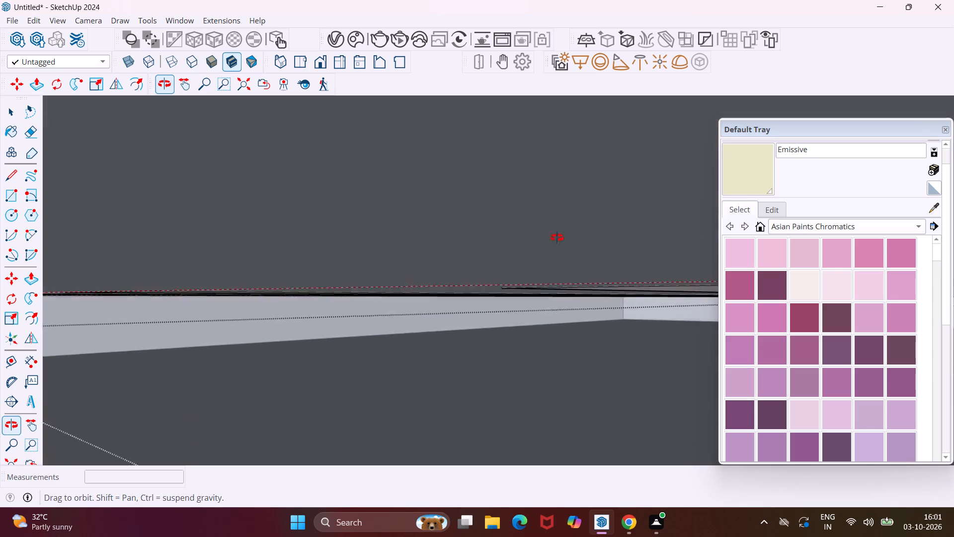
pyautogui.moveTo(557, 238); pyautogui.dragTo(670, 377, button='middle')
pyautogui.scroll(-20, 500, 273)
pyautogui.scroll(-1, 500, 273)
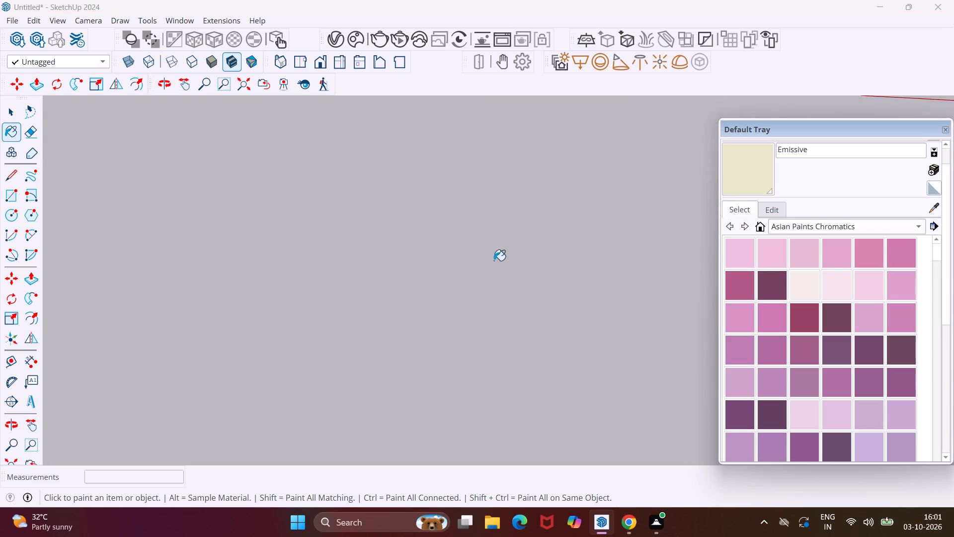
pyautogui.scroll(-20, 494, 261)
pyautogui.scroll(-18, 494, 261)
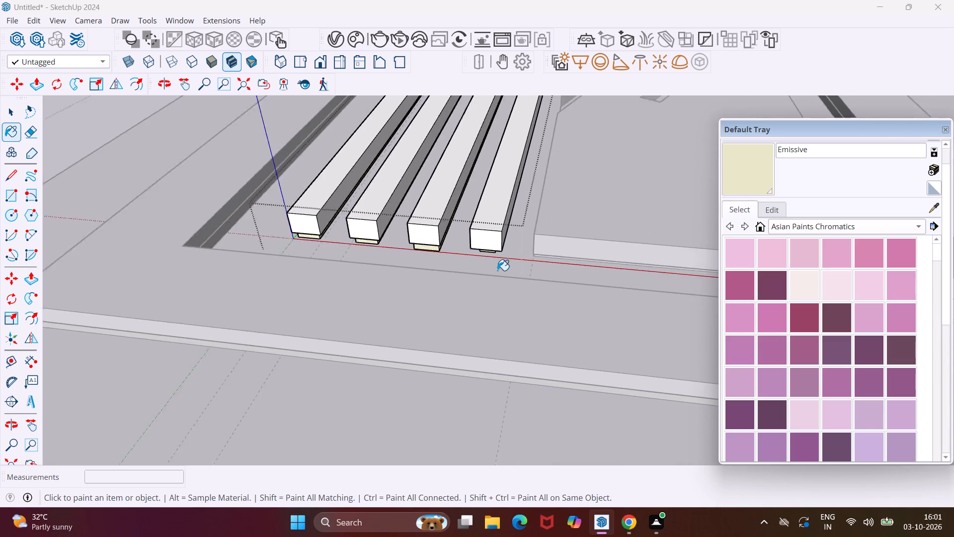
pyautogui.scroll(-15, 497, 270)
pyautogui.press('Escape')
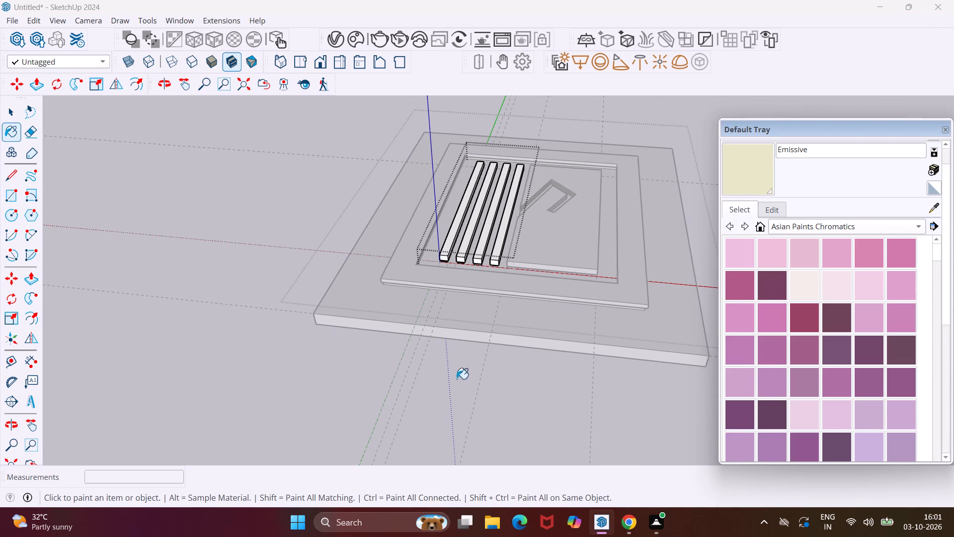
pyautogui.press('space')
pyautogui.click(447, 407)
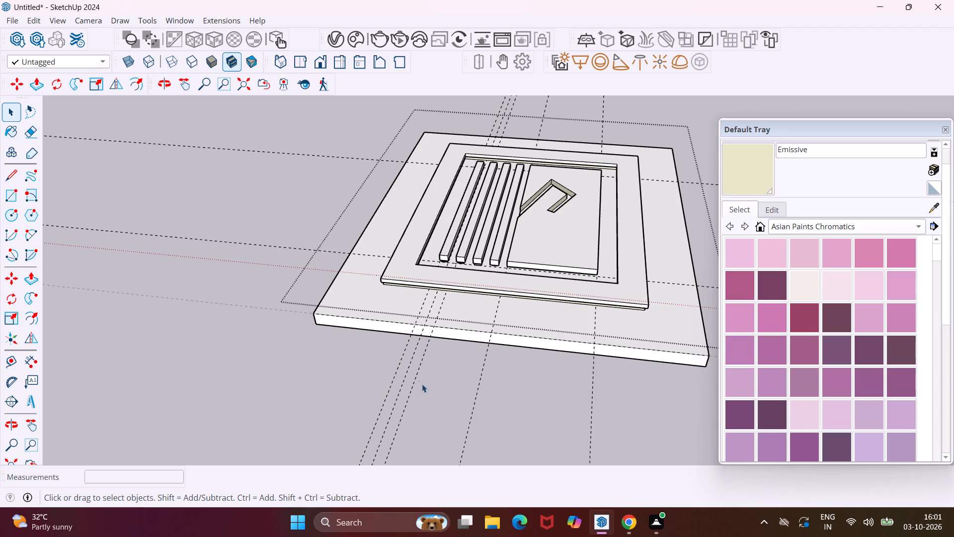
# Create a new Generic material in the V-Ray Asset Editor.
pyautogui.moveTo(420, 378); pyautogui.dragTo(473, 384, button='middle')
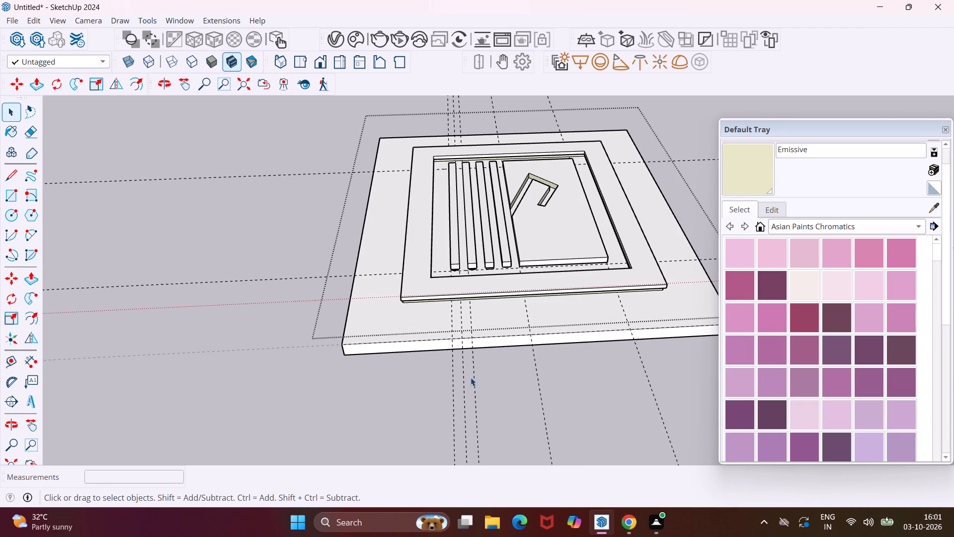
pyautogui.click(347, 44)
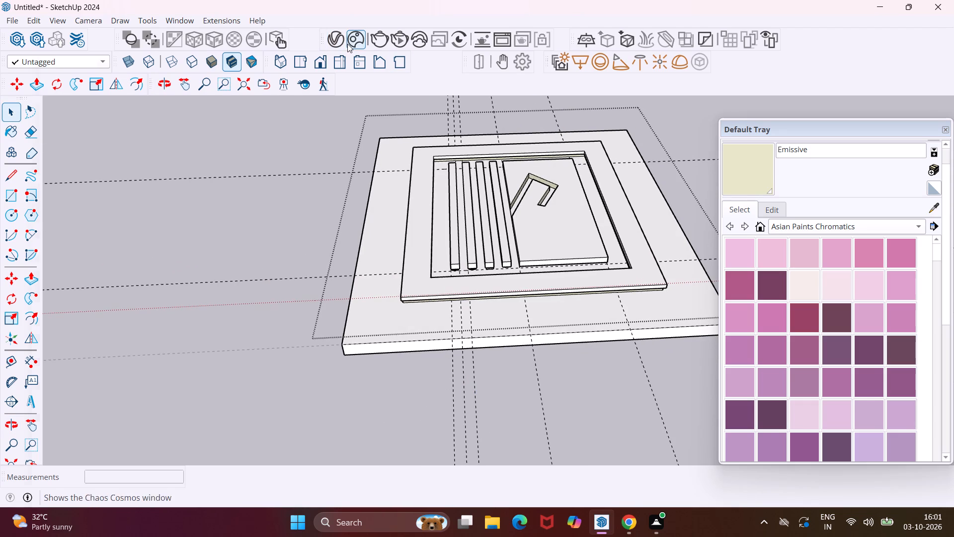
pyautogui.click(337, 3)
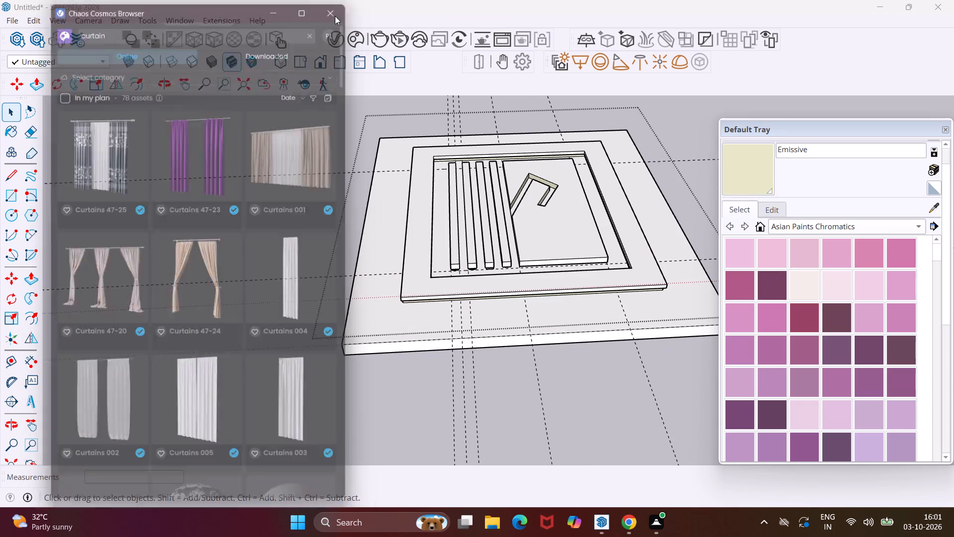
pyautogui.click(336, 34)
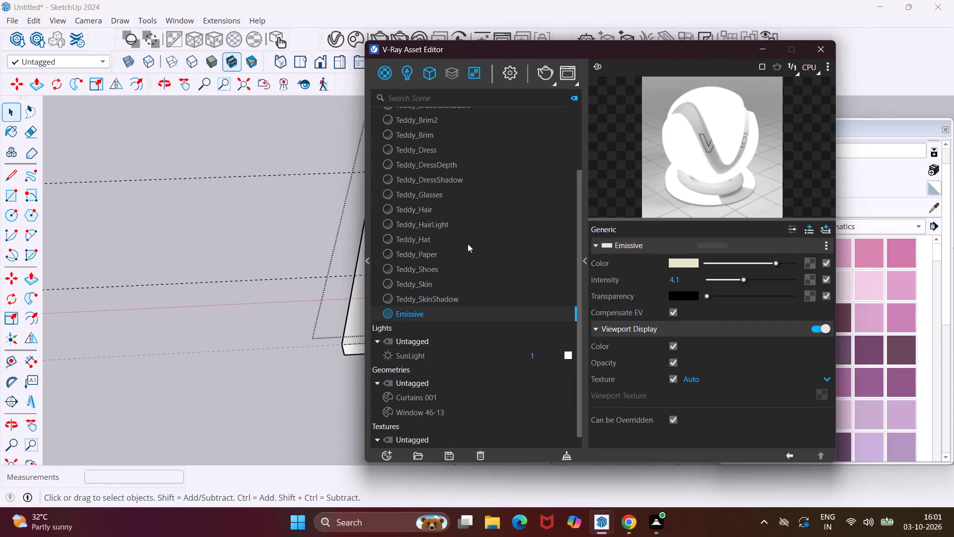
pyautogui.click(385, 454)
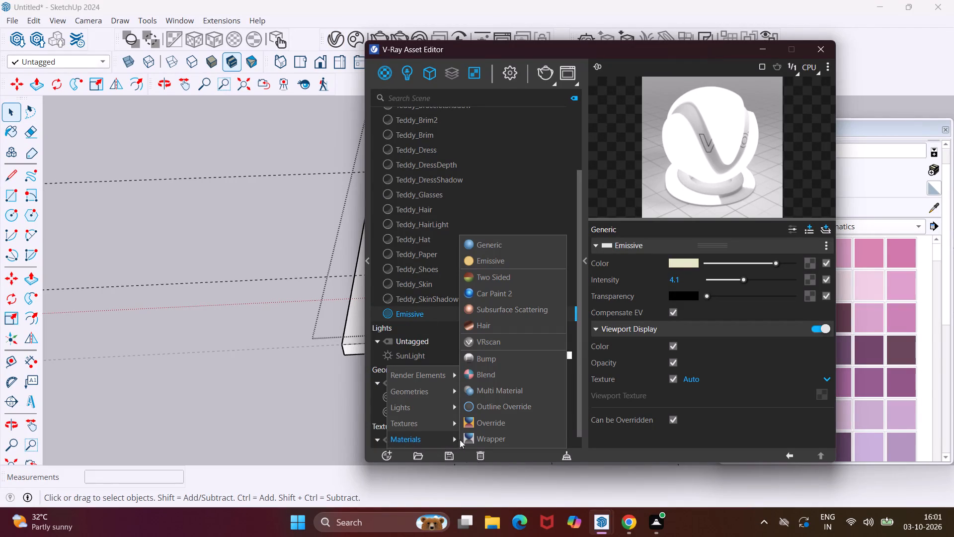
pyautogui.click(536, 251)
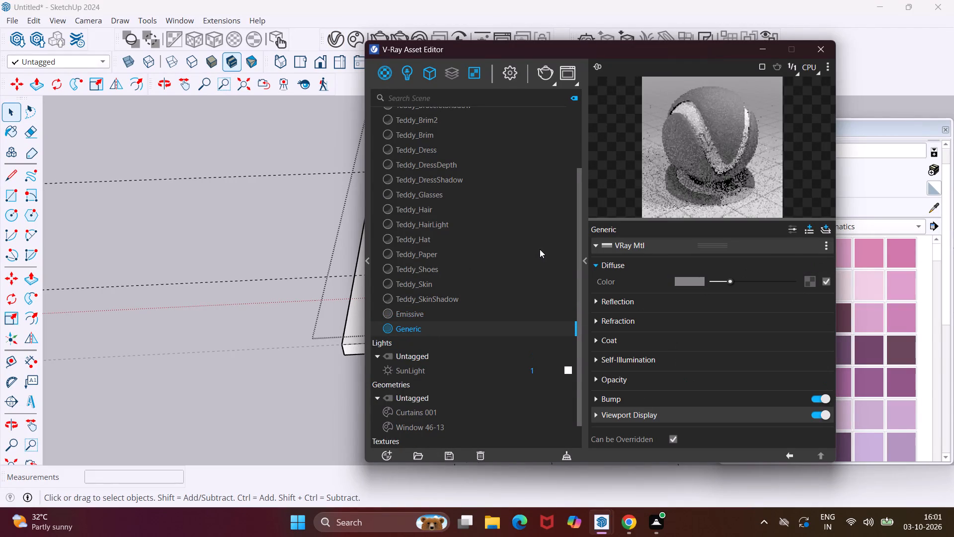
# Set the new Generic material's diffuse color to an untinted white at full brightness.
pyautogui.click(686, 280)
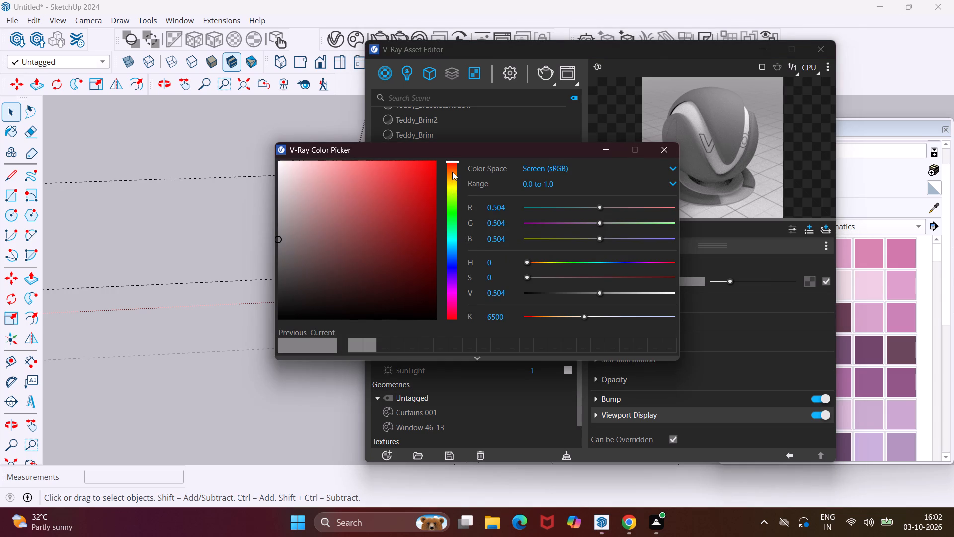
pyautogui.click(279, 171)
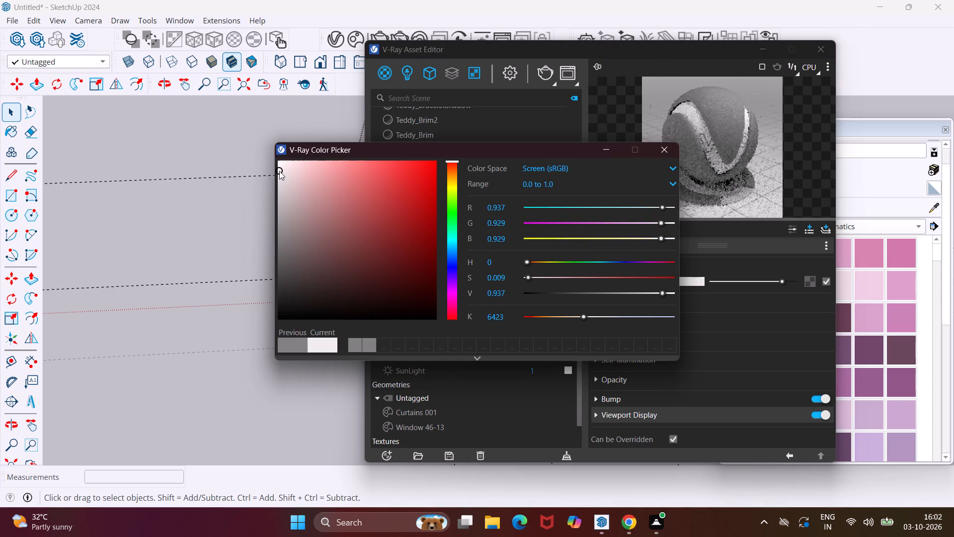
pyautogui.click(281, 175)
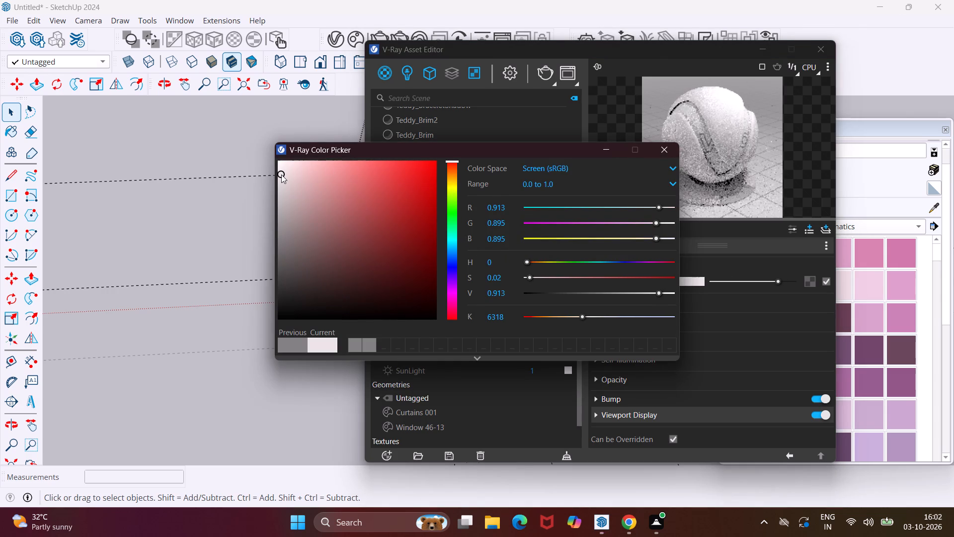
pyautogui.click(284, 180)
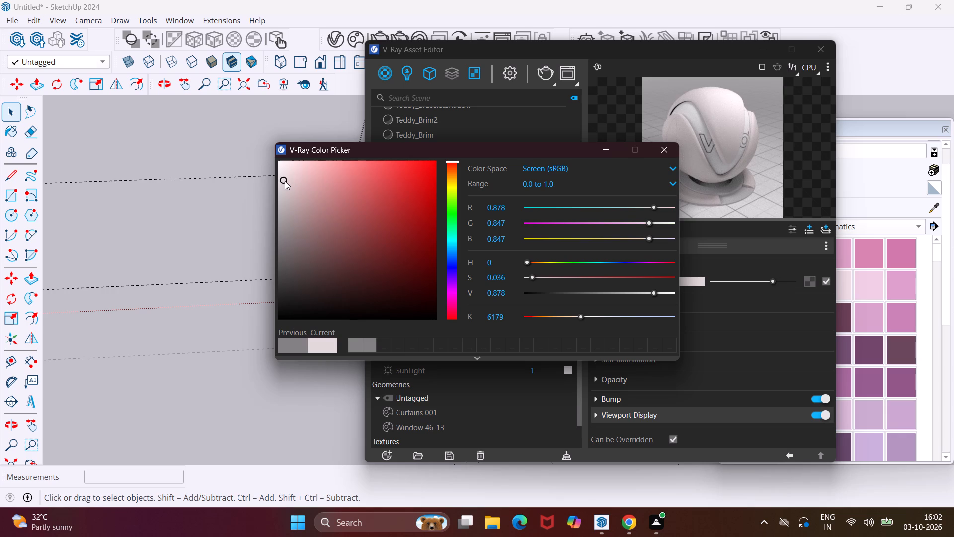
pyautogui.click(286, 173)
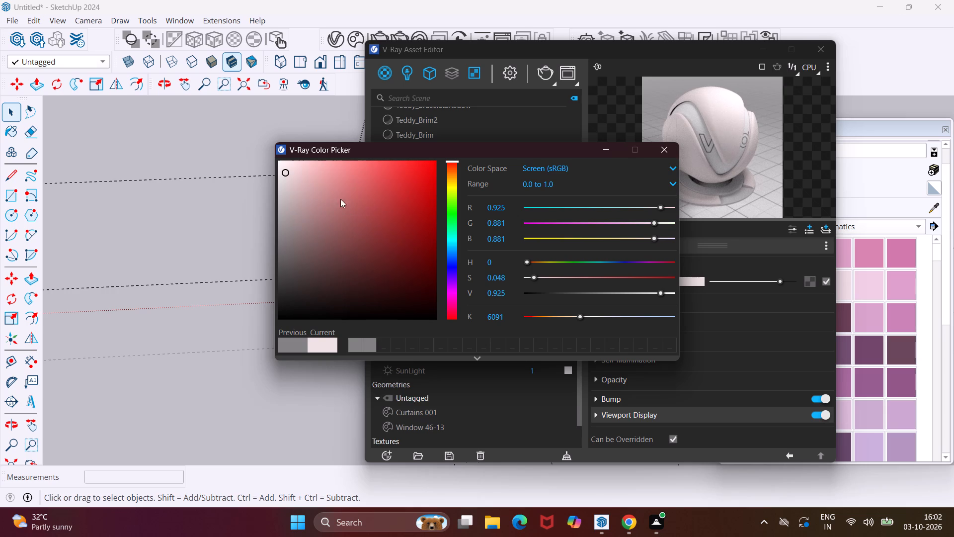
pyautogui.click(289, 163)
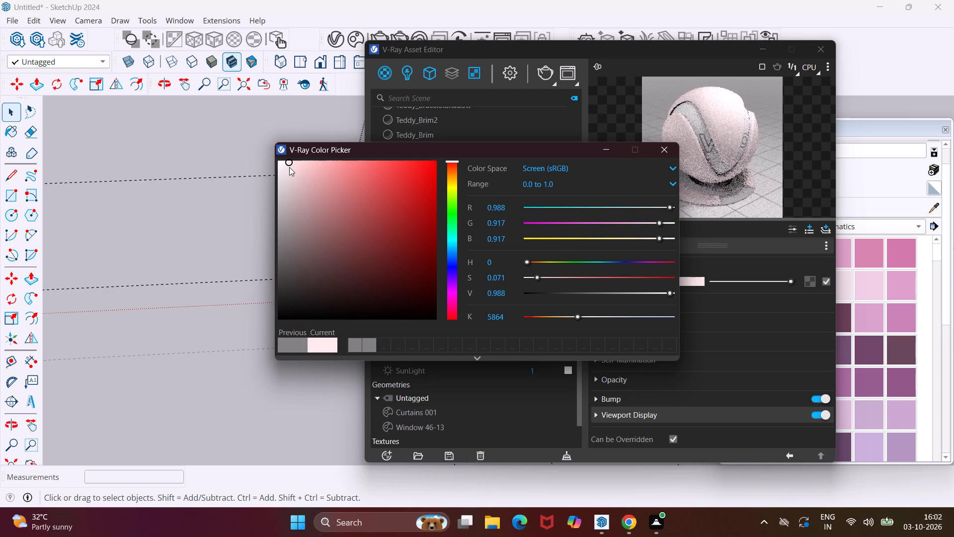
pyautogui.click(289, 167)
pyautogui.click(277, 162)
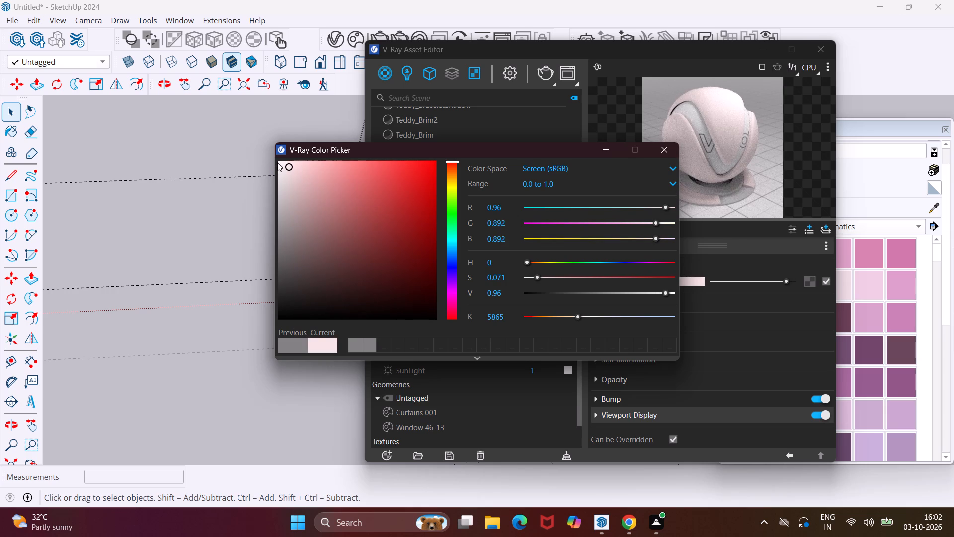
pyautogui.click(282, 166)
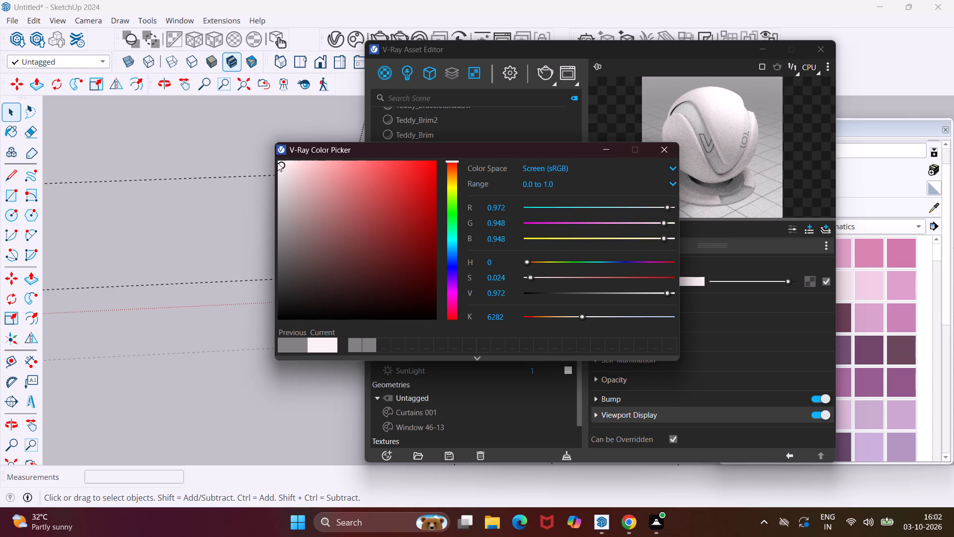
pyautogui.click(277, 163)
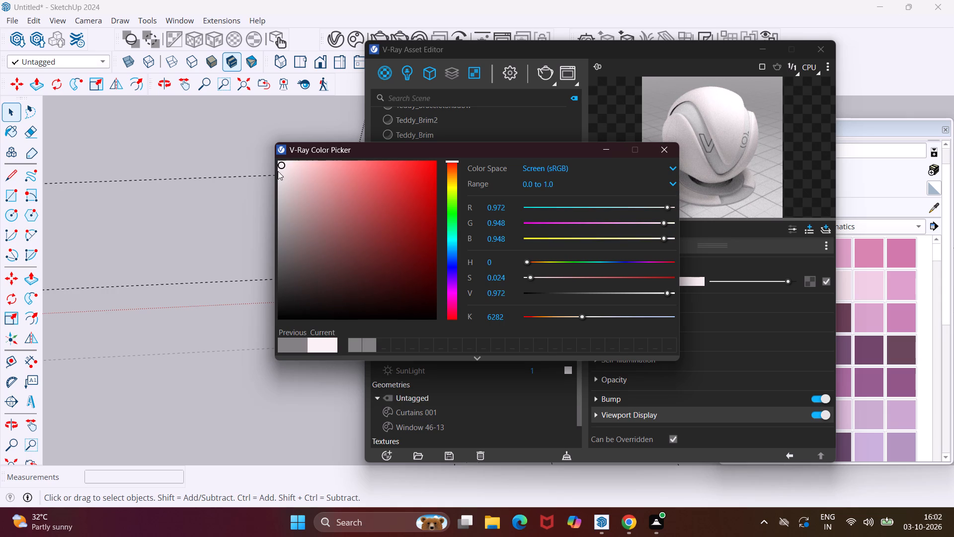
pyautogui.click(278, 171)
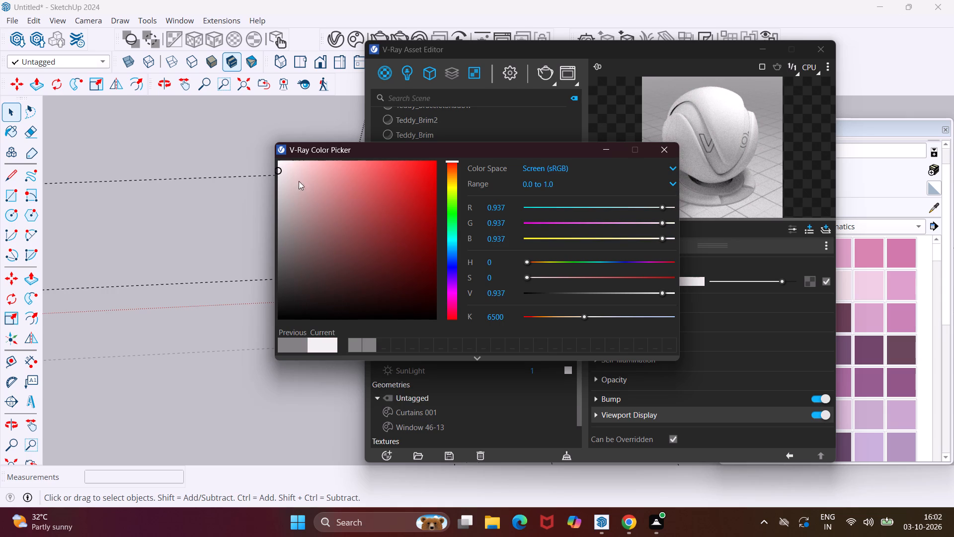
pyautogui.click(654, 148)
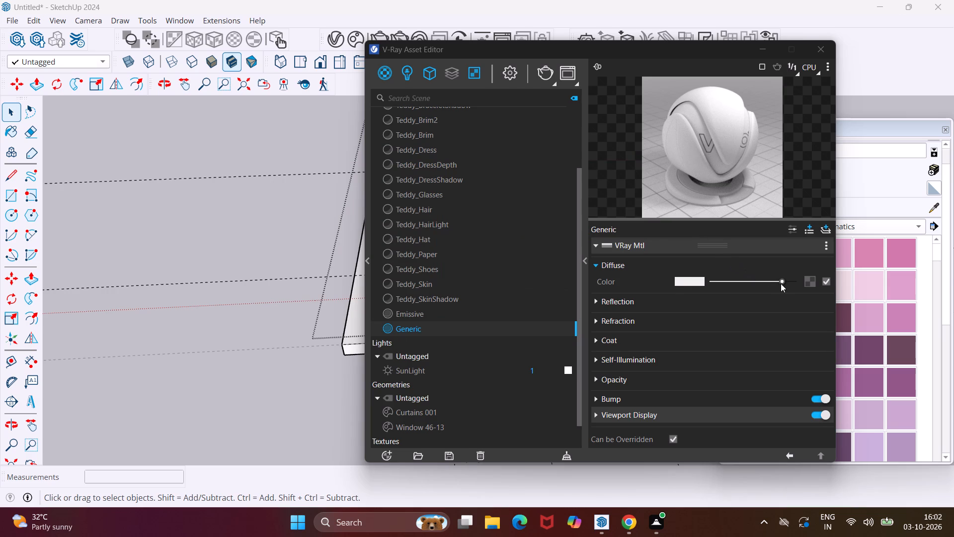
pyautogui.moveTo(782, 283); pyautogui.dragTo(794, 282)
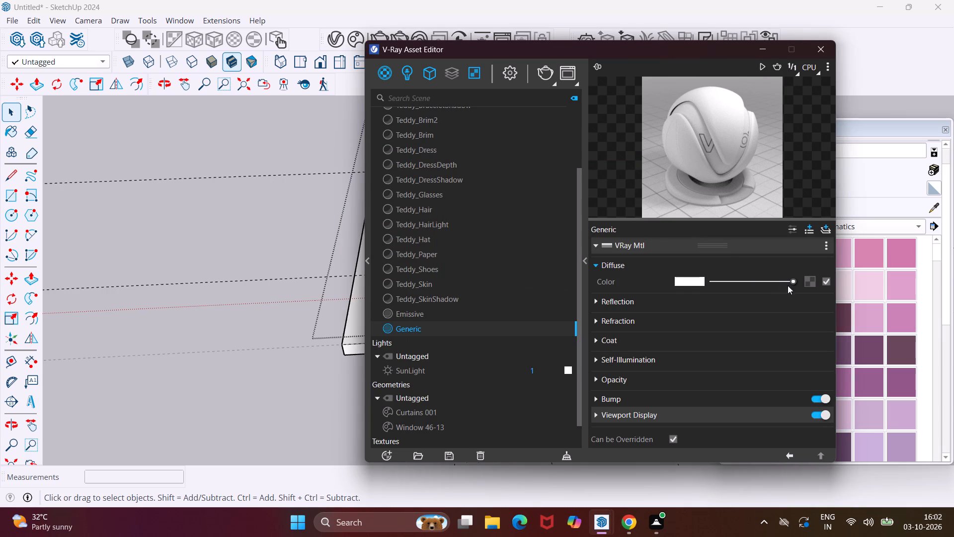
# Set the Generic material's reflection color to an untinted near-white.
pyautogui.click(596, 301)
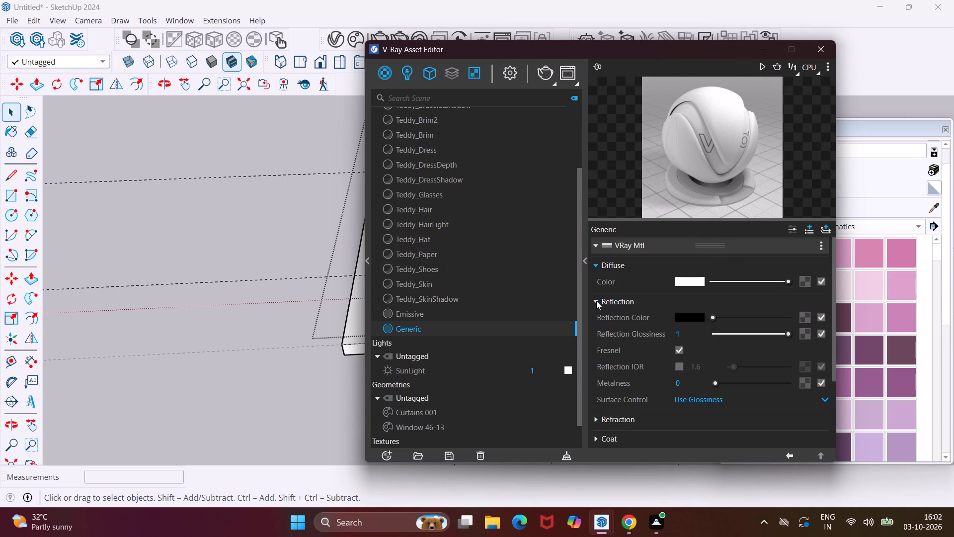
pyautogui.click(686, 318)
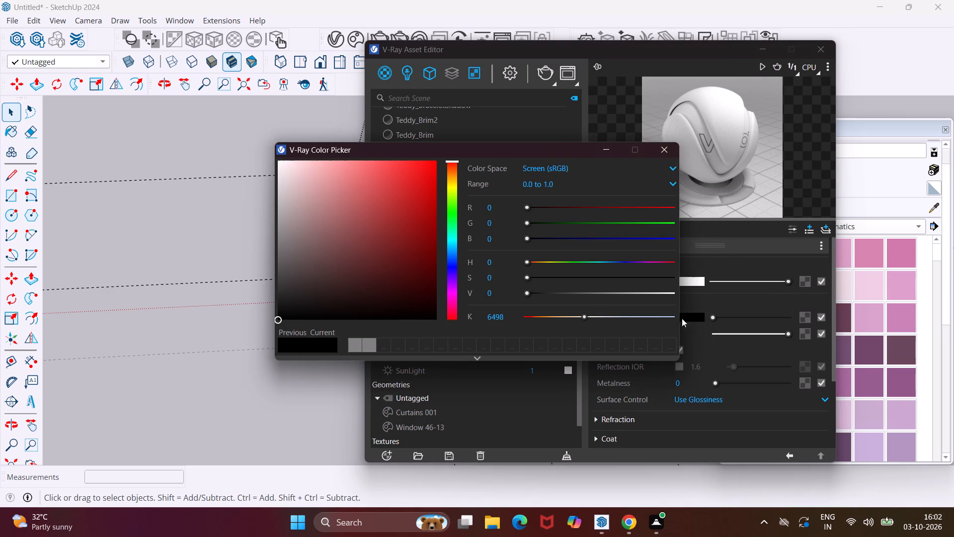
pyautogui.click(279, 174)
pyautogui.click(278, 170)
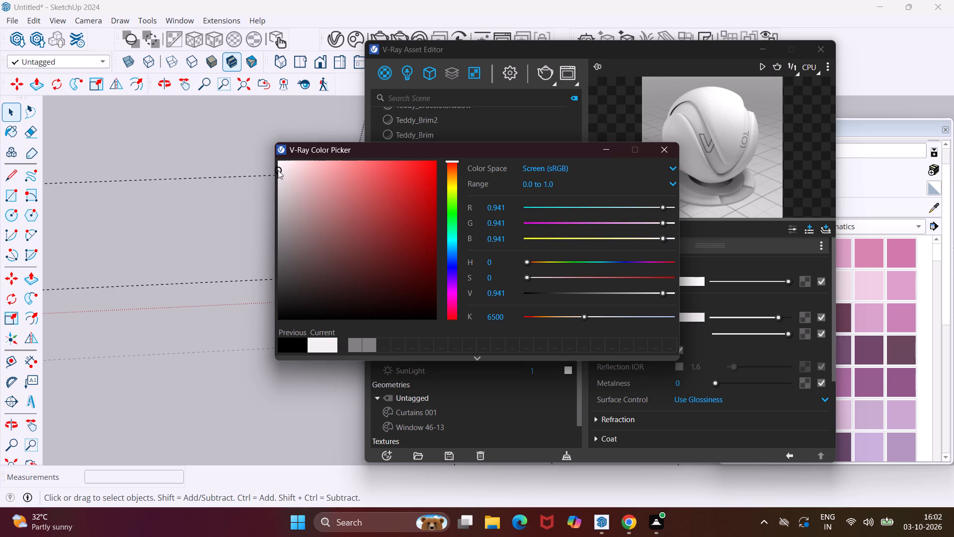
pyautogui.click(654, 152)
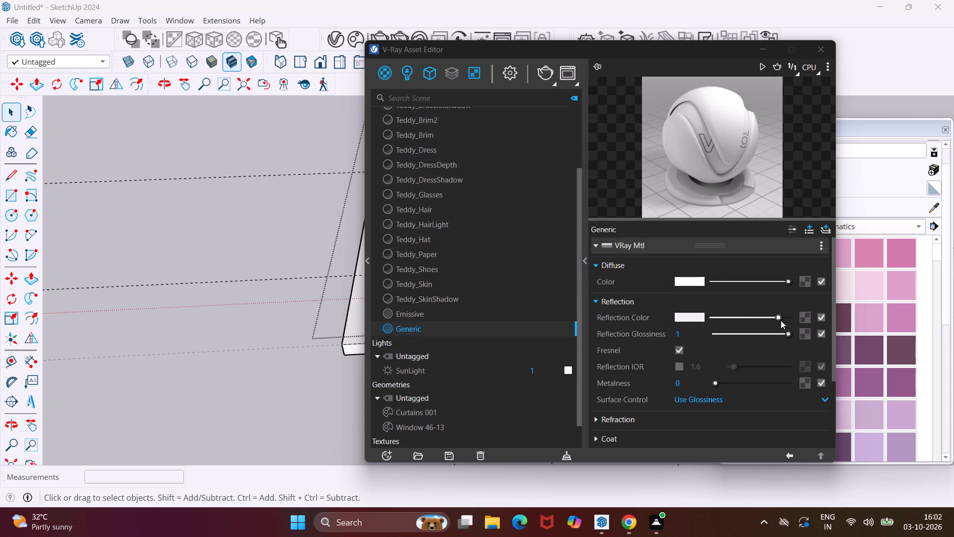
pyautogui.moveTo(780, 319); pyautogui.dragTo(785, 320)
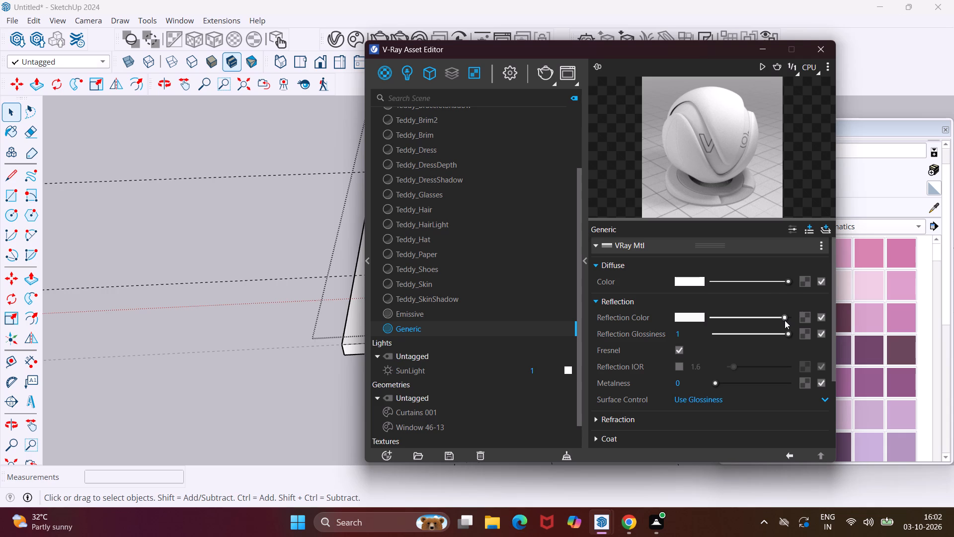
# Lower the Generic material's reflection glossiness to 0.08, enable its Reflection IOR at 1.6, and close the V-Ray Asset Editor.
pyautogui.moveTo(787, 336); pyautogui.dragTo(765, 335)
pyautogui.moveTo(765, 335); pyautogui.dragTo(721, 338)
pyautogui.moveTo(721, 338); pyautogui.dragTo(721, 338)
pyautogui.click(682, 365)
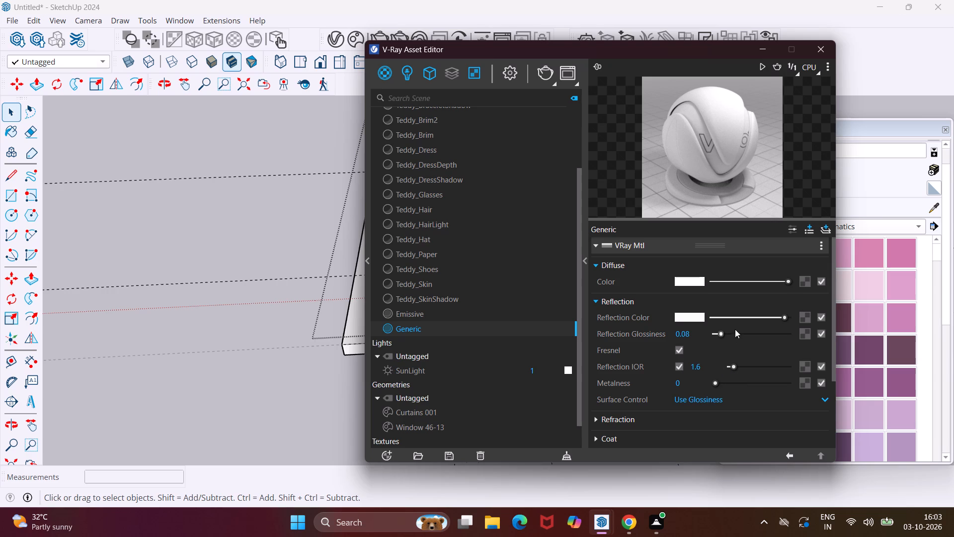
pyautogui.click(821, 50)
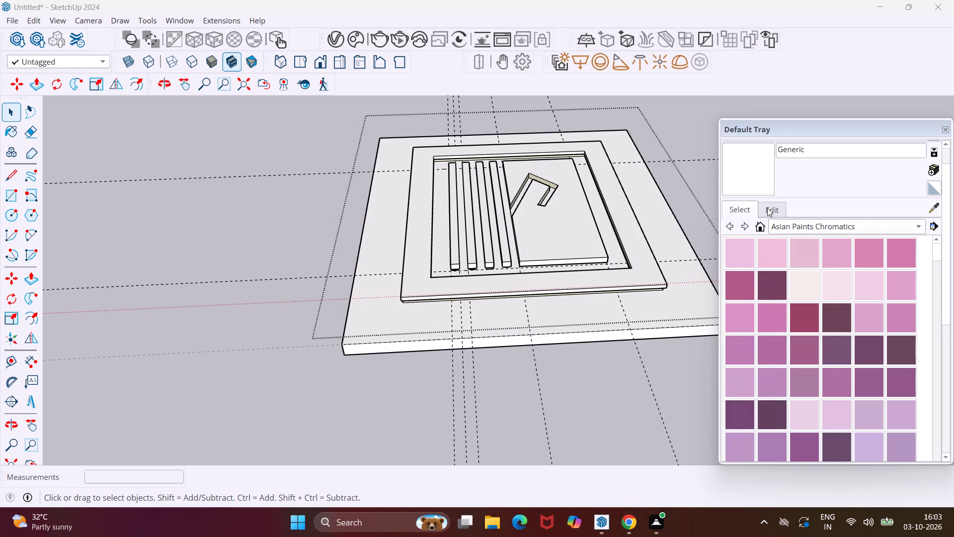
# Paint the ceiling frame's broad face and the adjoining long outer side with Generic.
pyautogui.click(756, 170)
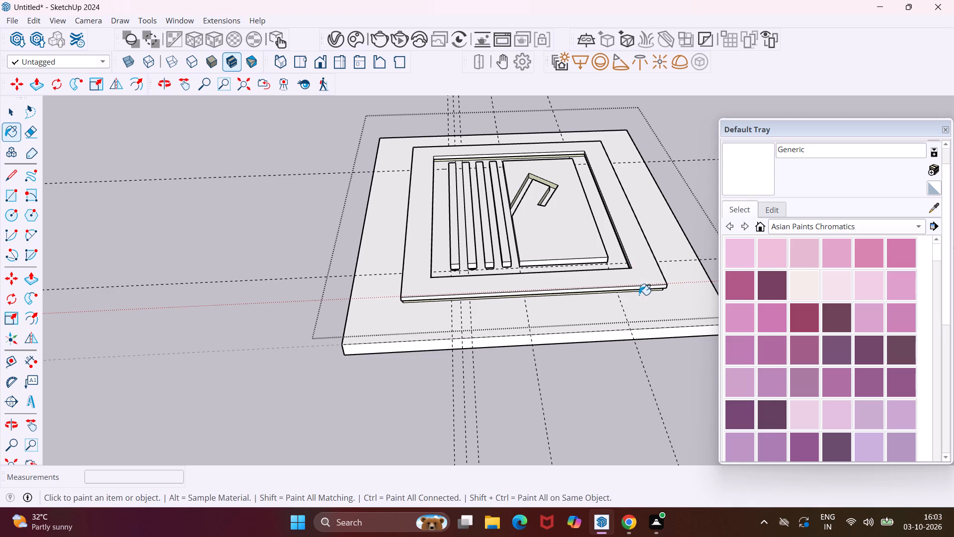
pyautogui.scroll(8, 639, 294)
pyautogui.click(646, 269)
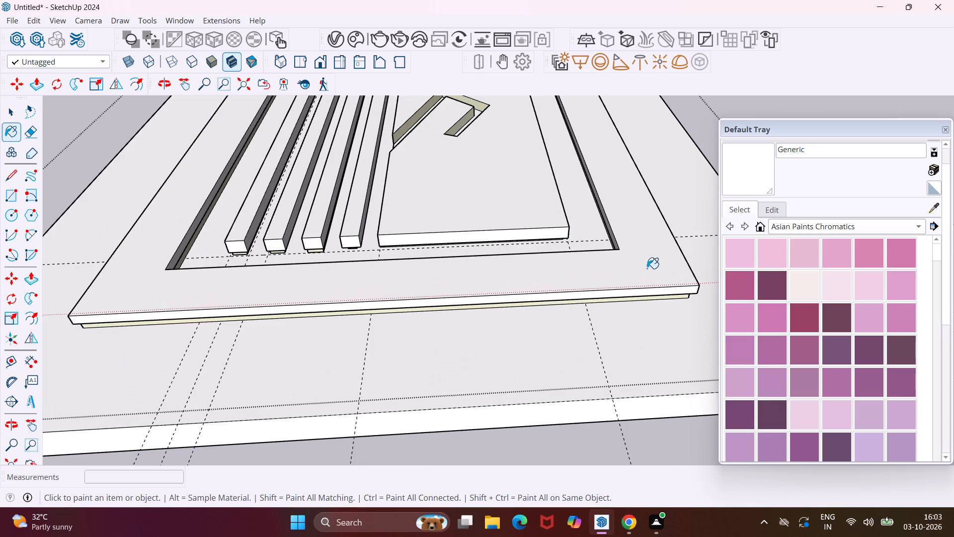
pyautogui.scroll(4, 650, 288)
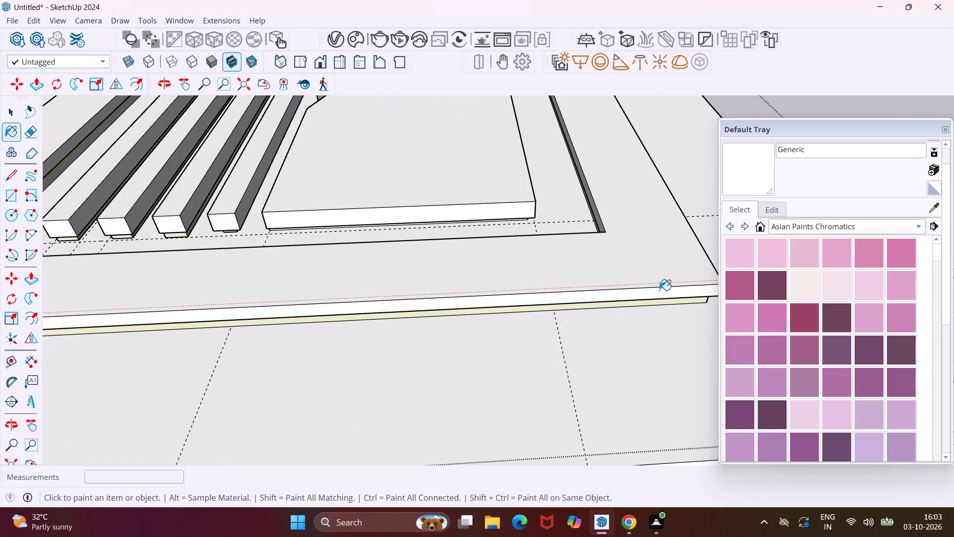
pyautogui.click(659, 290)
pyautogui.click(663, 293)
pyautogui.scroll(10, 663, 293)
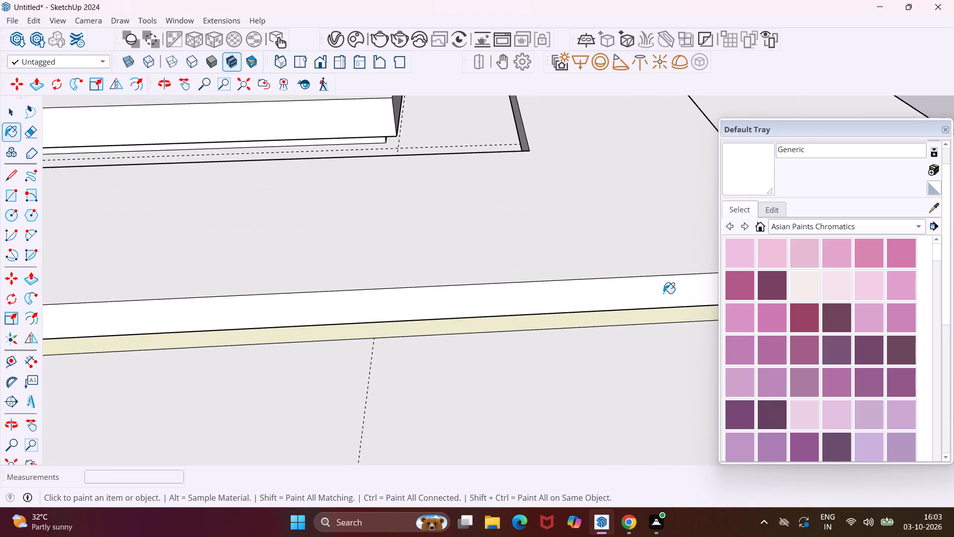
pyautogui.click(664, 293)
pyautogui.doubleClick(656, 291)
pyautogui.scroll(-6, 611, 278)
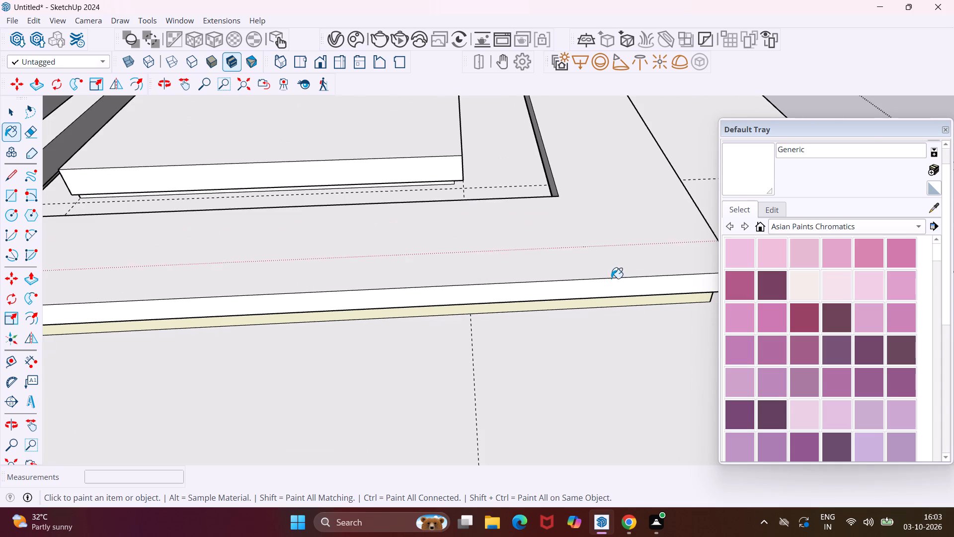
# Paint Generic onto the base slab around the frame, the central panel's edge and broad face, and the recessed surface beside it.
pyautogui.click(608, 368)
pyautogui.click(439, 164)
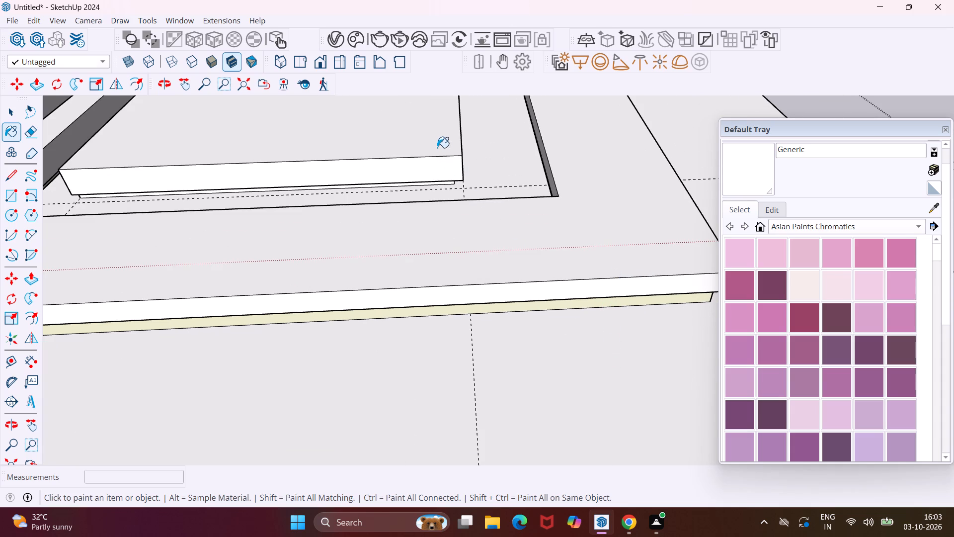
pyautogui.click(437, 148)
pyautogui.click(516, 173)
# Paint the frame opening's inner side beside the panel, the recess beside the bars, and the surrounding slab face with Generic.
pyautogui.scroll(-3, 516, 173)
pyautogui.moveTo(533, 176); pyautogui.dragTo(652, 179, button='middle')
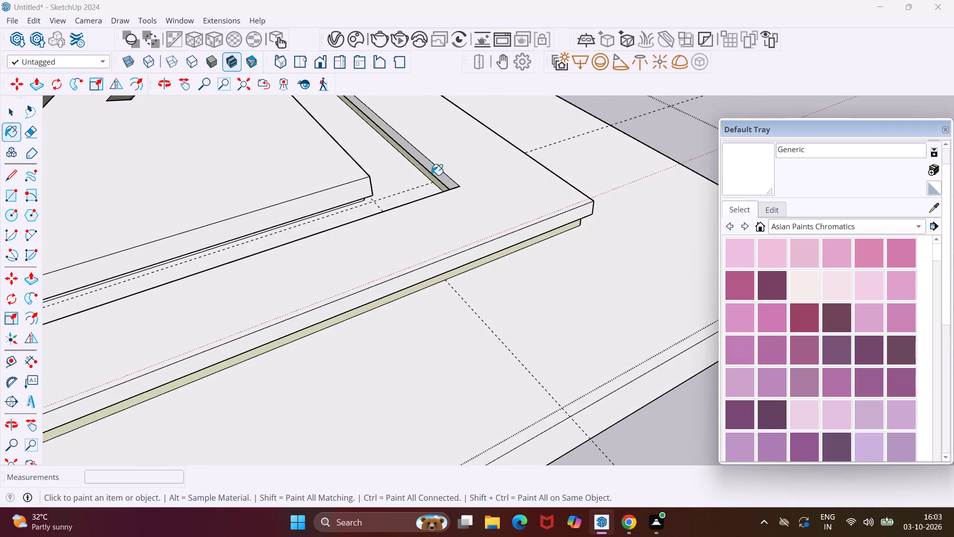
pyautogui.scroll(8, 430, 175)
pyautogui.click(444, 164)
pyautogui.scroll(-6, 470, 165)
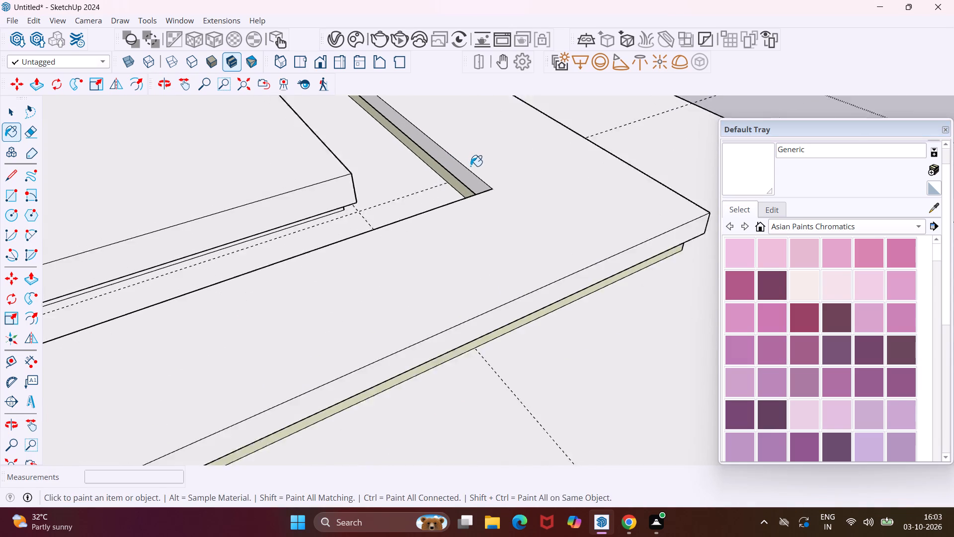
pyautogui.scroll(-15, 471, 169)
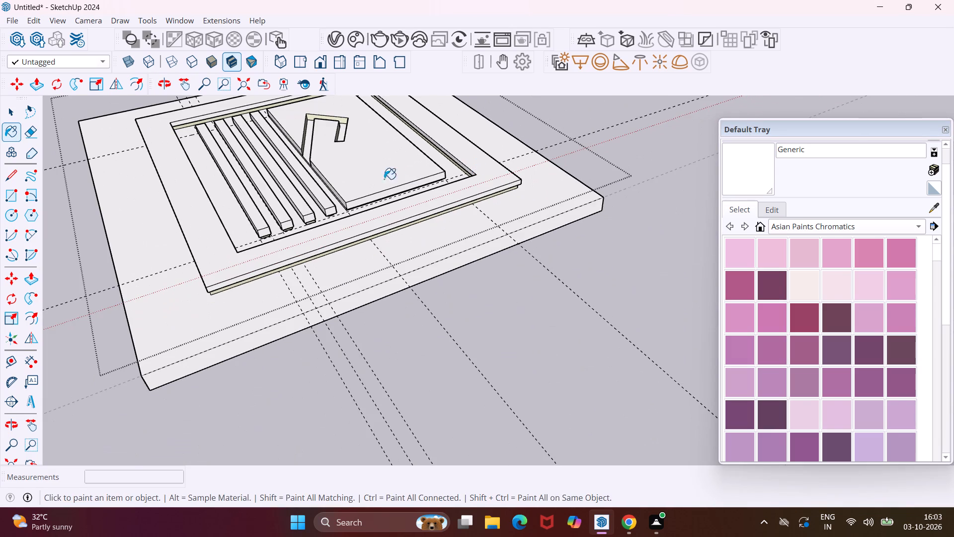
pyautogui.scroll(4, 235, 215)
pyautogui.click(234, 212)
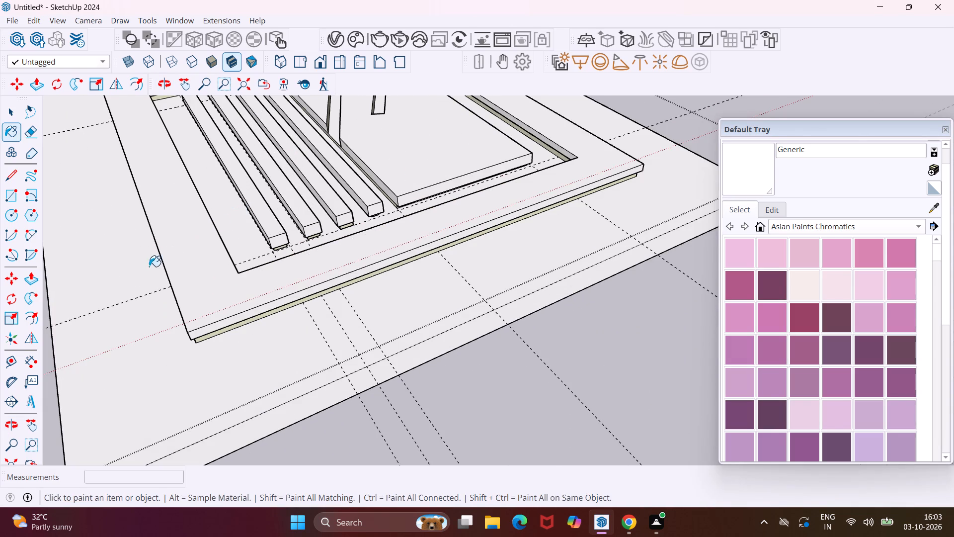
pyautogui.click(132, 284)
# Paint the frame's outer side next to the bars and two adjoining inner sides of its opening with Generic.
pyautogui.scroll(3, 159, 276)
pyautogui.moveTo(170, 272); pyautogui.dragTo(346, 228, button='middle')
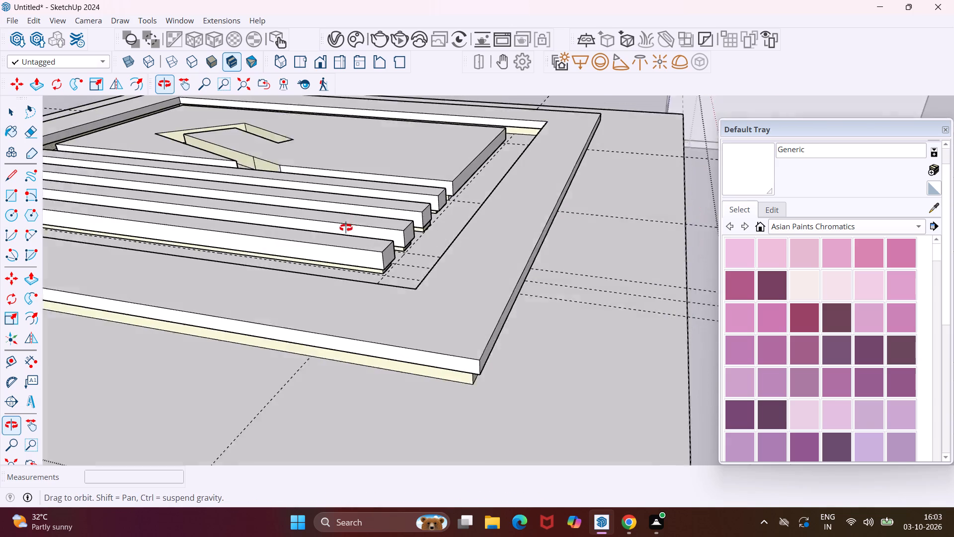
pyautogui.moveTo(346, 228); pyautogui.dragTo(352, 224, button='middle')
pyautogui.scroll(5, 327, 336)
pyautogui.click(325, 330)
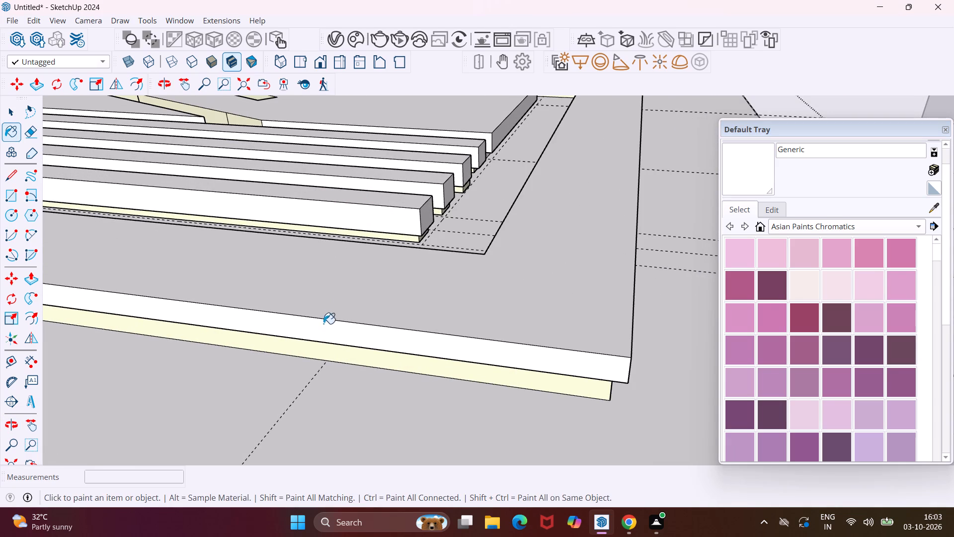
pyautogui.moveTo(357, 290); pyautogui.dragTo(709, 292, button='middle')
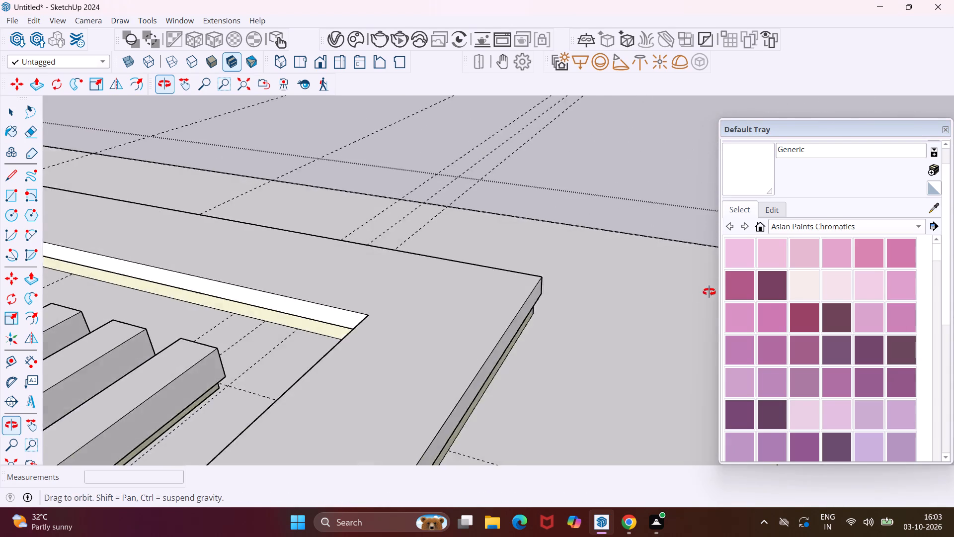
pyautogui.moveTo(709, 292); pyautogui.dragTo(881, 253, button='middle')
pyautogui.scroll(7, 285, 402)
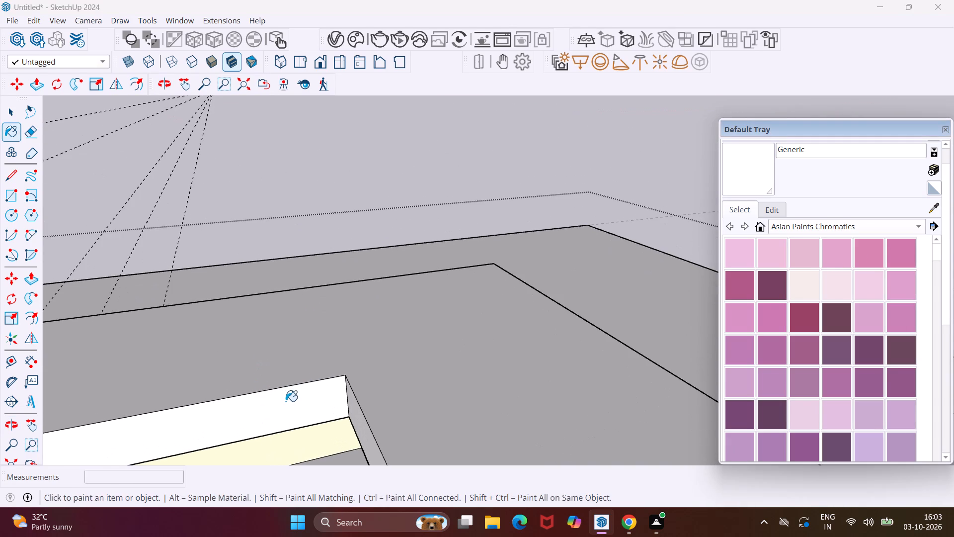
pyautogui.click(286, 401)
pyautogui.click(358, 423)
# Paint the base slab's exposed side edge and its broad face around the frame with Generic.
pyautogui.scroll(-3, 308, 357)
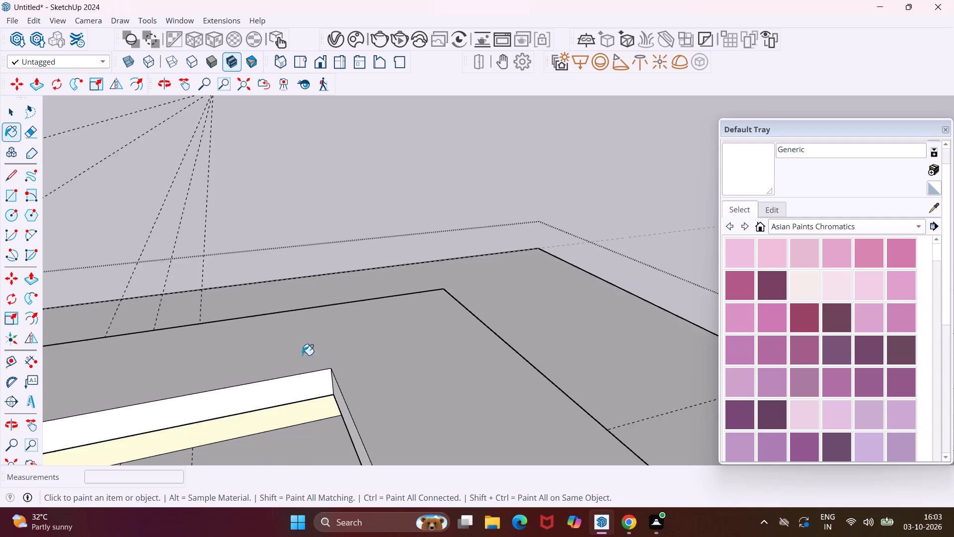
pyautogui.scroll(-20, 302, 355)
pyautogui.scroll(-14, 302, 355)
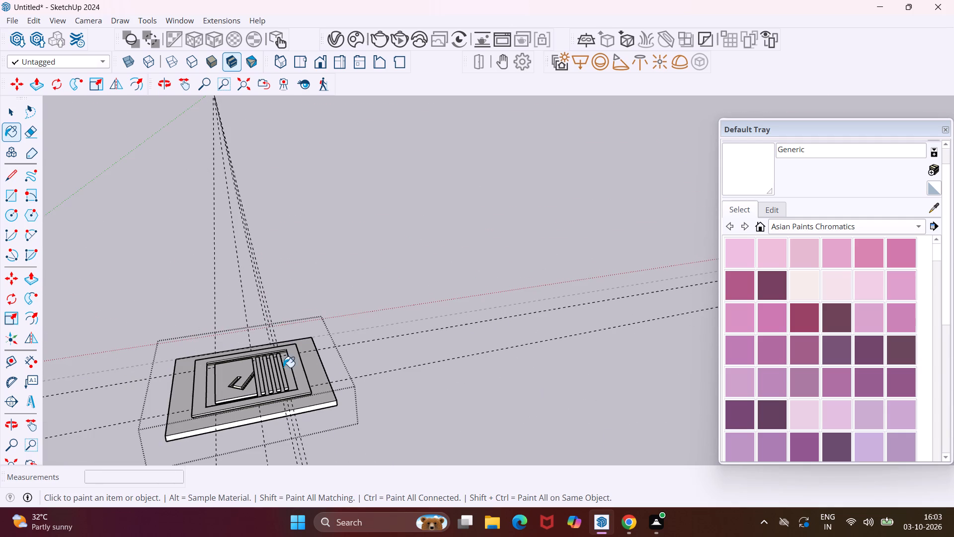
pyautogui.scroll(10, 250, 428)
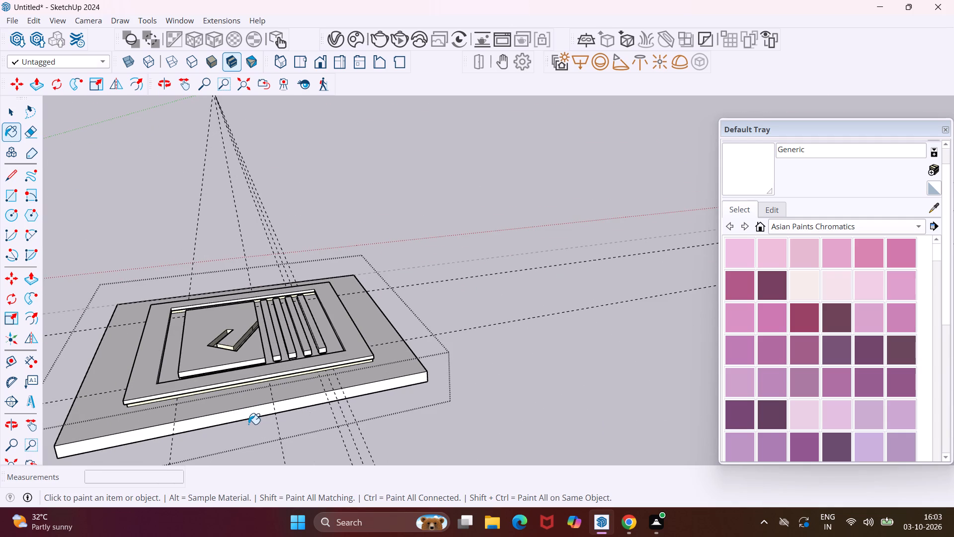
pyautogui.click(244, 419)
pyautogui.click(237, 402)
# Paint the frame's outer side opposite the first painted long side with Generic, and finish painting.
pyautogui.scroll(14, 216, 388)
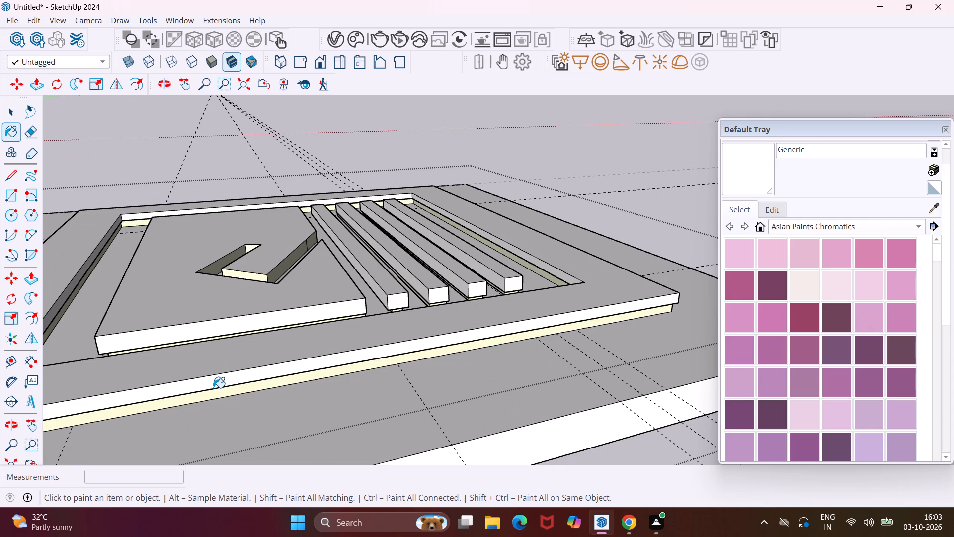
pyautogui.click(213, 387)
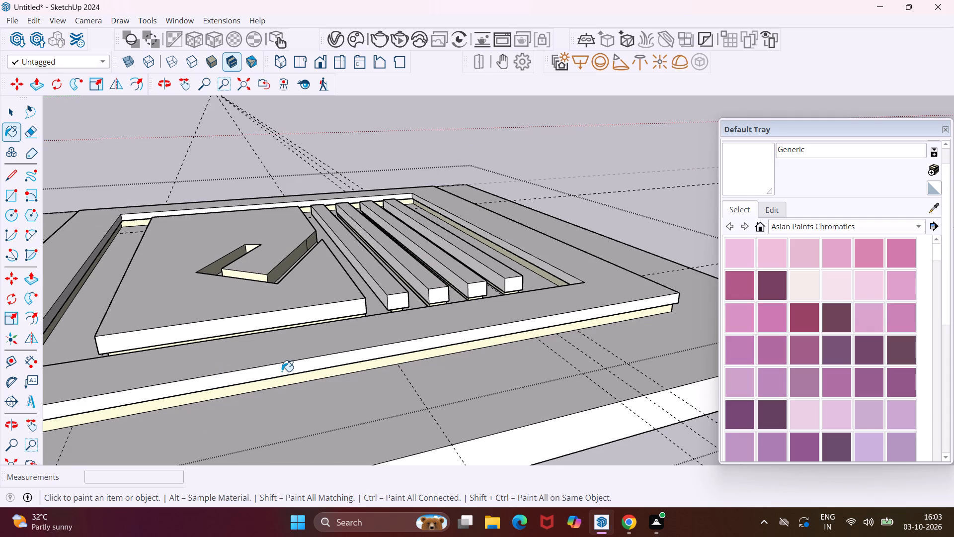
pyautogui.click(282, 370)
pyautogui.scroll(-5, 278, 367)
pyautogui.moveTo(278, 367); pyautogui.dragTo(548, 398, button='middle')
pyautogui.scroll(-9, 398, 352)
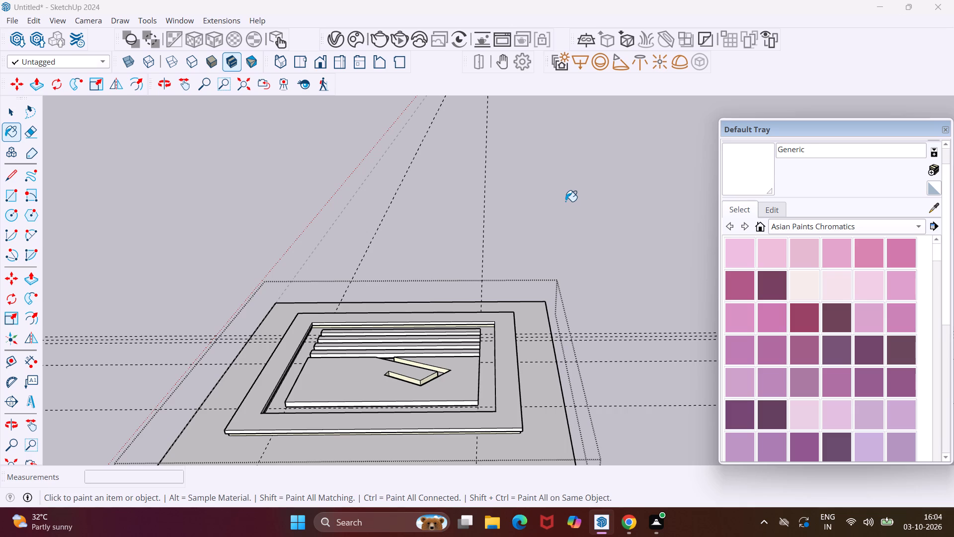
pyautogui.press('Escape')
pyautogui.press('space')
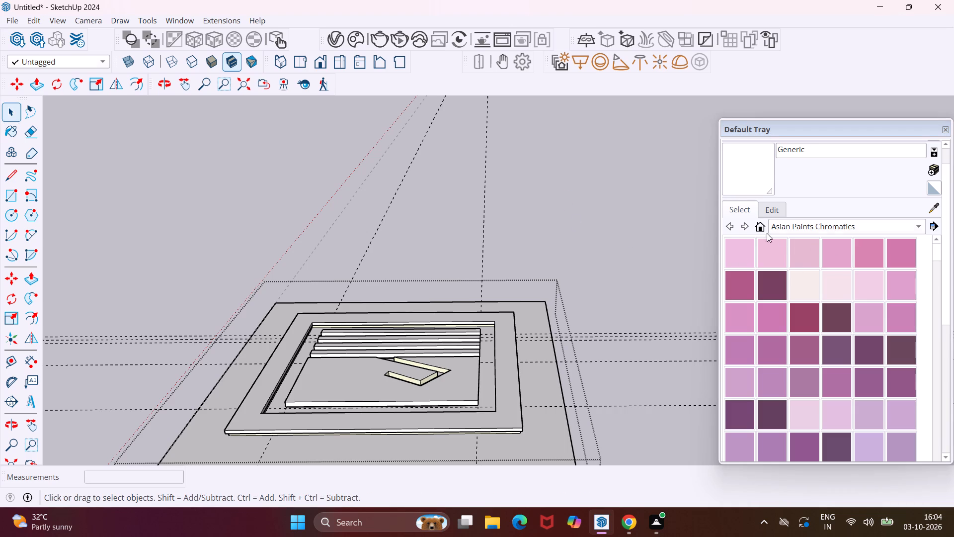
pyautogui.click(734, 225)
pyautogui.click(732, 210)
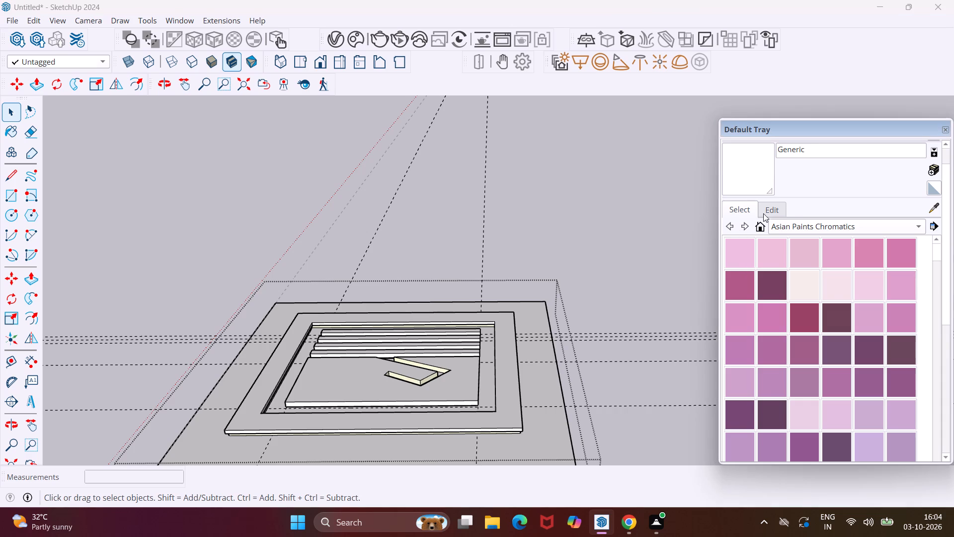
# Paint the ceiling group, including its slatted bars and panel sides, with Wood Veneer 01 from the Wood collection.
pyautogui.click(920, 226)
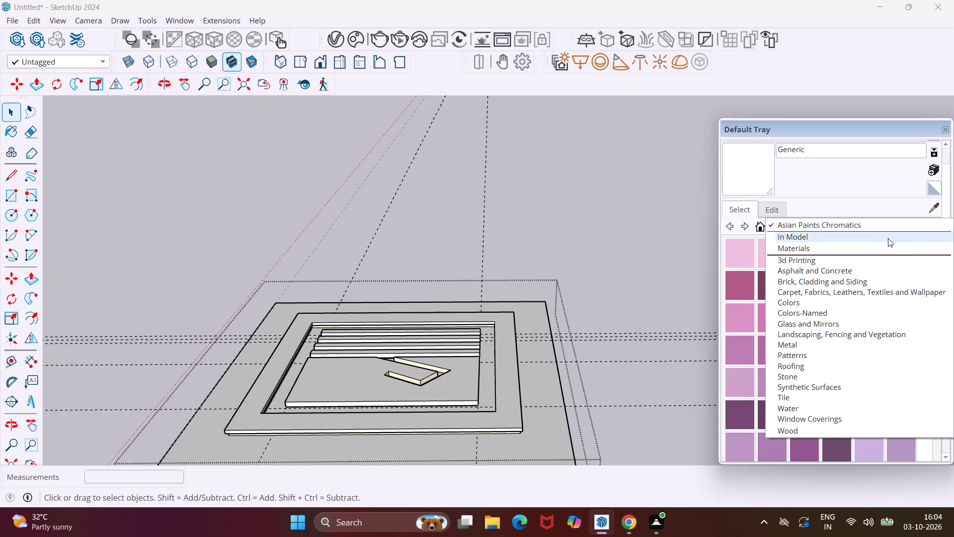
pyautogui.click(834, 428)
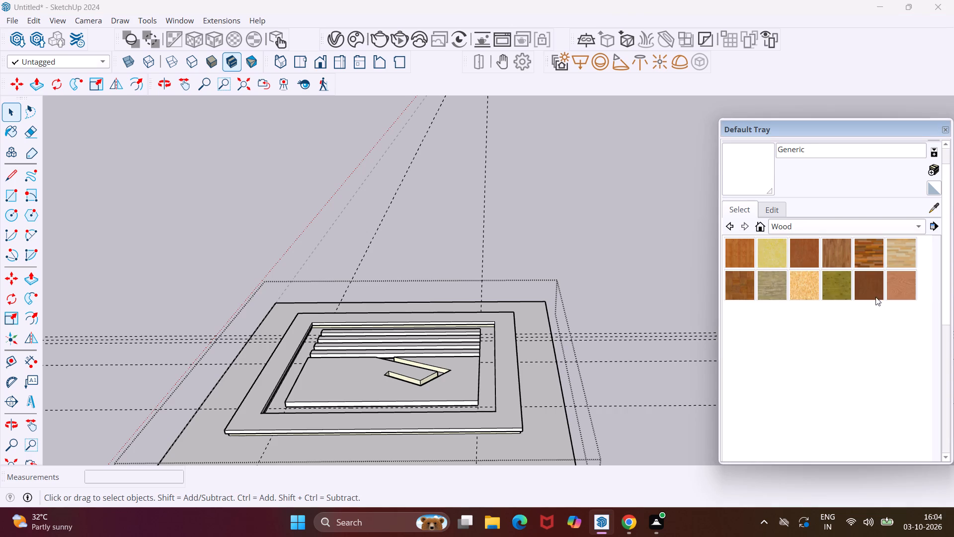
pyautogui.click(422, 400)
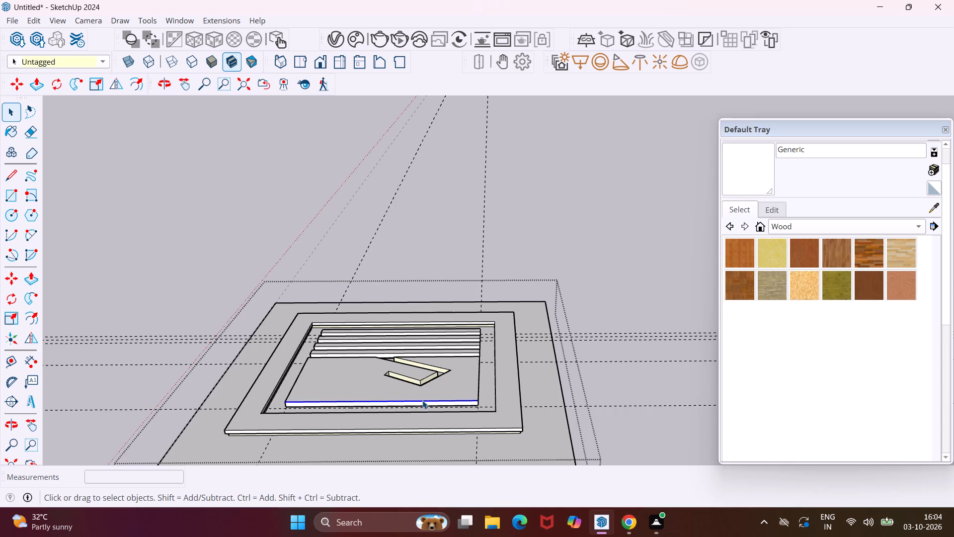
pyautogui.click(630, 389)
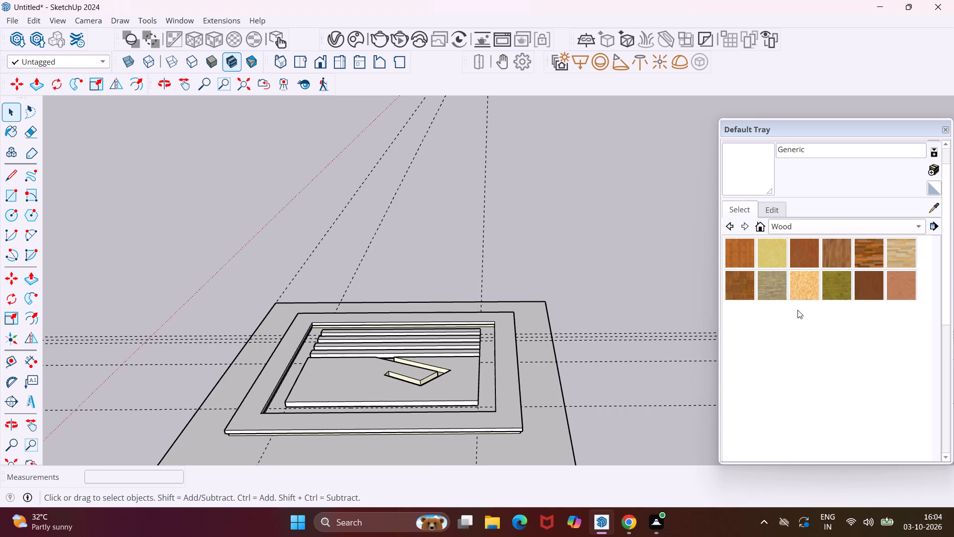
pyautogui.click(801, 258)
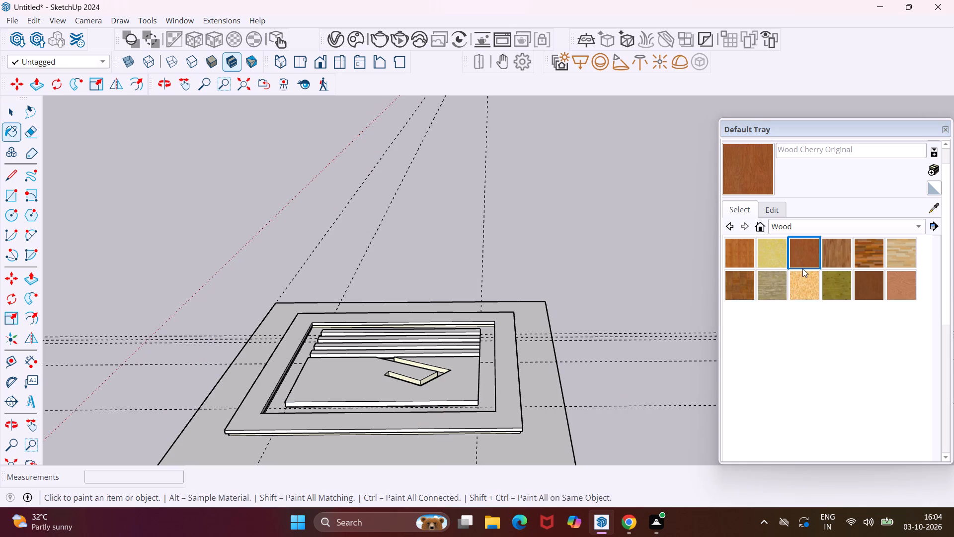
pyautogui.click(863, 283)
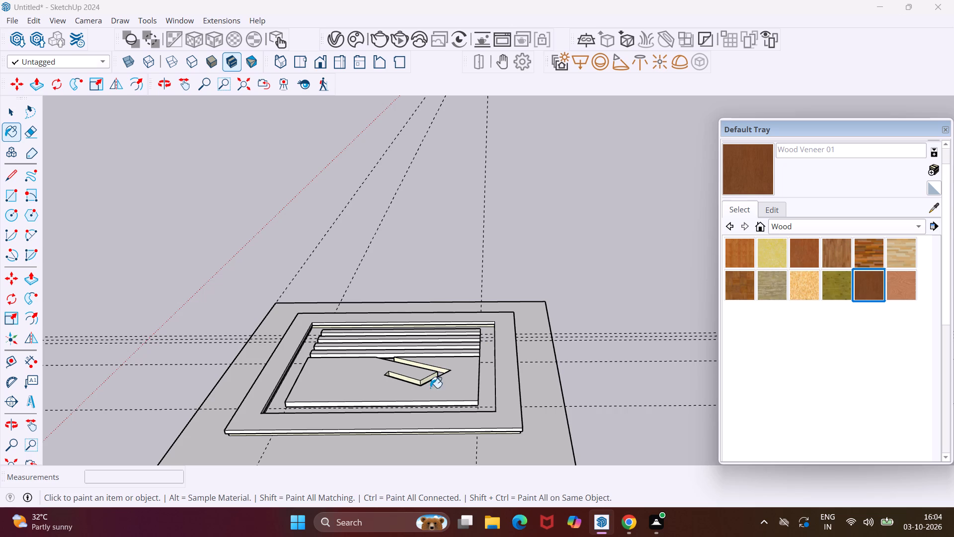
pyautogui.scroll(8, 447, 392)
pyautogui.click(447, 392)
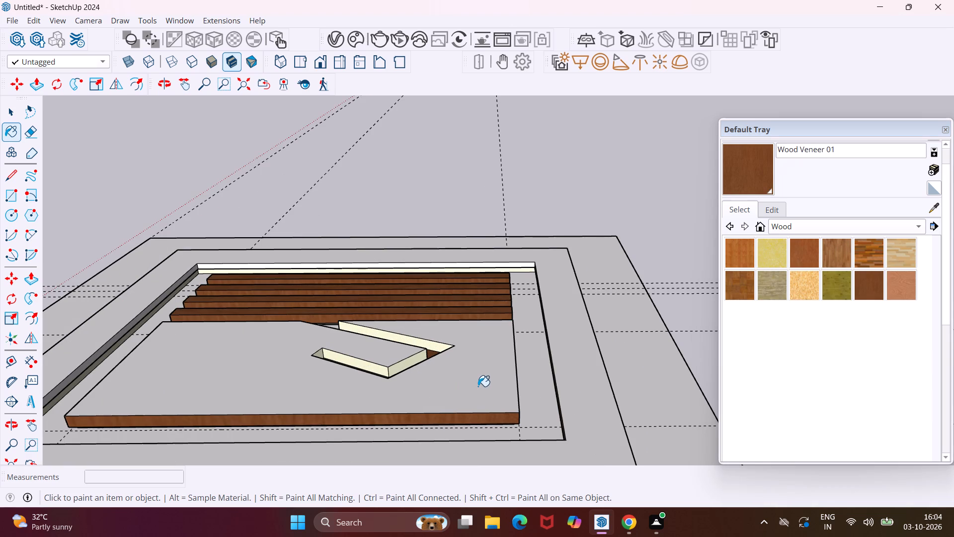
# Paint the broad face of the panel with the V-shaped cutout in Wood Veneer 01, and finish painting.
pyautogui.moveTo(478, 386); pyautogui.dragTo(250, 427, button='middle')
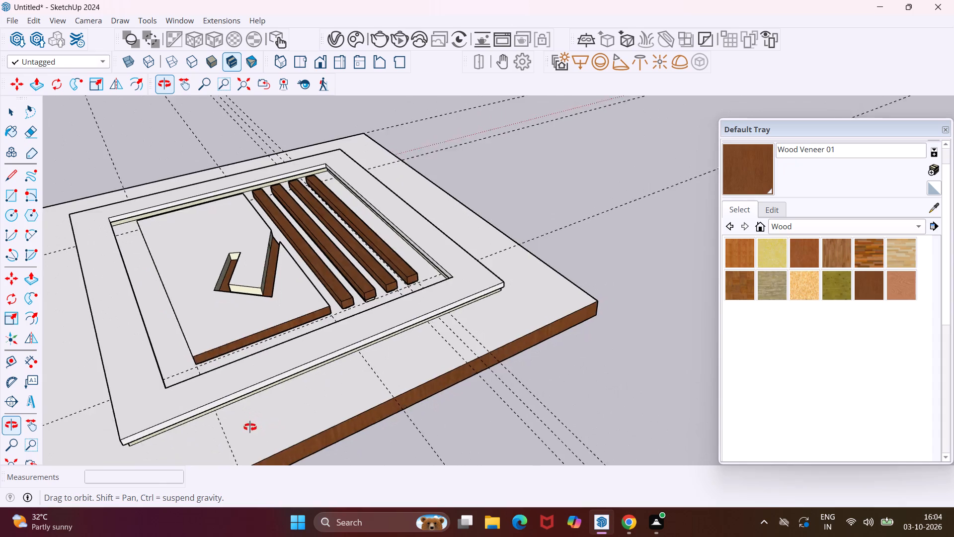
pyautogui.moveTo(250, 427); pyautogui.dragTo(170, 395, button='middle')
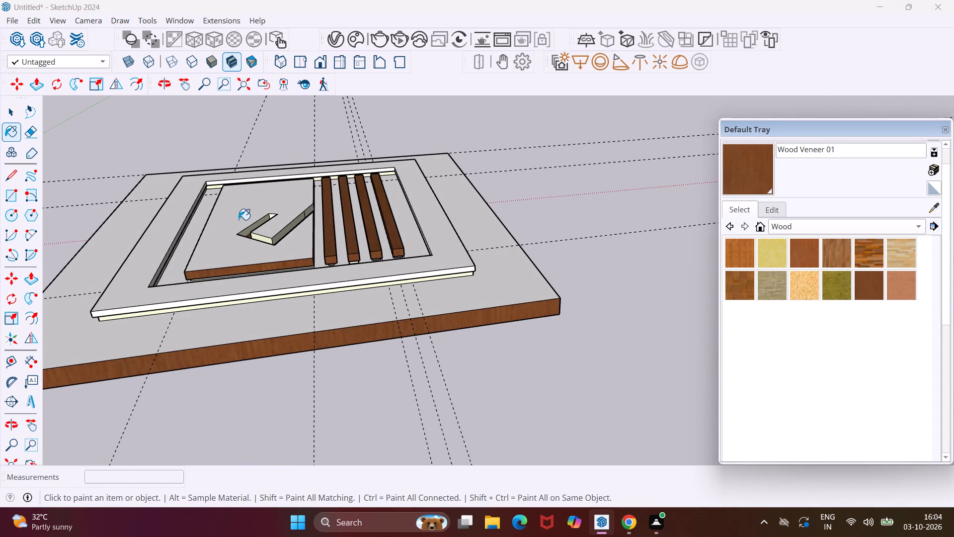
pyautogui.scroll(8, 238, 220)
pyautogui.press('Escape')
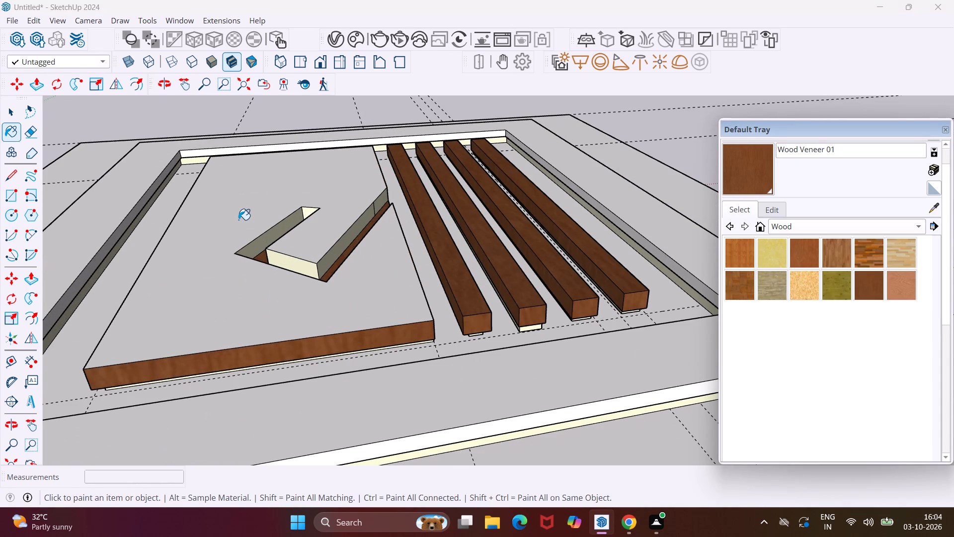
pyautogui.press('space')
pyautogui.click(235, 228)
pyautogui.doubleClick(235, 228)
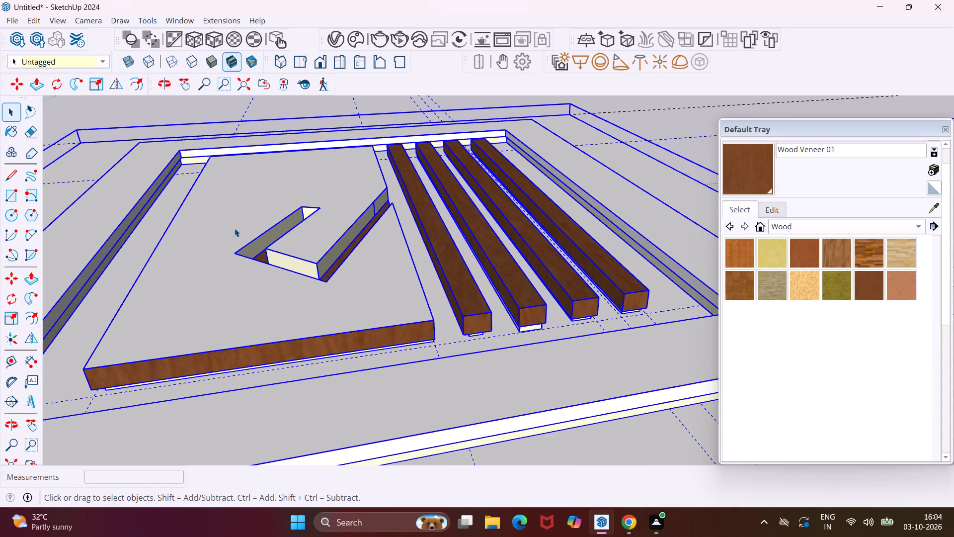
pyautogui.click(230, 242)
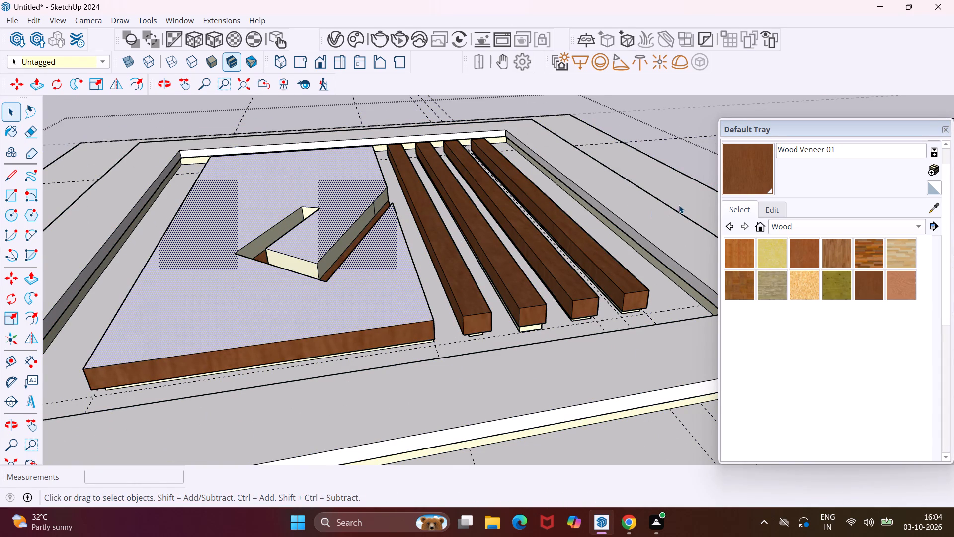
pyautogui.click(762, 178)
pyautogui.click(224, 307)
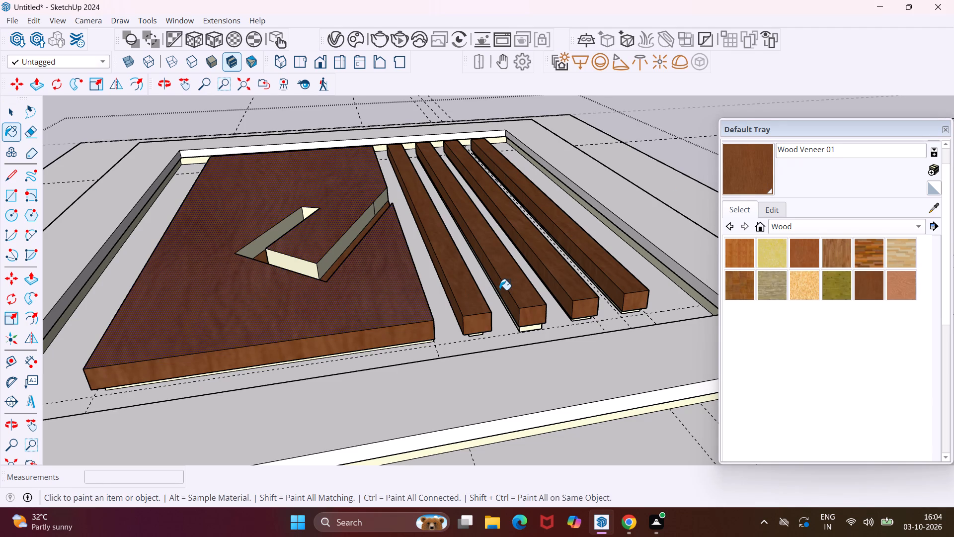
pyautogui.scroll(-8, 325, 283)
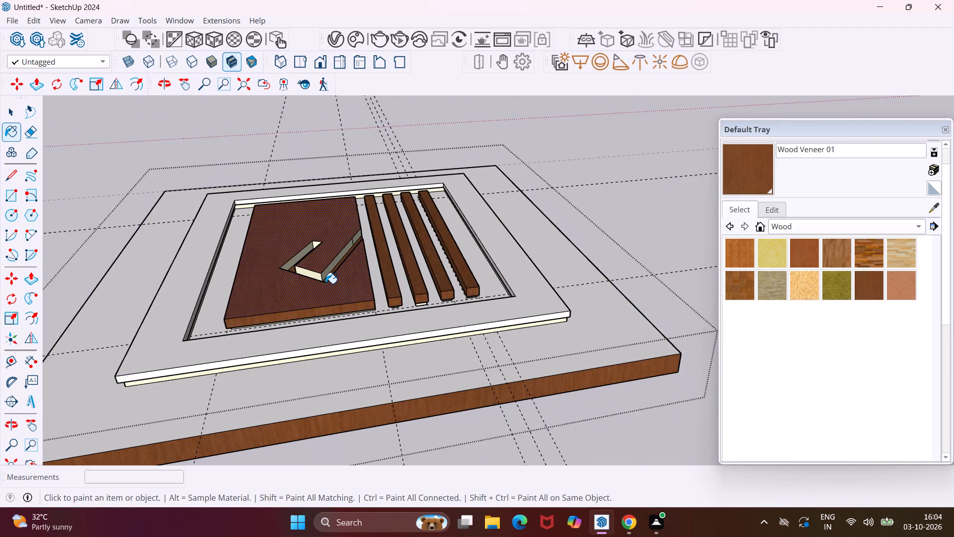
pyautogui.scroll(-2, 325, 283)
pyautogui.press('Escape')
pyautogui.press('space')
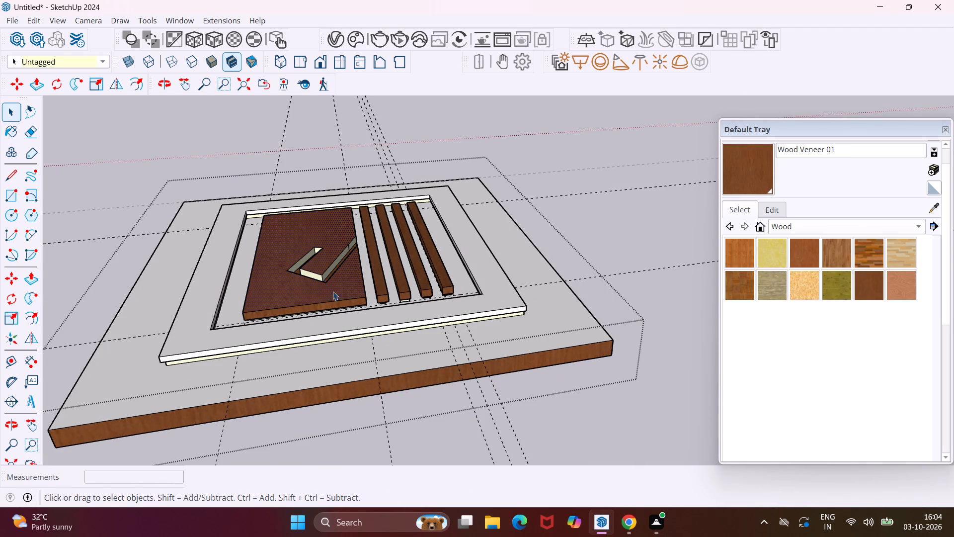
pyautogui.click(420, 416)
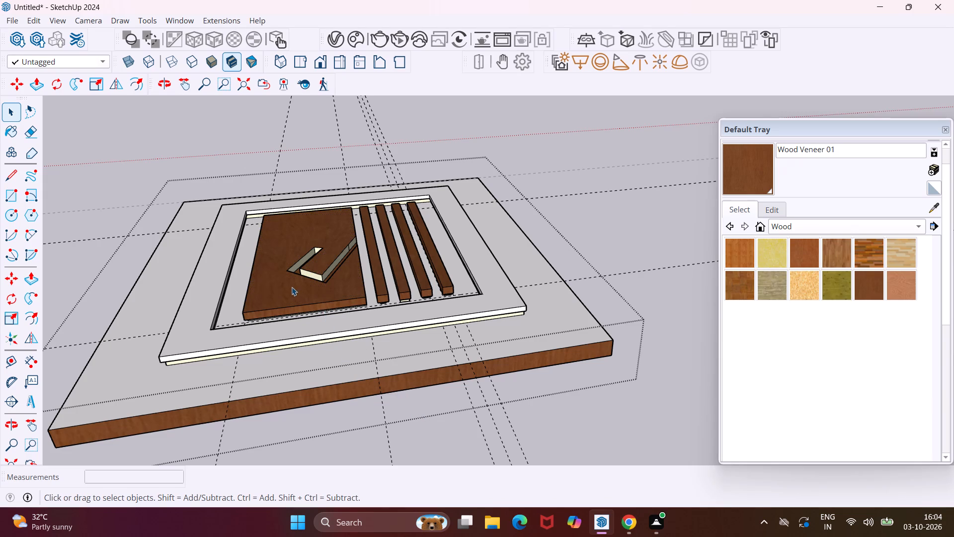
# Make the V-Ray Generic material the active paint and apply it to two adjoining side edges of the base slab.
pyautogui.moveTo(292, 285); pyautogui.dragTo(593, 260, button='middle')
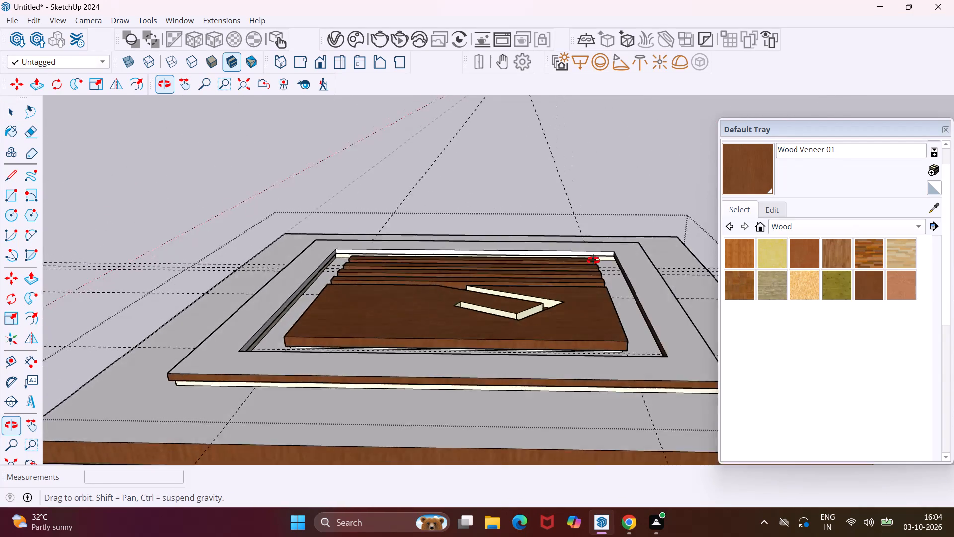
pyautogui.moveTo(593, 260); pyautogui.dragTo(740, 201, button='middle')
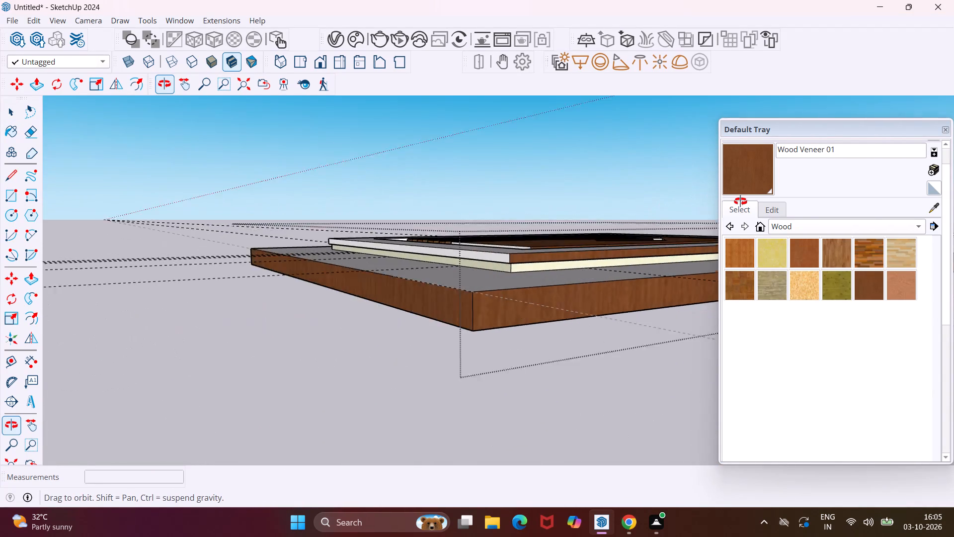
pyautogui.moveTo(740, 201); pyautogui.dragTo(293, 269, button='middle')
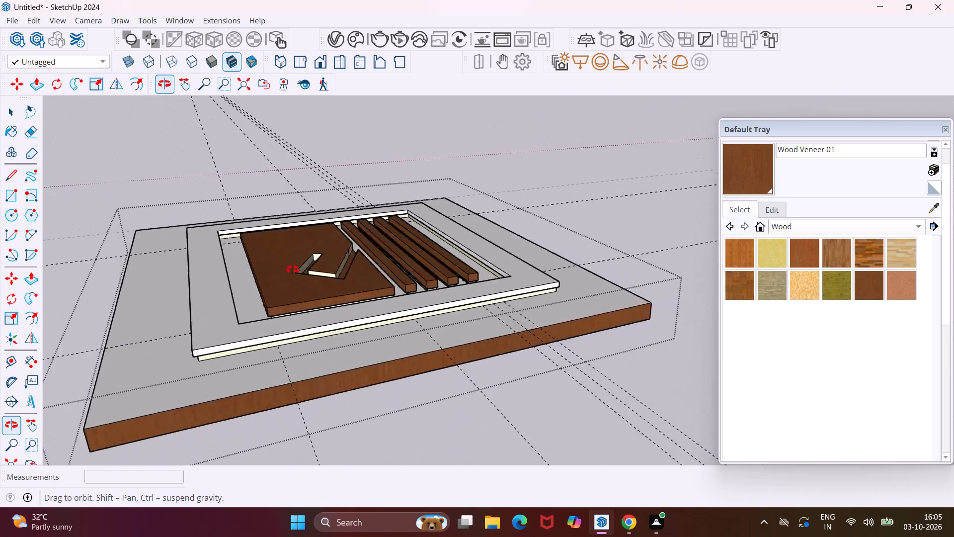
pyautogui.moveTo(293, 269); pyautogui.dragTo(116, 301, button='middle')
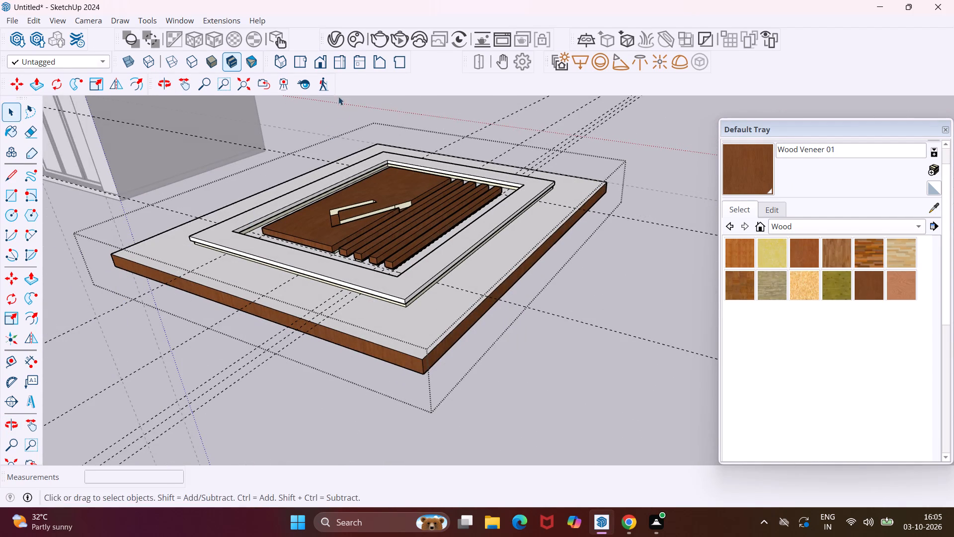
pyautogui.click(331, 36)
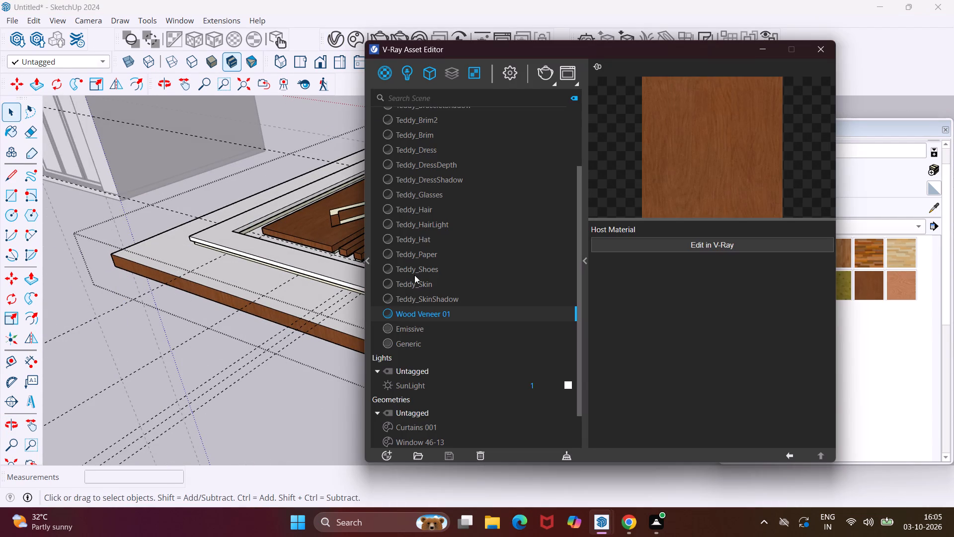
pyautogui.click(407, 344)
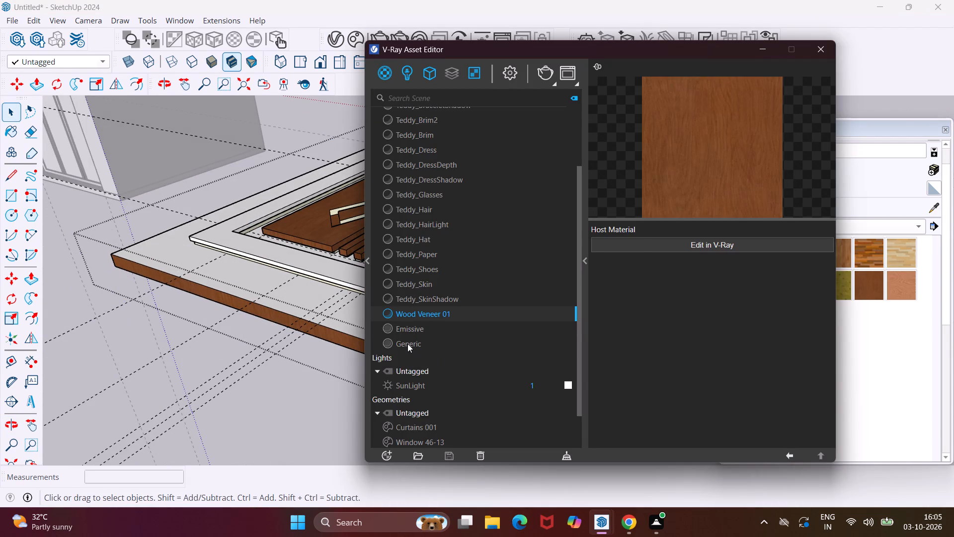
pyautogui.doubleClick(407, 344)
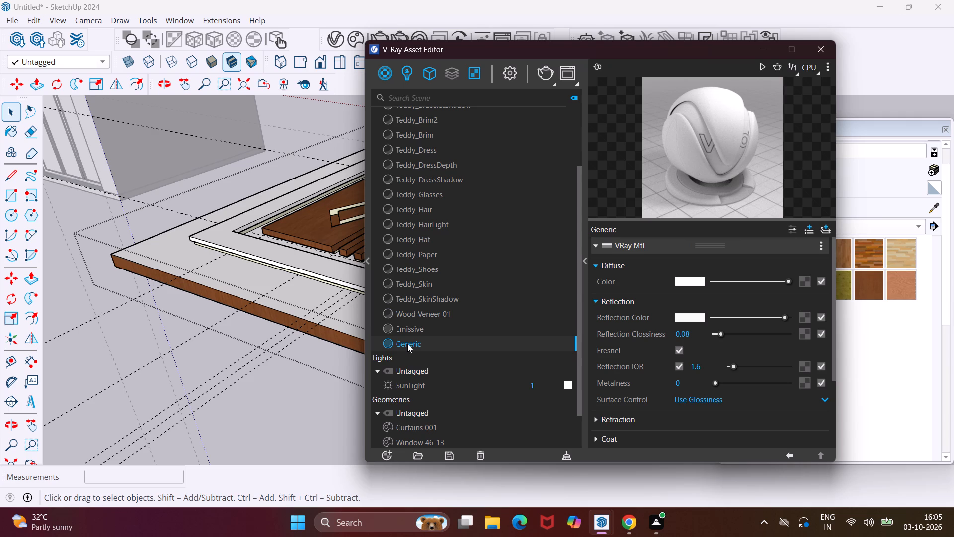
pyautogui.click(819, 40)
pyautogui.click(748, 177)
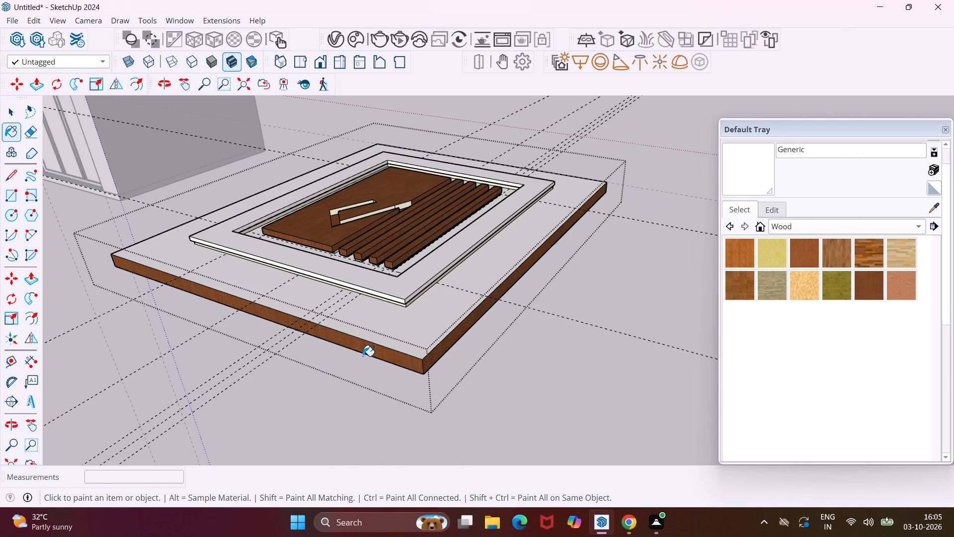
pyautogui.scroll(8, 363, 356)
pyautogui.click(398, 335)
pyautogui.scroll(-3, 382, 324)
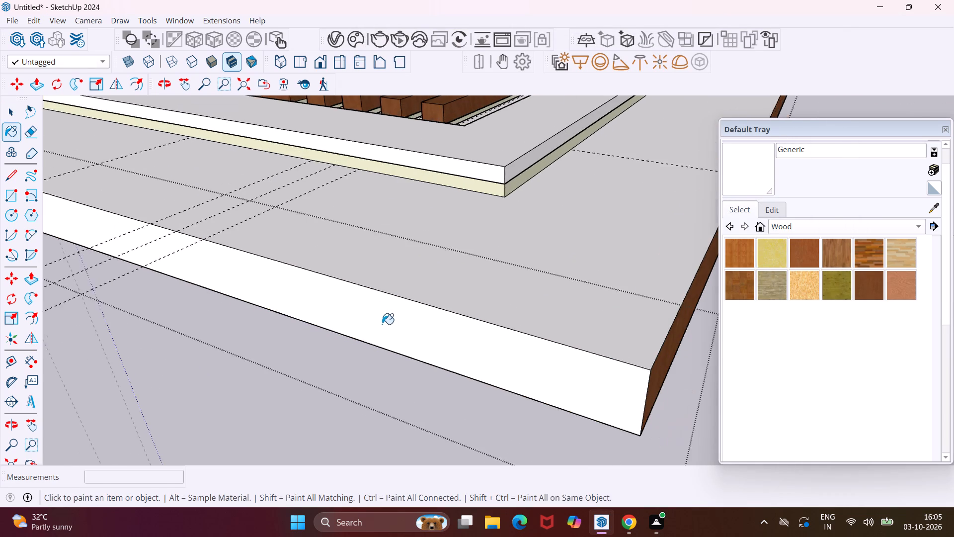
pyautogui.scroll(-2, 382, 324)
pyautogui.click(563, 362)
pyautogui.scroll(-4, 539, 353)
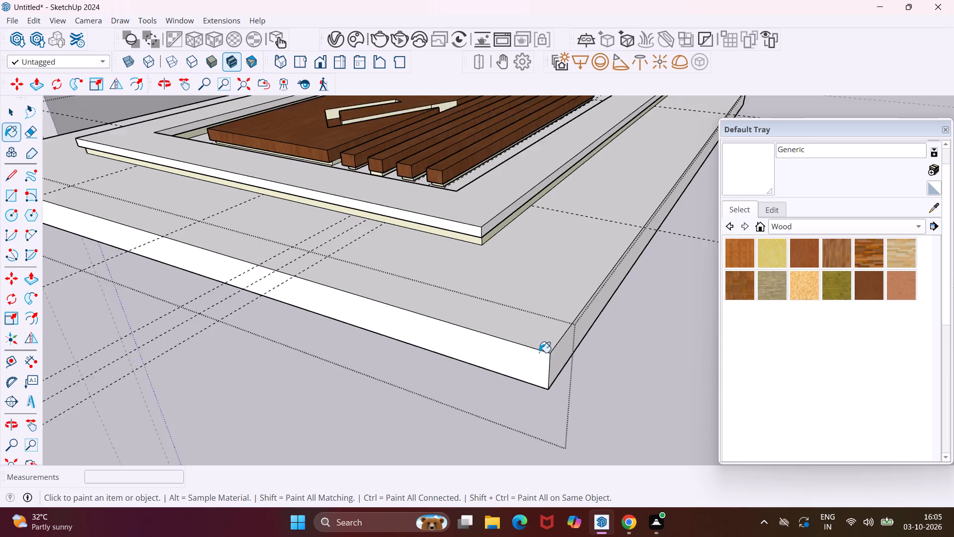
# Paint the base slab's side edge along the panel side and the wooden outer side of the frame above it with Generic.
pyautogui.scroll(-8, 539, 353)
pyautogui.moveTo(252, 250); pyautogui.dragTo(549, 227, button='middle')
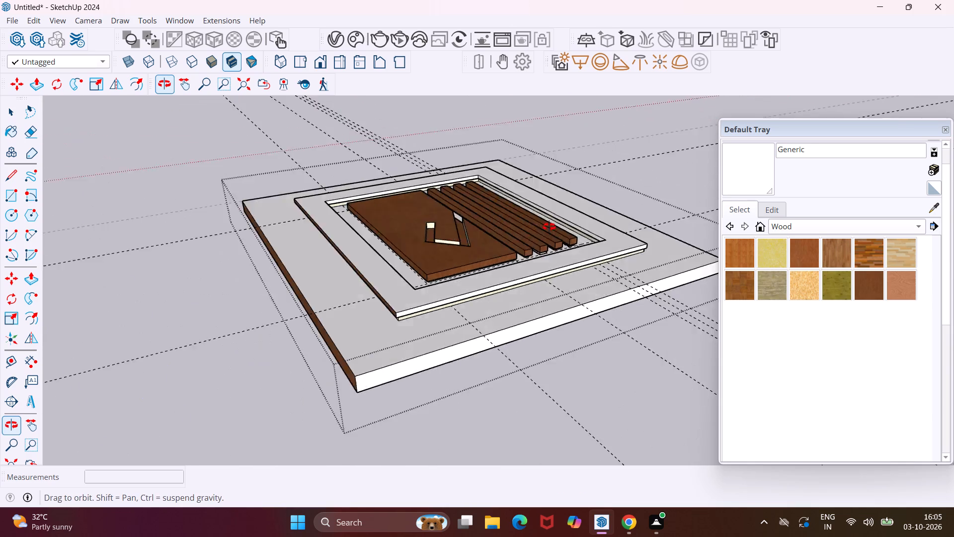
pyautogui.moveTo(549, 227); pyautogui.dragTo(608, 210, button='middle')
pyautogui.click(526, 334)
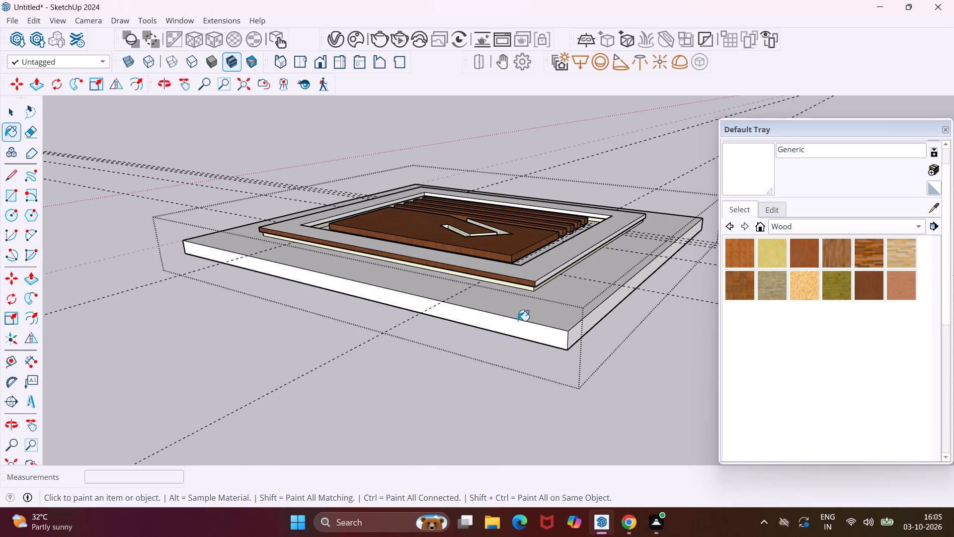
pyautogui.scroll(9, 510, 282)
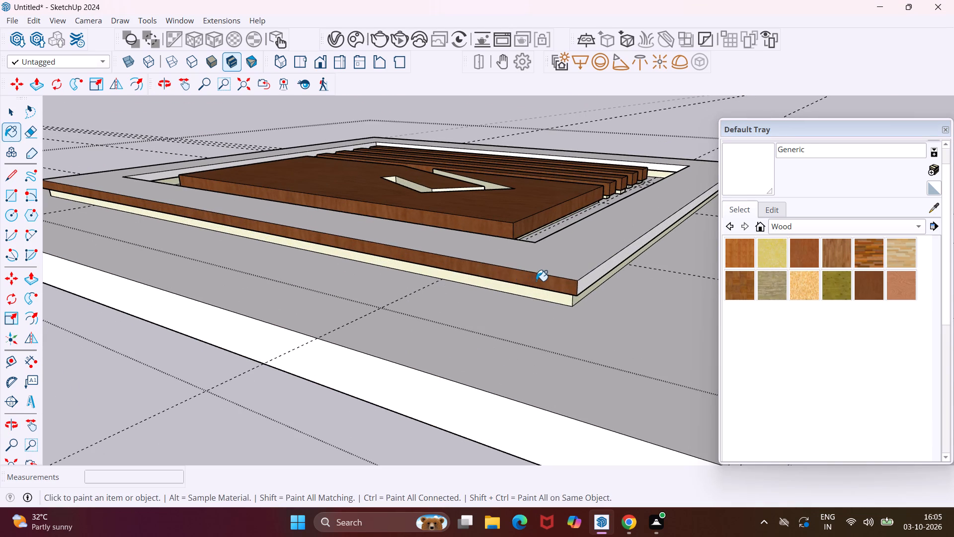
pyautogui.click(536, 280)
pyautogui.scroll(-10, 538, 280)
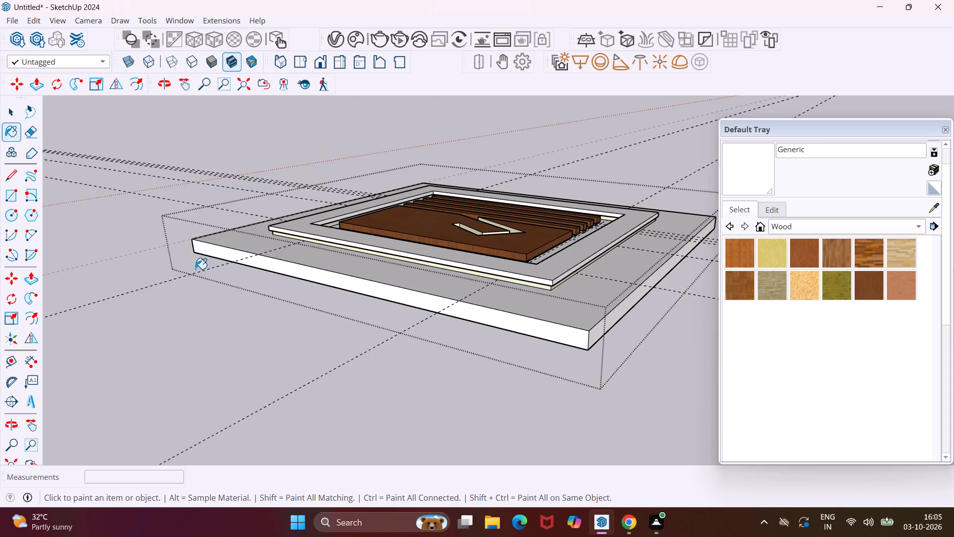
# Paint the base slab's remaining wooden side edge with Generic, and finish painting.
pyautogui.moveTo(195, 268); pyautogui.dragTo(625, 259, button='middle')
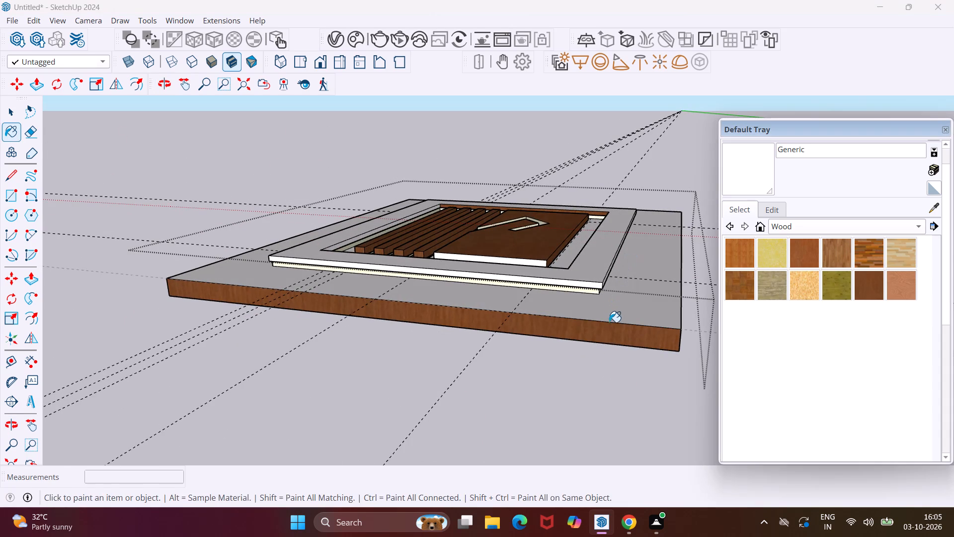
pyautogui.click(614, 331)
pyautogui.press('Escape')
pyautogui.press('space')
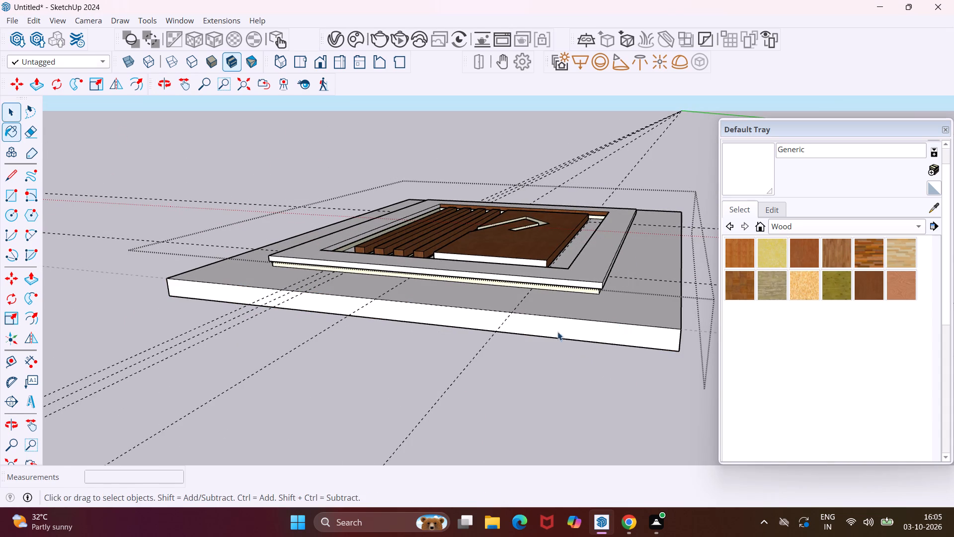
# Paint the frame opening's wooden inner side at the far ends of the bars and panel with Generic.
pyautogui.click(758, 171)
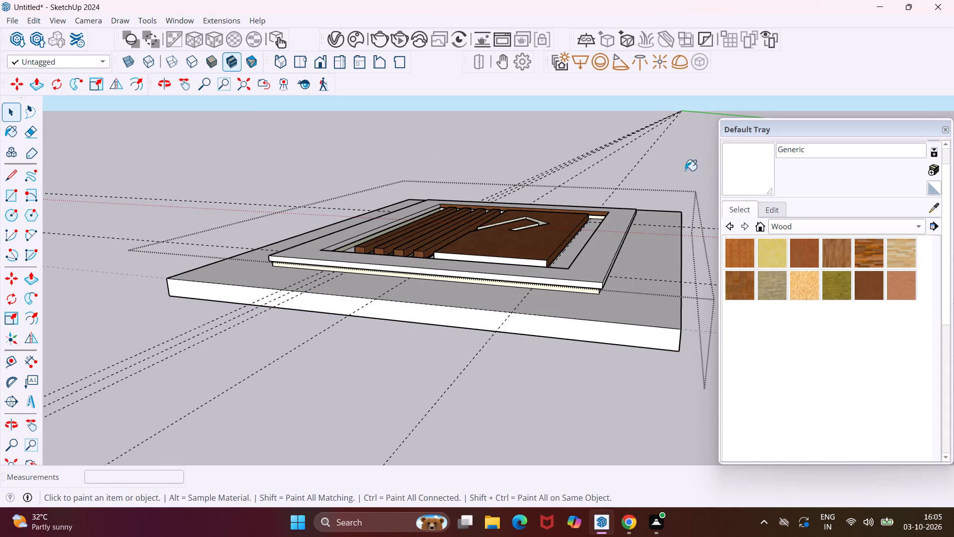
pyautogui.scroll(9, 590, 203)
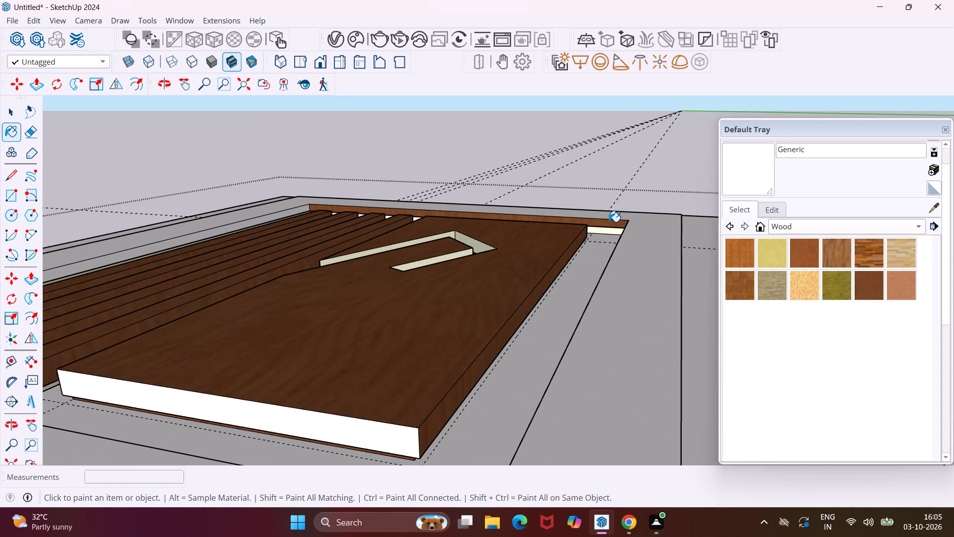
pyautogui.click(609, 222)
pyautogui.moveTo(609, 222); pyautogui.dragTo(701, 244, button='middle')
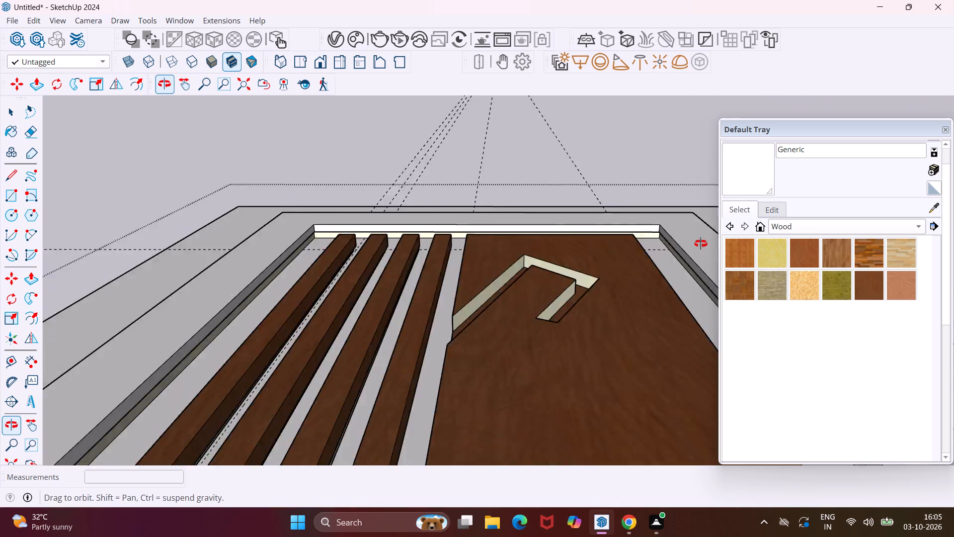
# Make Wood Veneer 01 the active paint and apply it to the panel's white end side beside the bar ends.
pyautogui.moveTo(701, 244); pyautogui.dragTo(714, 243, button='middle')
pyautogui.scroll(-11, 352, 188)
pyautogui.moveTo(248, 275); pyautogui.dragTo(285, 291, button='middle')
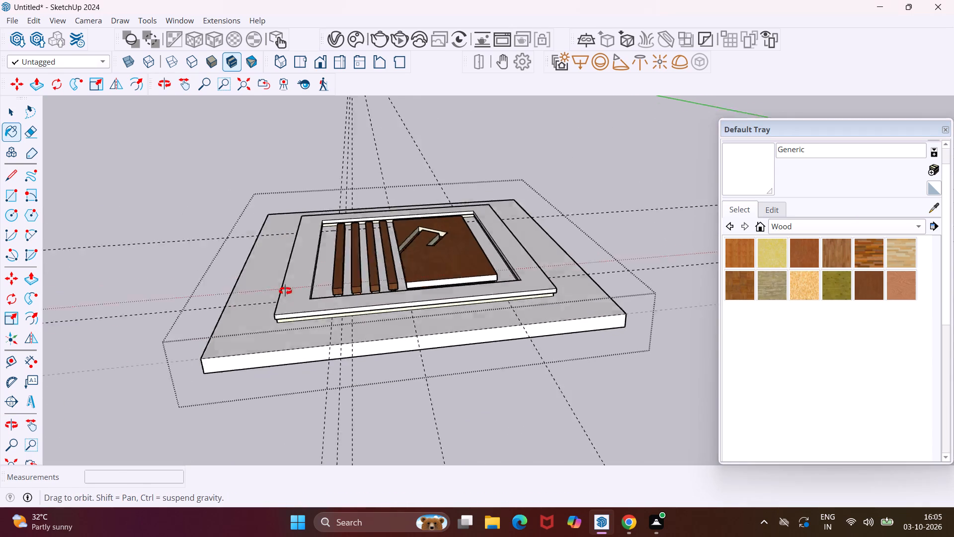
pyautogui.moveTo(285, 291); pyautogui.dragTo(647, 315, button='middle')
pyautogui.scroll(4, 648, 310)
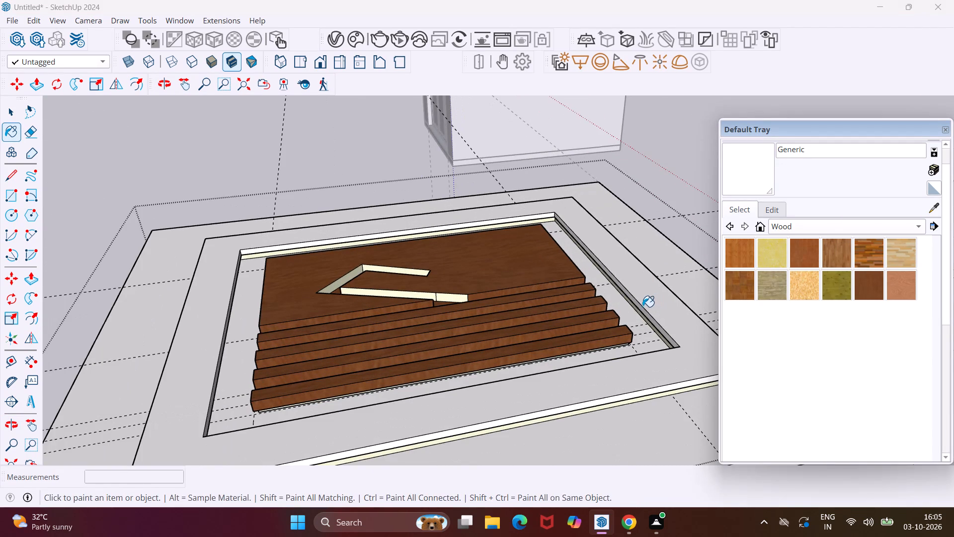
pyautogui.moveTo(615, 278); pyautogui.dragTo(254, 275, button='middle')
pyautogui.click(869, 277)
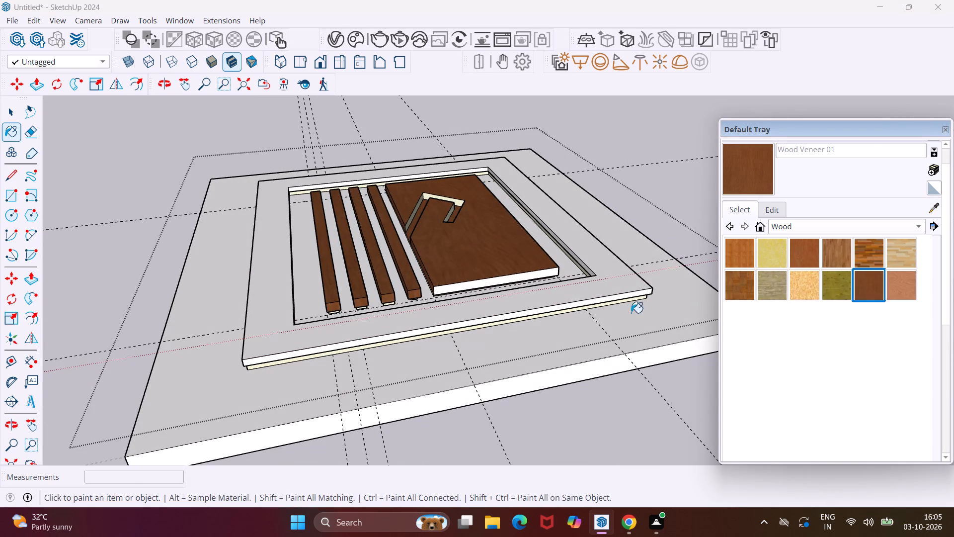
pyautogui.scroll(12, 467, 301)
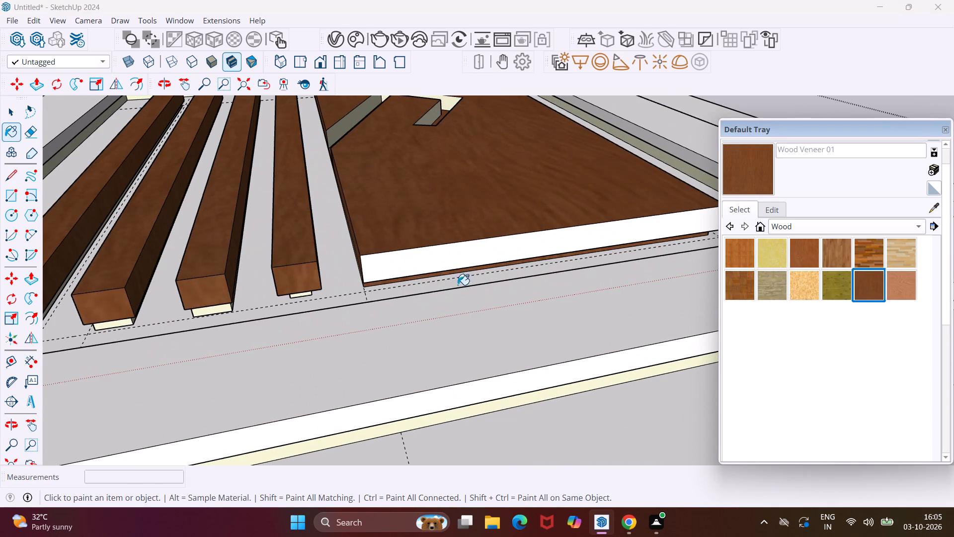
pyautogui.click(455, 260)
# Examine the remaining sides of the panel, bars and frame for faces with the wrong finish.
pyautogui.moveTo(455, 259); pyautogui.dragTo(464, 248, button='middle')
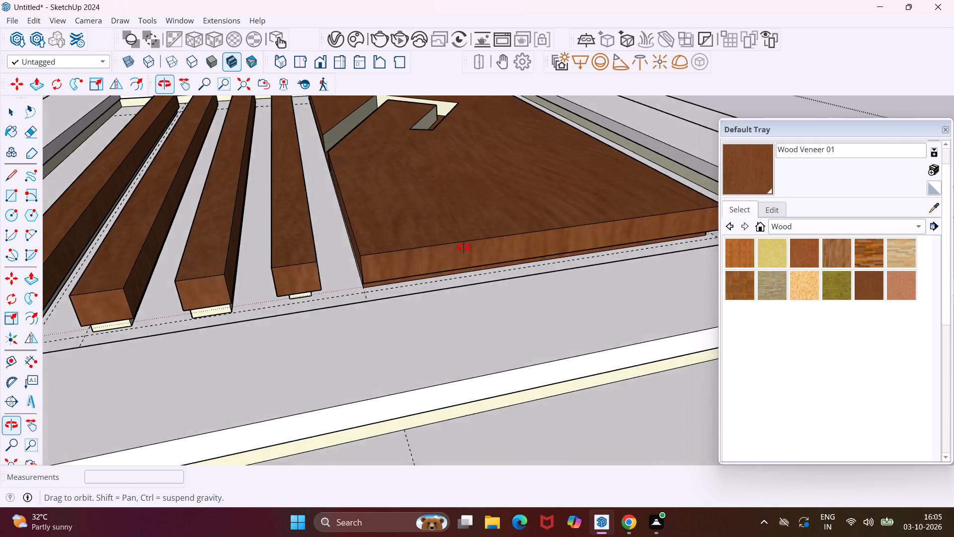
pyautogui.moveTo(464, 248); pyautogui.dragTo(310, 292, button='middle')
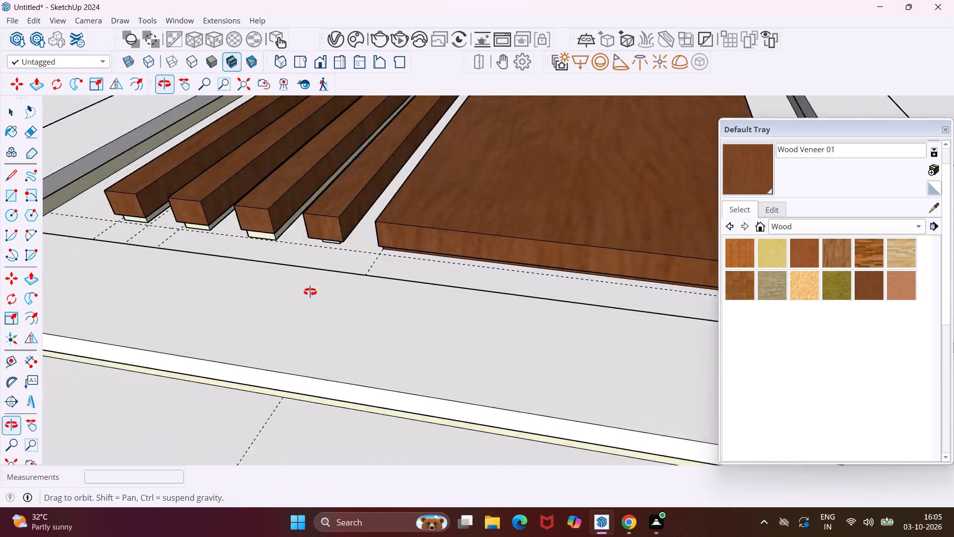
pyautogui.moveTo(310, 292); pyautogui.dragTo(224, 295, button='middle')
pyautogui.scroll(-15, 202, 278)
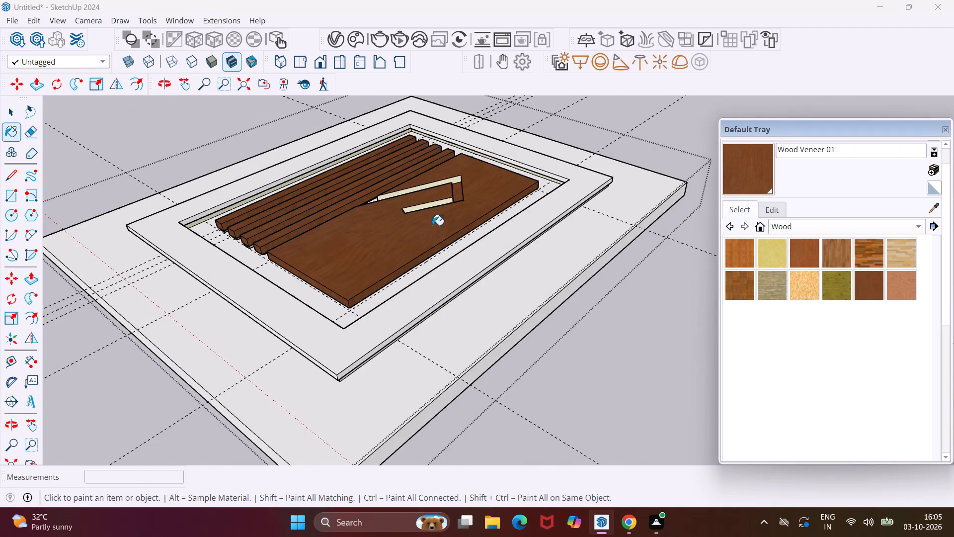
pyautogui.scroll(5, 429, 256)
pyautogui.moveTo(429, 256); pyautogui.dragTo(261, 201, button='middle')
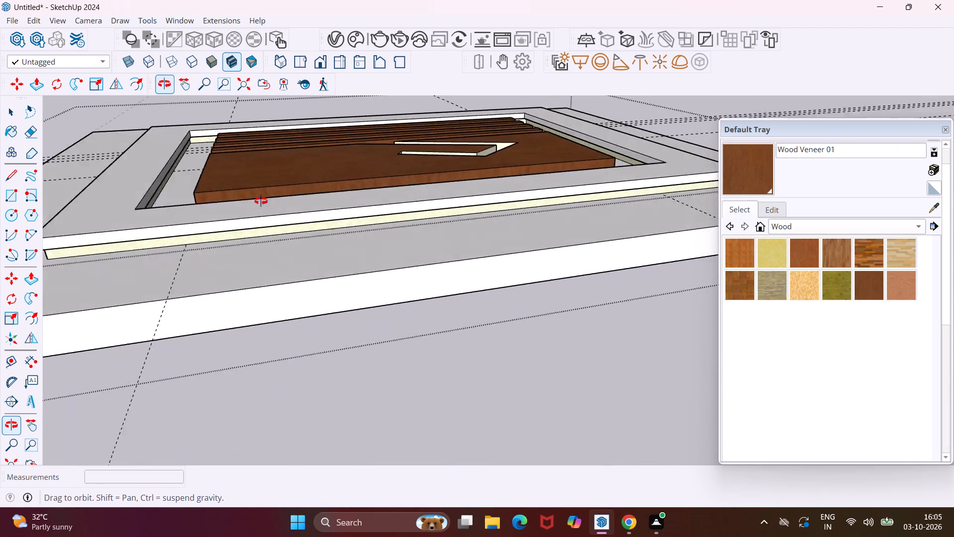
pyautogui.moveTo(261, 201); pyautogui.dragTo(57, 254, button='middle')
pyautogui.scroll(4, 575, 239)
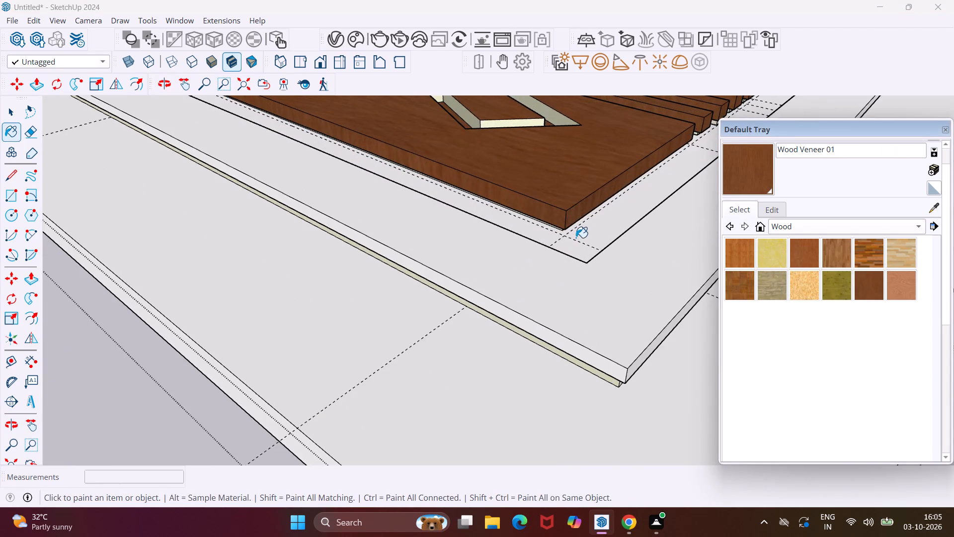
pyautogui.moveTo(576, 237); pyautogui.dragTo(789, 193, button='middle')
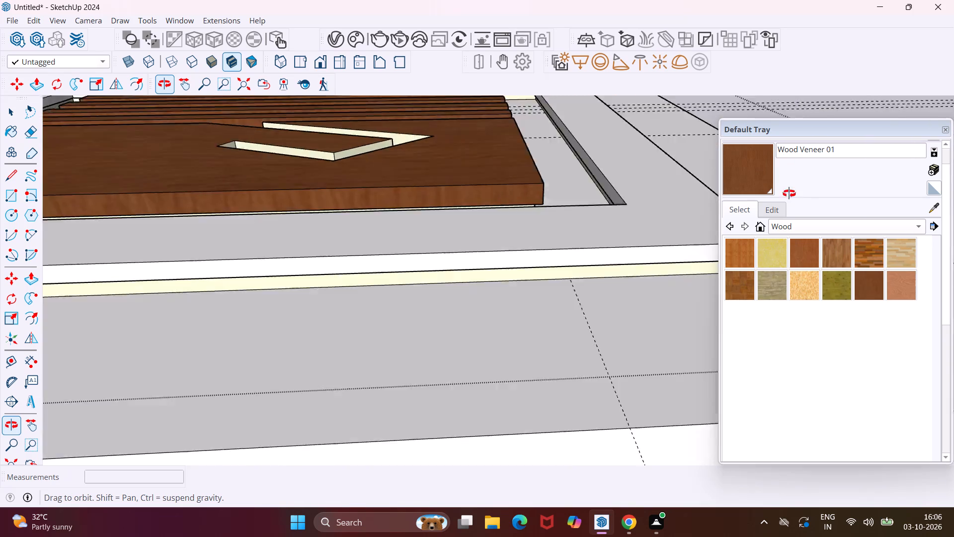
pyautogui.moveTo(789, 193); pyautogui.dragTo(809, 188, button='middle')
pyautogui.scroll(-5, 260, 244)
pyautogui.moveTo(117, 239); pyautogui.dragTo(397, 212, button='middle')
pyautogui.scroll(-13, 394, 211)
pyautogui.moveTo(199, 277); pyautogui.dragTo(280, 289, button='middle')
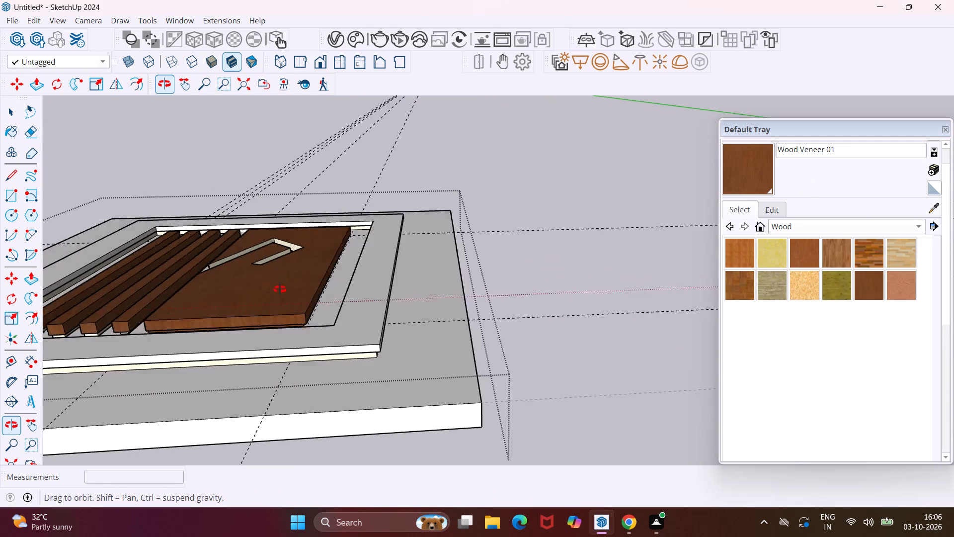
pyautogui.moveTo(280, 289); pyautogui.dragTo(301, 287, button='middle')
# Paint the wooden side of the recessed base and the overhang's underside beneath the panel's end with the V-Ray Emissive material, and finish painting.
pyautogui.scroll(11, 249, 353)
pyautogui.moveTo(249, 353); pyautogui.dragTo(337, 311, button='middle')
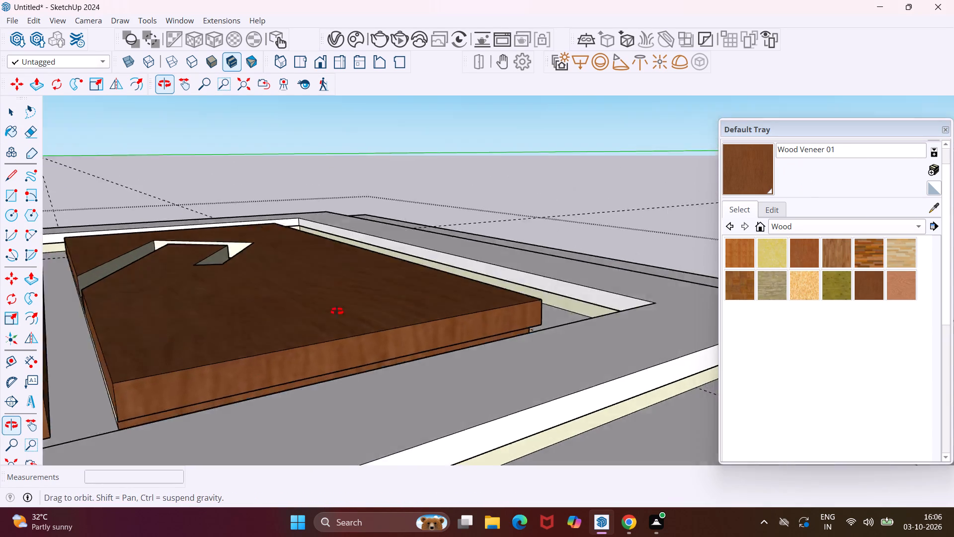
pyautogui.moveTo(337, 311); pyautogui.dragTo(516, 285, button='middle')
pyautogui.scroll(2, 223, 441)
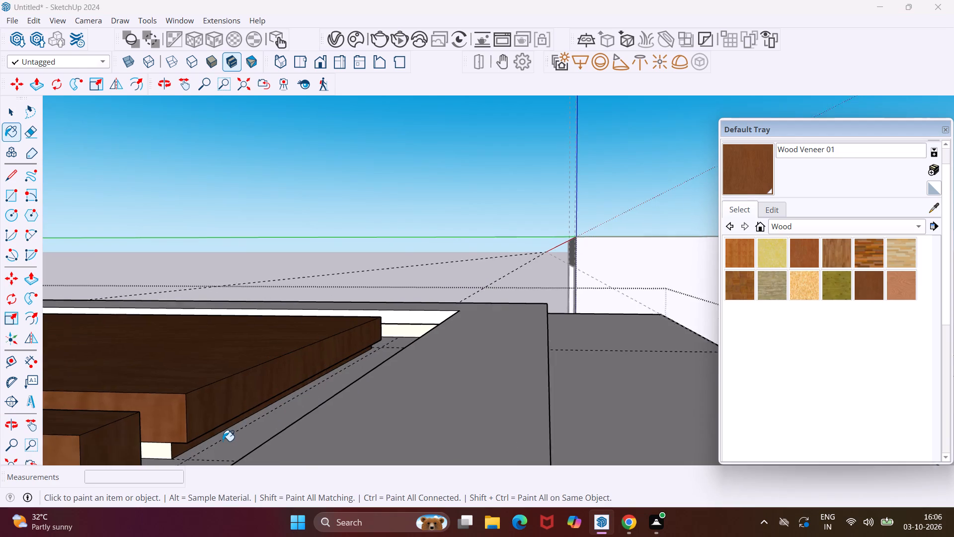
pyautogui.scroll(7, 223, 441)
pyautogui.moveTo(223, 441); pyautogui.dragTo(286, 387, button='middle')
pyautogui.scroll(1, 285, 388)
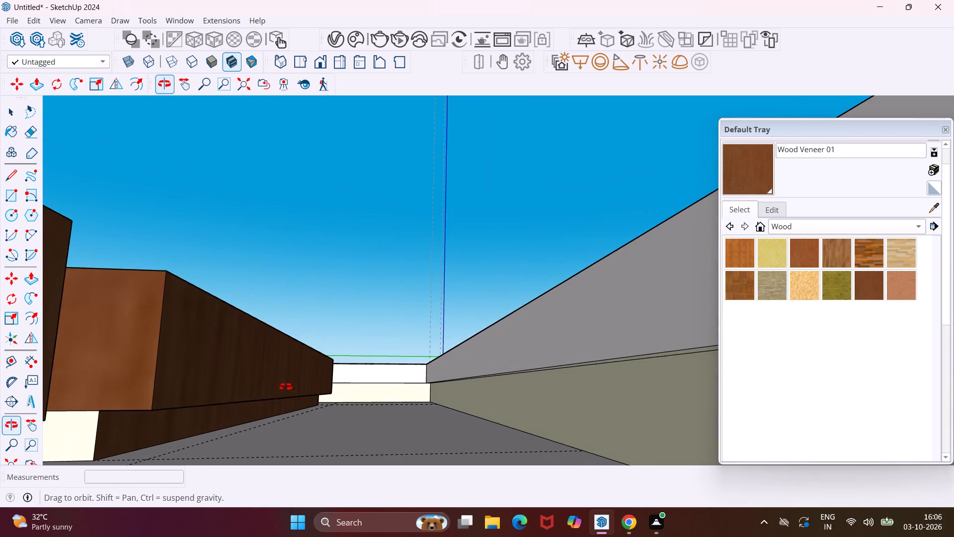
pyautogui.moveTo(286, 387); pyautogui.dragTo(301, 365, button='middle')
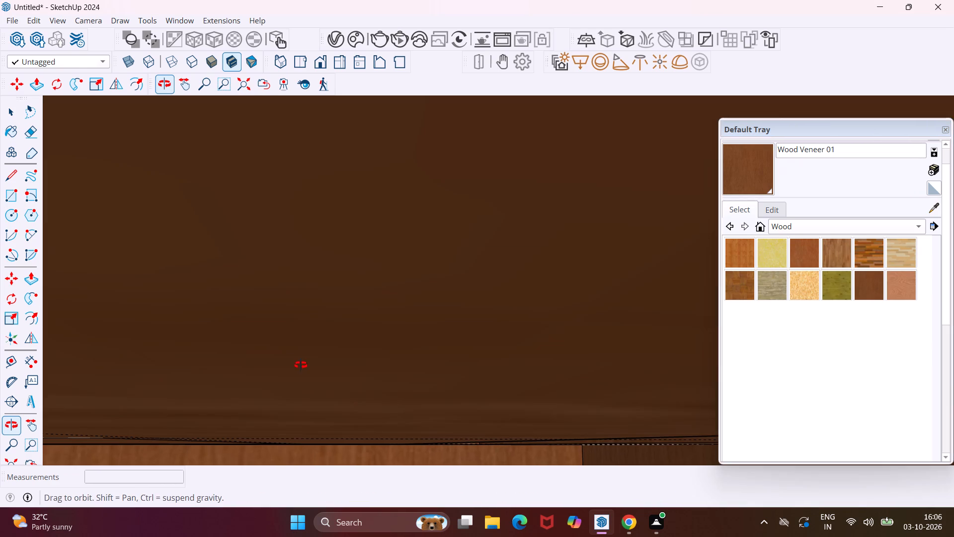
pyautogui.moveTo(301, 365); pyautogui.dragTo(312, 379, button='middle')
pyautogui.press('Escape')
pyautogui.press('space')
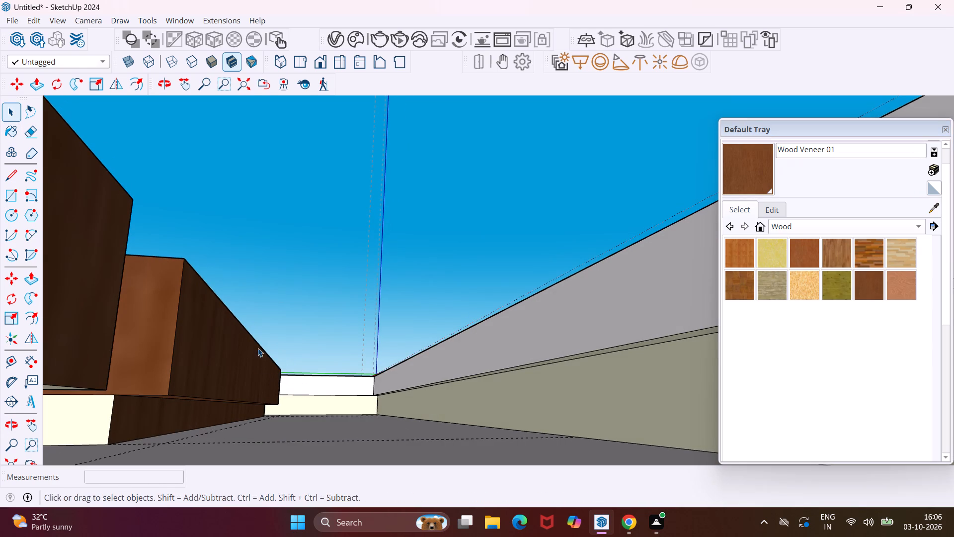
pyautogui.click(327, 44)
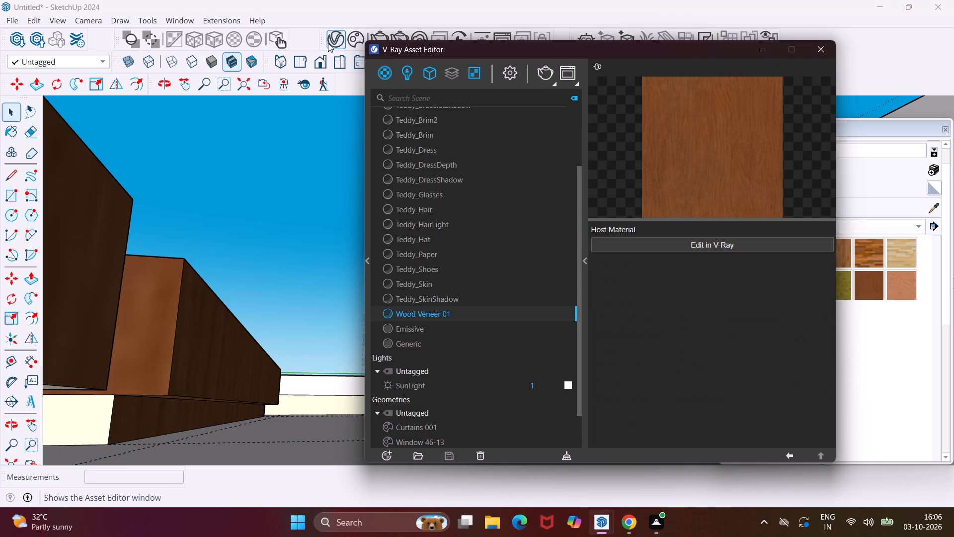
pyautogui.click(399, 329)
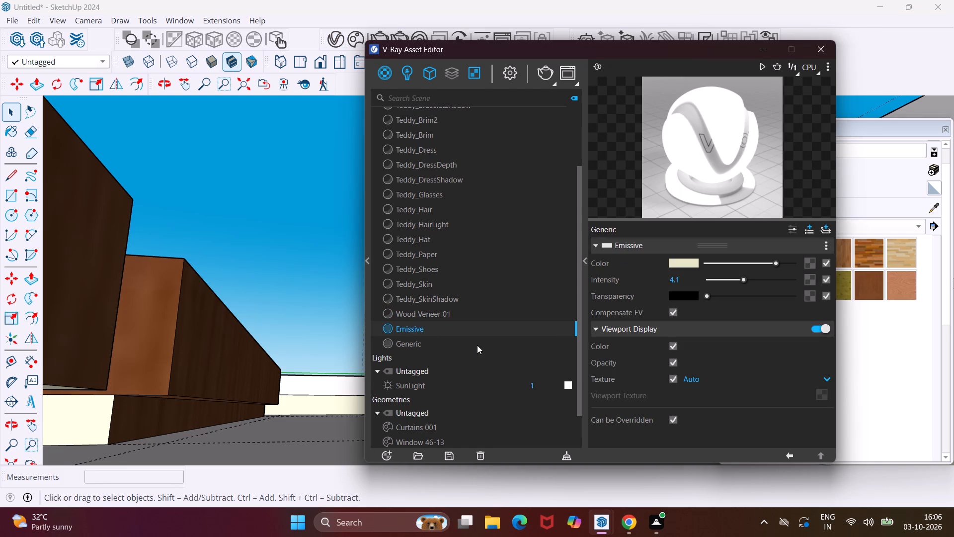
pyautogui.doubleClick(467, 328)
pyautogui.click(813, 47)
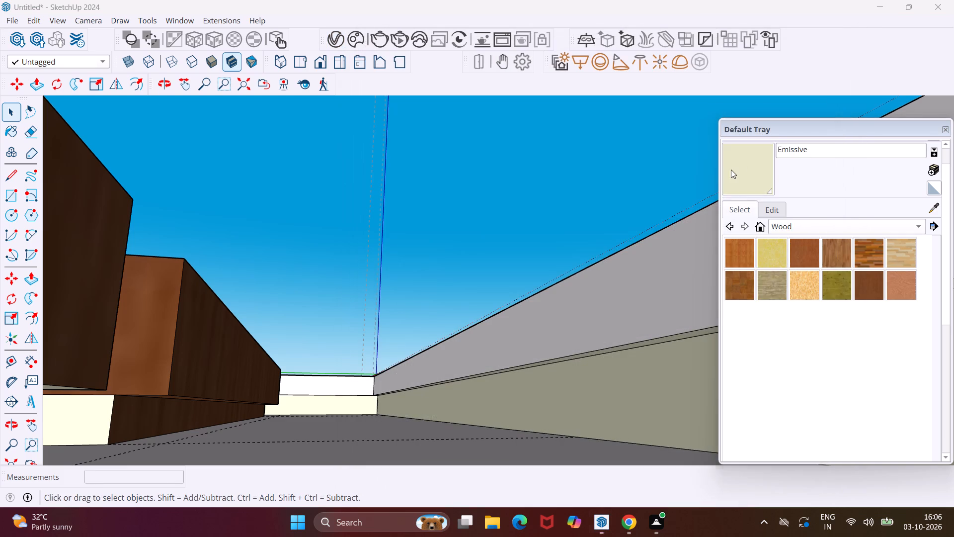
pyautogui.click(731, 170)
pyautogui.scroll(15, 111, 400)
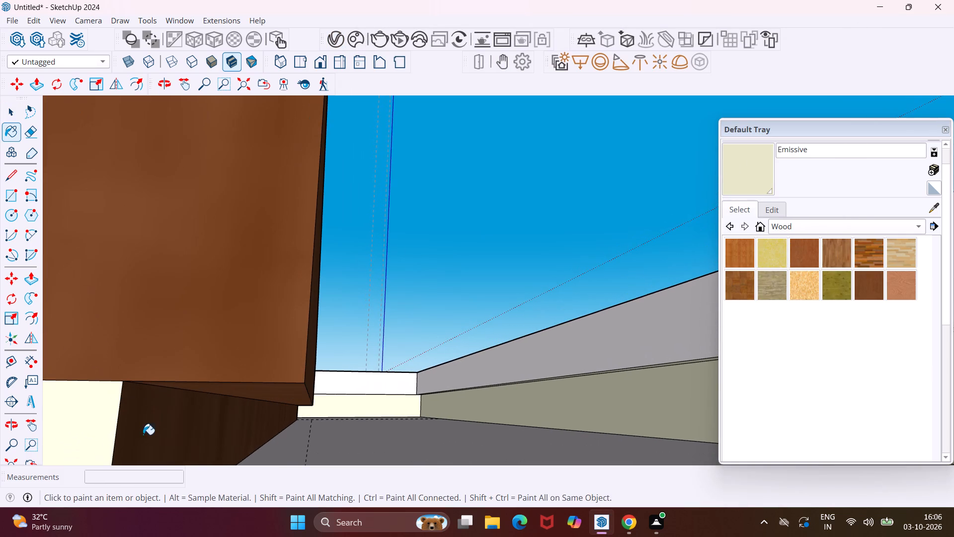
pyautogui.click(143, 436)
pyautogui.scroll(5, 202, 396)
pyautogui.click(221, 383)
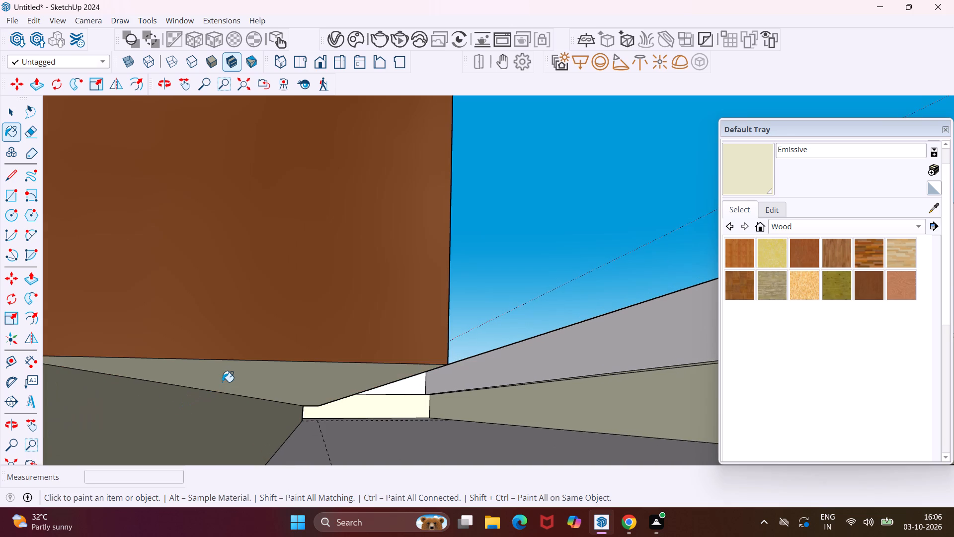
pyautogui.scroll(-4, 226, 381)
pyautogui.moveTo(284, 381); pyautogui.dragTo(225, 436, button='middle')
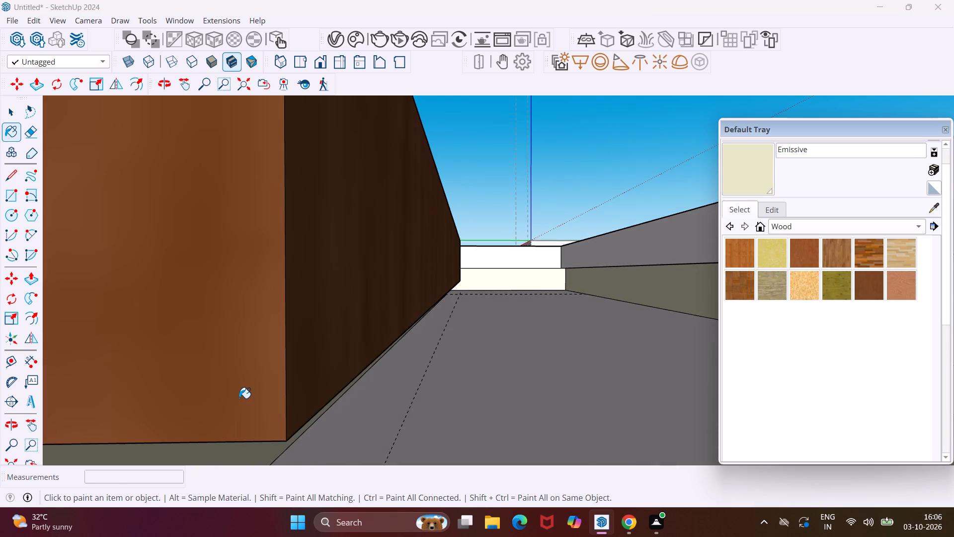
pyautogui.scroll(-5, 239, 398)
pyautogui.scroll(-20, 239, 397)
pyautogui.scroll(-12, 239, 397)
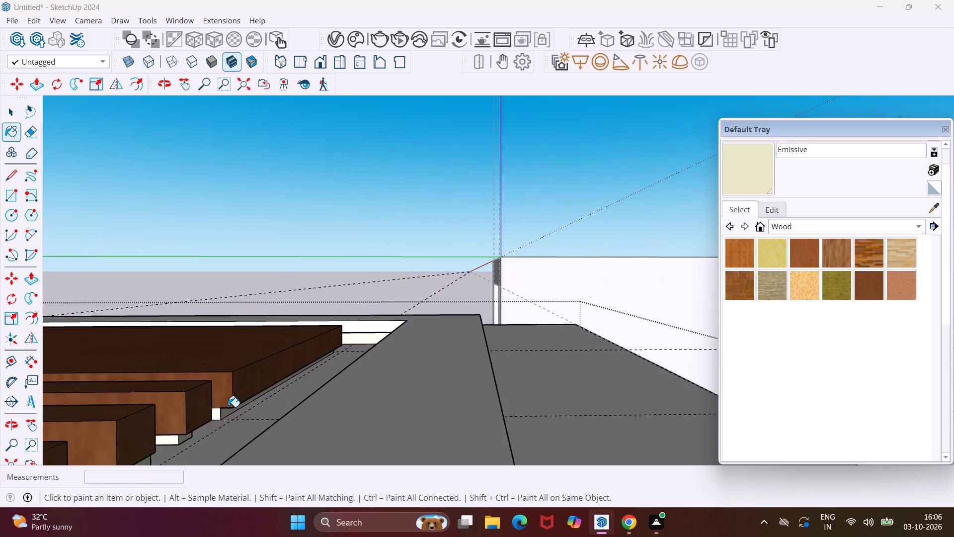
pyautogui.scroll(-18, 228, 407)
pyautogui.press('Escape')
pyautogui.press('space')
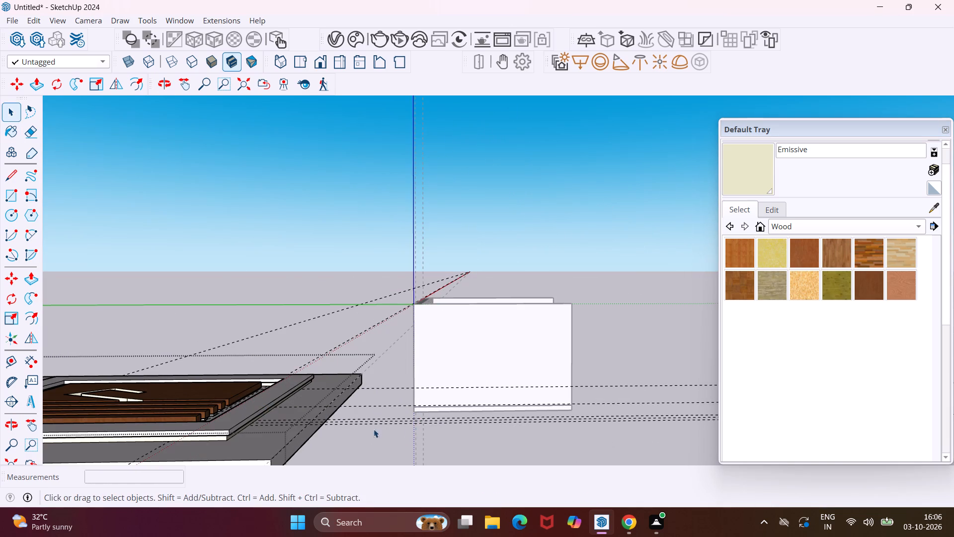
# Close the dropped-ceiling group to leave its editing mode.
pyautogui.scroll(-6, 376, 395)
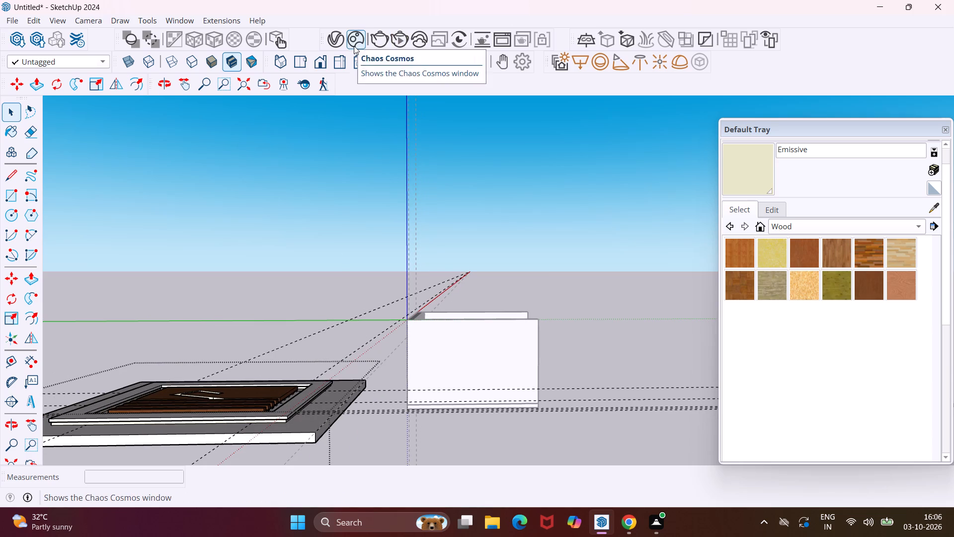
pyautogui.scroll(-6, 373, 215)
pyautogui.moveTo(334, 371); pyautogui.dragTo(334, 375, button='middle')
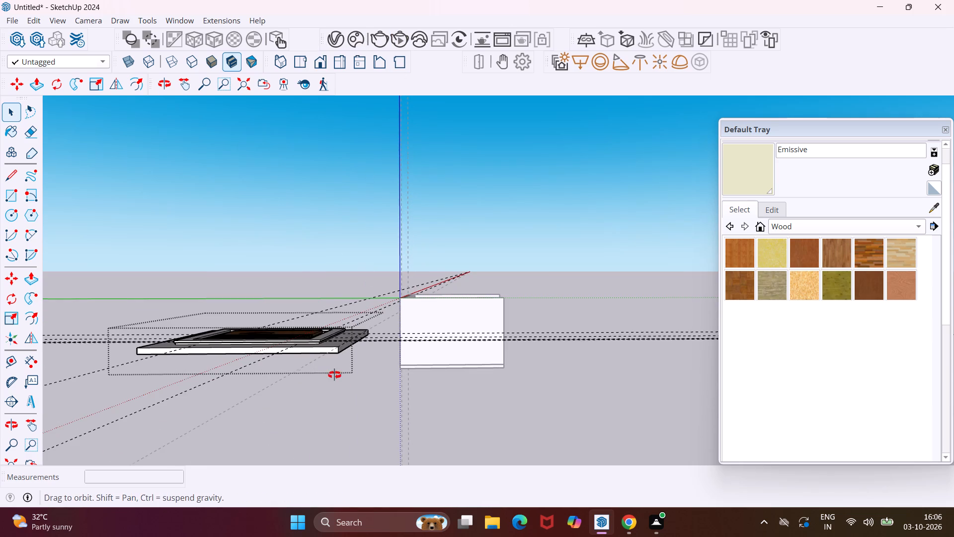
pyautogui.moveTo(334, 375); pyautogui.dragTo(508, 384, button='middle')
pyautogui.press('Escape')
pyautogui.press('space')
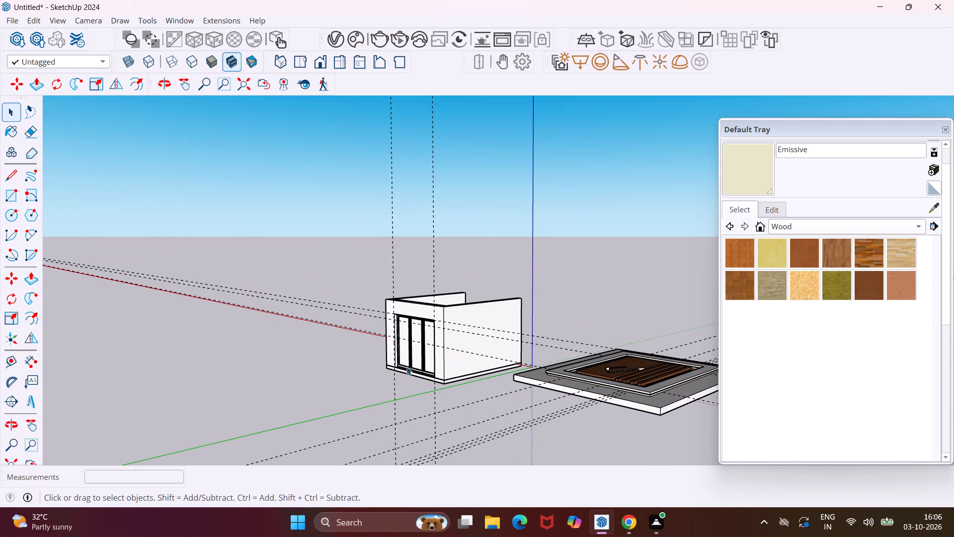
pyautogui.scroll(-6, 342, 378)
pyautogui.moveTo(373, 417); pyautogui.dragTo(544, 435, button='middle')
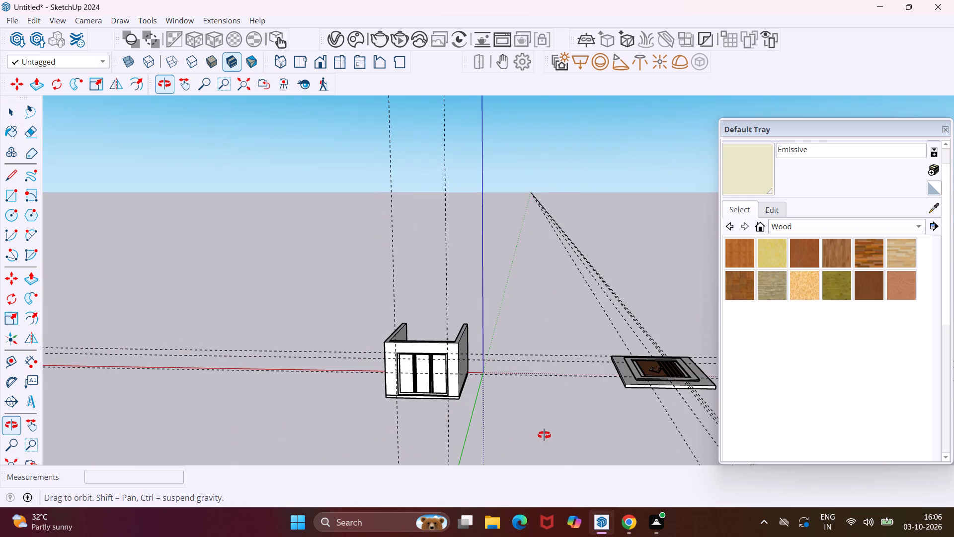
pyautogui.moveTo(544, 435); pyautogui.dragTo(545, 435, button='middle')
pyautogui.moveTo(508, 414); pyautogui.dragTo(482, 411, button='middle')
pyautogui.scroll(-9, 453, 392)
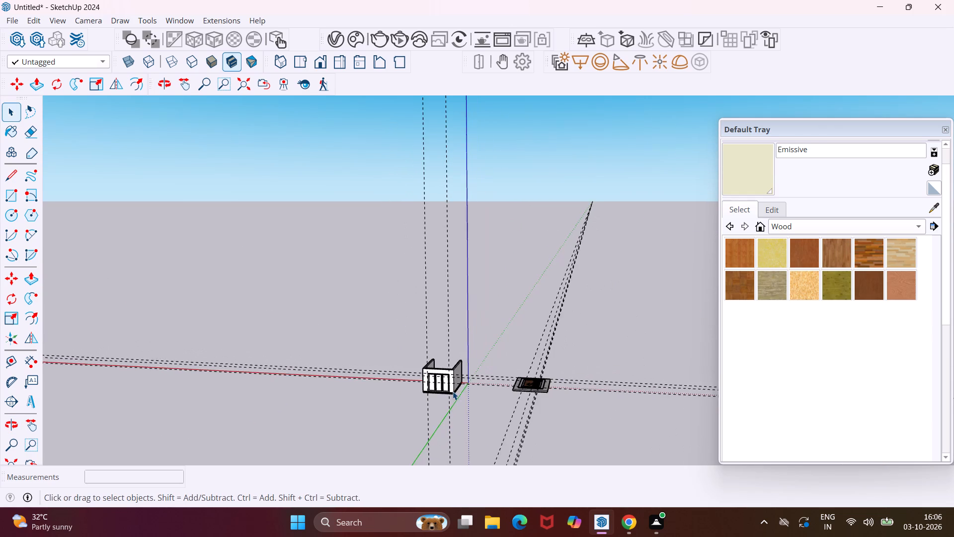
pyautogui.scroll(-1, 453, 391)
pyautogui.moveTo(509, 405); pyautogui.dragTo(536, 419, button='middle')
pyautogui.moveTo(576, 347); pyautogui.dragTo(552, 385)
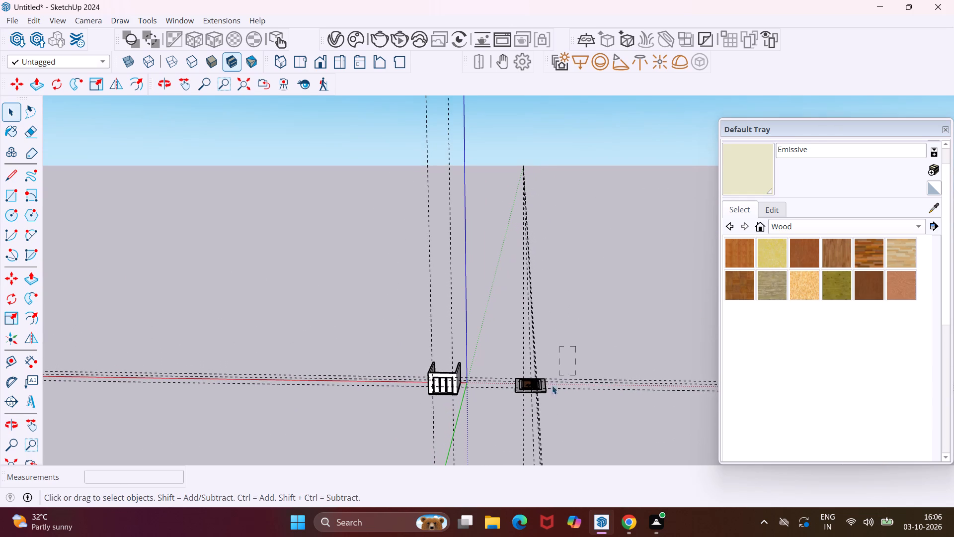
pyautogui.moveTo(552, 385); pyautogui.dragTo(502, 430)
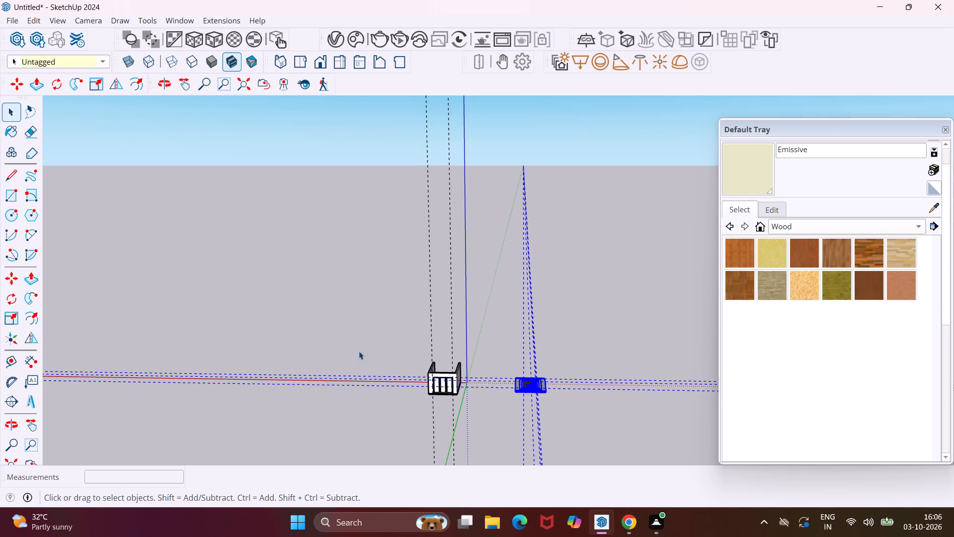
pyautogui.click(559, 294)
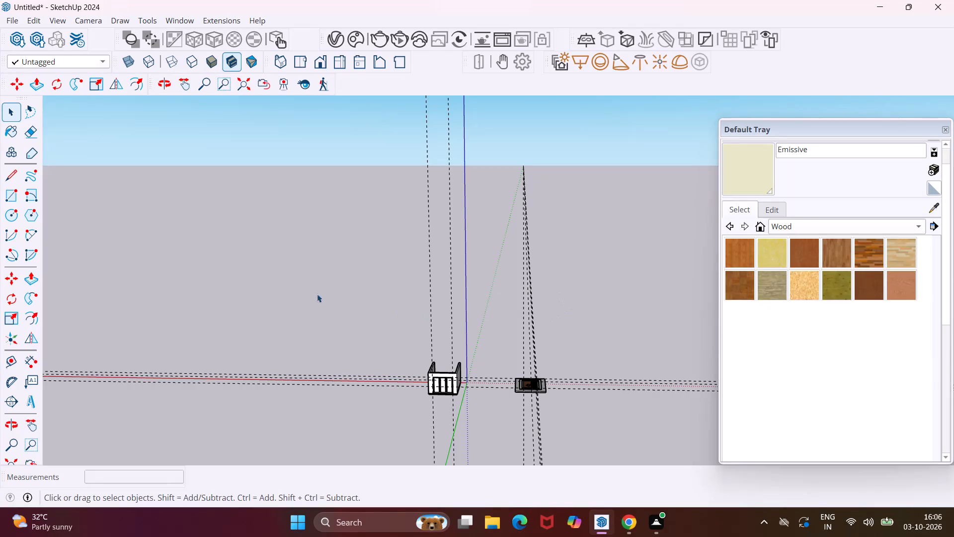
# Delete all construction guides from the model.
pyautogui.click(37, 26)
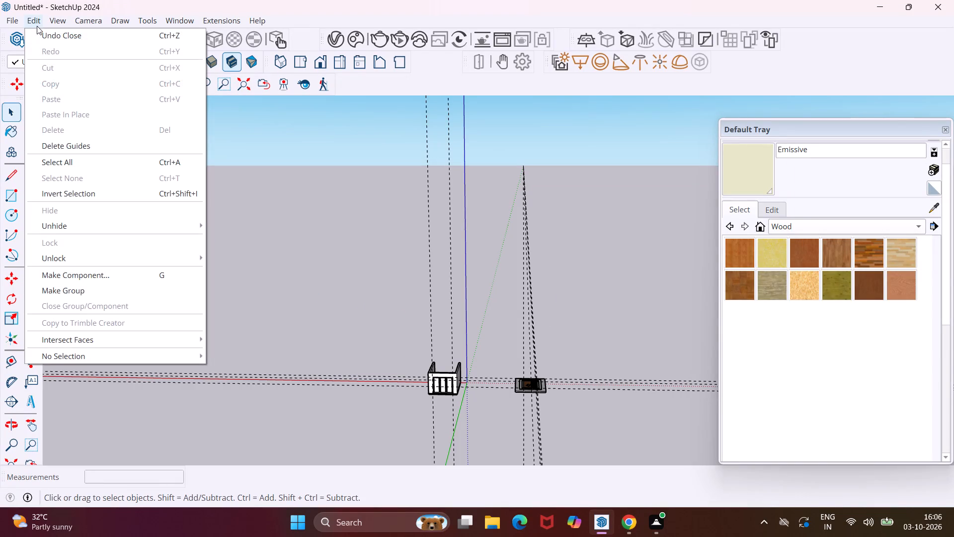
pyautogui.click(92, 142)
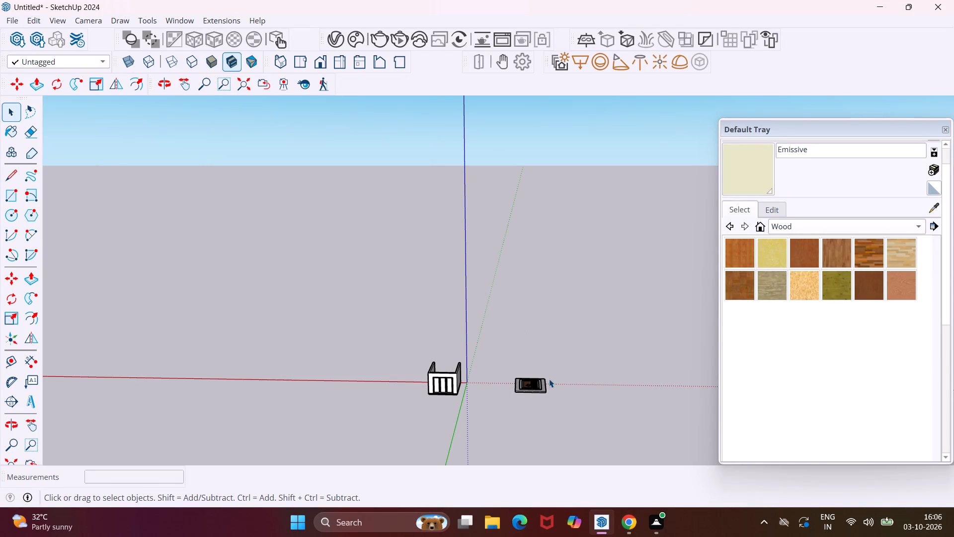
# Rotate the dropped-ceiling group 180° about its lower corner so the decorated side faces down.
pyautogui.scroll(10, 550, 379)
pyautogui.moveTo(546, 409); pyautogui.dragTo(570, 401, button='middle')
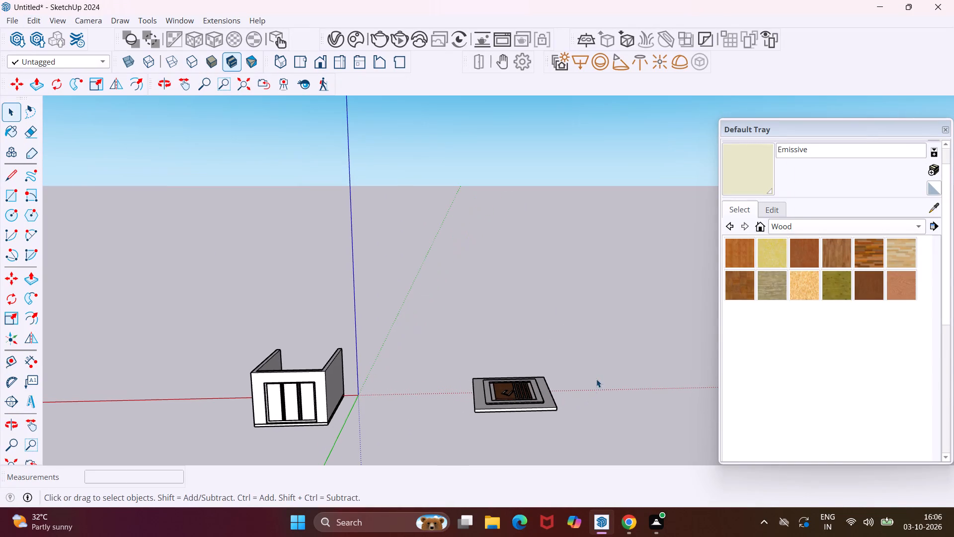
pyautogui.moveTo(606, 357); pyautogui.dragTo(459, 432)
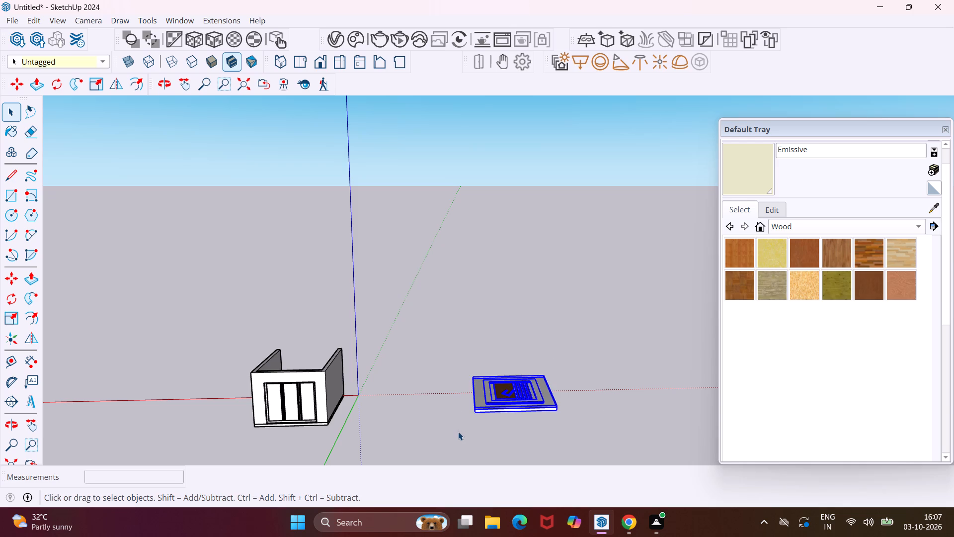
pyautogui.click(7, 293)
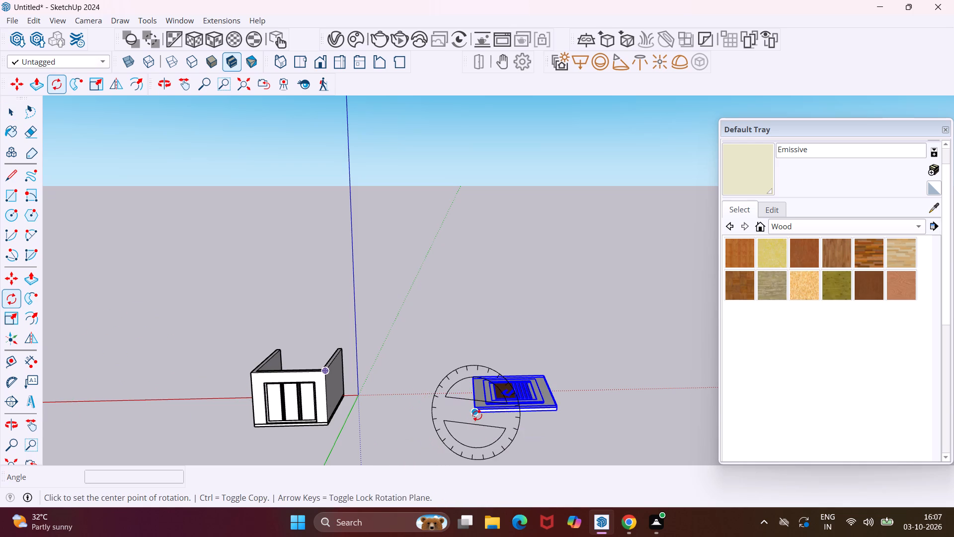
pyautogui.scroll(9, 477, 415)
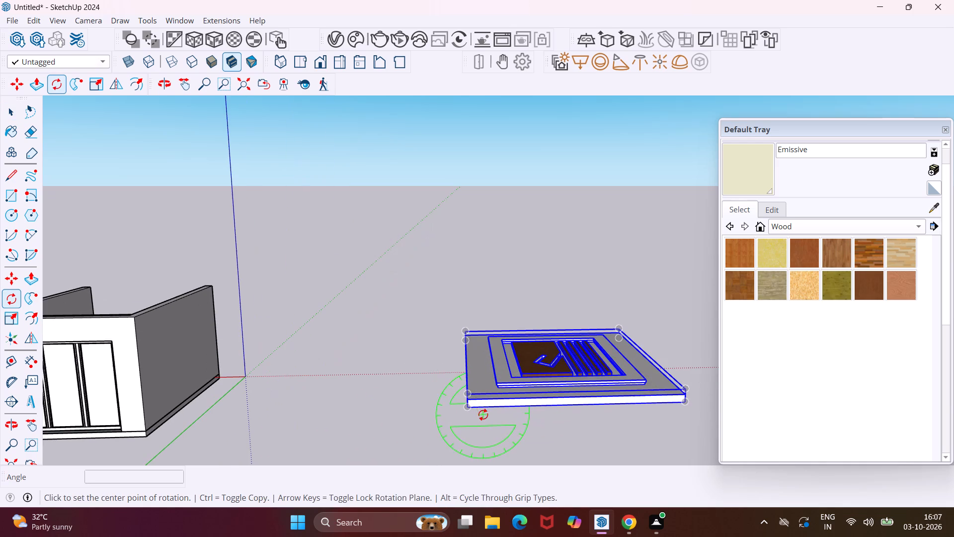
pyautogui.scroll(10, 467, 406)
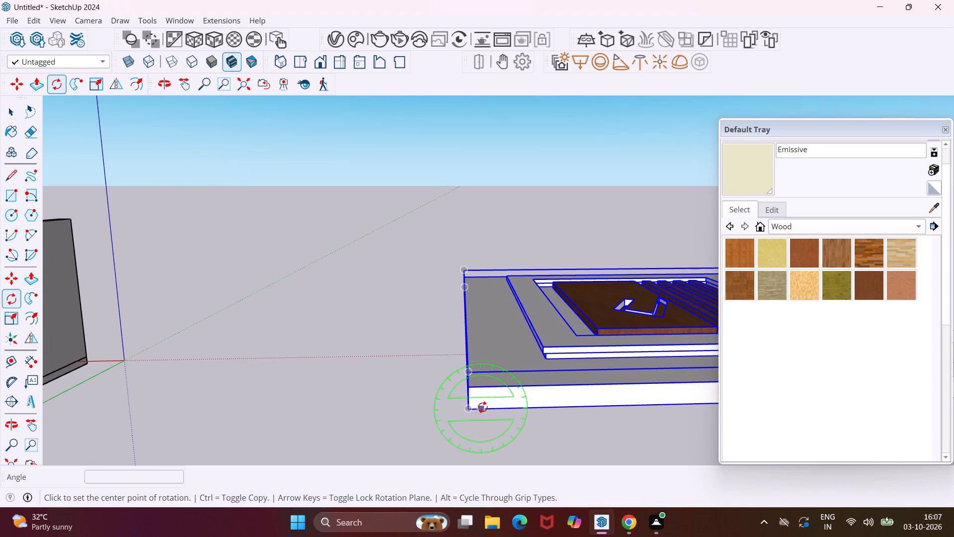
pyautogui.click(484, 407)
pyautogui.click(486, 438)
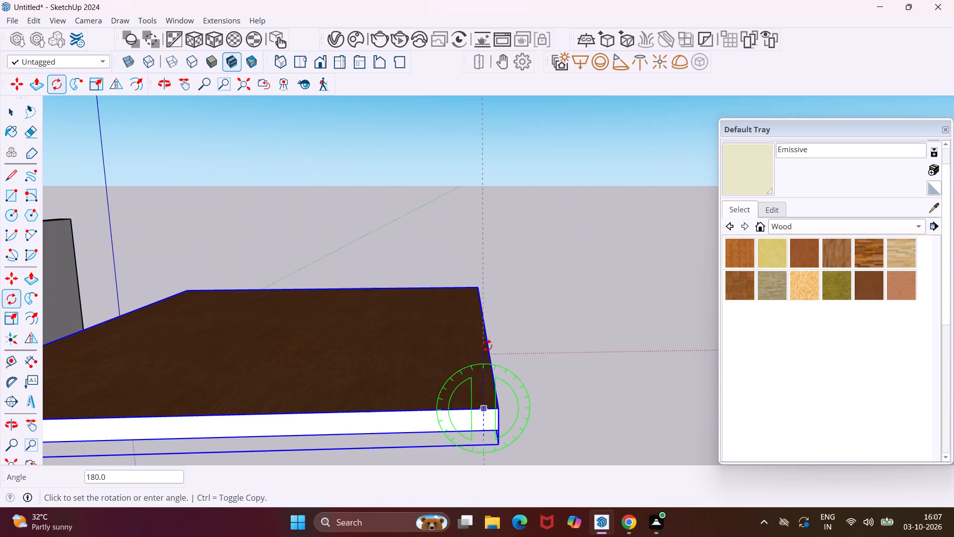
pyautogui.click(486, 346)
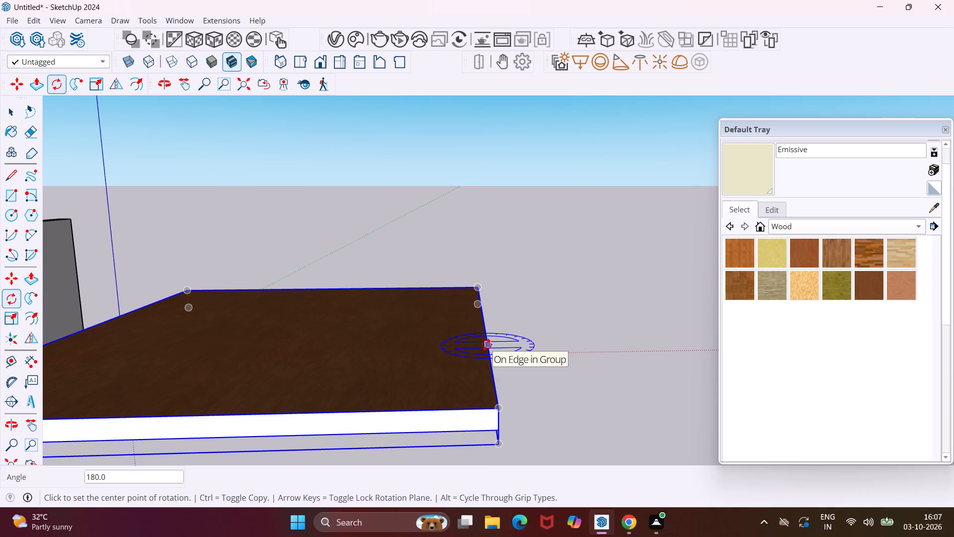
pyautogui.press('Escape')
pyautogui.press('space')
# Paint the flipped dropped-ceiling group with the Wood Board Cork material and finish painting.
pyautogui.scroll(-10, 429, 376)
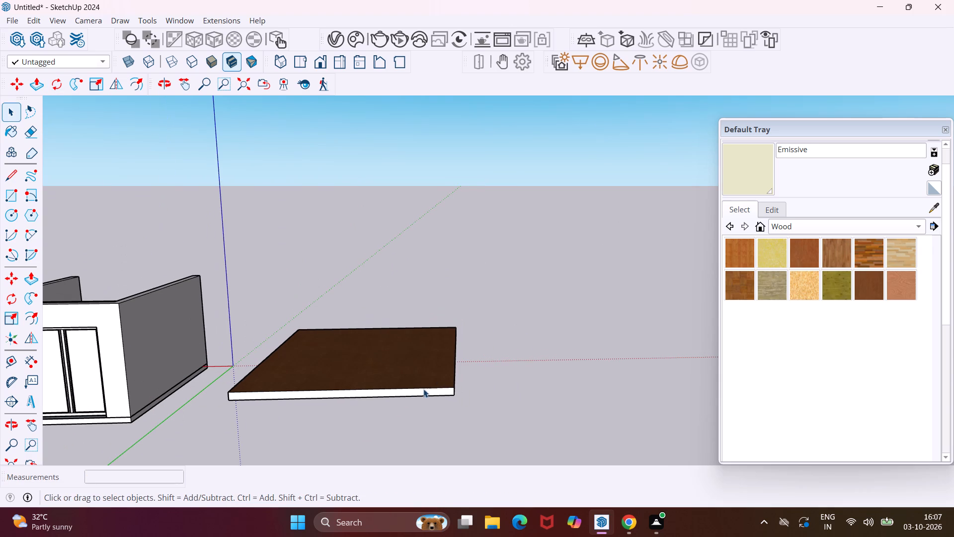
pyautogui.moveTo(390, 398); pyautogui.dragTo(424, 398, button='middle')
pyautogui.scroll(-4, 462, 372)
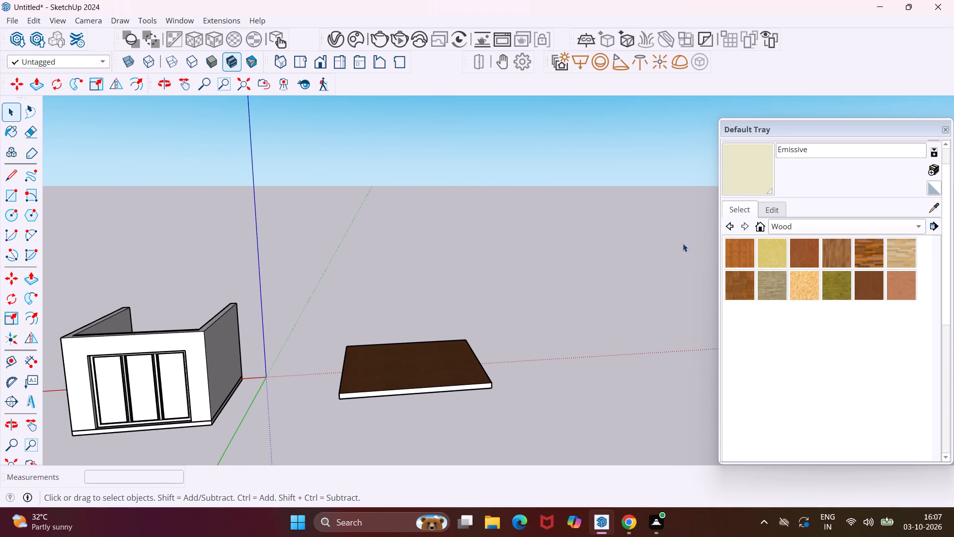
pyautogui.click(760, 251)
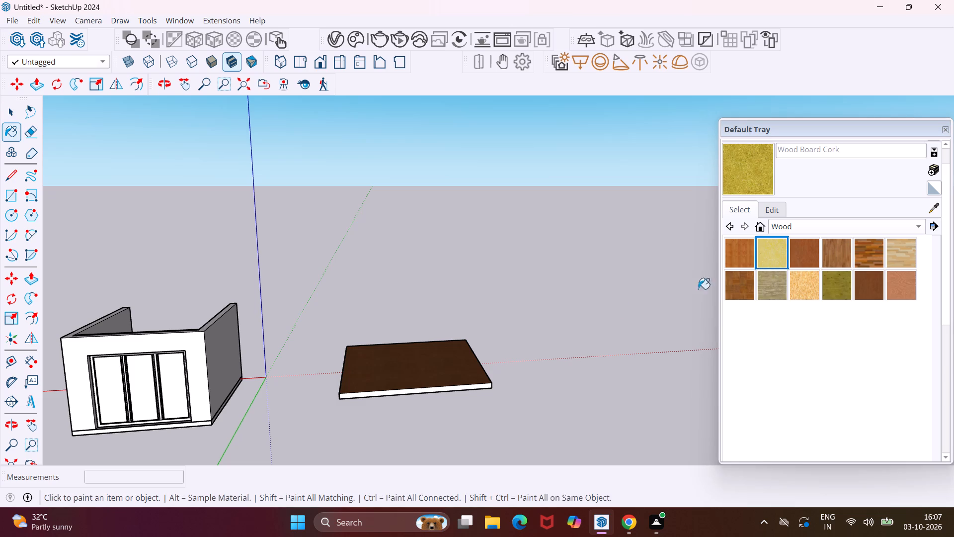
pyautogui.click(428, 370)
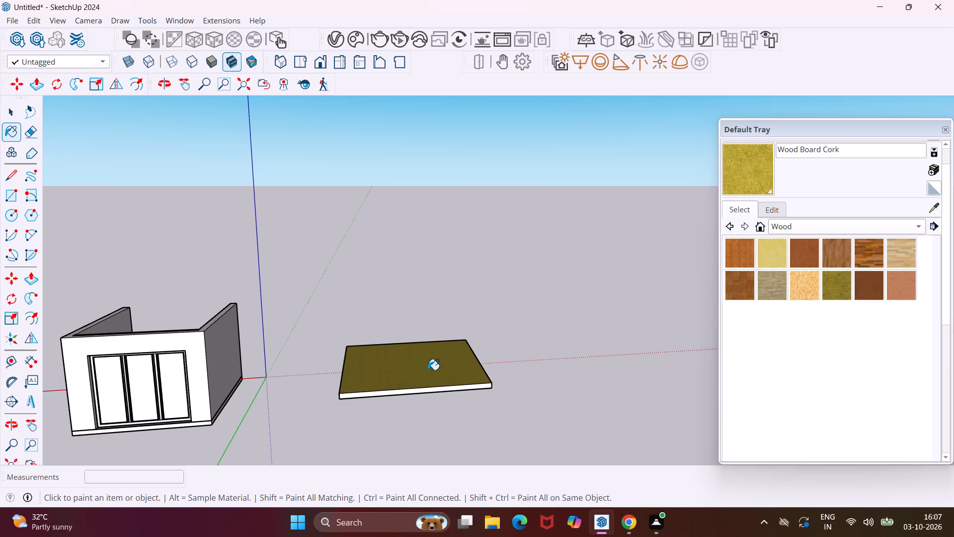
pyautogui.moveTo(428, 370); pyautogui.dragTo(422, 295, button='middle')
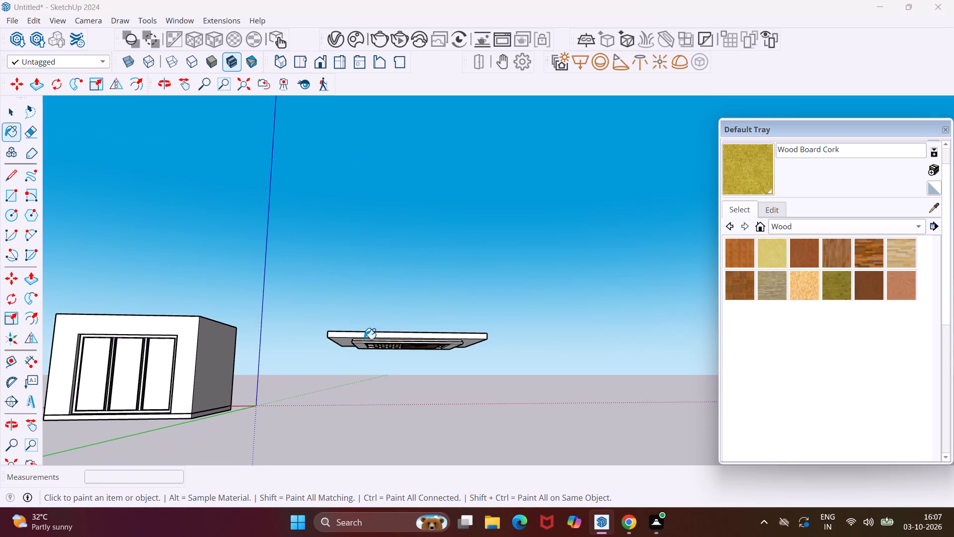
pyautogui.scroll(13, 364, 340)
pyautogui.press('Escape')
pyautogui.press('space')
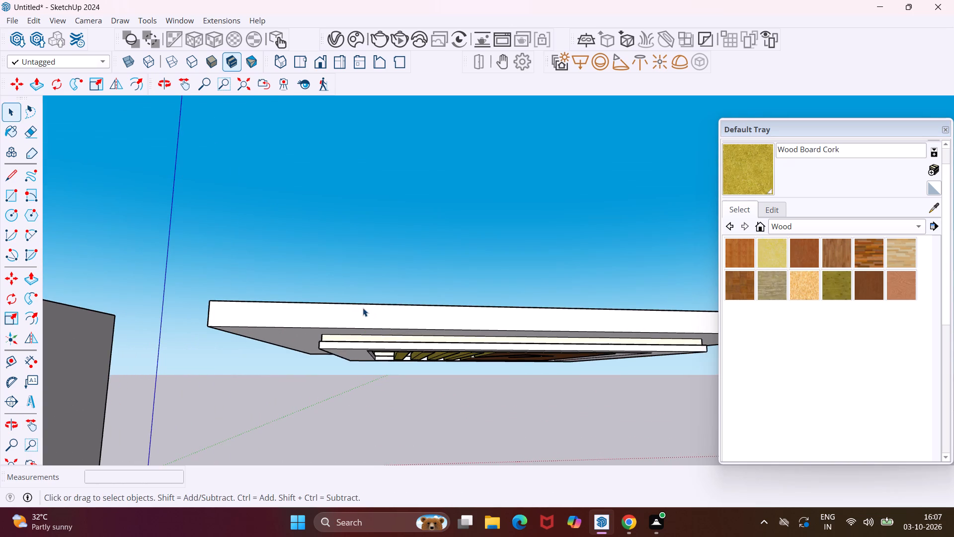
# Replace the curtain search in the Chaos Cosmos library with a search for "fan".
pyautogui.moveTo(362, 308); pyautogui.dragTo(315, 256, button='middle')
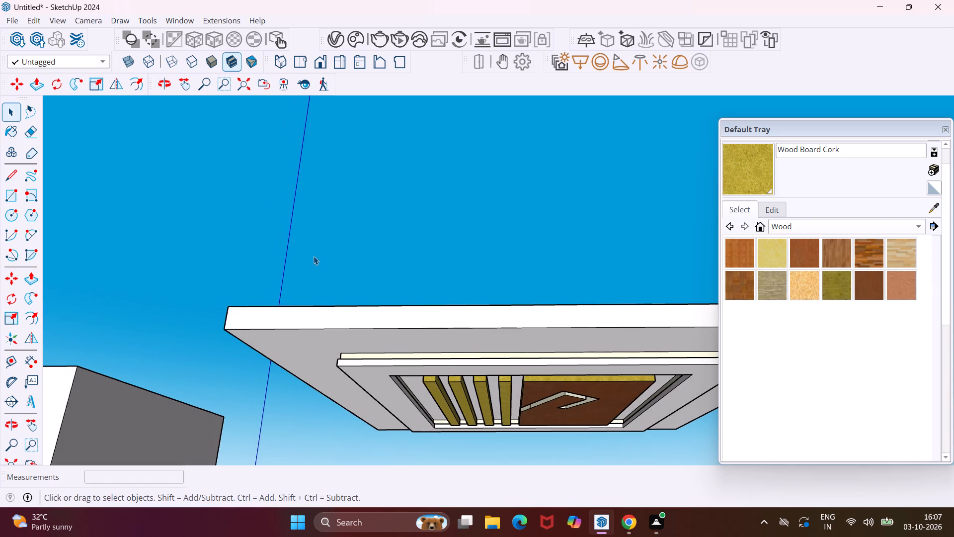
pyautogui.click(357, 40)
pyautogui.click(187, 36)
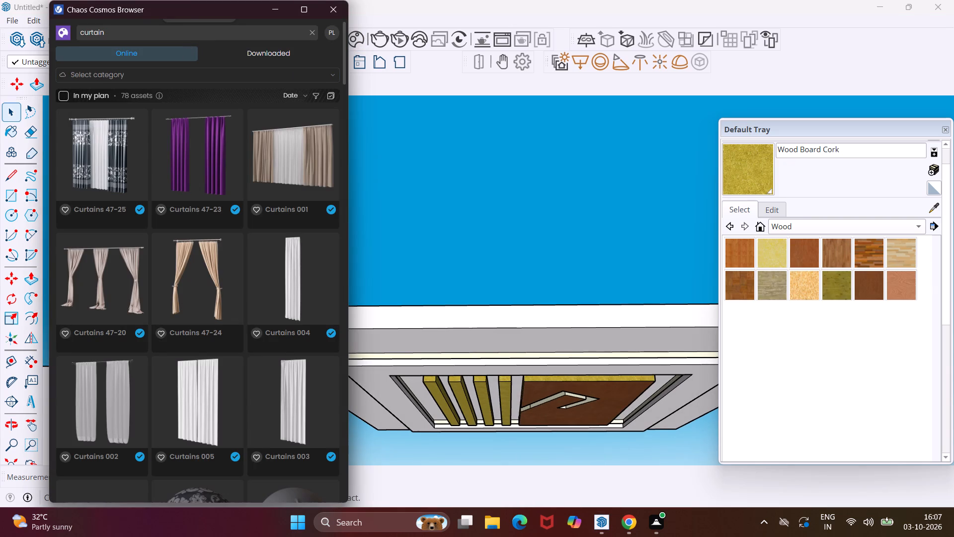
pyautogui.press('BackSpace')
pyautogui.press('BackSpace')
pyautogui.press('BackSpace')
pyautogui.press('BackSpace')
pyautogui.press('BackSpace')
pyautogui.press('BackSpace')
pyautogui.press('BackSpace')
pyautogui.press('BackSpace')
pyautogui.press('BackSpace')
pyautogui.press('BackSpace')
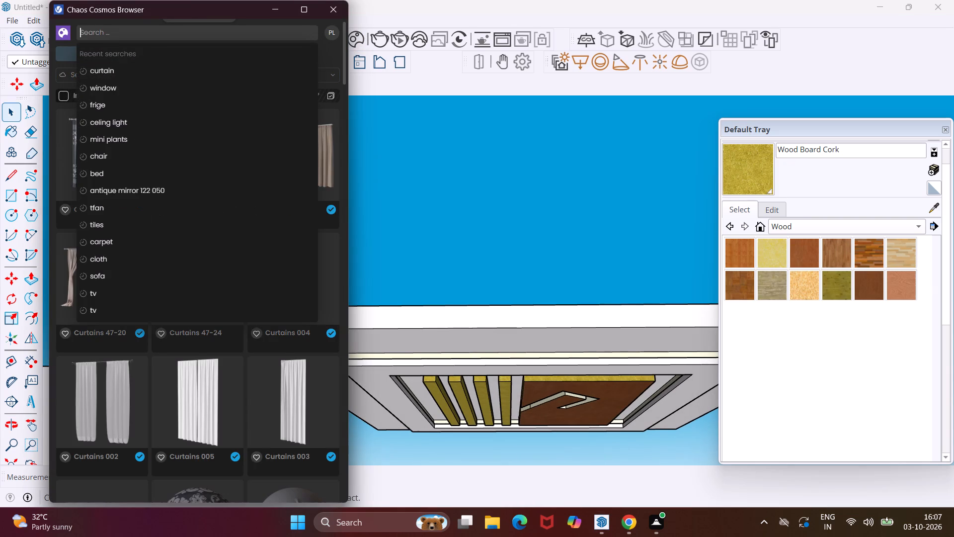
pyautogui.press('f')
pyautogui.write('an')
pyautogui.press('Return')
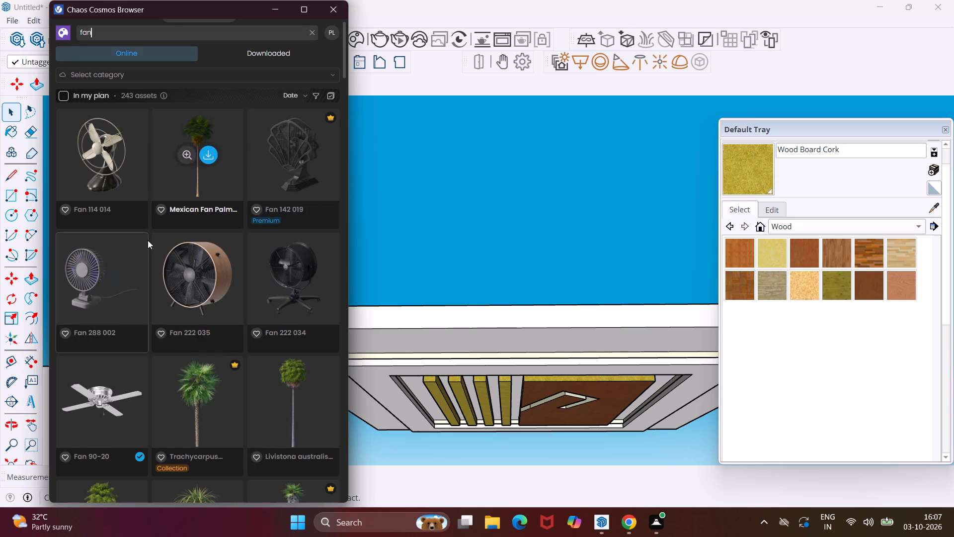
# Import the Fan 90-20 ceiling fan and place it under the dark wood panel, beside the angular cutout.
pyautogui.scroll(-12, 148, 240)
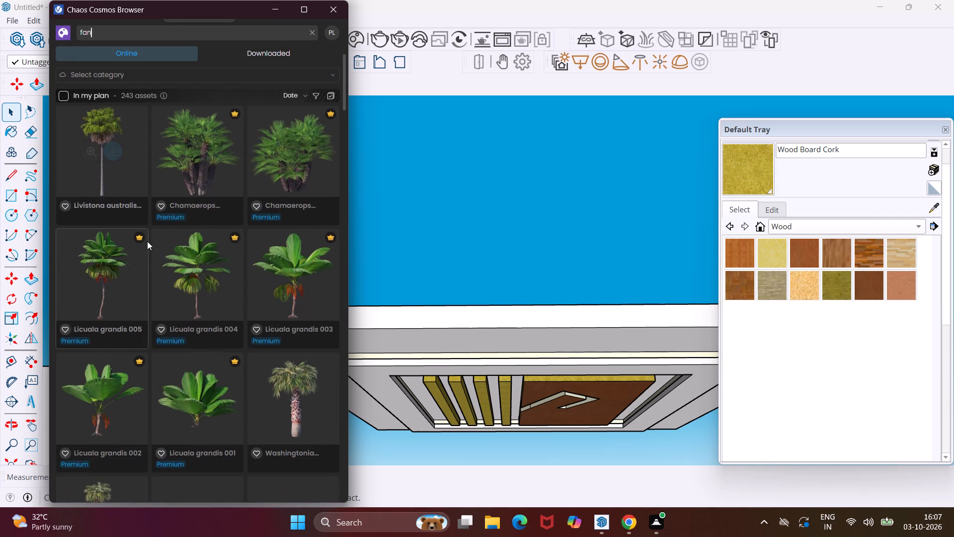
pyautogui.scroll(-6, 147, 241)
pyautogui.scroll(7, 147, 241)
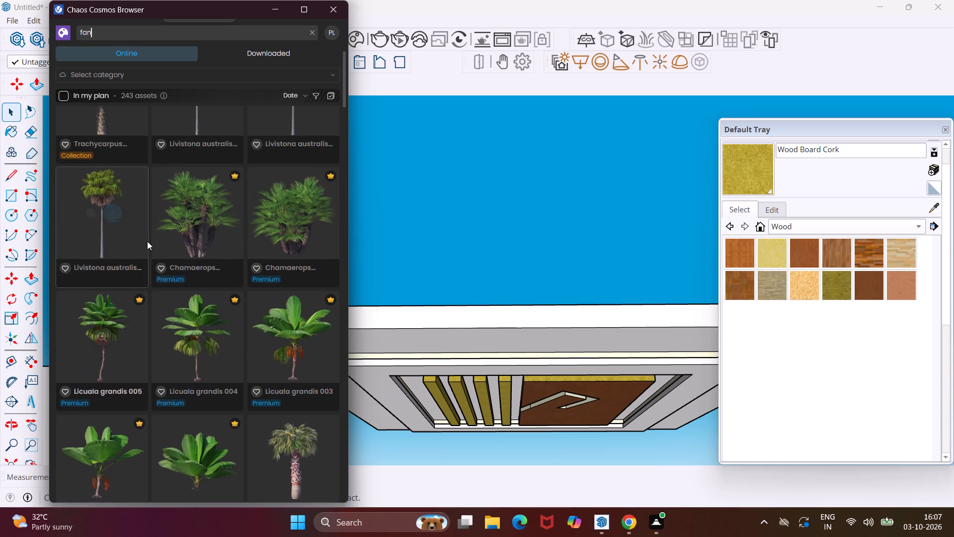
pyautogui.scroll(10, 147, 241)
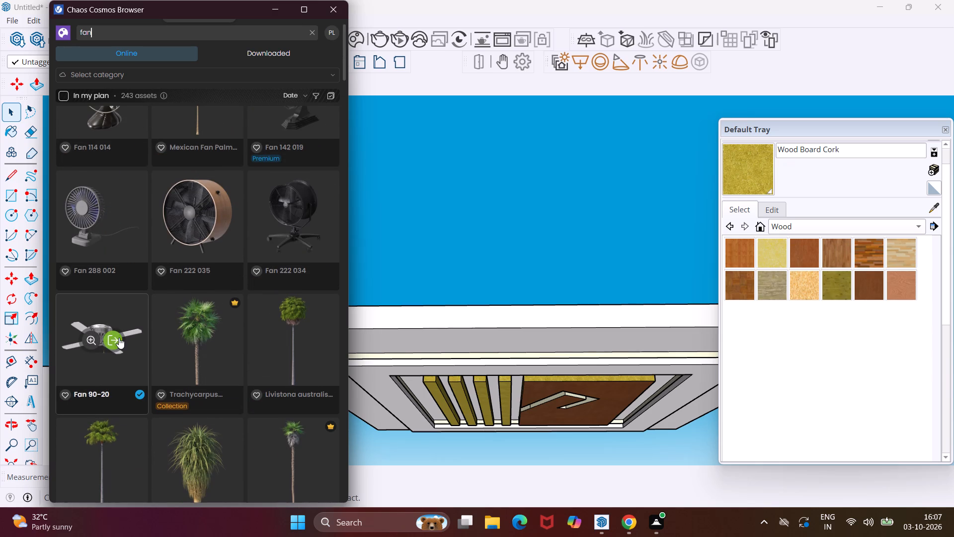
pyautogui.click(114, 337)
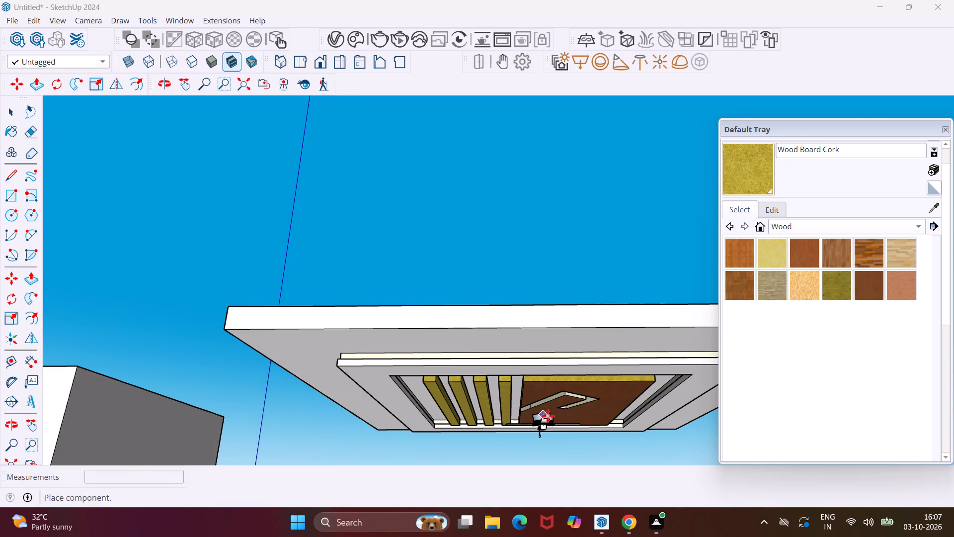
pyautogui.scroll(7, 559, 412)
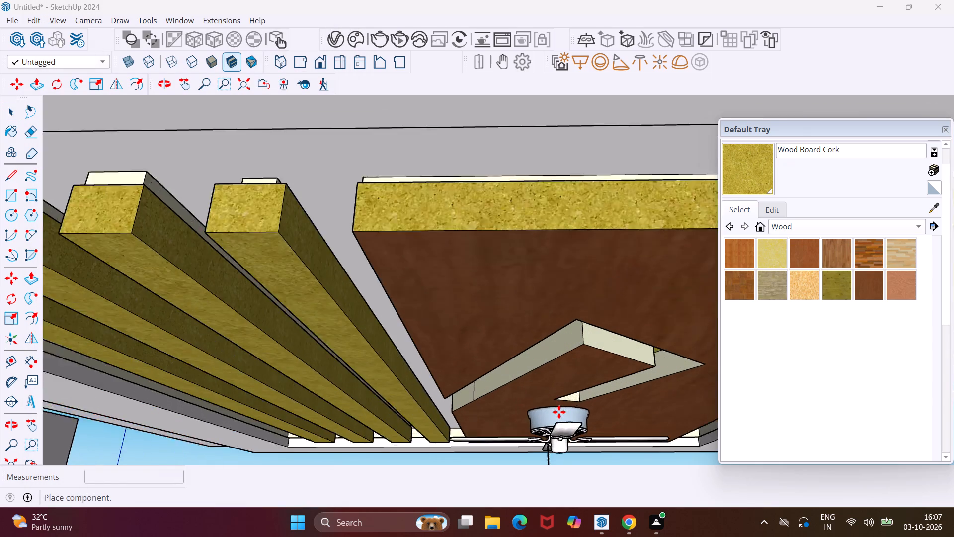
pyautogui.scroll(6, 559, 412)
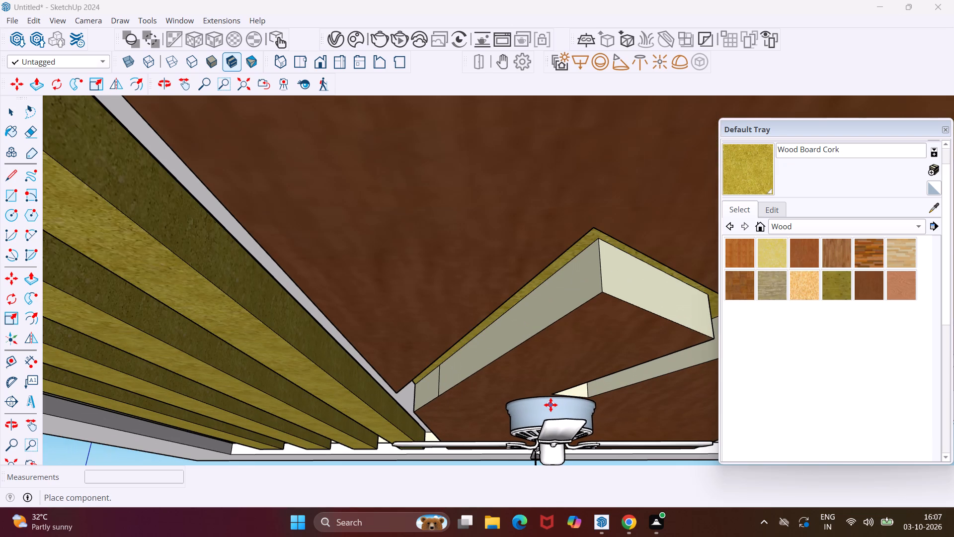
pyautogui.click(549, 404)
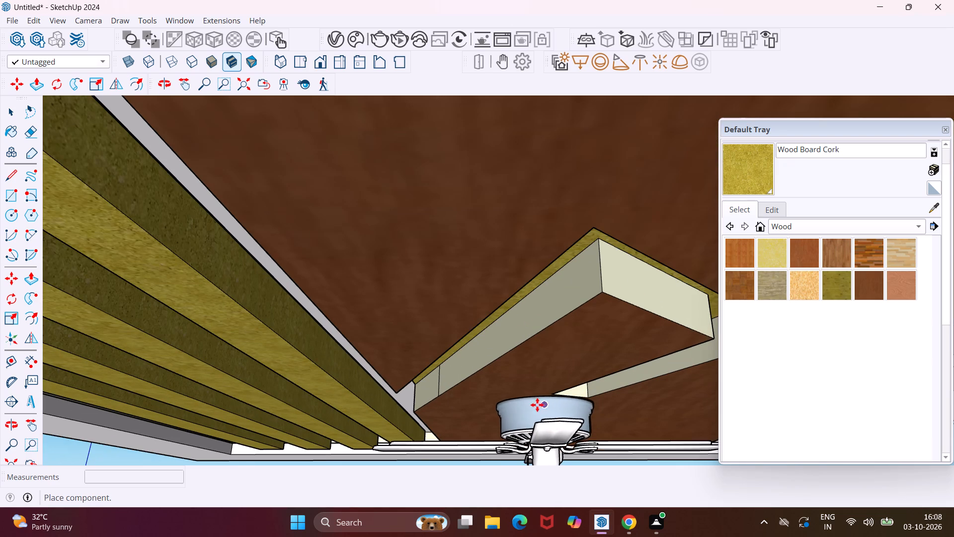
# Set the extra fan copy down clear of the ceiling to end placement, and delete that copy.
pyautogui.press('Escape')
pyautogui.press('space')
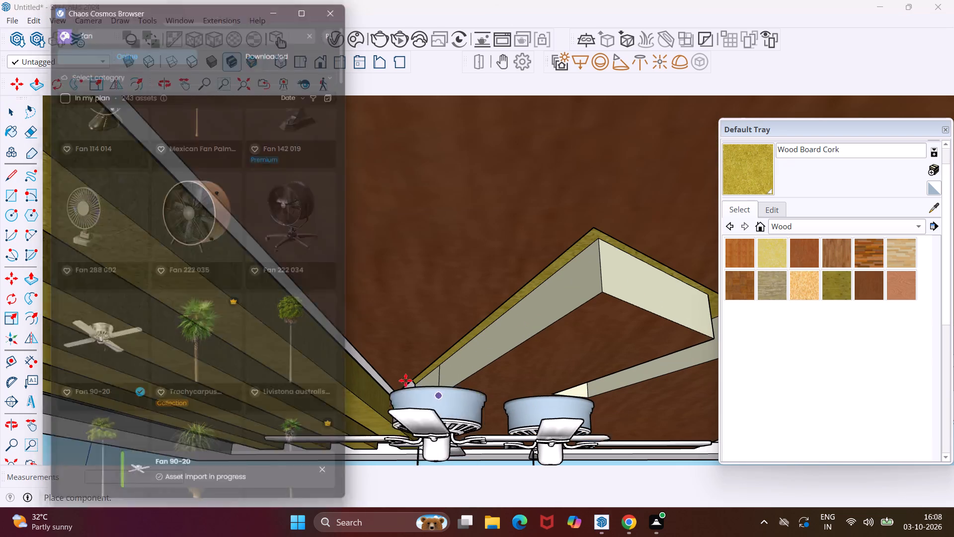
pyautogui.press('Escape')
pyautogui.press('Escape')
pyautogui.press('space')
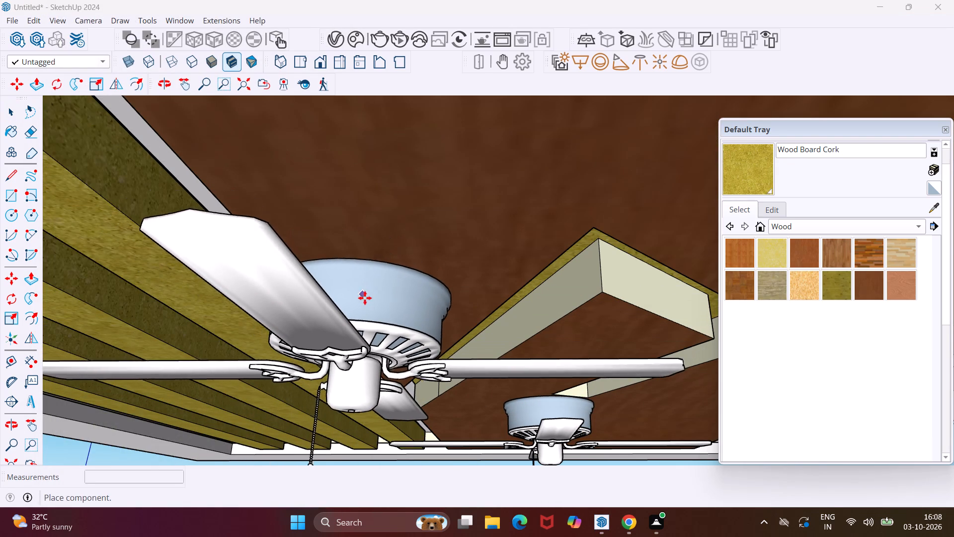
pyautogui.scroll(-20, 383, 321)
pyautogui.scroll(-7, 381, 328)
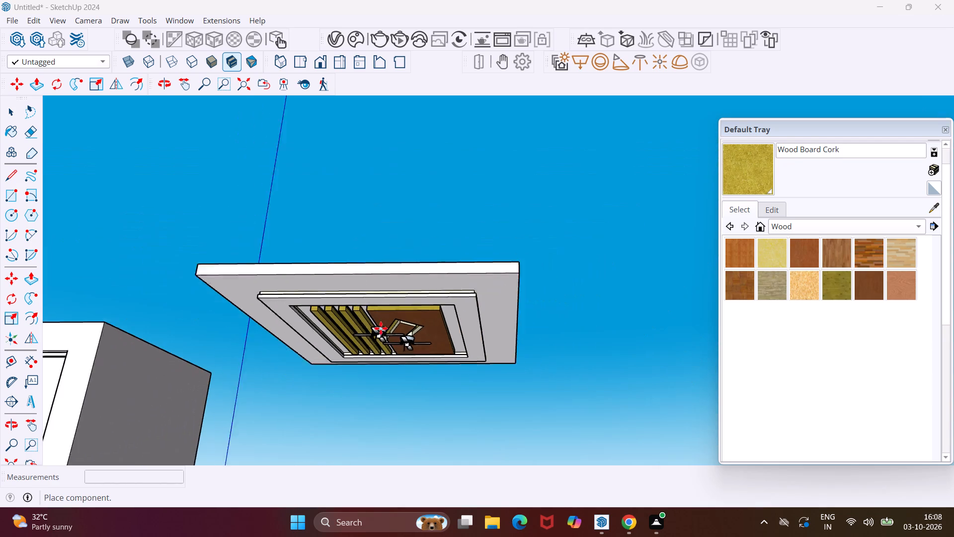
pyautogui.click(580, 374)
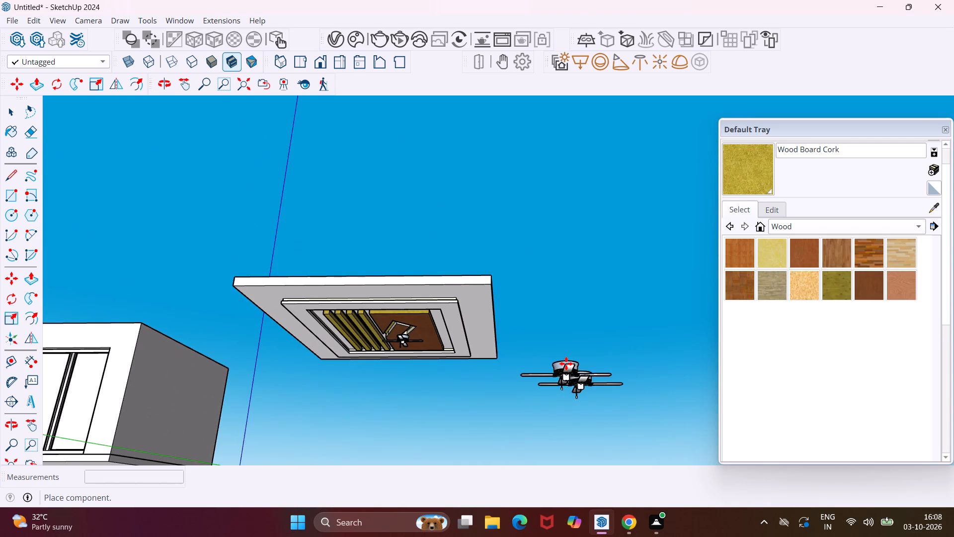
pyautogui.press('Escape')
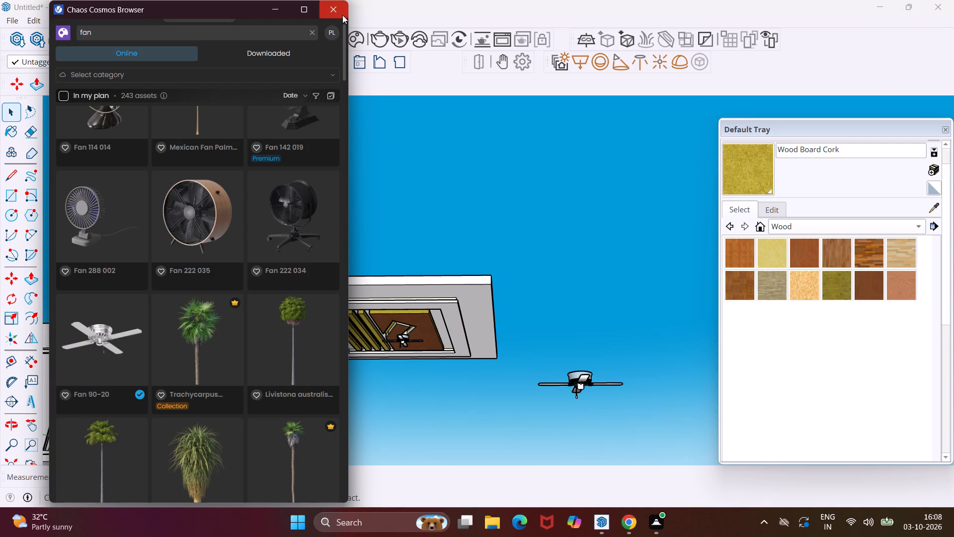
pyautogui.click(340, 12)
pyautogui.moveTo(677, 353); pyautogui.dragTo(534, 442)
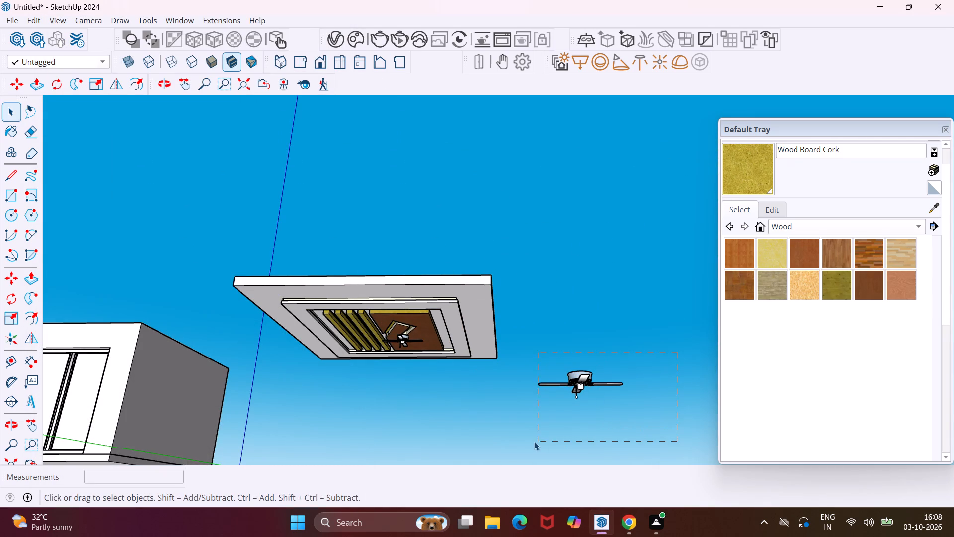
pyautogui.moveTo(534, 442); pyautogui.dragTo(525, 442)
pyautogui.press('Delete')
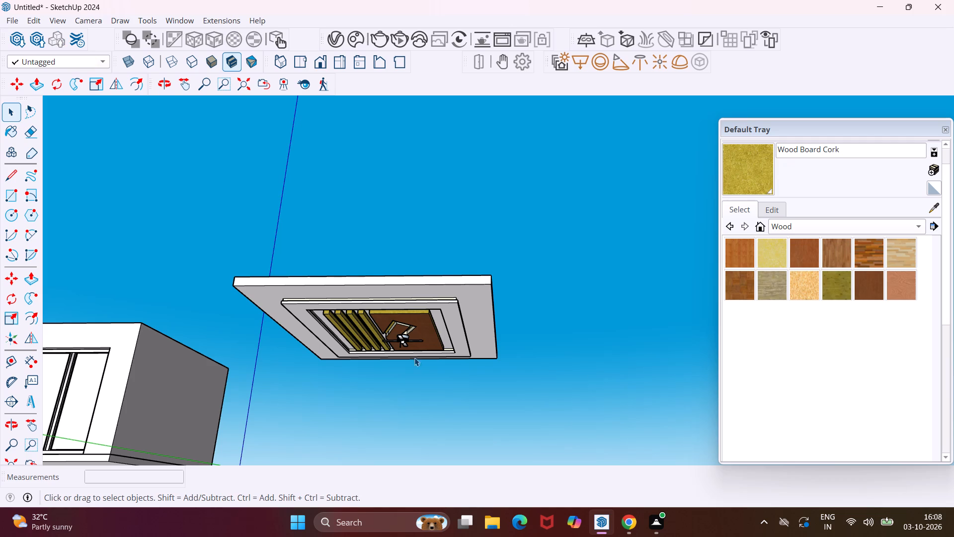
# Examine the fan's placement beneath the ceiling panel and the flipped ceiling's position relative to the room.
pyautogui.scroll(15, 394, 340)
pyautogui.scroll(1, 451, 318)
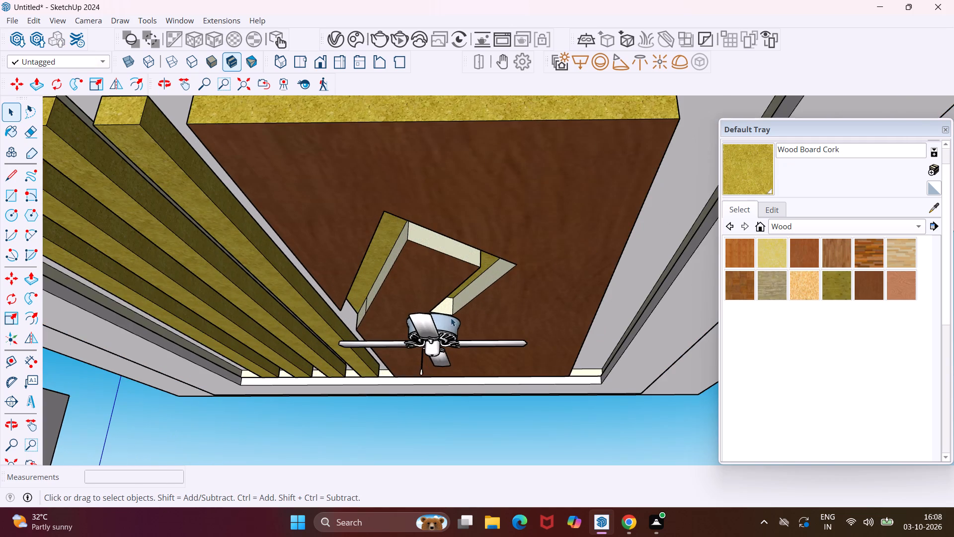
pyautogui.moveTo(451, 317); pyautogui.dragTo(422, 358, button='middle')
pyautogui.scroll(-6, 422, 358)
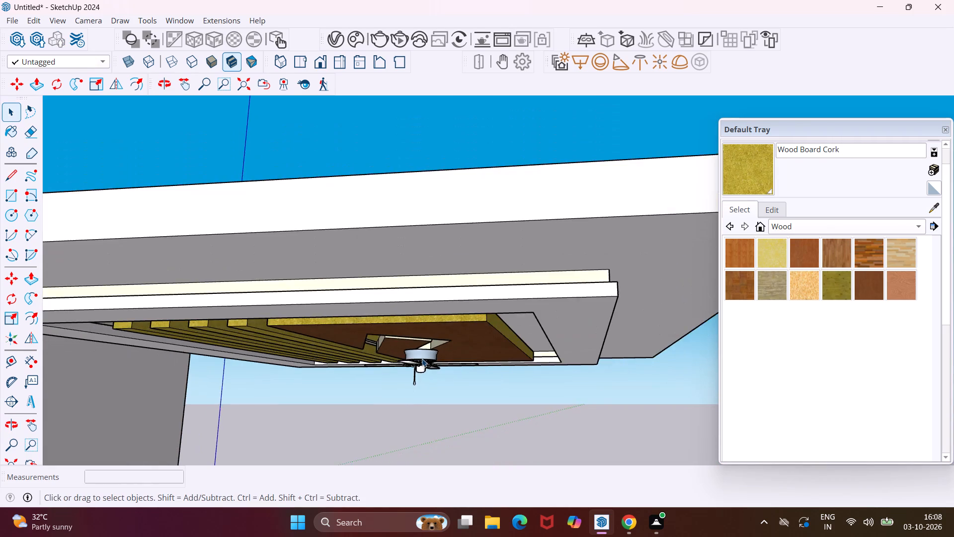
pyautogui.scroll(-11, 422, 358)
pyautogui.moveTo(401, 370); pyautogui.dragTo(470, 433, button='middle')
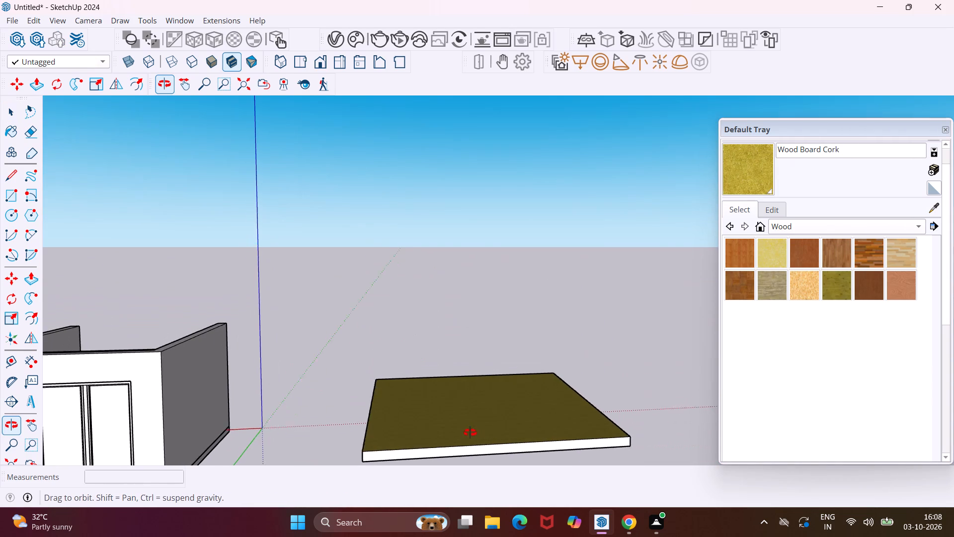
pyautogui.moveTo(470, 433); pyautogui.dragTo(469, 433, button='middle')
pyautogui.scroll(-10, 462, 411)
pyautogui.moveTo(464, 425); pyautogui.dragTo(502, 368, button='middle')
pyautogui.moveTo(415, 405); pyautogui.dragTo(583, 430, button='middle')
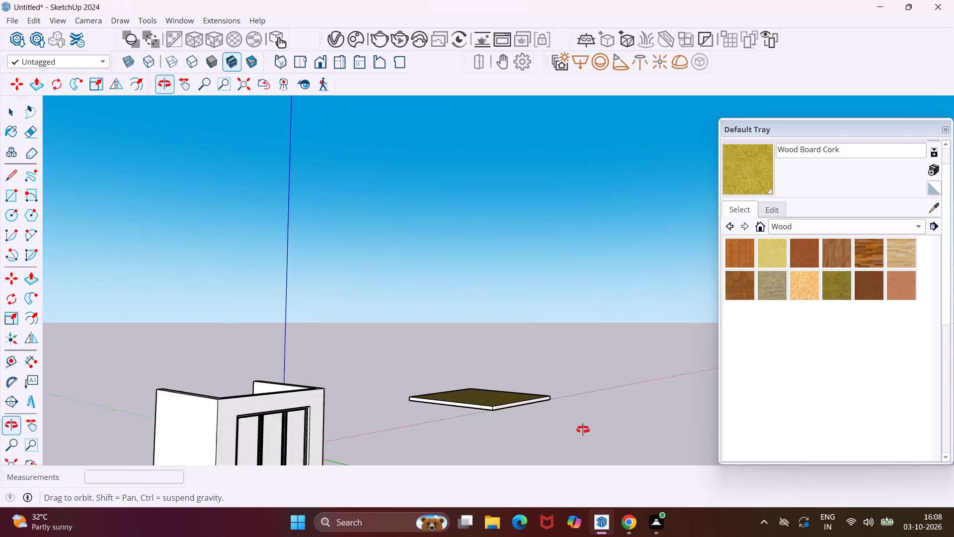
# Examine the room and the separate dropped ceiling from several sides and distances.
pyautogui.moveTo(583, 430); pyautogui.dragTo(891, 427, button='middle')
pyautogui.scroll(-8, 446, 395)
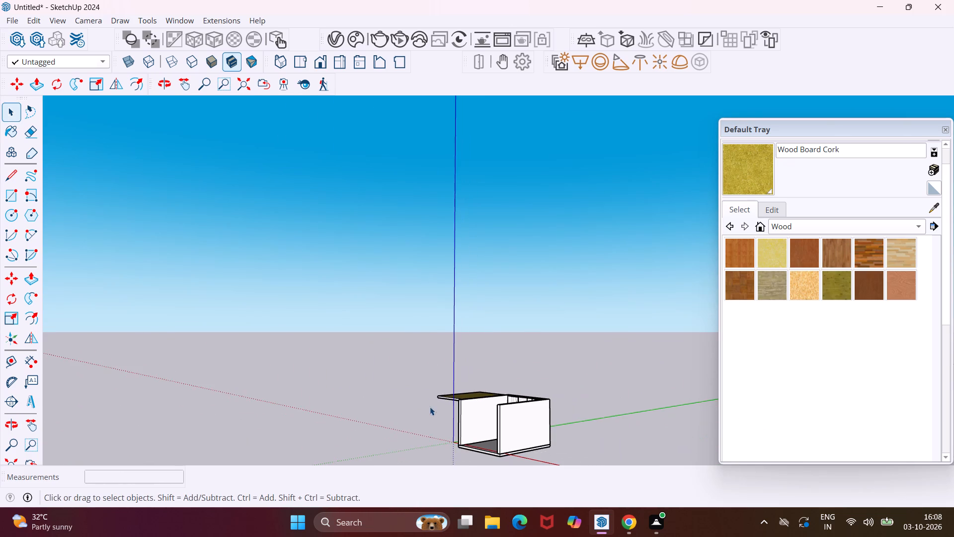
pyautogui.moveTo(427, 408); pyautogui.dragTo(644, 398, button='middle')
pyautogui.scroll(1, 542, 399)
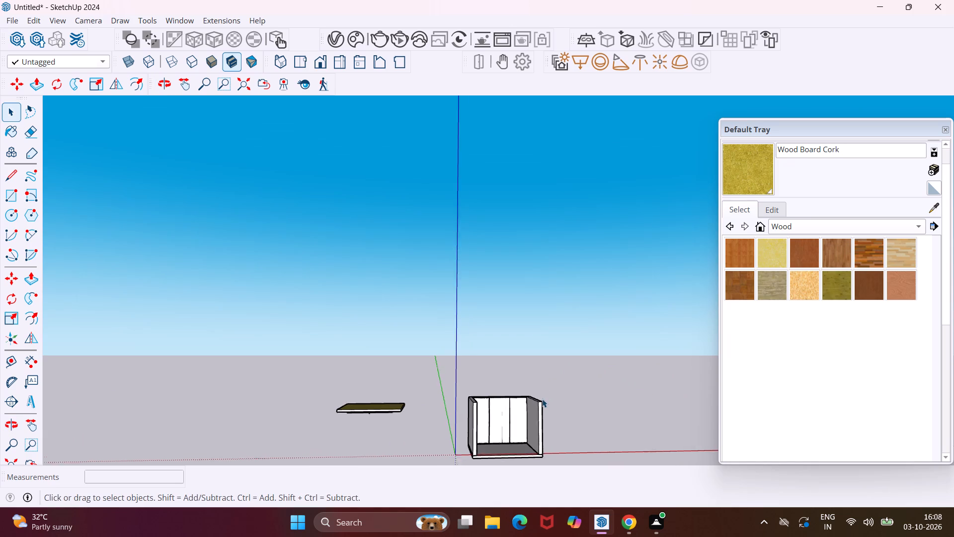
pyautogui.scroll(11, 542, 399)
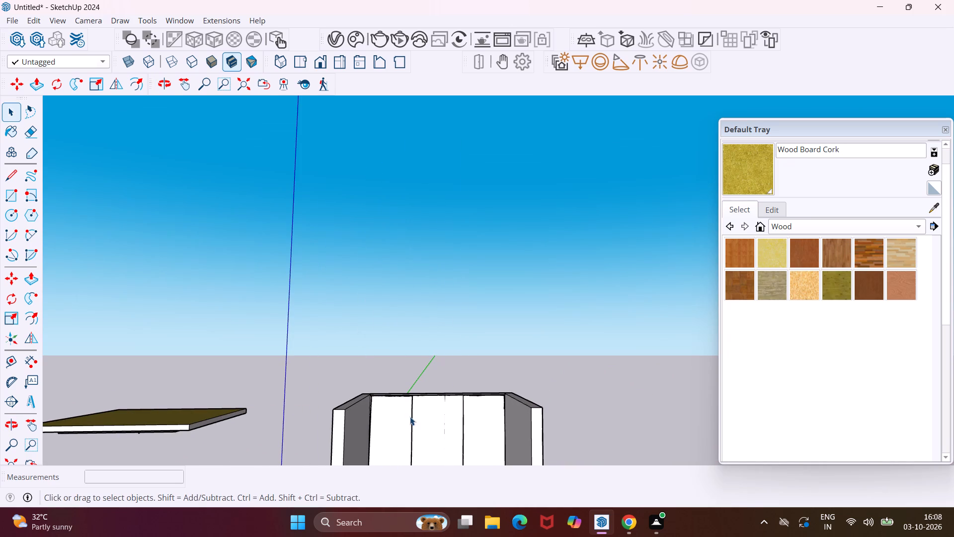
pyautogui.moveTo(410, 415); pyautogui.dragTo(385, 421, button='middle')
pyautogui.scroll(-11, 396, 408)
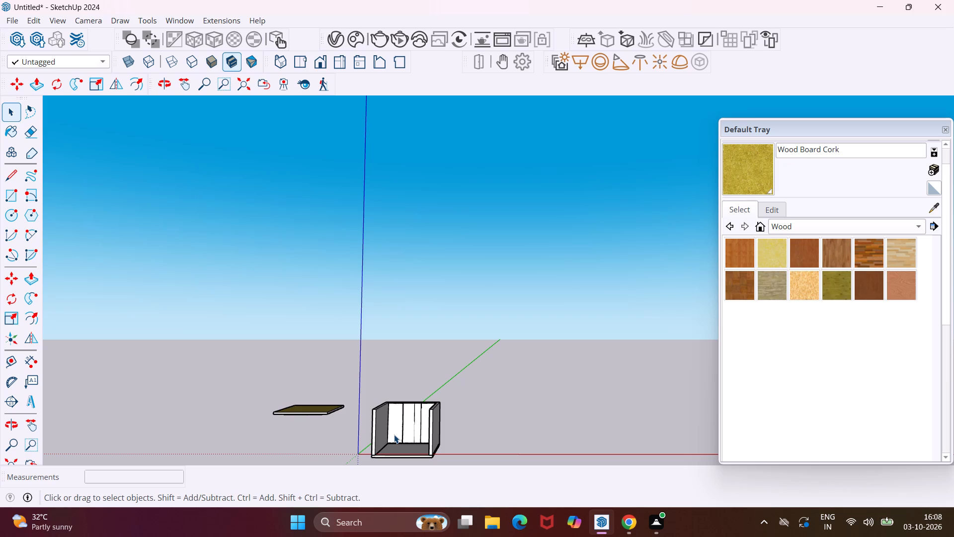
pyautogui.moveTo(421, 447); pyautogui.dragTo(439, 449, button='middle')
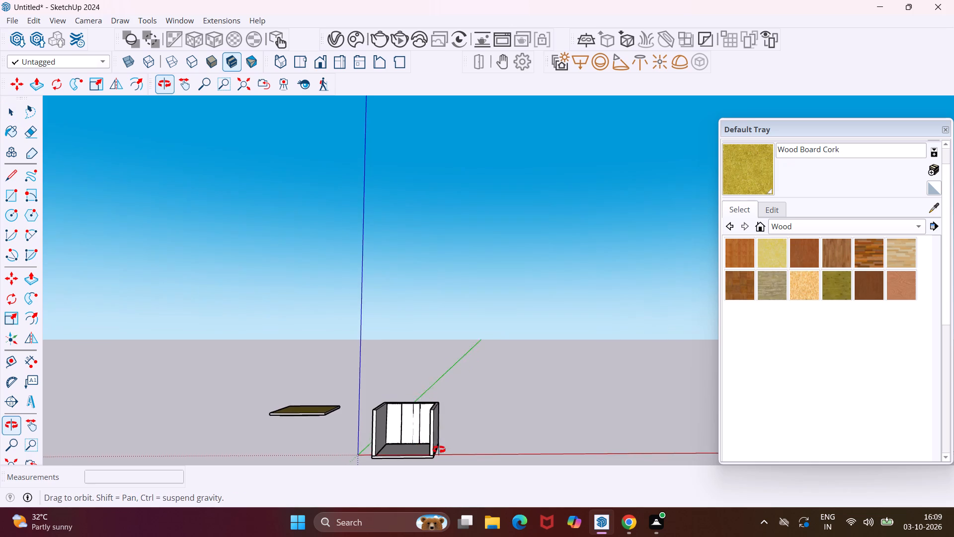
# Draw a rectangle about 6' 9" by 10' 4" on the inner face of the plain side wall beside the curtains.
pyautogui.moveTo(439, 449); pyautogui.dragTo(710, 475, button='middle')
pyautogui.scroll(6, 501, 435)
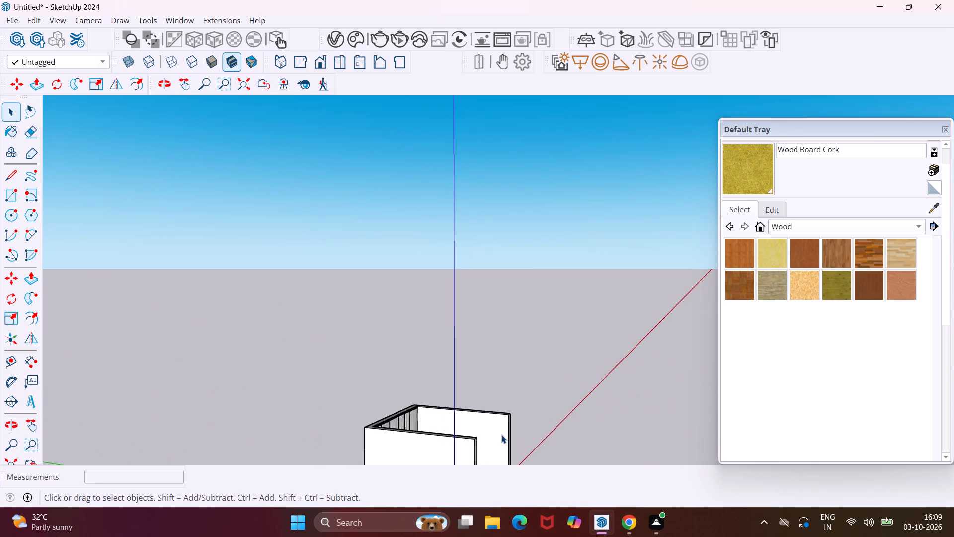
pyautogui.scroll(3, 501, 435)
pyautogui.moveTo(501, 435); pyautogui.dragTo(652, 483, button='middle')
pyautogui.scroll(3, 439, 430)
pyautogui.moveTo(438, 430); pyautogui.dragTo(386, 427, button='middle')
pyautogui.click(181, 89)
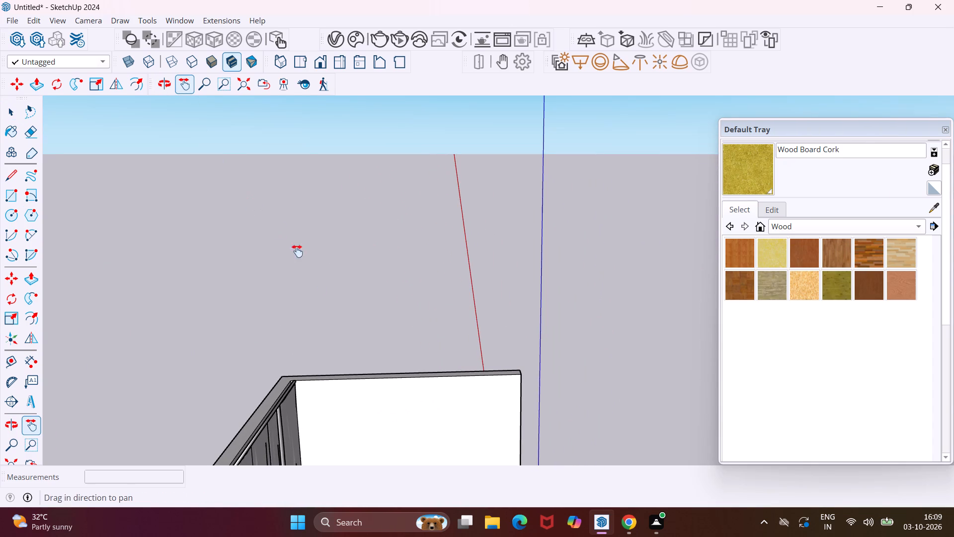
pyautogui.moveTo(437, 409); pyautogui.dragTo(437, 318)
pyautogui.moveTo(436, 315); pyautogui.dragTo(434, 318, button='middle')
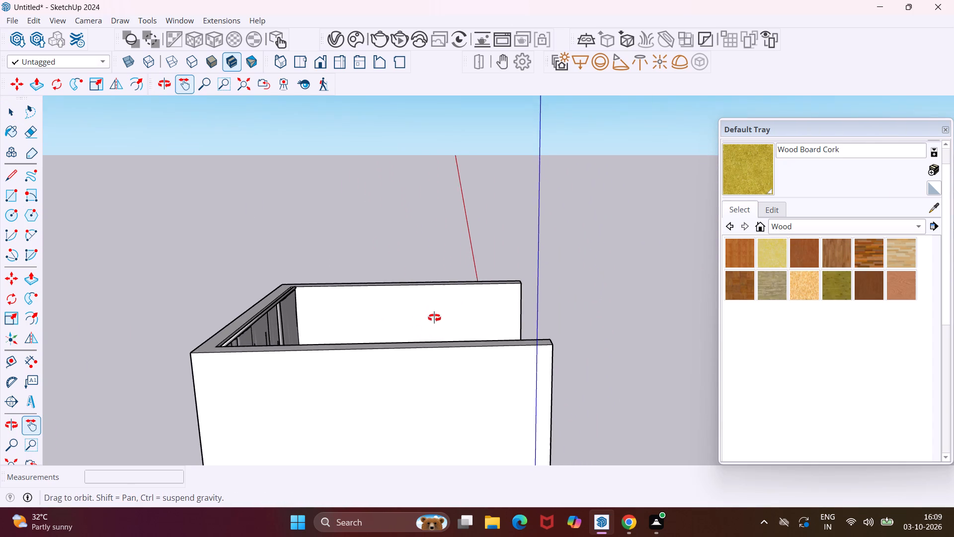
pyautogui.moveTo(434, 318); pyautogui.dragTo(440, 414, button='middle')
pyautogui.scroll(8, 405, 376)
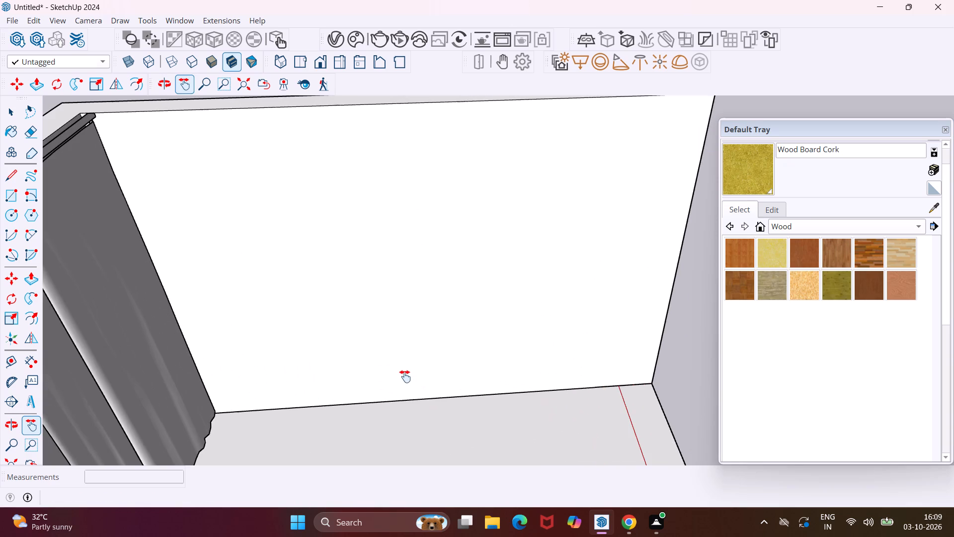
pyautogui.moveTo(404, 376); pyautogui.dragTo(392, 365, button='middle')
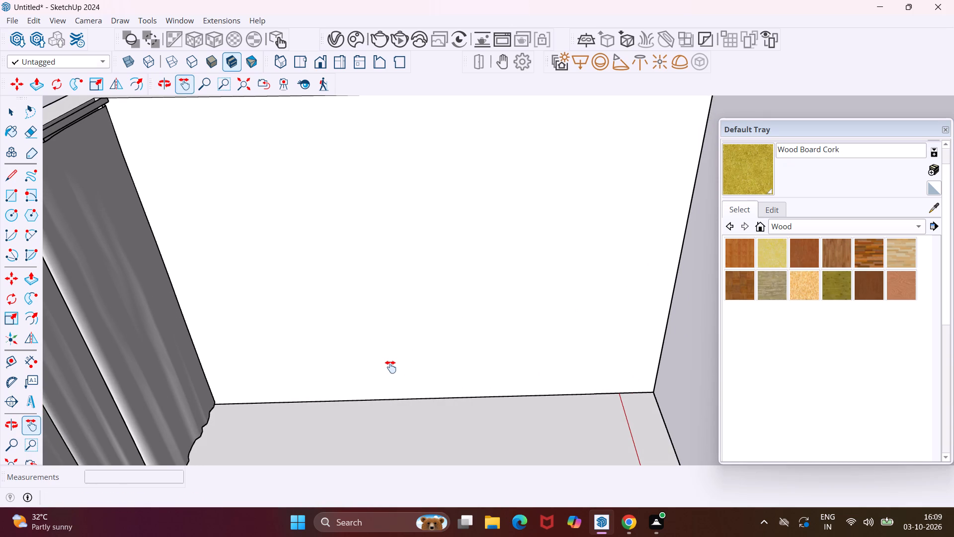
pyautogui.press('Escape')
pyautogui.press('space')
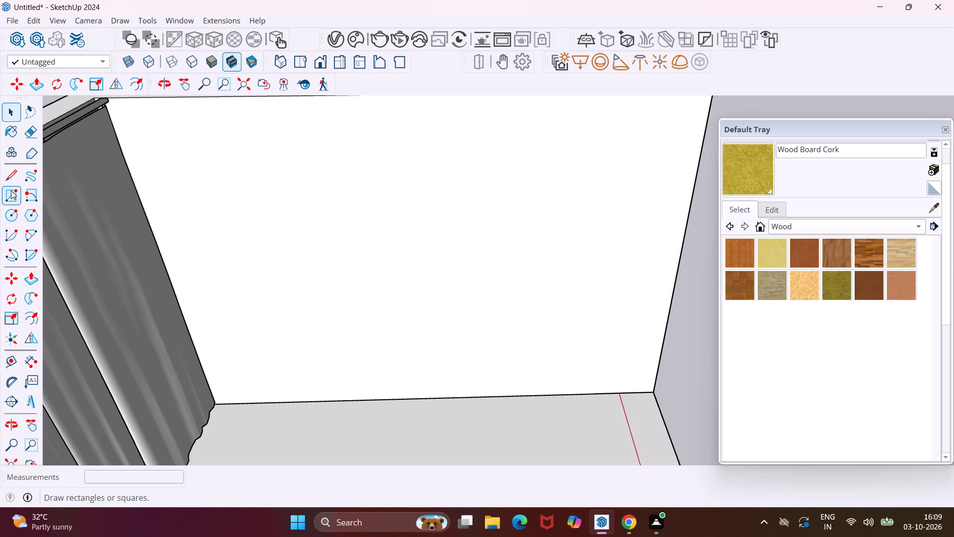
pyautogui.click(11, 190)
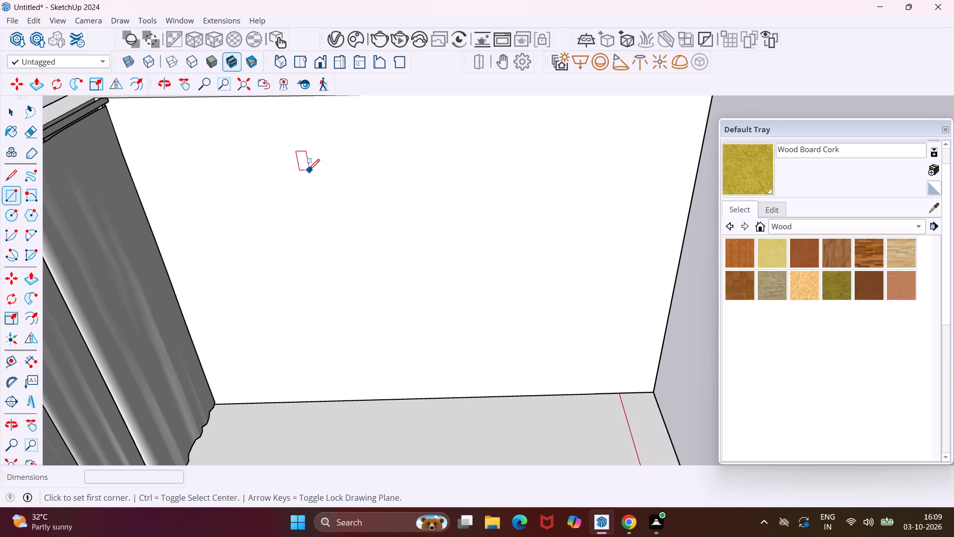
pyautogui.click(259, 160)
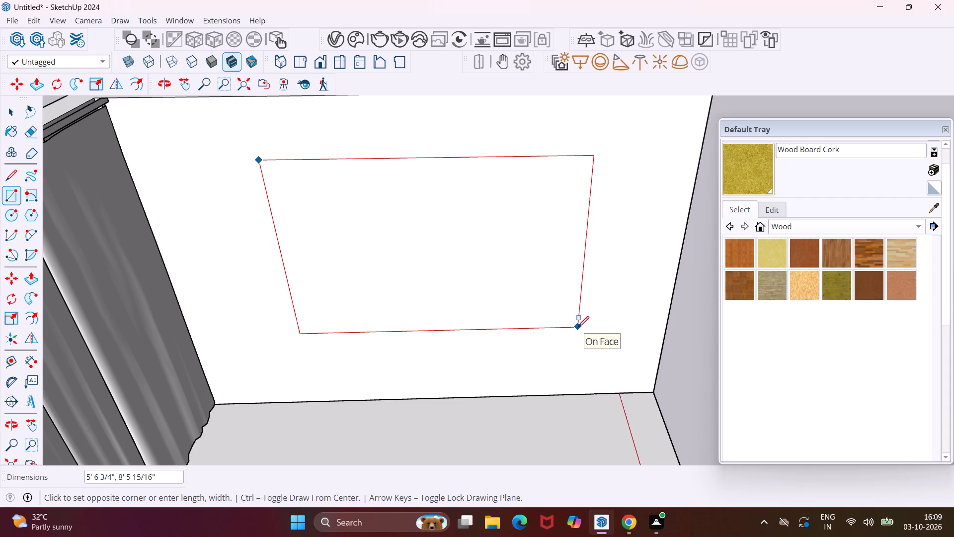
pyautogui.click(633, 356)
pyautogui.press('Escape')
pyautogui.press('space')
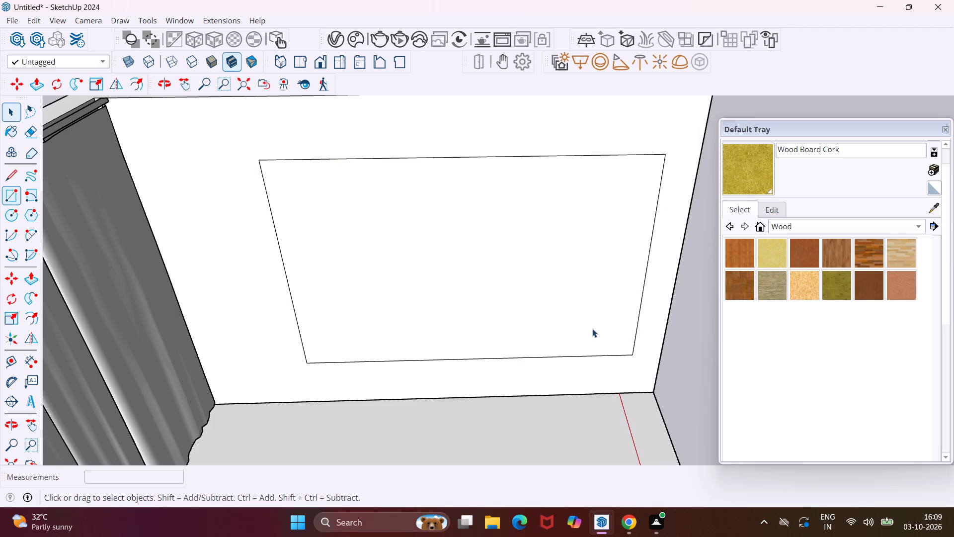
# Move the rectangular face about 13' 4" along the green axis, out through the room's open side.
pyautogui.click(567, 308)
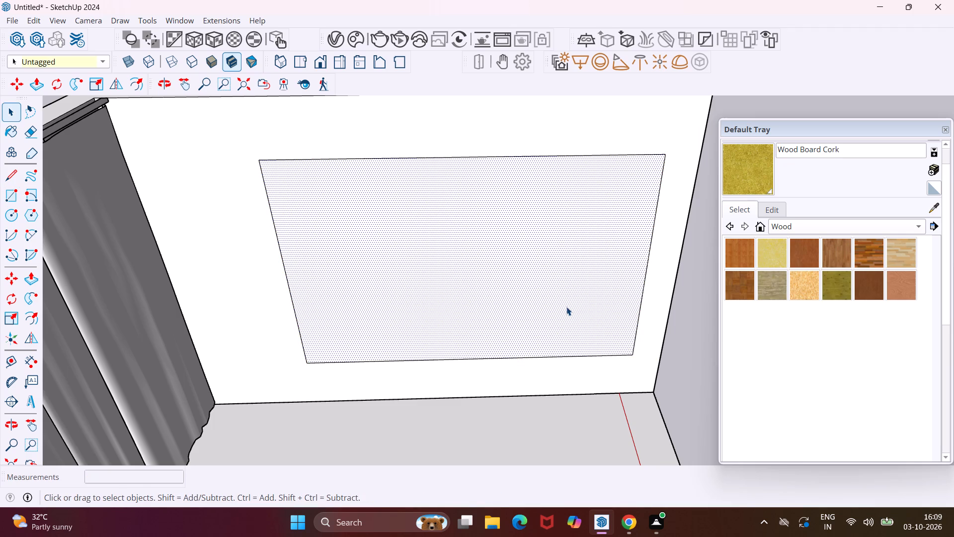
pyautogui.press('m')
pyautogui.click(629, 358)
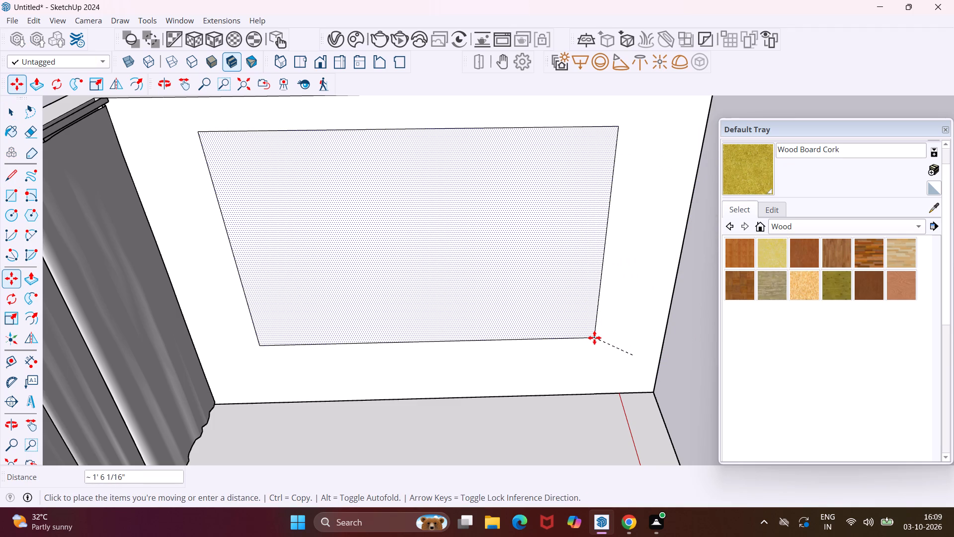
pyautogui.scroll(-15, 594, 338)
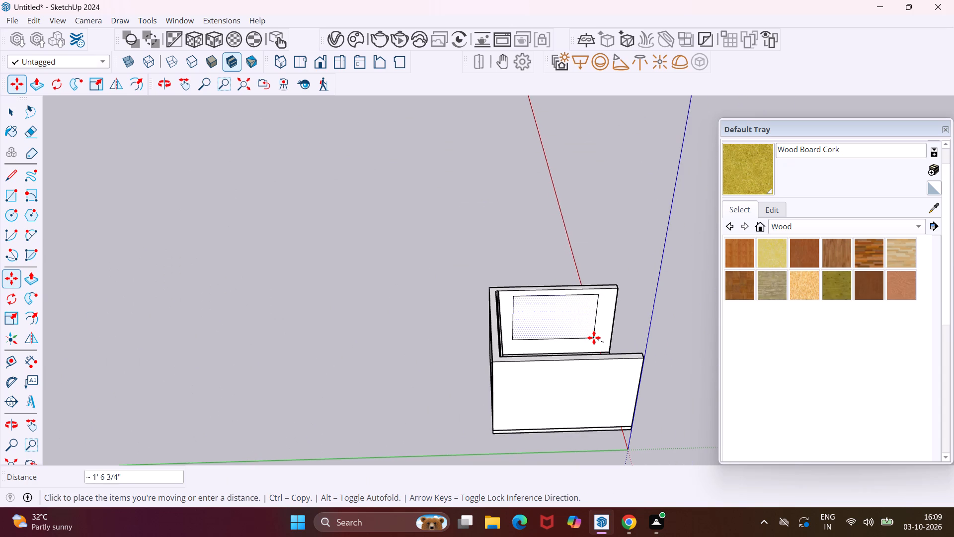
pyautogui.moveTo(667, 348); pyautogui.dragTo(603, 368, button='middle')
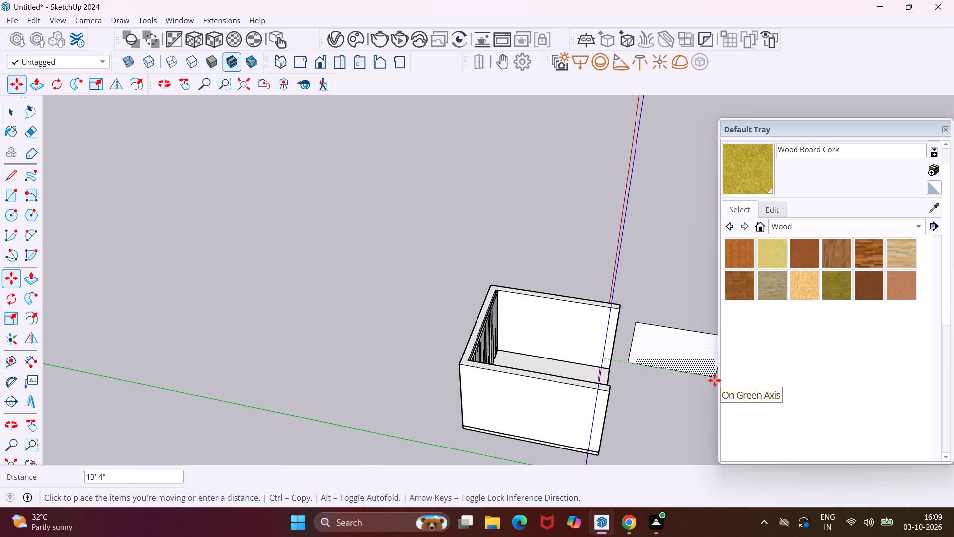
pyautogui.click(714, 380)
pyautogui.press('Escape')
pyautogui.press('space')
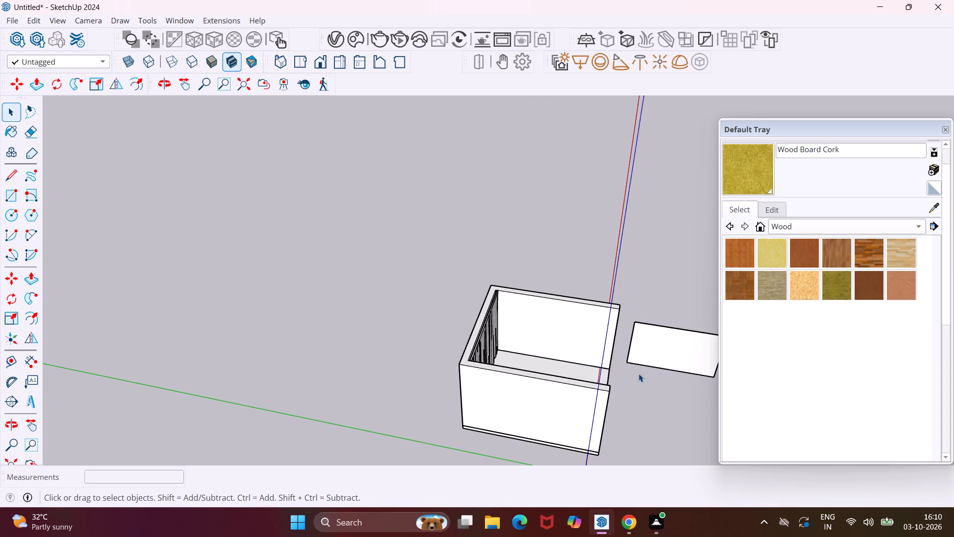
# Push/Pull the moved rectangular face to a thickness of 4".
pyautogui.click(666, 352)
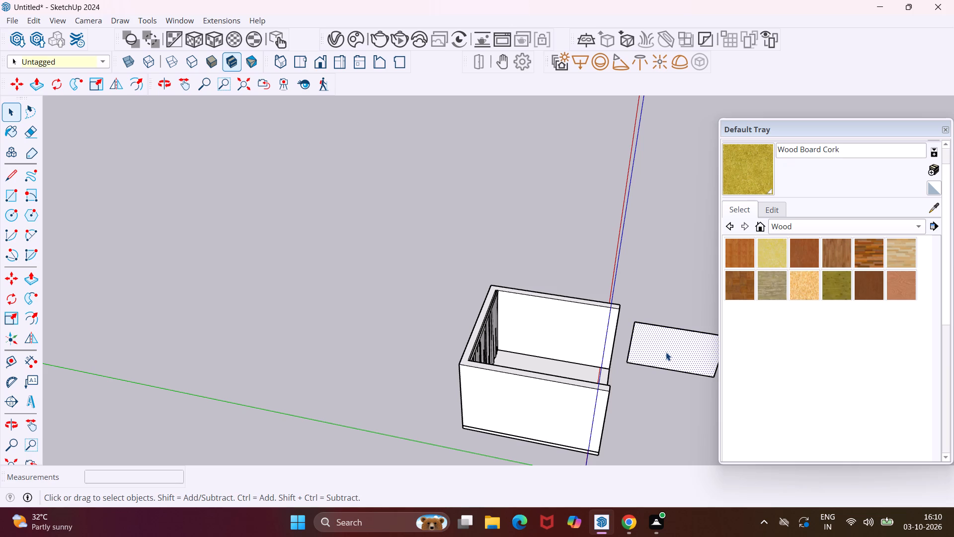
pyautogui.press('p')
pyautogui.click(666, 352)
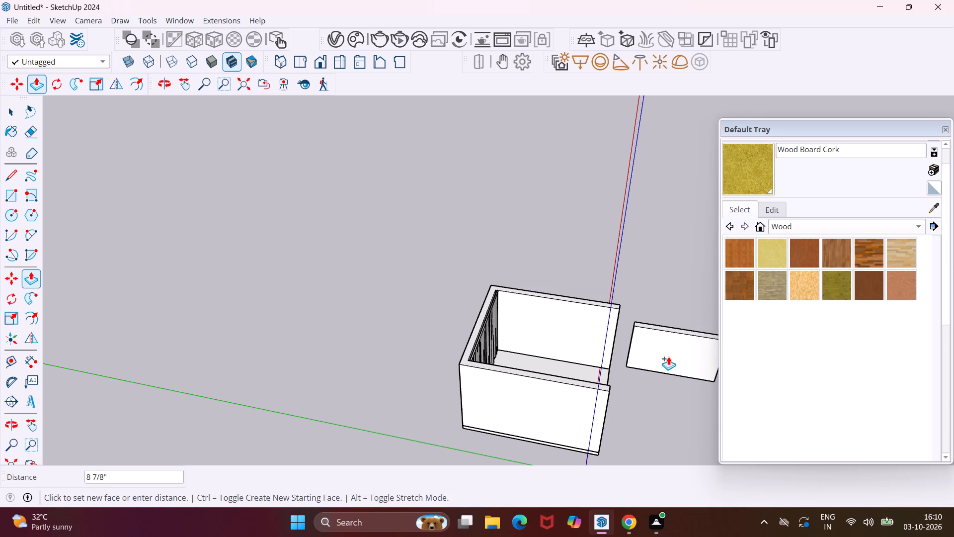
pyautogui.write('4"')
pyautogui.press('Return')
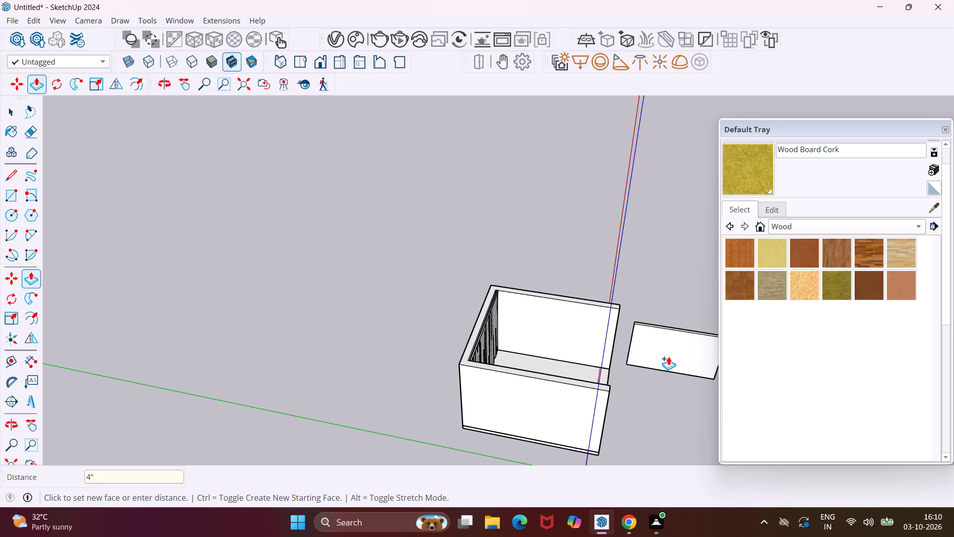
pyautogui.moveTo(668, 357); pyautogui.dragTo(490, 316, button='middle')
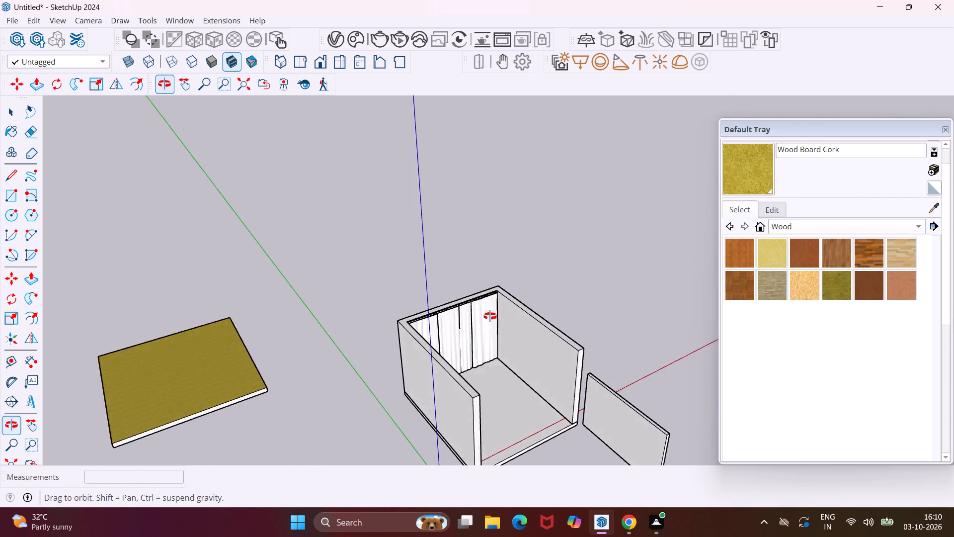
pyautogui.moveTo(490, 316); pyautogui.dragTo(417, 212, button='middle')
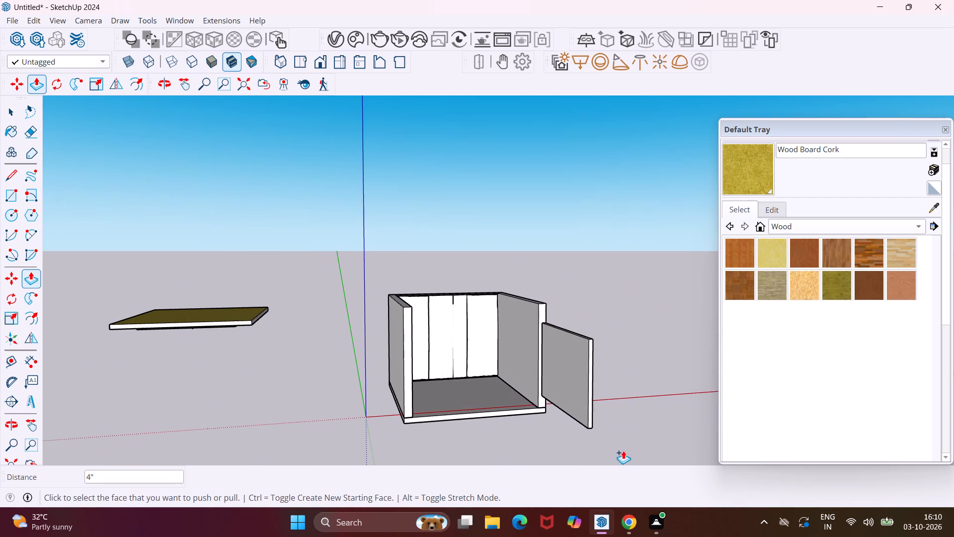
pyautogui.press('Escape')
pyautogui.press('space')
# Copy the outer vertical edge of the panel's end face 1" inward across its thickness.
pyautogui.scroll(9, 613, 438)
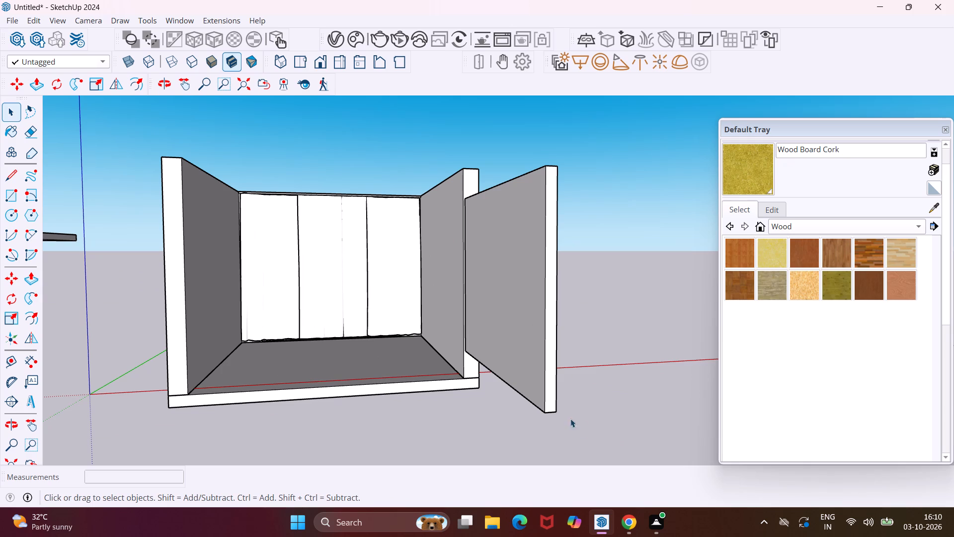
pyautogui.scroll(10, 556, 402)
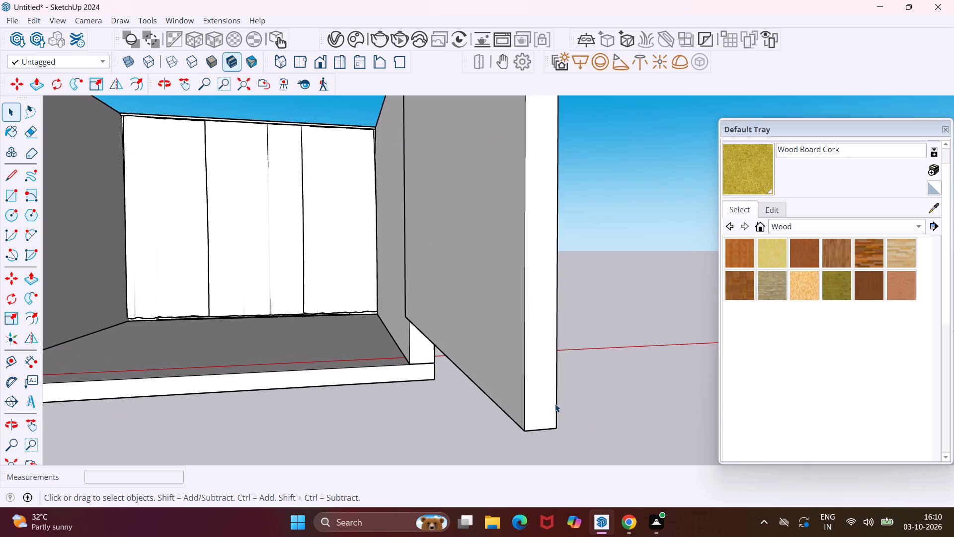
pyautogui.click(556, 421)
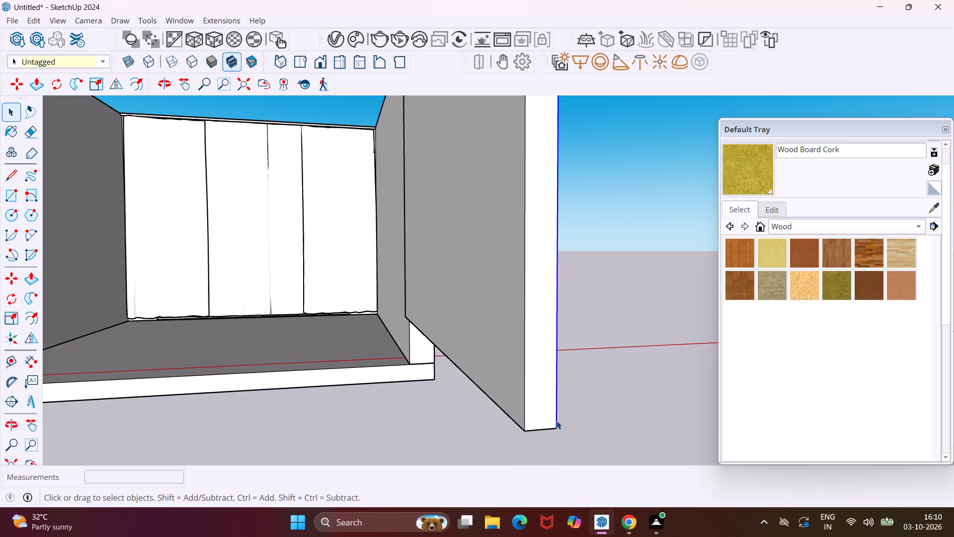
pyautogui.press('m')
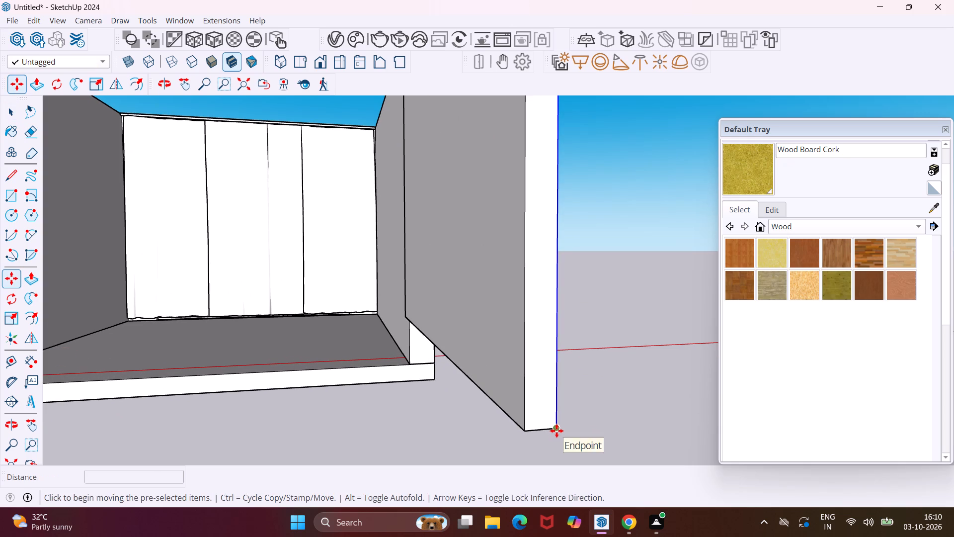
pyautogui.click(556, 430)
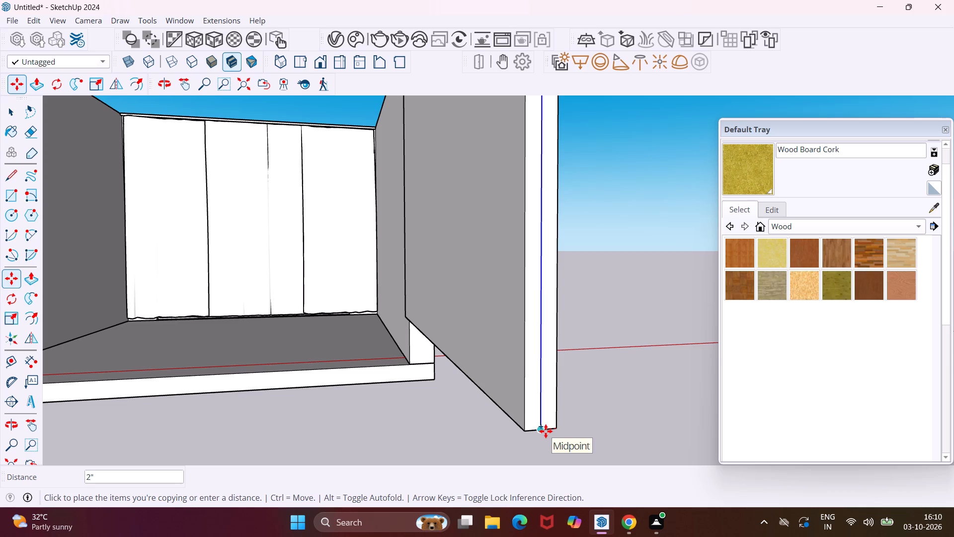
pyautogui.write('1"')
pyautogui.press('Return')
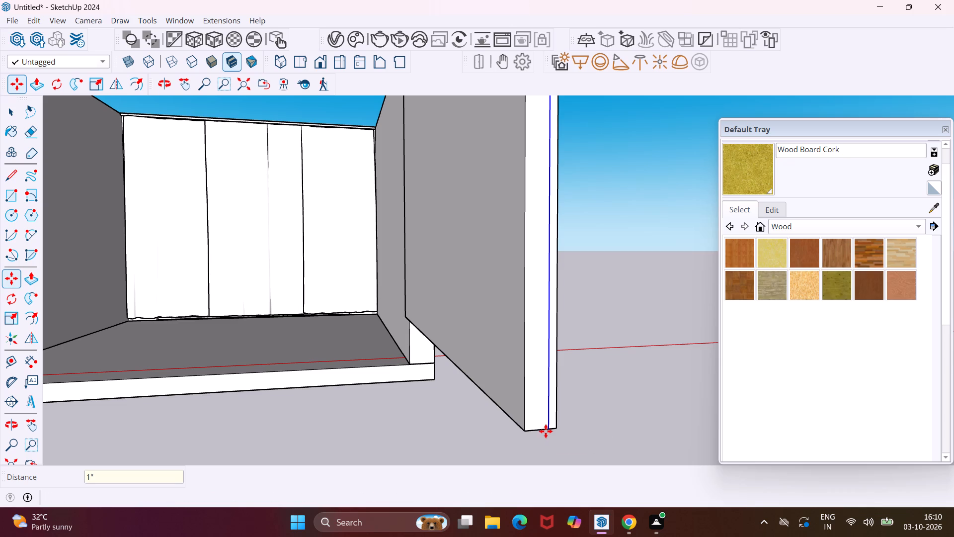
pyautogui.press('Escape')
pyautogui.press('space')
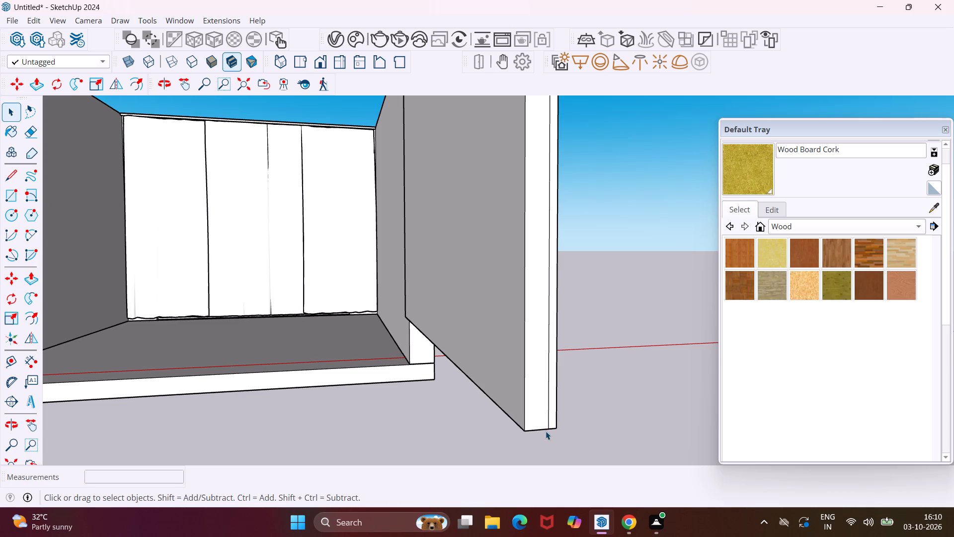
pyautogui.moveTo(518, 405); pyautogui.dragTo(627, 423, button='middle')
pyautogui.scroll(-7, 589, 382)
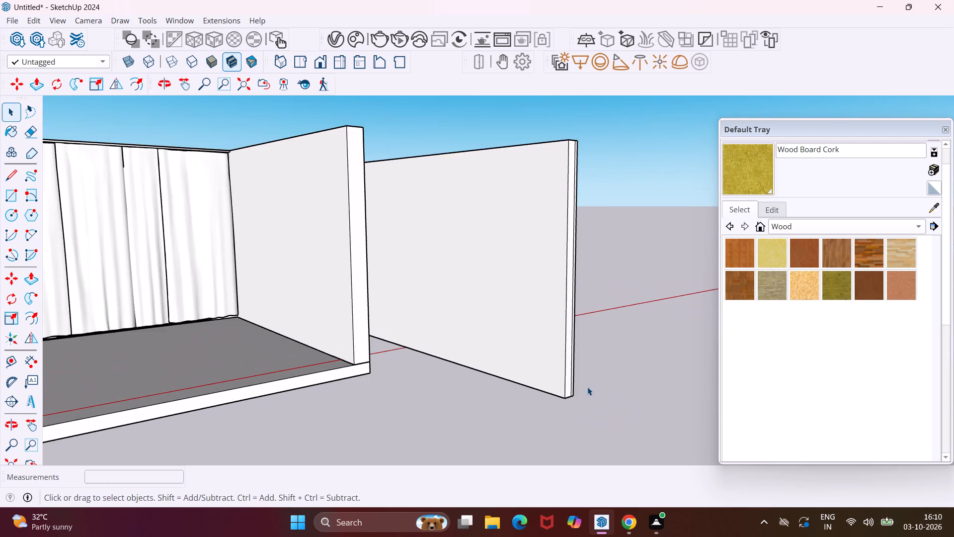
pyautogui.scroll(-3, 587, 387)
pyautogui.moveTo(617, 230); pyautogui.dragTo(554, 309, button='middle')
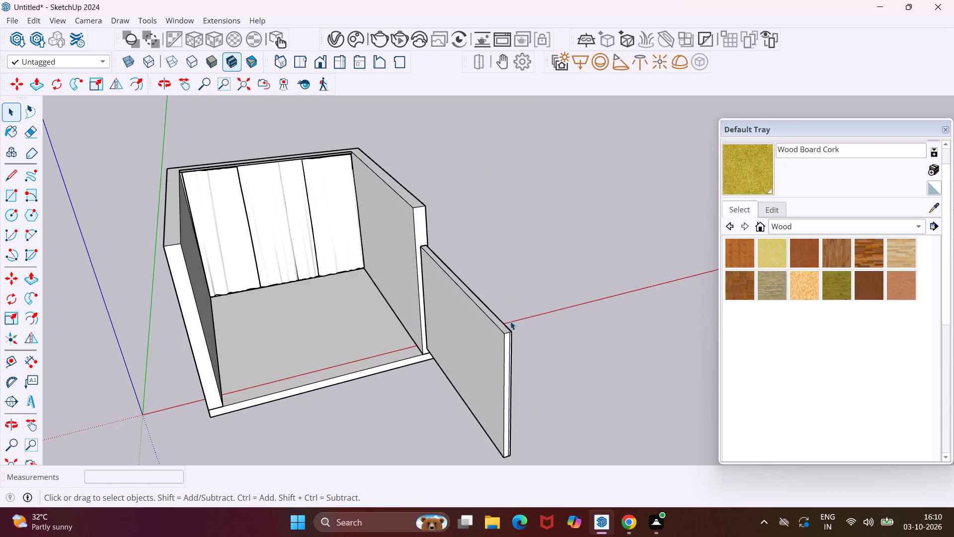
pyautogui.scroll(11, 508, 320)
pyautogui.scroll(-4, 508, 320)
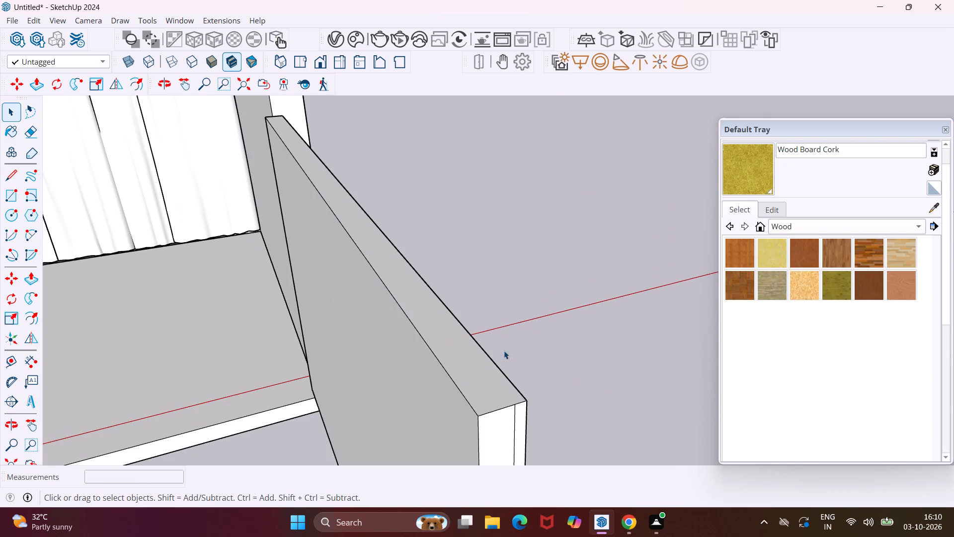
# Copy the outer long edge of the panel's top face 1" inward across its thickness.
pyautogui.click(499, 369)
pyautogui.press('m')
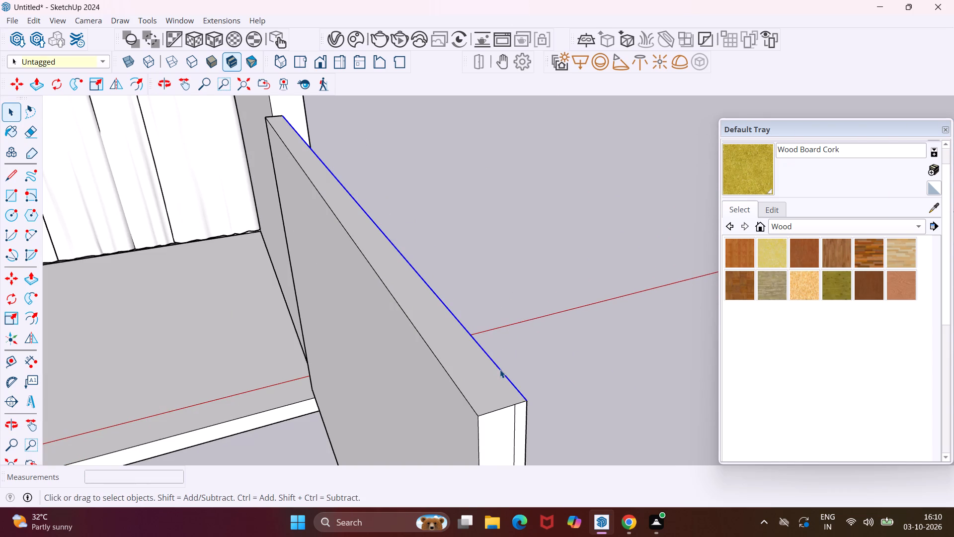
pyautogui.click(527, 401)
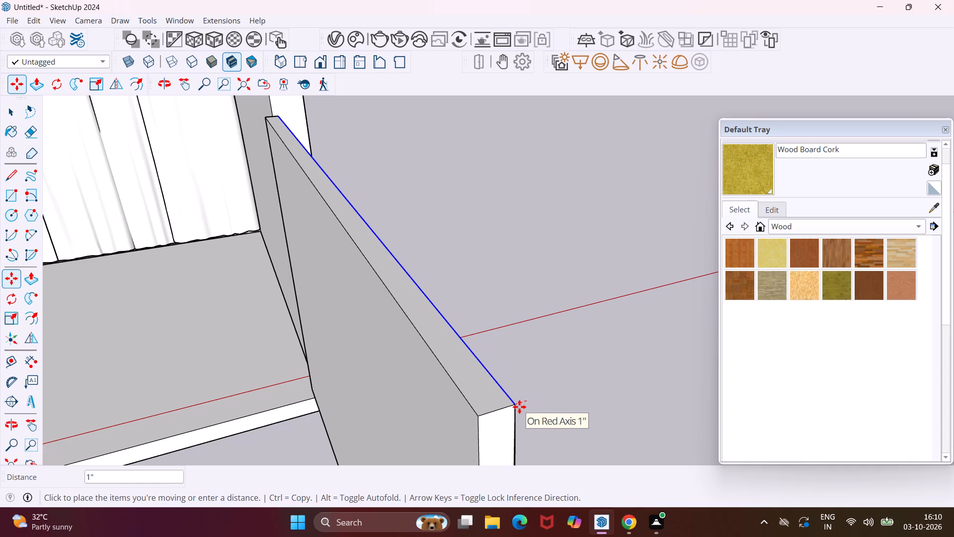
pyautogui.write('1"')
pyautogui.press('Return')
pyautogui.press('Escape')
pyautogui.press('space')
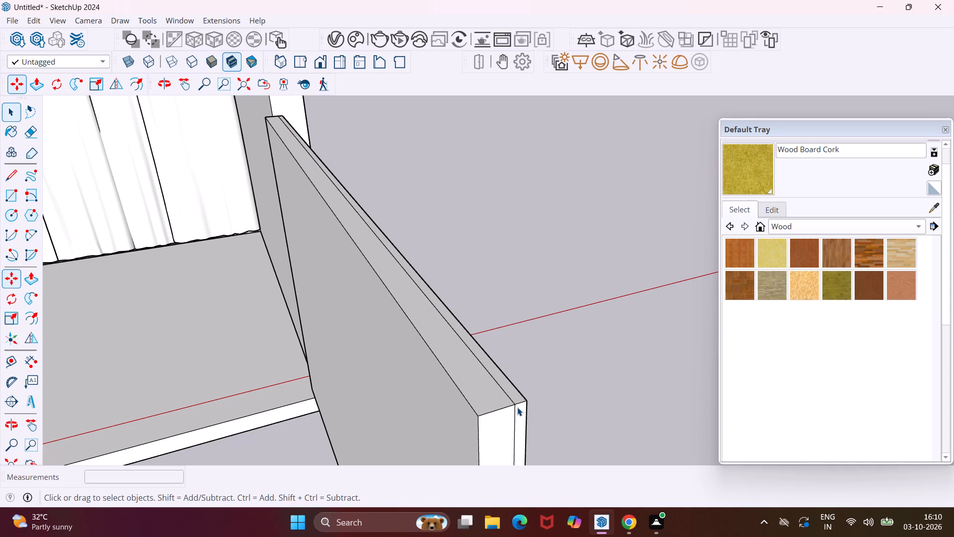
# Copy the outer vertical edge of the panel's opposite end face, nearest the room wall, 1" inward across its thickness.
pyautogui.moveTo(344, 301); pyautogui.dragTo(566, 325, button='middle')
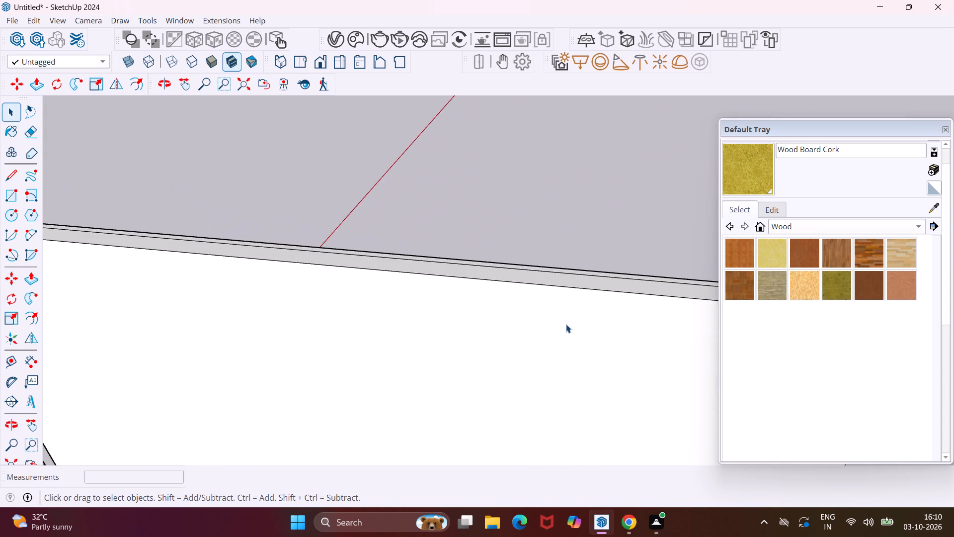
pyautogui.scroll(-11, 566, 324)
pyautogui.moveTo(370, 345); pyautogui.dragTo(551, 301, button='middle')
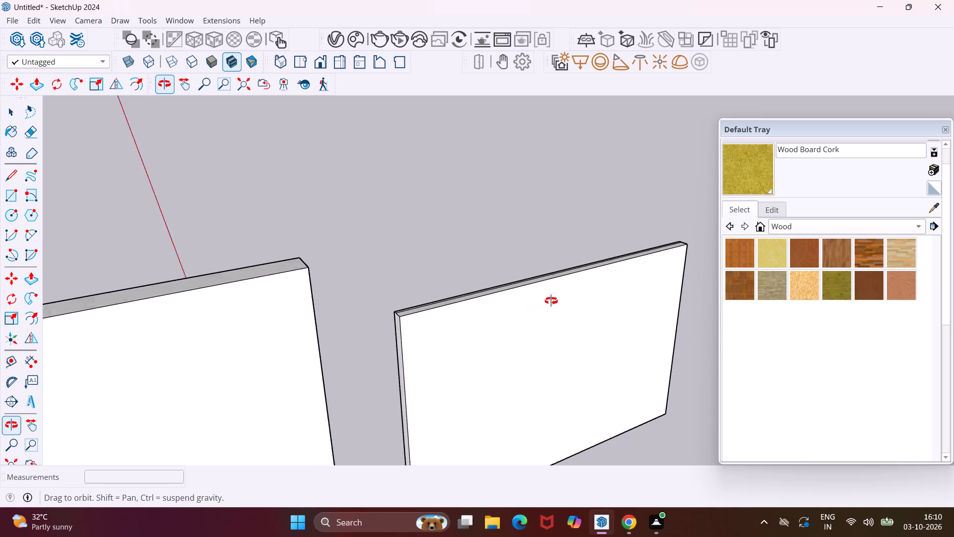
pyautogui.moveTo(551, 301); pyautogui.dragTo(605, 264, button='middle')
pyautogui.scroll(7, 438, 385)
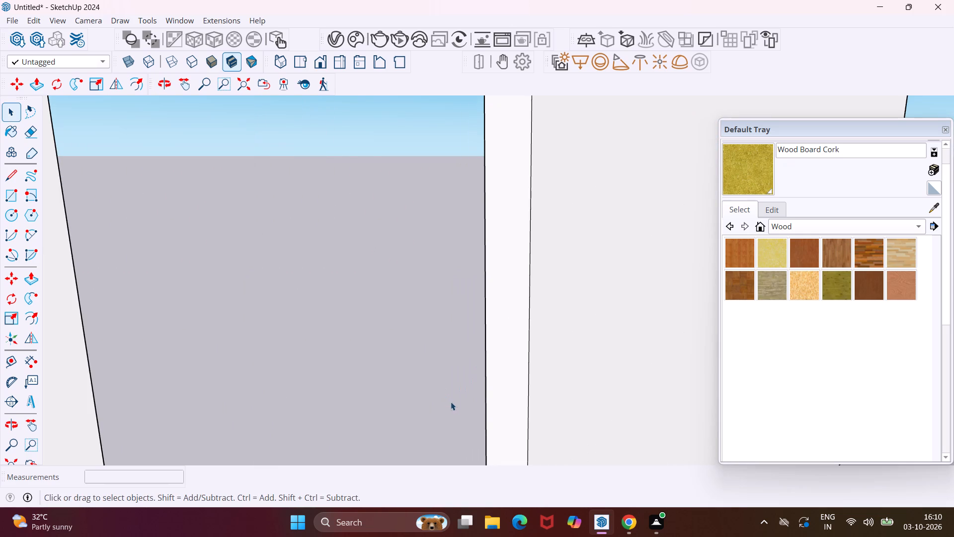
pyautogui.click(485, 410)
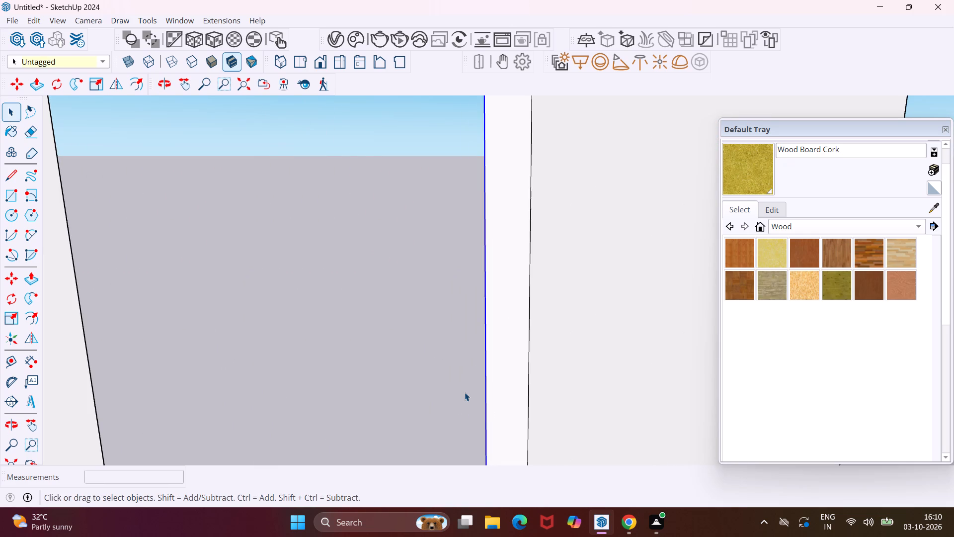
pyautogui.scroll(-8, 465, 392)
pyautogui.moveTo(421, 311); pyautogui.dragTo(474, 379, button='middle')
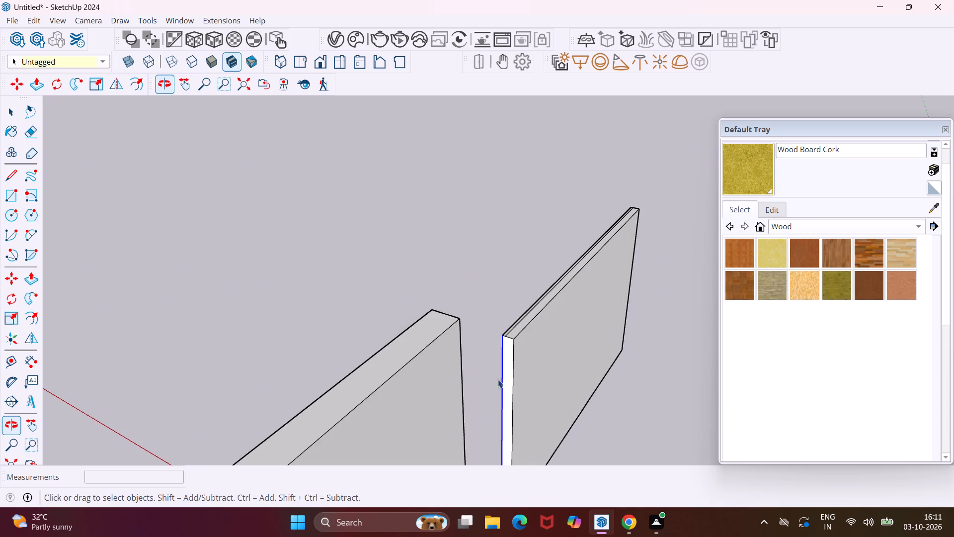
pyautogui.scroll(3, 505, 334)
pyautogui.press('m')
pyautogui.scroll(2, 505, 333)
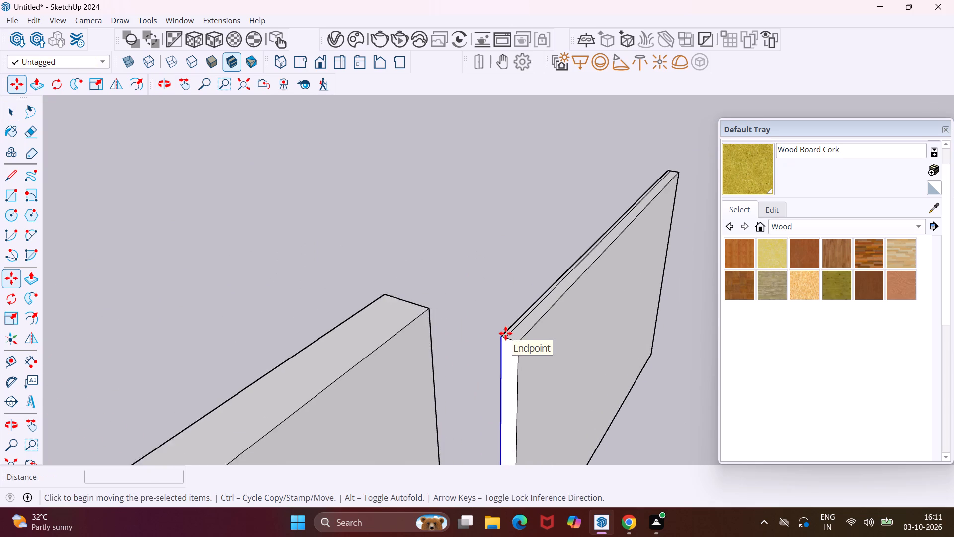
pyautogui.scroll(8, 505, 333)
pyautogui.click(493, 344)
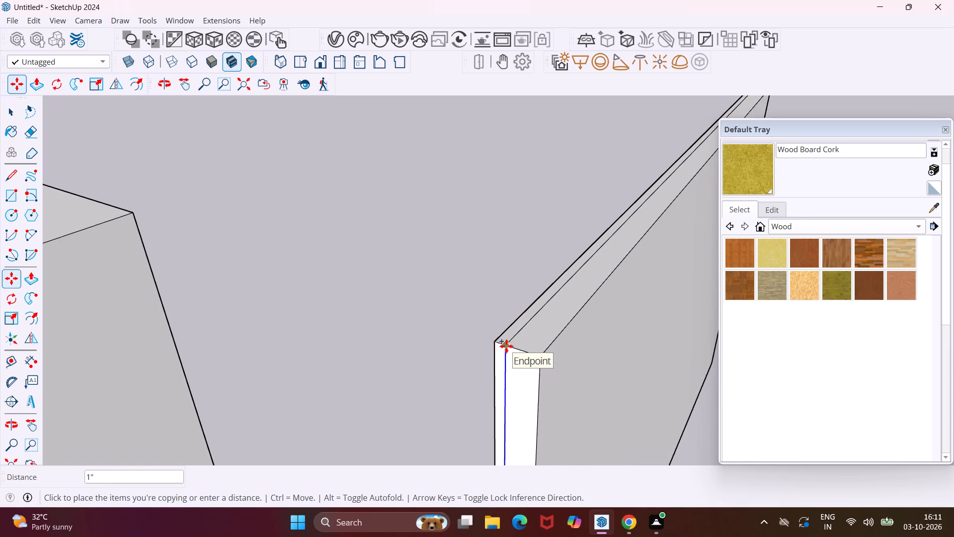
pyautogui.write('1"')
pyautogui.press('Return')
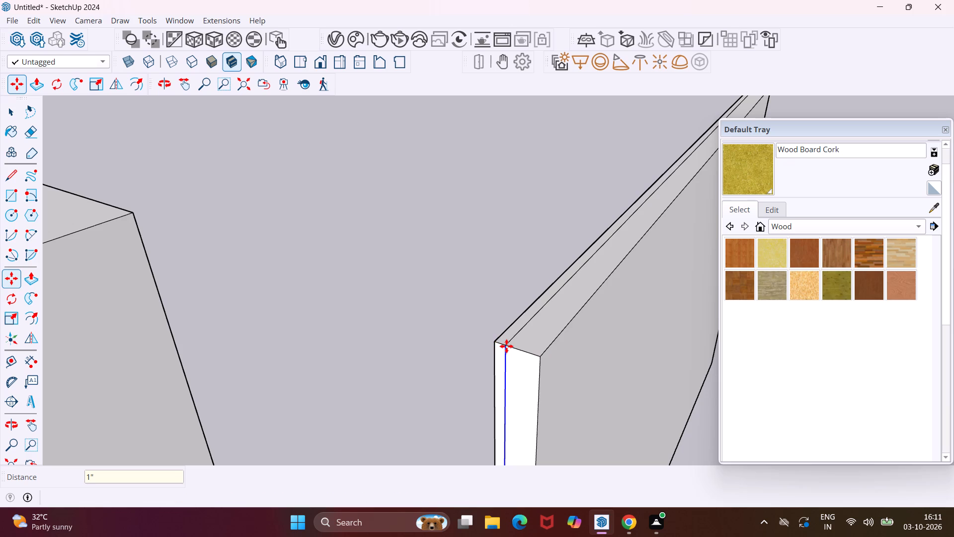
pyautogui.scroll(-5, 465, 320)
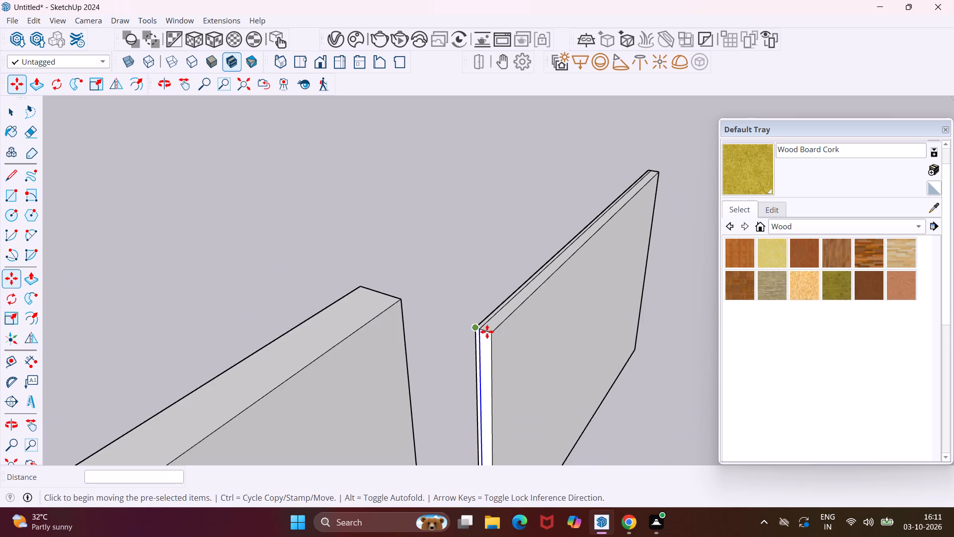
pyautogui.press('Escape')
pyautogui.press('space')
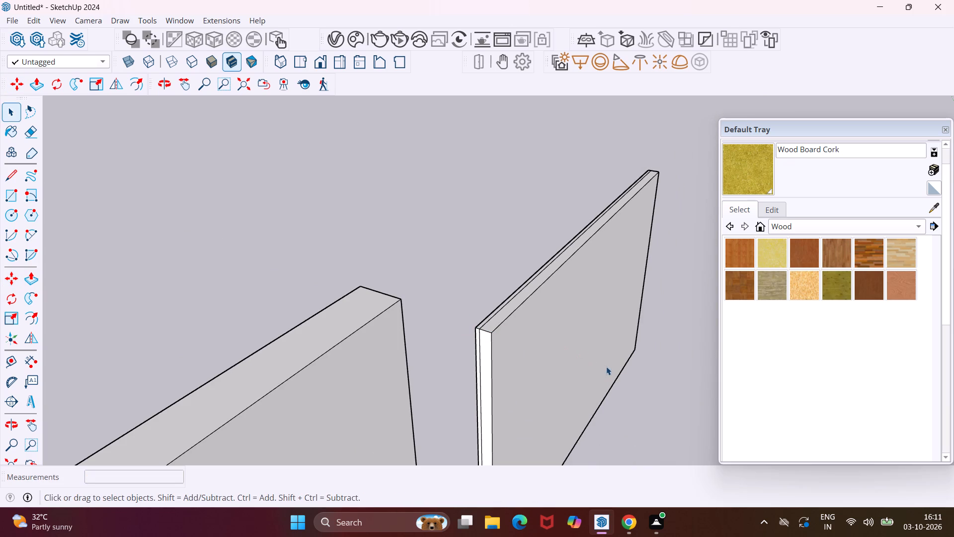
# Copy the outer long edge of the panel's underside 1" inward across its thickness.
pyautogui.moveTo(606, 365); pyautogui.dragTo(260, 289, button='middle')
pyautogui.scroll(-3, 260, 289)
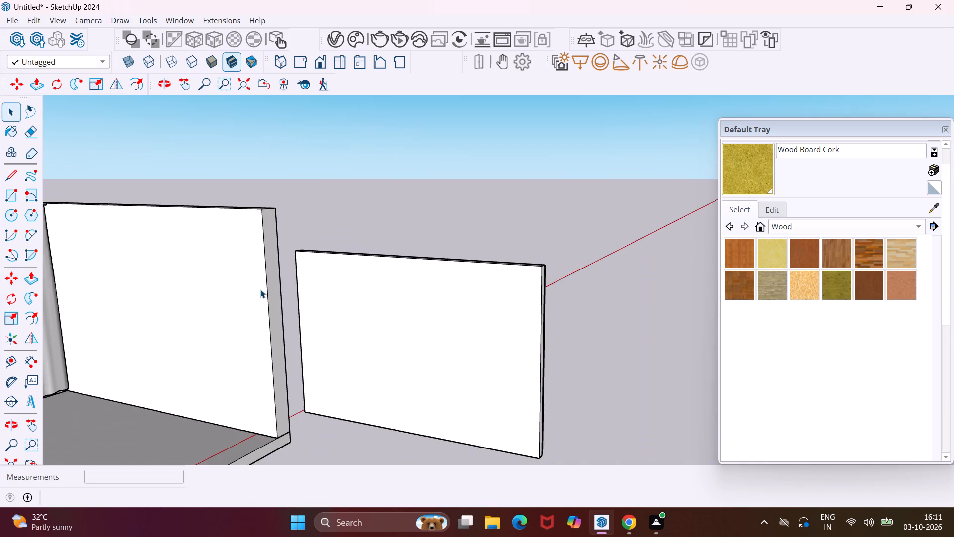
pyautogui.scroll(-6, 260, 289)
pyautogui.moveTo(400, 388); pyautogui.dragTo(400, 277, button='middle')
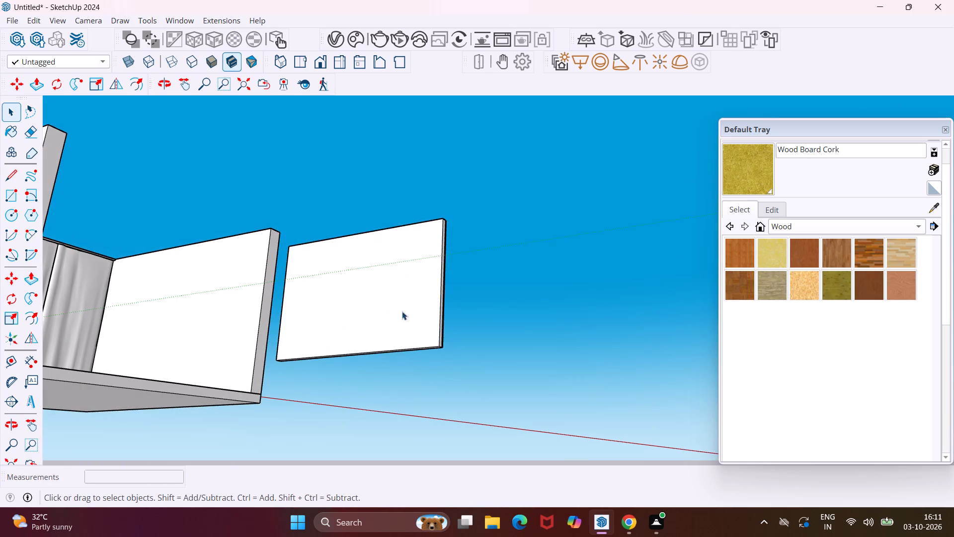
pyautogui.scroll(11, 402, 368)
pyautogui.moveTo(403, 368); pyautogui.dragTo(473, 328, button='middle')
pyautogui.scroll(1, 403, 368)
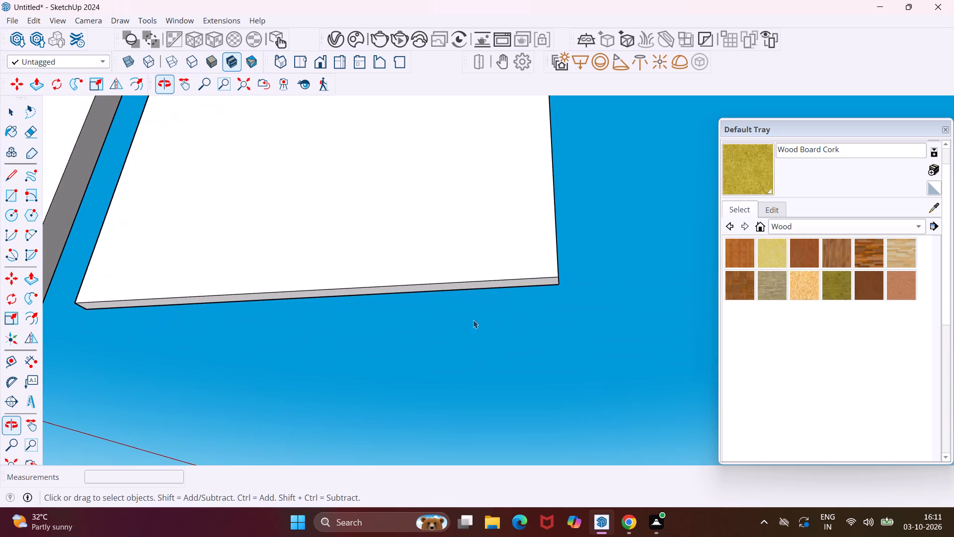
pyautogui.scroll(11, 464, 293)
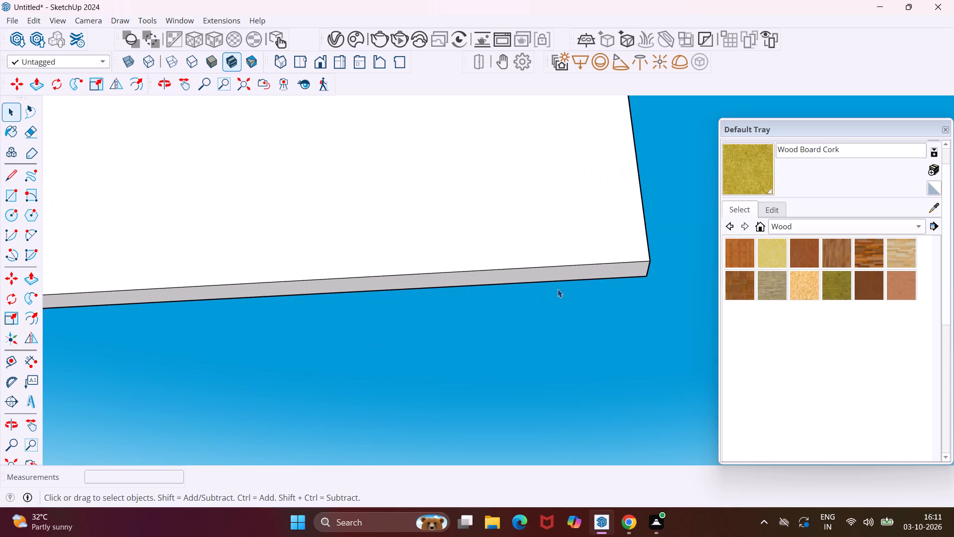
pyautogui.click(567, 280)
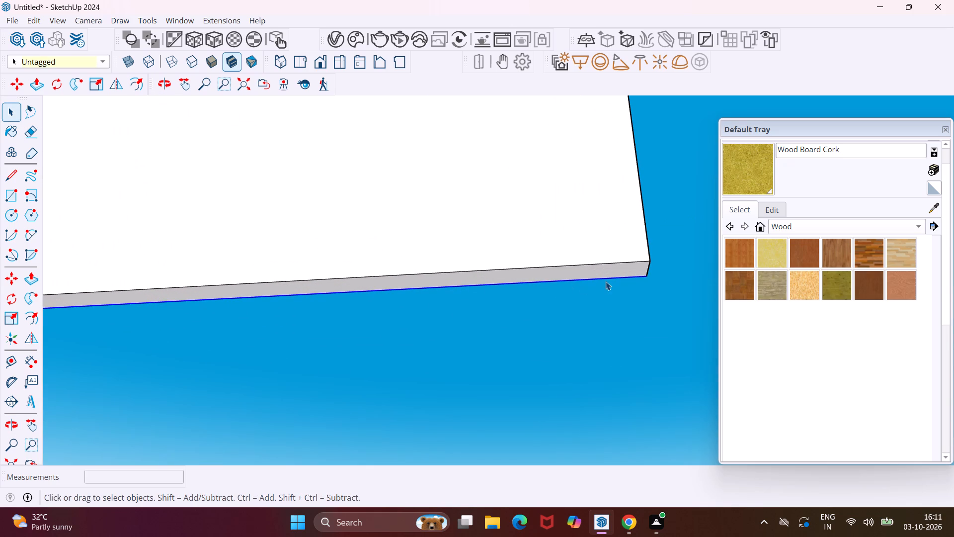
pyautogui.press('m')
pyautogui.click(644, 277)
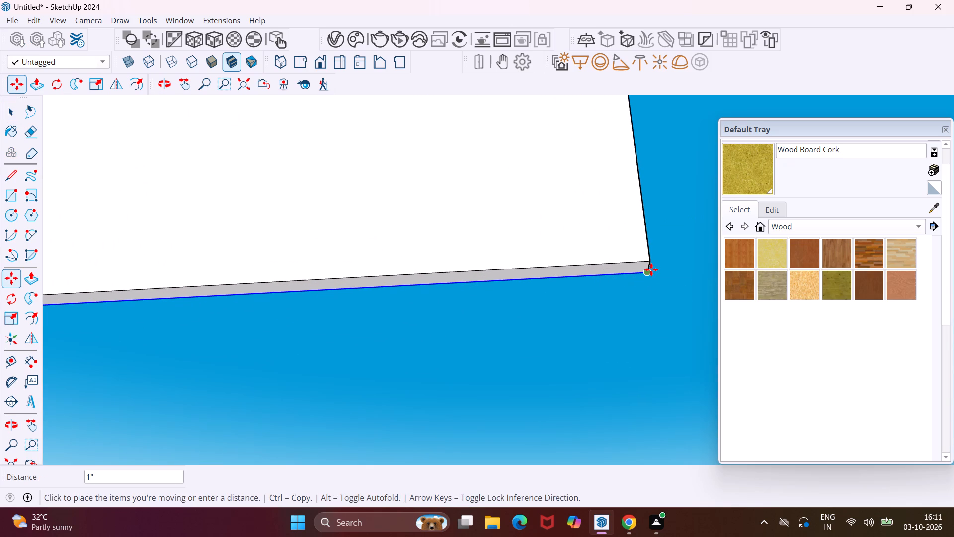
pyautogui.scroll(9, 648, 269)
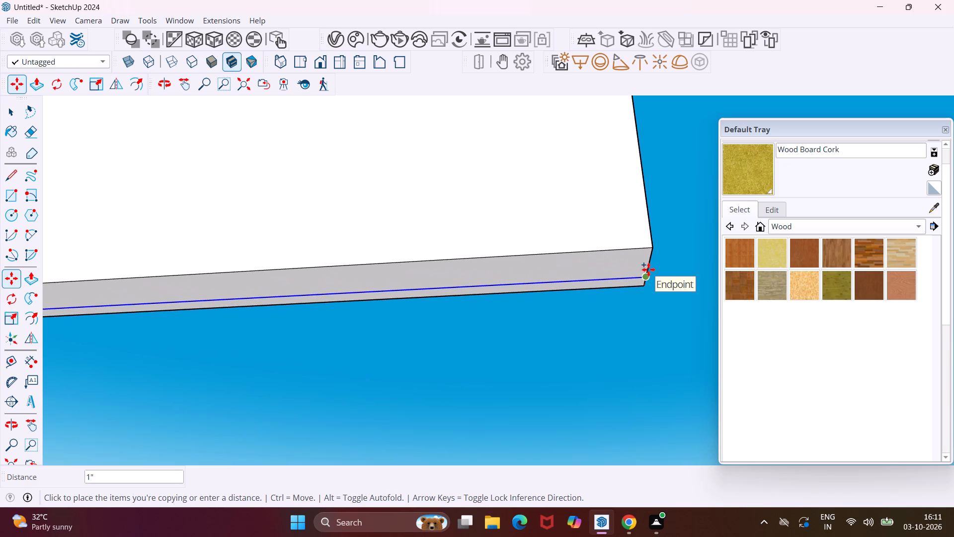
pyautogui.write('1"')
pyautogui.press('Return')
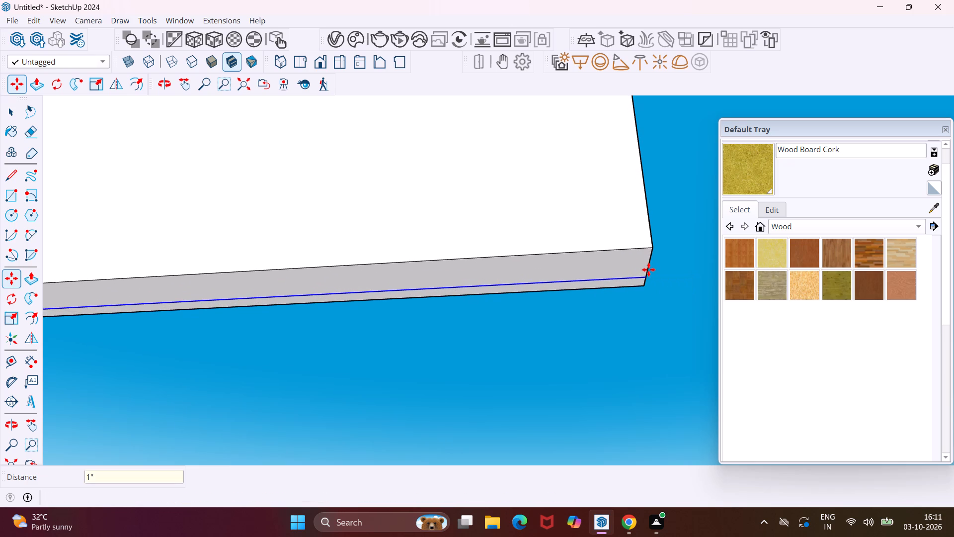
pyautogui.press('Escape')
pyautogui.press('space')
# Push the panel's large room-side face 1" inward to thin the panel.
pyautogui.moveTo(562, 212); pyautogui.dragTo(487, 259, button='middle')
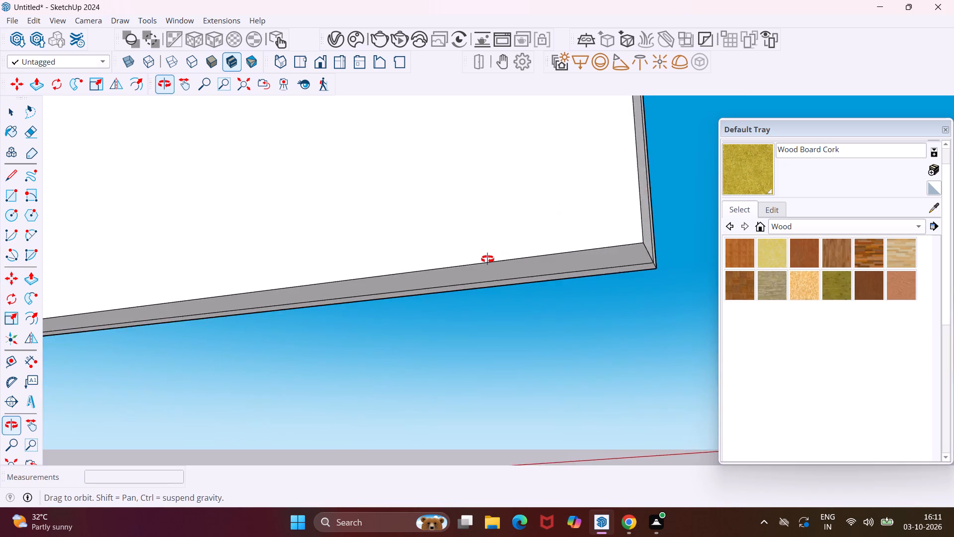
pyautogui.moveTo(487, 259); pyautogui.dragTo(420, 295, button='middle')
pyautogui.scroll(-5, 547, 190)
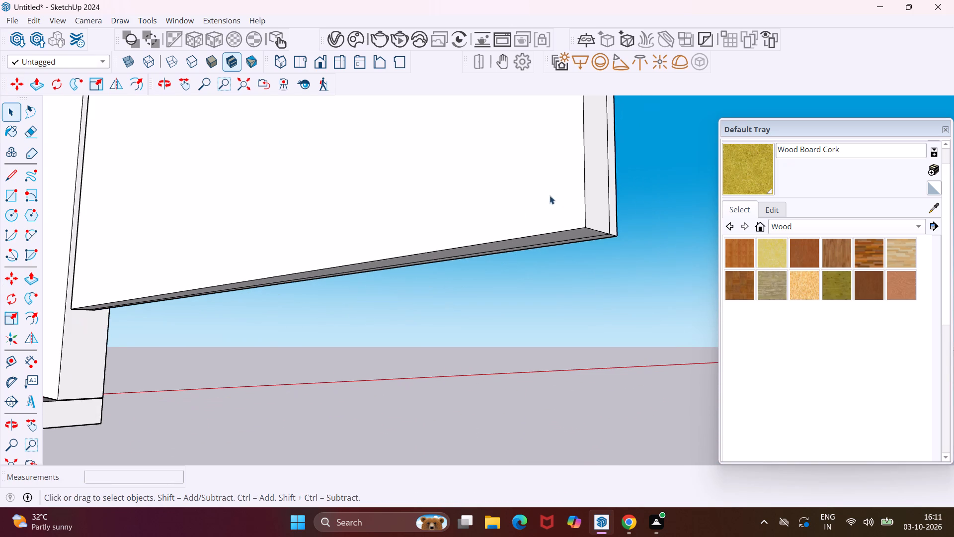
pyautogui.moveTo(589, 175); pyautogui.dragTo(536, 250, button='middle')
pyautogui.click(539, 209)
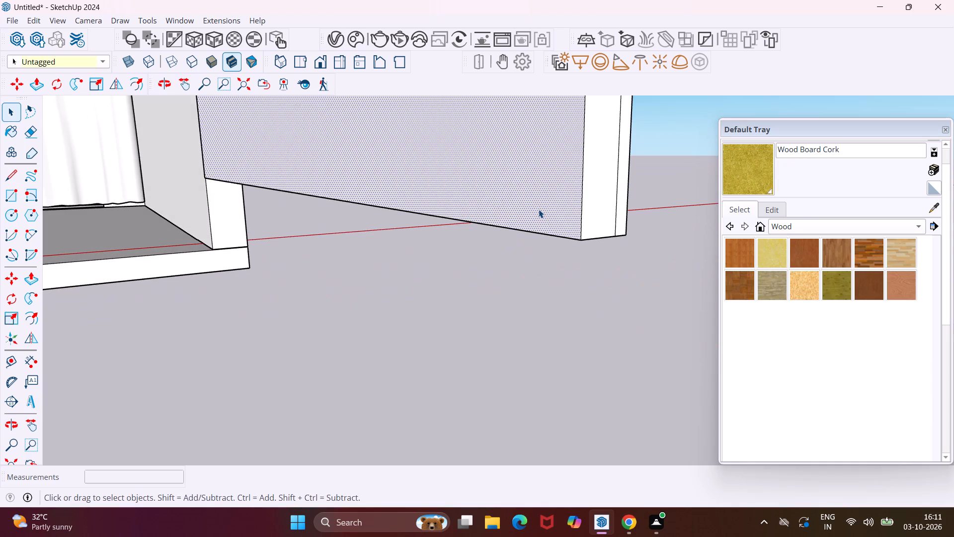
pyautogui.press('p')
pyautogui.click(539, 209)
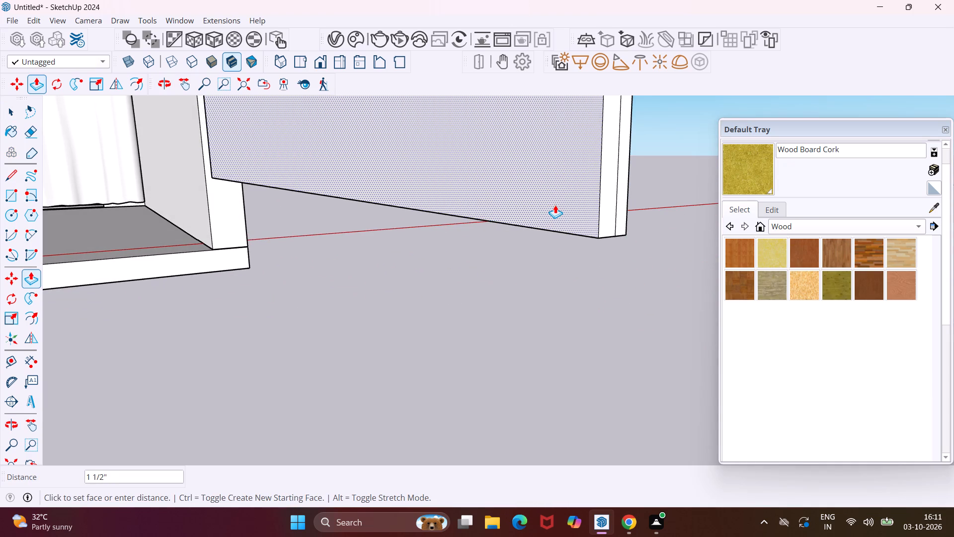
pyautogui.press('1')
pyautogui.hotkey('shift', '"')
pyautogui.press('Return')
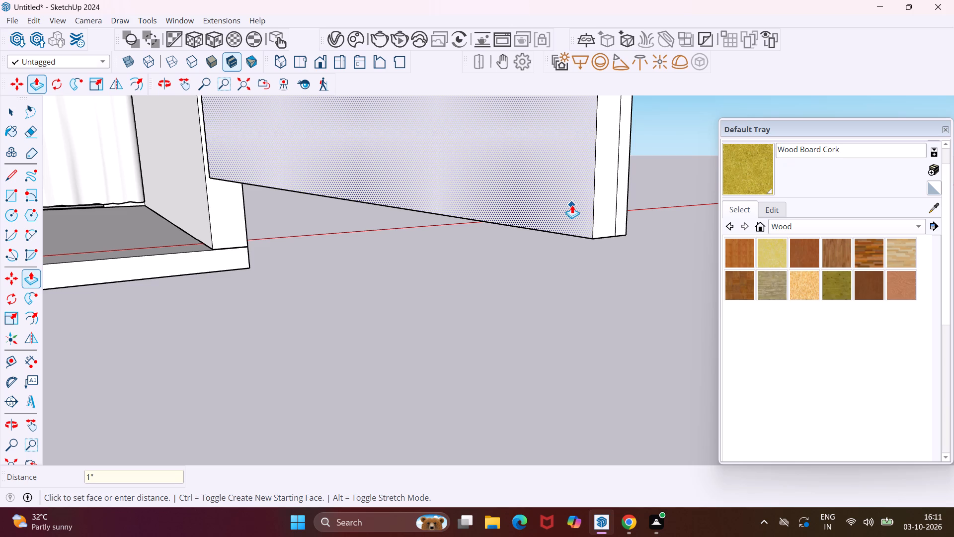
pyautogui.press('Escape')
pyautogui.press('space')
# Push the panel's large room-side face inward by a further 1".
pyautogui.click(580, 217)
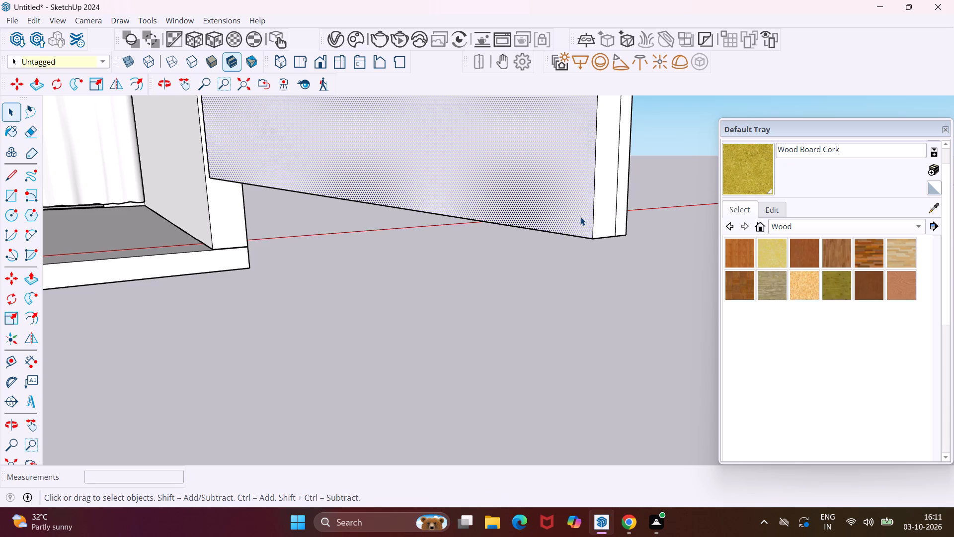
pyautogui.write('pp')
pyautogui.click(580, 217)
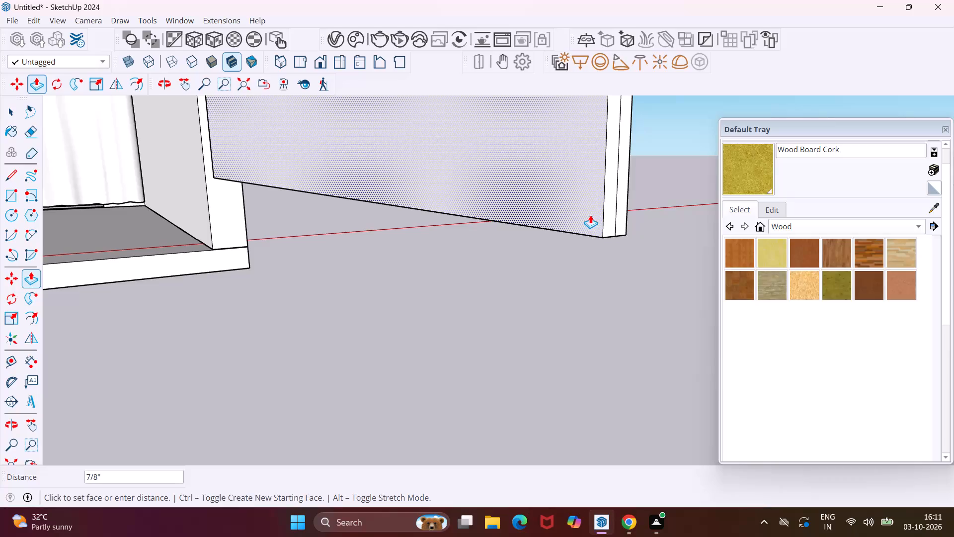
pyautogui.press('Escape')
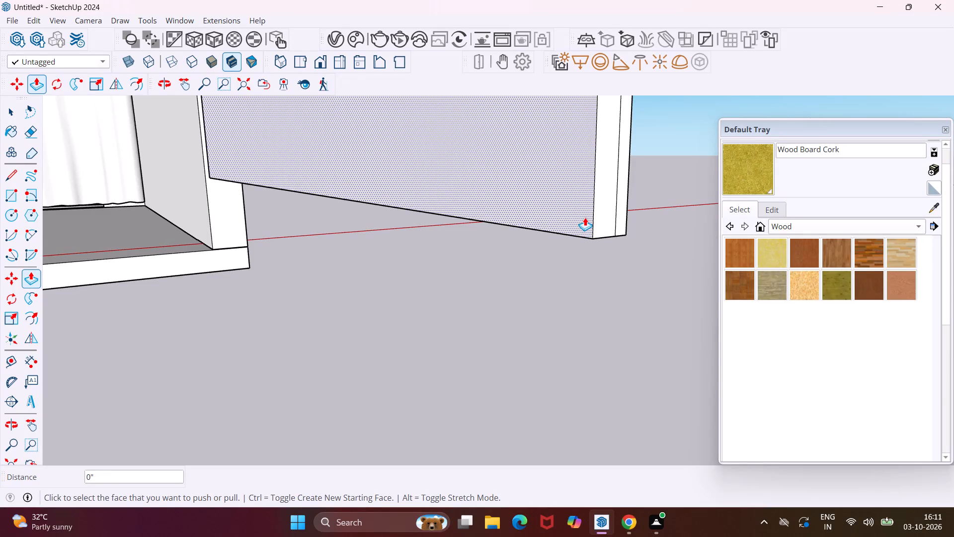
pyautogui.click(585, 217)
pyautogui.write('1"')
pyautogui.press('Return')
pyautogui.press('Escape')
pyautogui.press('space')
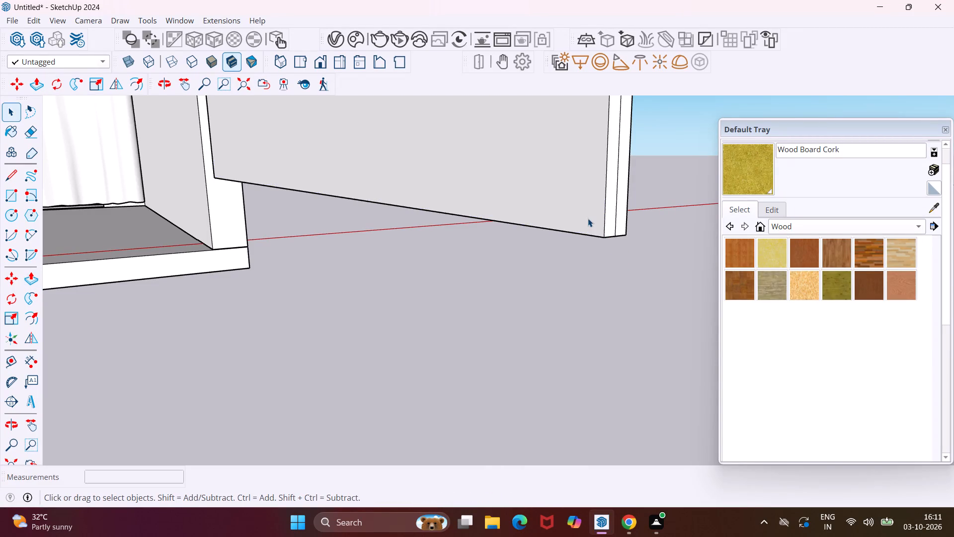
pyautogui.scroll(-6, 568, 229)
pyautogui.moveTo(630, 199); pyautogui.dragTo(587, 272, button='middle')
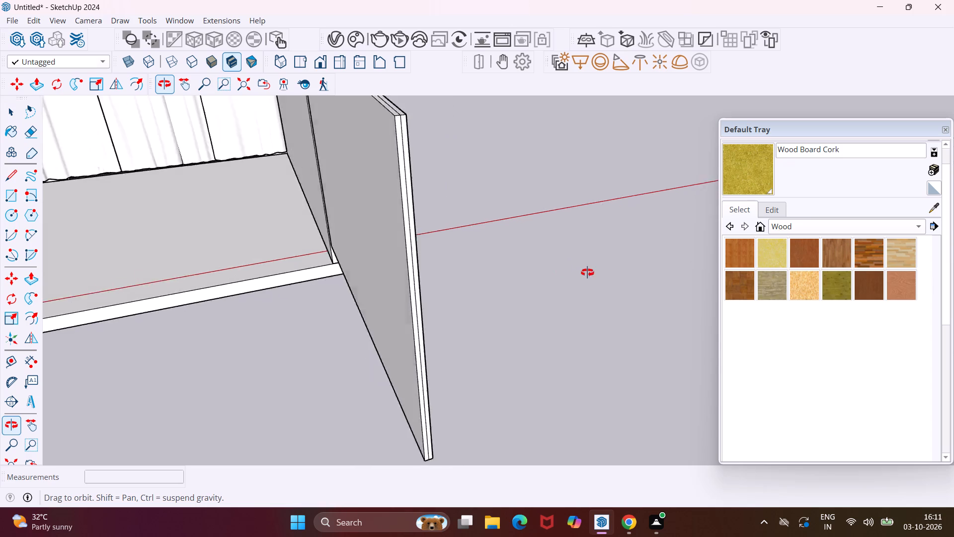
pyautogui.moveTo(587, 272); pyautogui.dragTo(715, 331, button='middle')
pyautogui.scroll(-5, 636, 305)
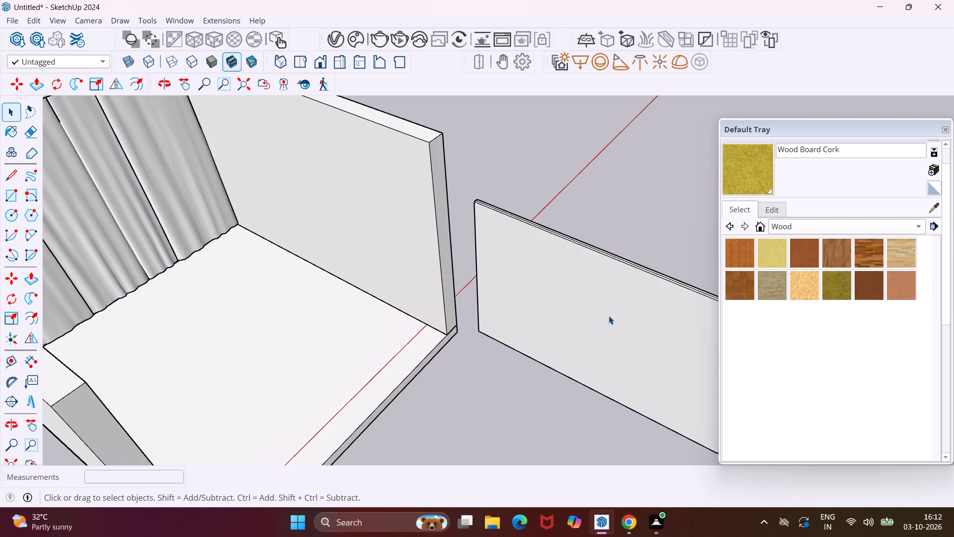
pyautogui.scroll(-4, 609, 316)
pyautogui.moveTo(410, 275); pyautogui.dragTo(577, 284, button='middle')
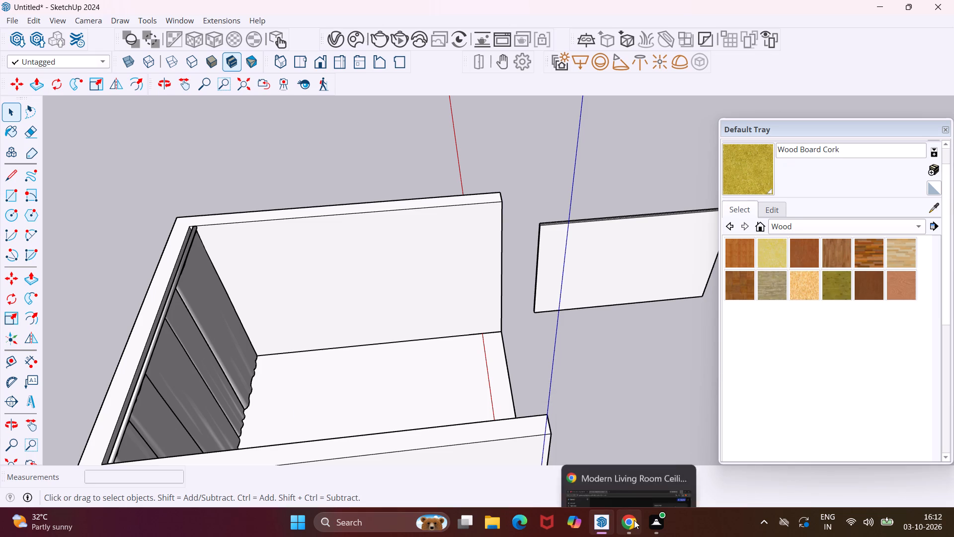
# Switch to Chrome and examine the Pinterest living room reference image with the false ceiling and TV wall.
pyautogui.click(634, 520)
pyautogui.click(42, 14)
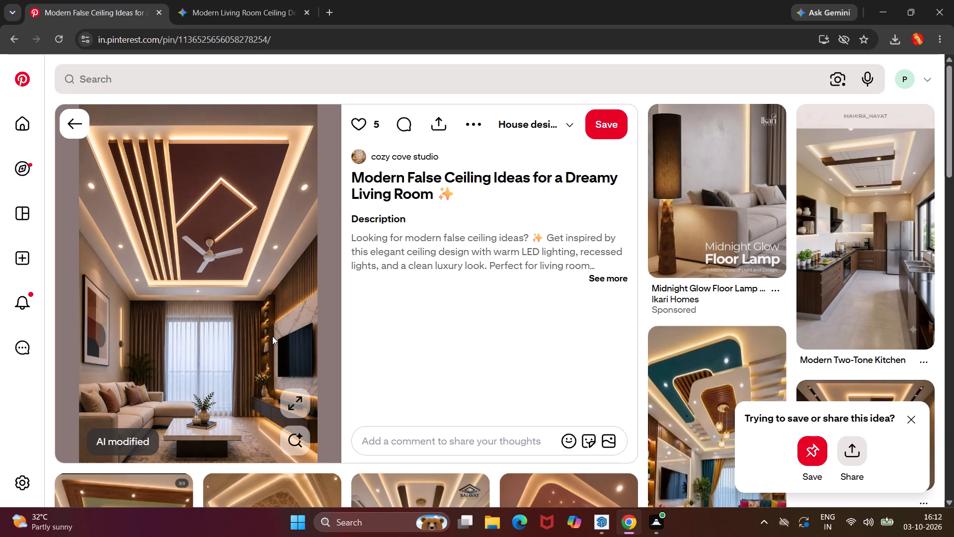
pyautogui.scroll(8, 272, 336)
# Enlarge the living room reference image, examine the shelving beside the TV wall, and return to SketchUp.
pyautogui.scroll(2, 249, 358)
pyautogui.click(293, 401)
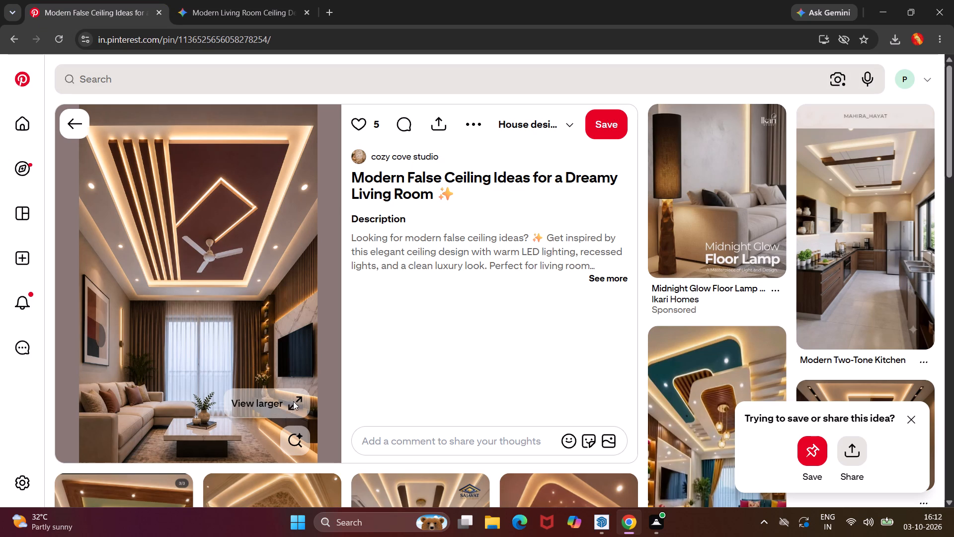
pyautogui.scroll(4, 543, 337)
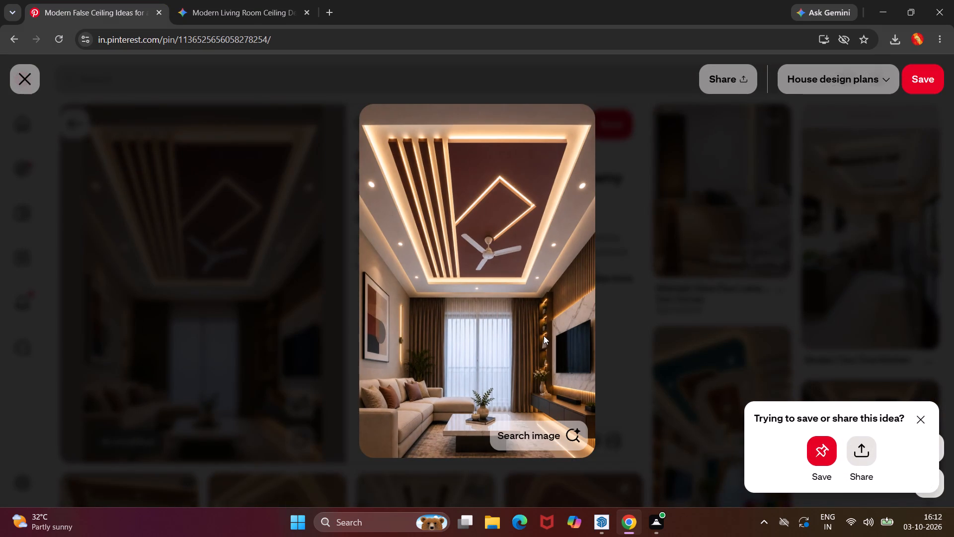
pyautogui.scroll(1, 544, 336)
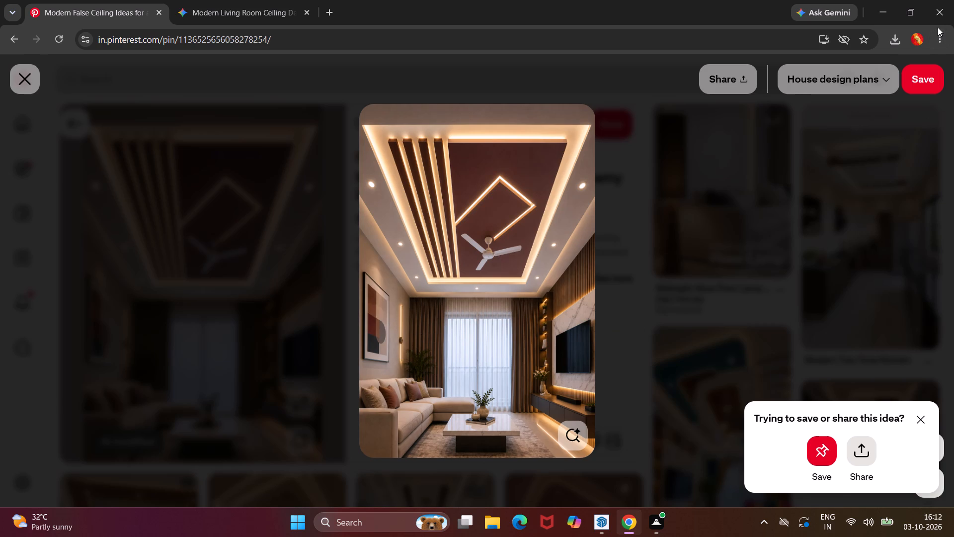
pyautogui.click(937, 12)
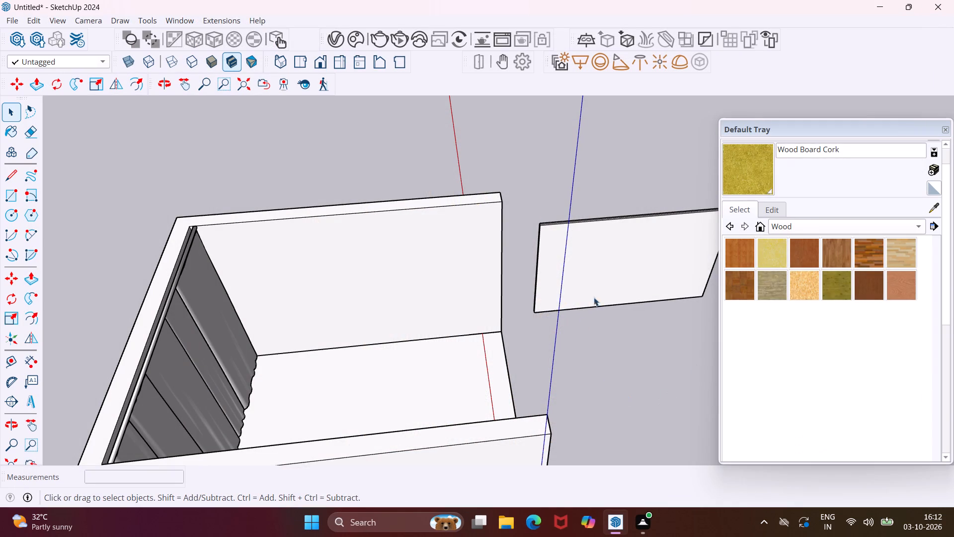
# Draw a full-height rectangle about 2' 2" wide and 10' high on the inner side wall, in the corner beside the curtains.
pyautogui.moveTo(587, 265); pyautogui.dragTo(587, 239, button='middle')
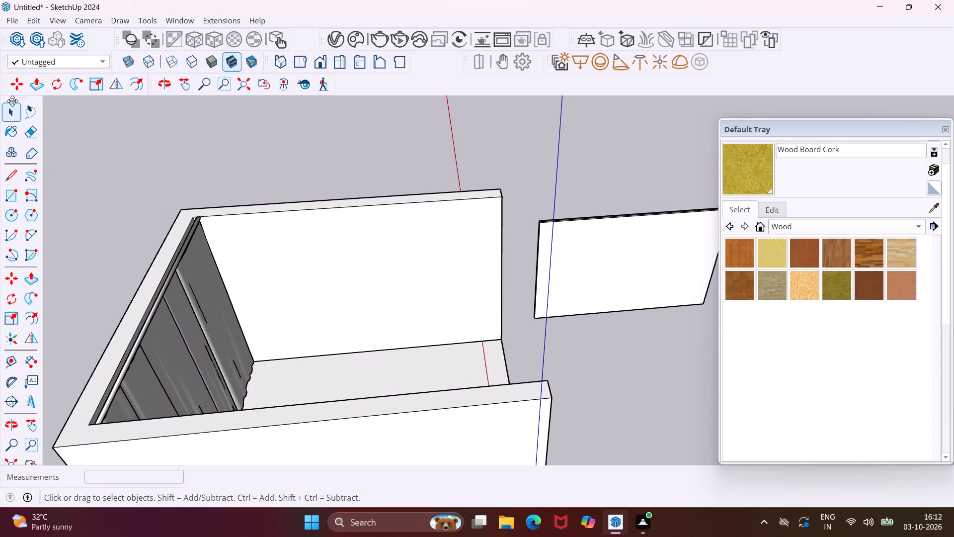
pyautogui.click(17, 194)
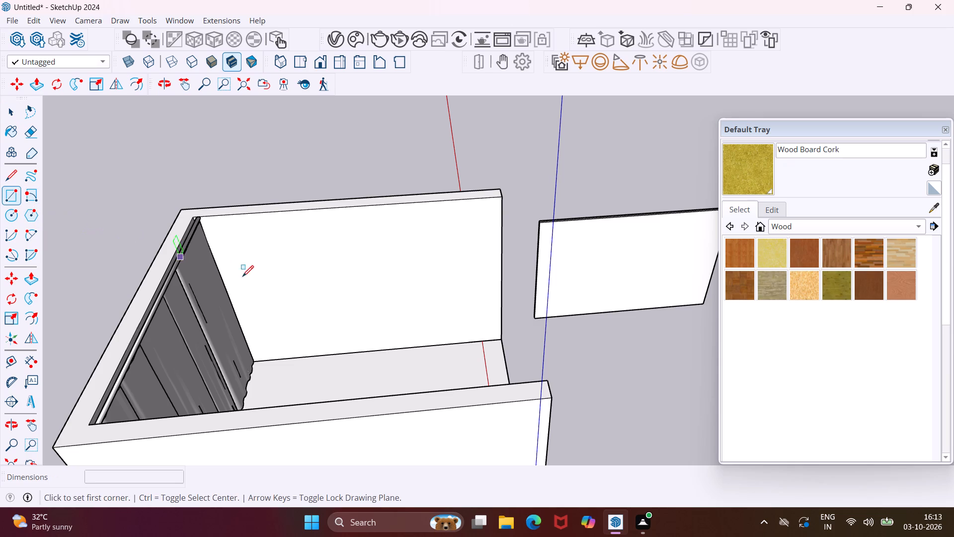
pyautogui.scroll(8, 262, 361)
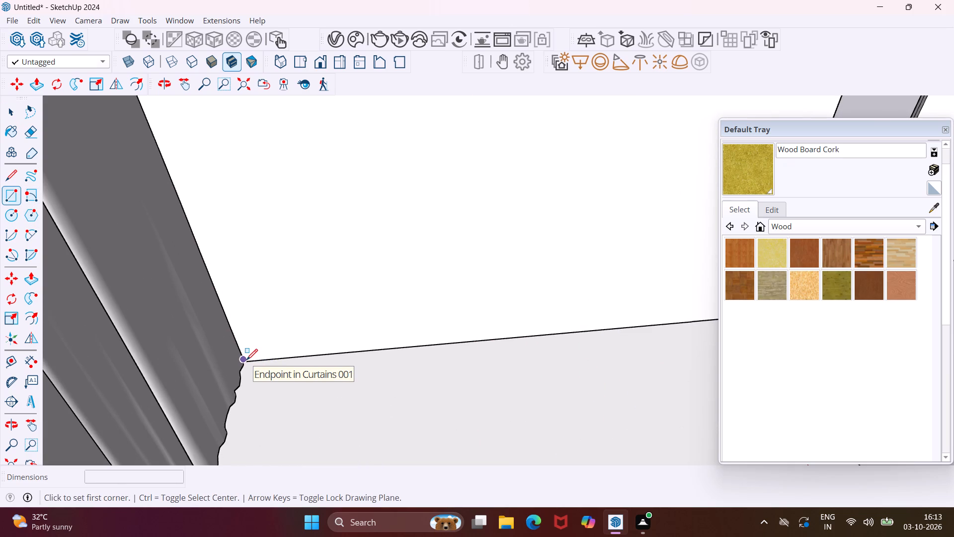
pyautogui.scroll(11, 251, 364)
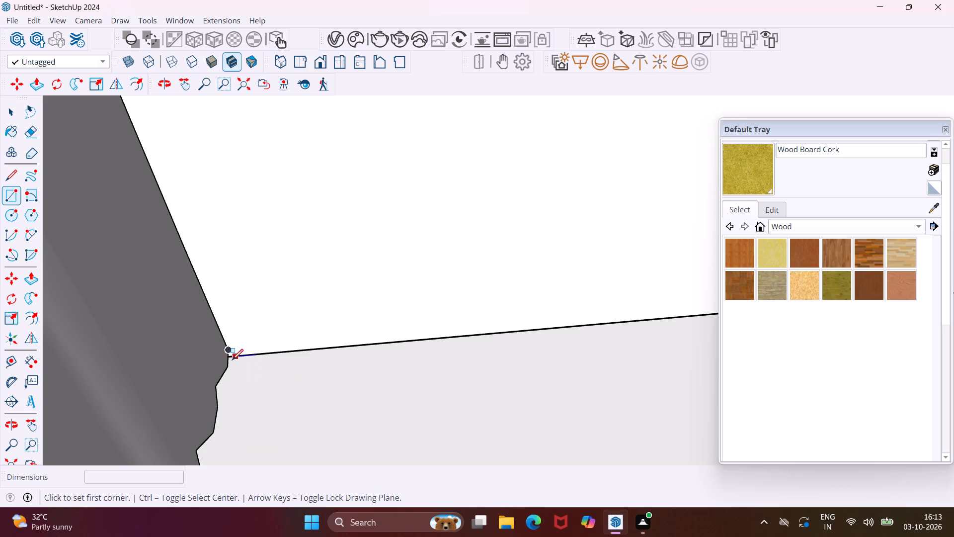
pyautogui.click(231, 358)
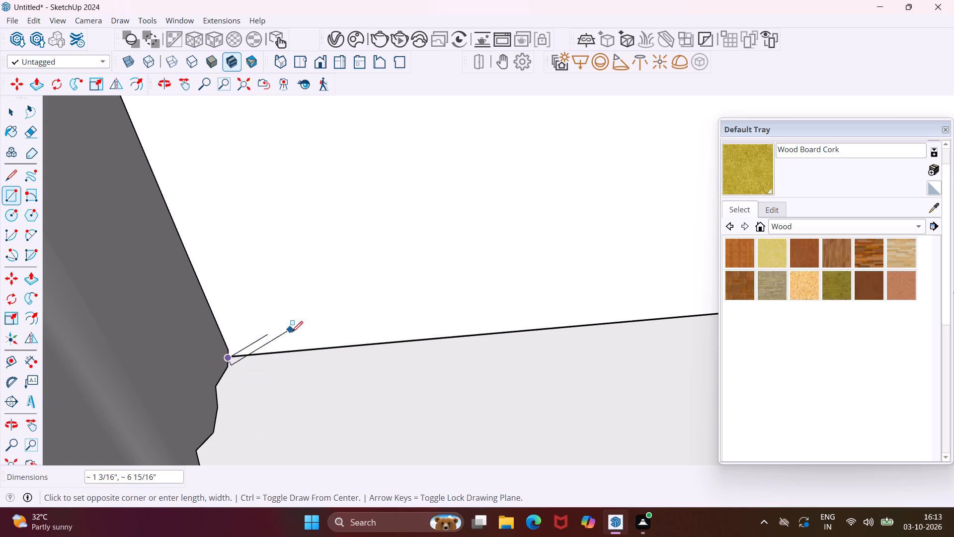
pyautogui.press('Escape')
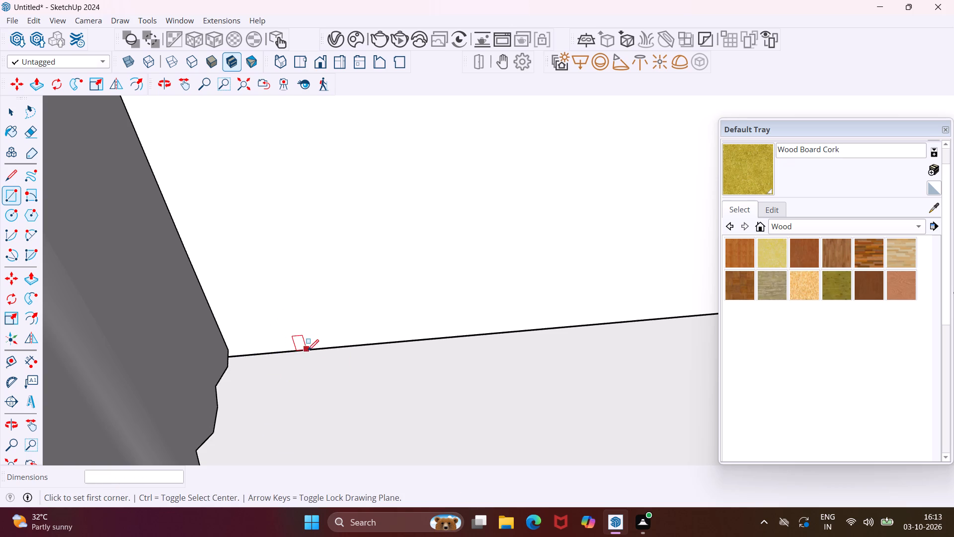
pyautogui.scroll(-16, 335, 347)
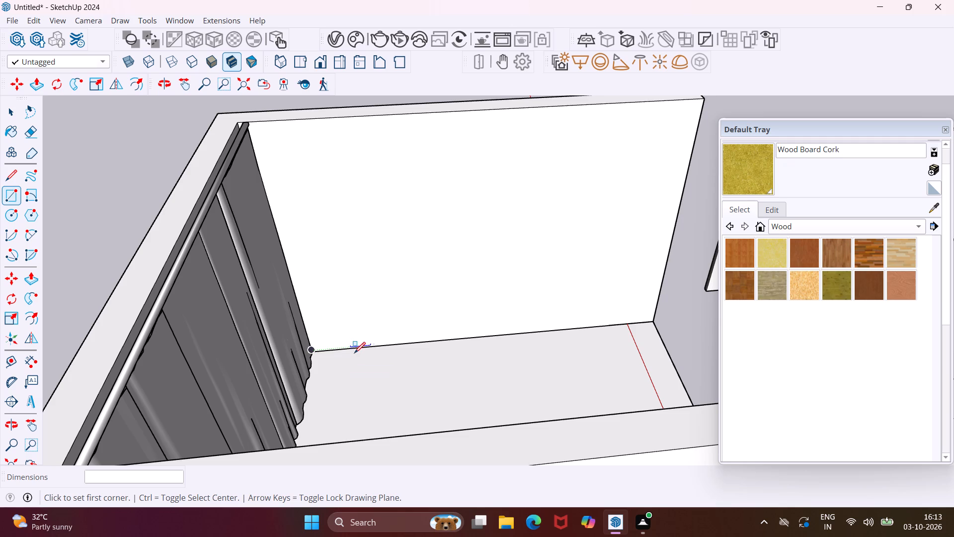
pyautogui.click(367, 347)
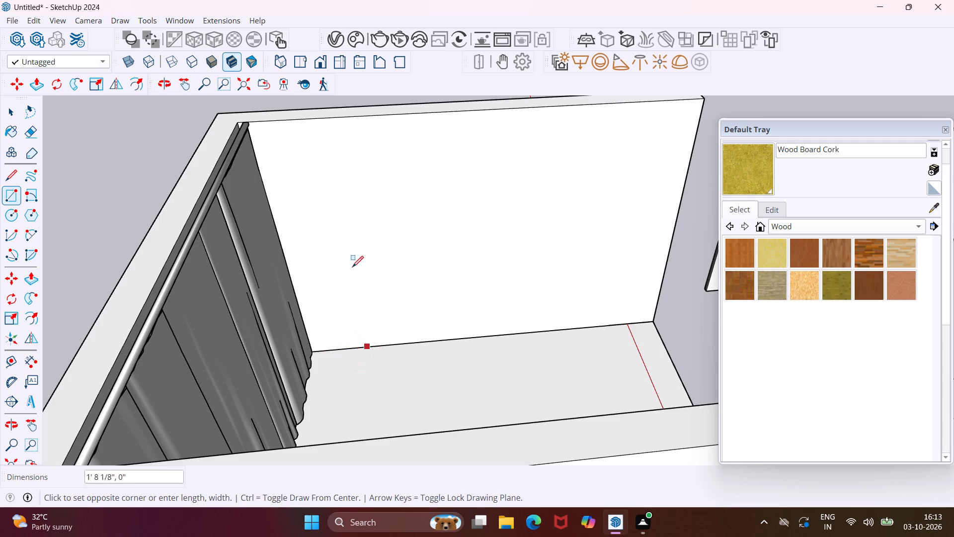
pyautogui.click(252, 120)
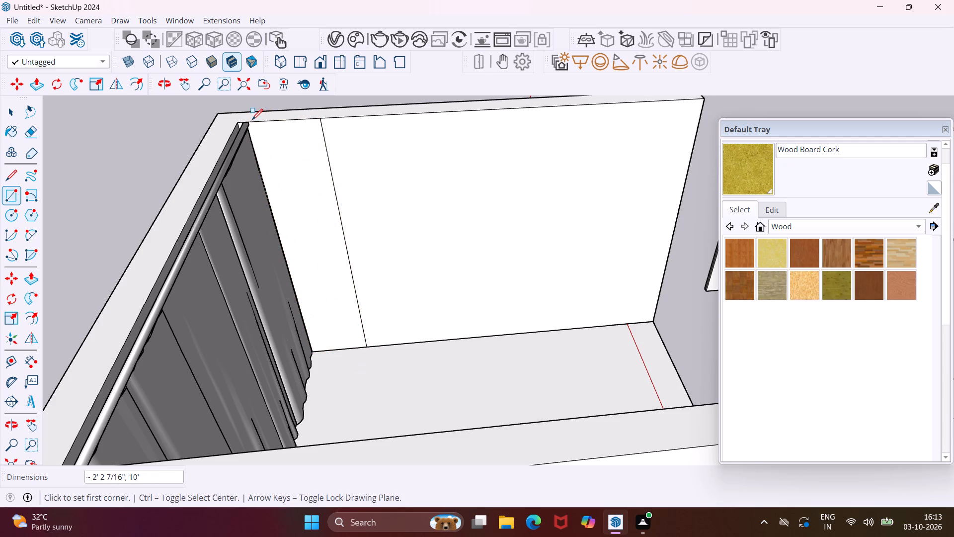
pyautogui.press('Escape')
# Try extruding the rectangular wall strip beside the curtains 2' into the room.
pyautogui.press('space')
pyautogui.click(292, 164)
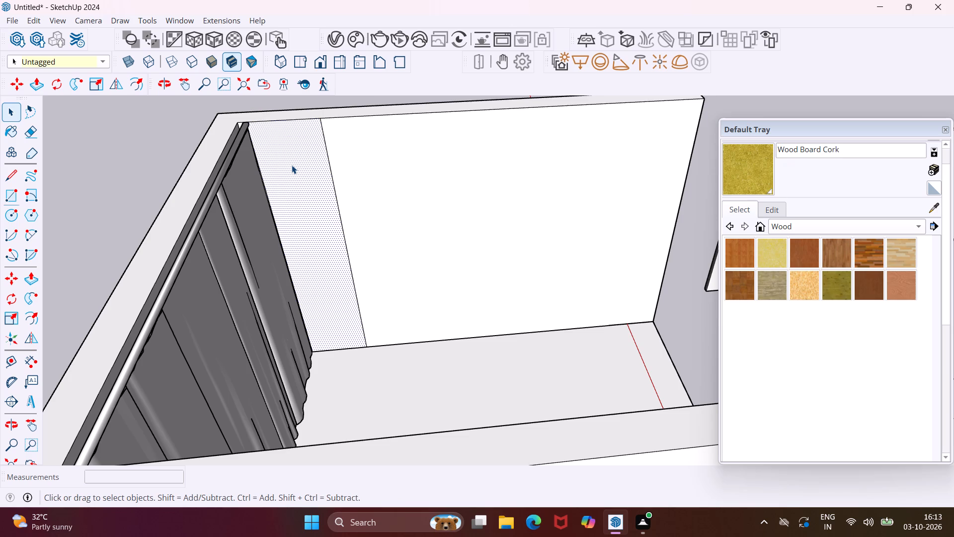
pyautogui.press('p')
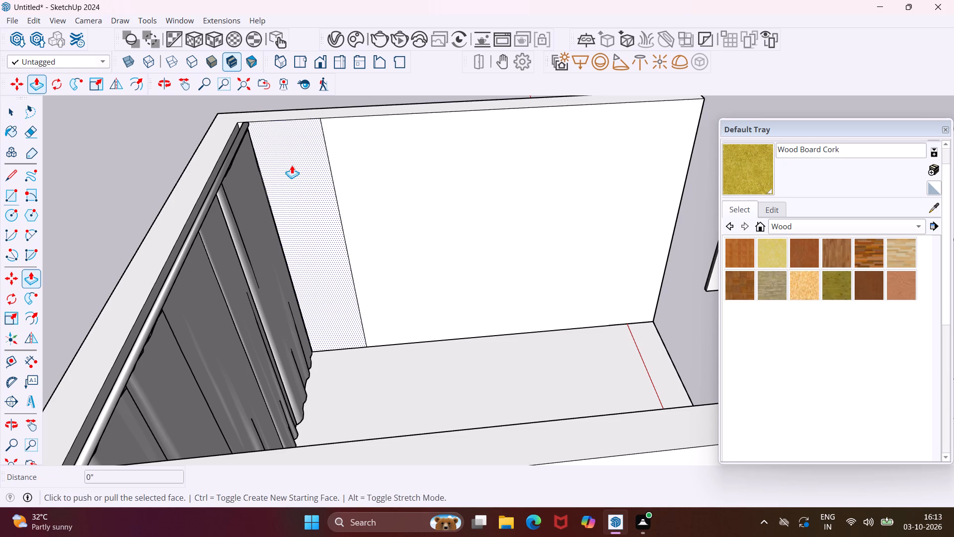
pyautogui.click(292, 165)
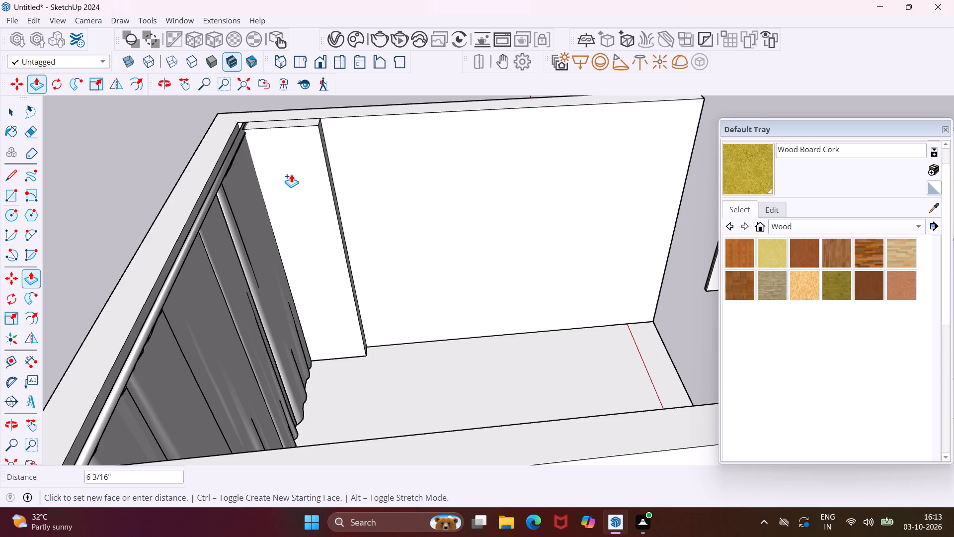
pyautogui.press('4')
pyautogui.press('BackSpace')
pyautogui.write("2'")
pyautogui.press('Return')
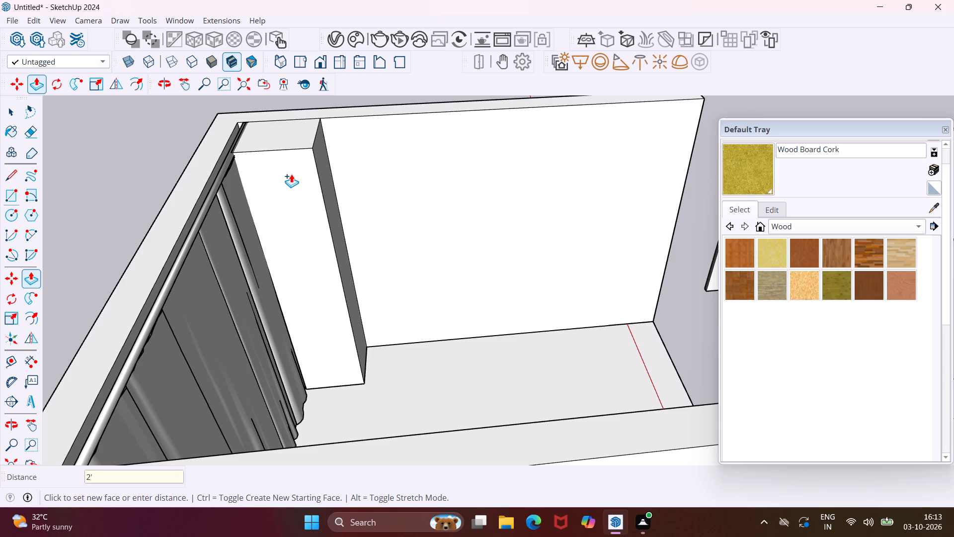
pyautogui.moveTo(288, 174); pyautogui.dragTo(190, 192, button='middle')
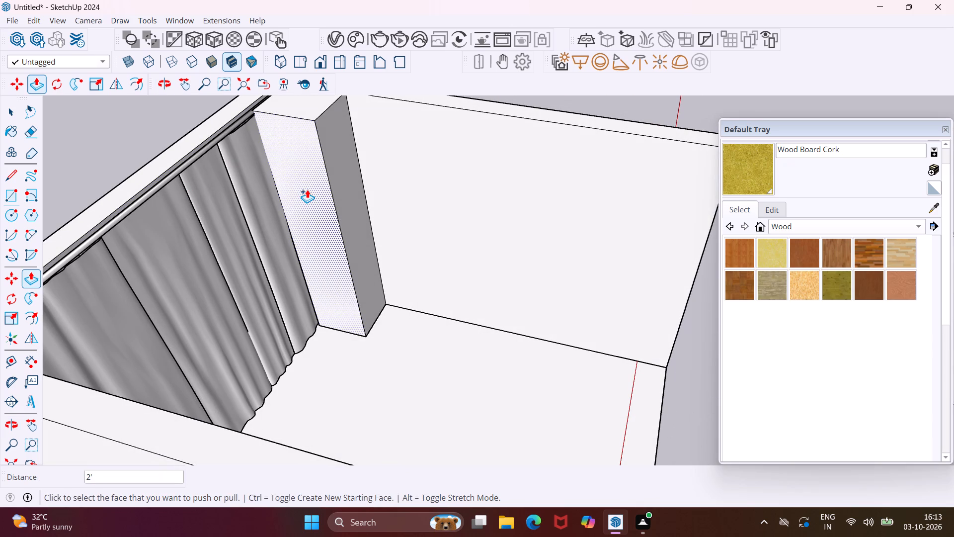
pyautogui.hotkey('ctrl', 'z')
# Extrude the rectangular wall strip beside the curtains 1' 4" into the room.
pyautogui.click(330, 166)
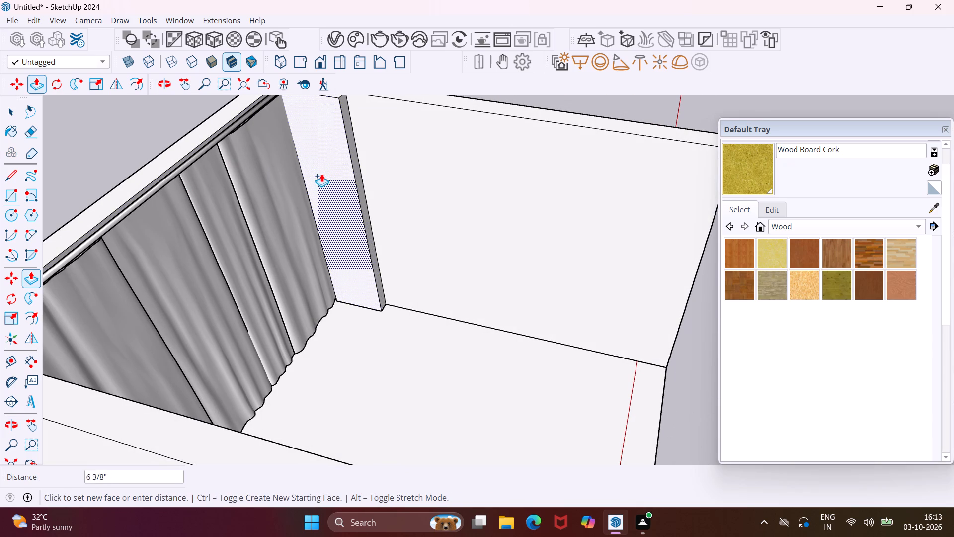
pyautogui.press('1')
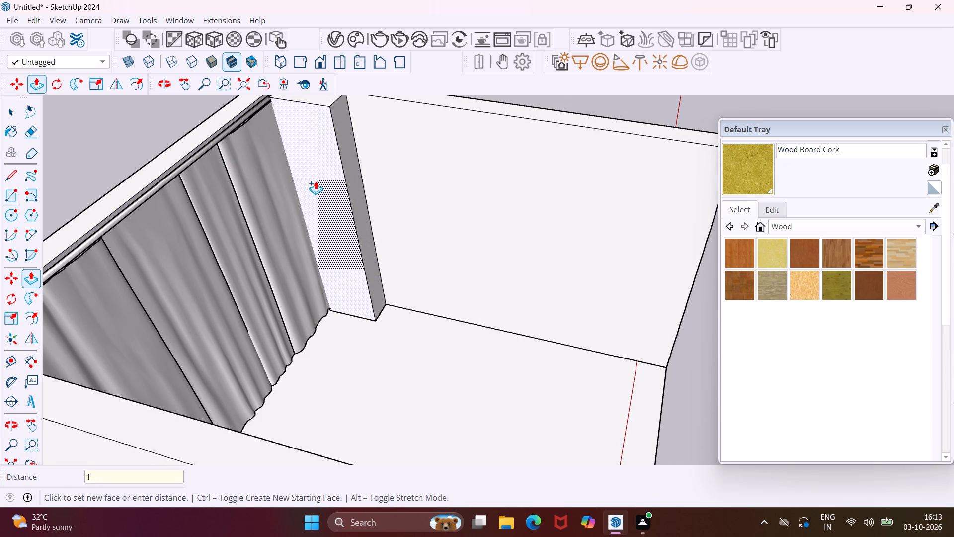
pyautogui.press("'")
pyautogui.write('4"')
pyautogui.press('Return')
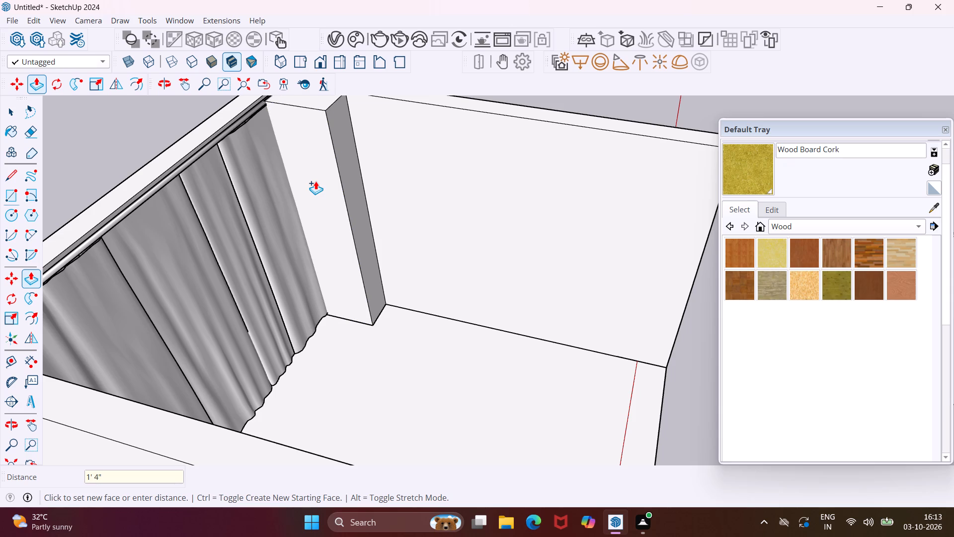
pyautogui.moveTo(316, 181); pyautogui.dragTo(390, 184, button='middle')
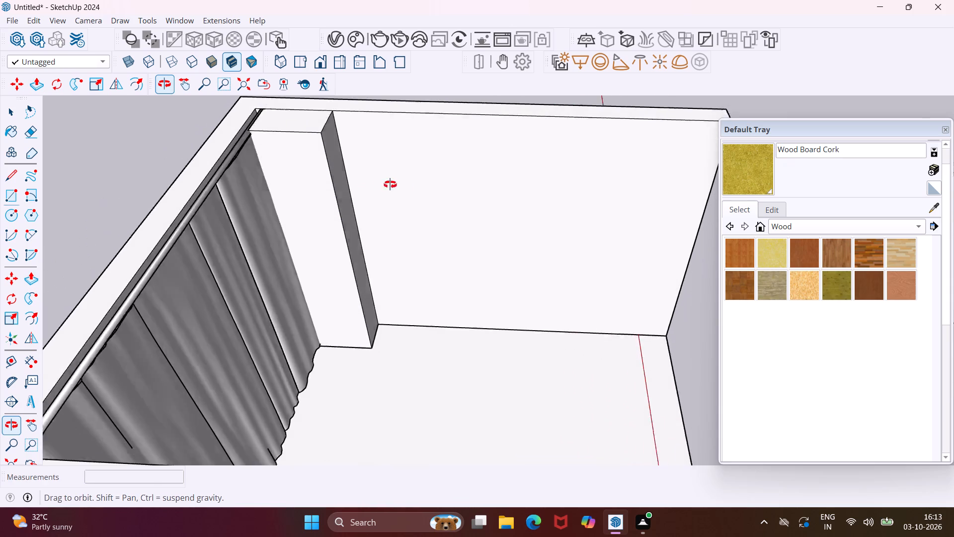
pyautogui.moveTo(390, 184); pyautogui.dragTo(440, 194, button='middle')
pyautogui.press('Escape')
pyautogui.press('space')
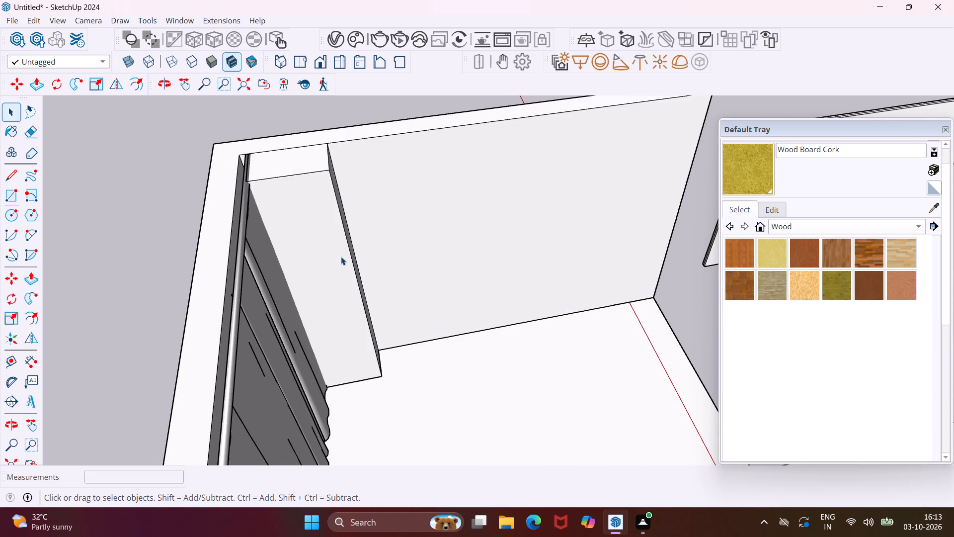
# Offset the front face outline of the full-height corner unit inward by about 1 1/2".
pyautogui.click(338, 258)
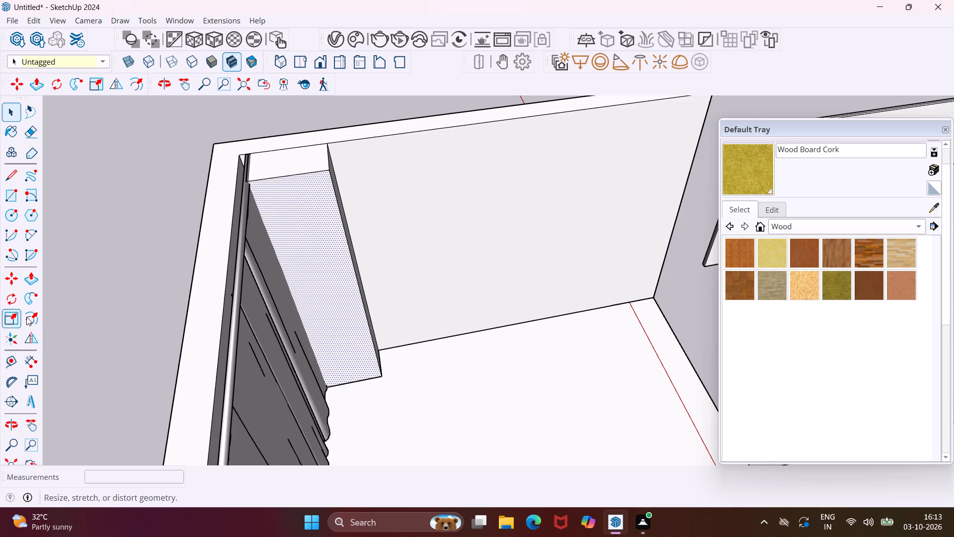
pyautogui.click(27, 316)
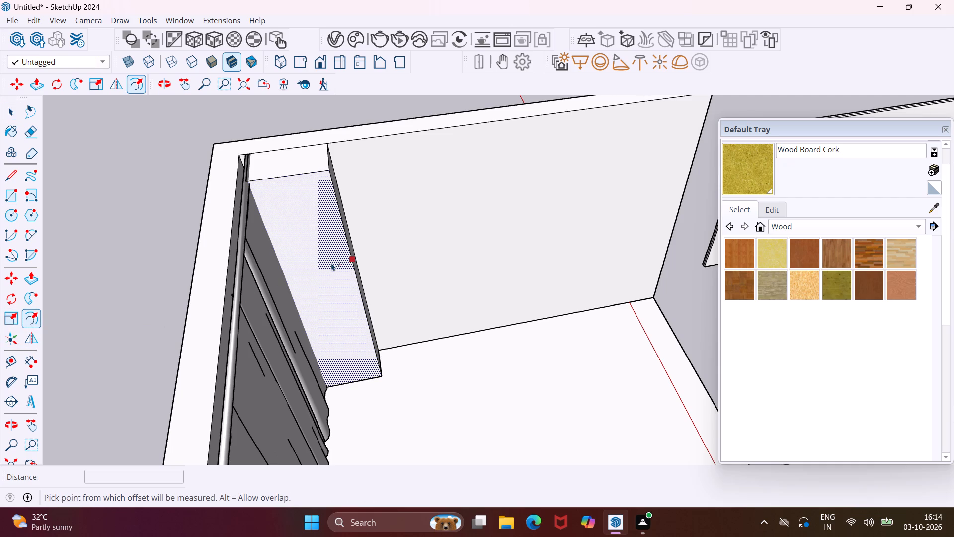
pyautogui.click(339, 261)
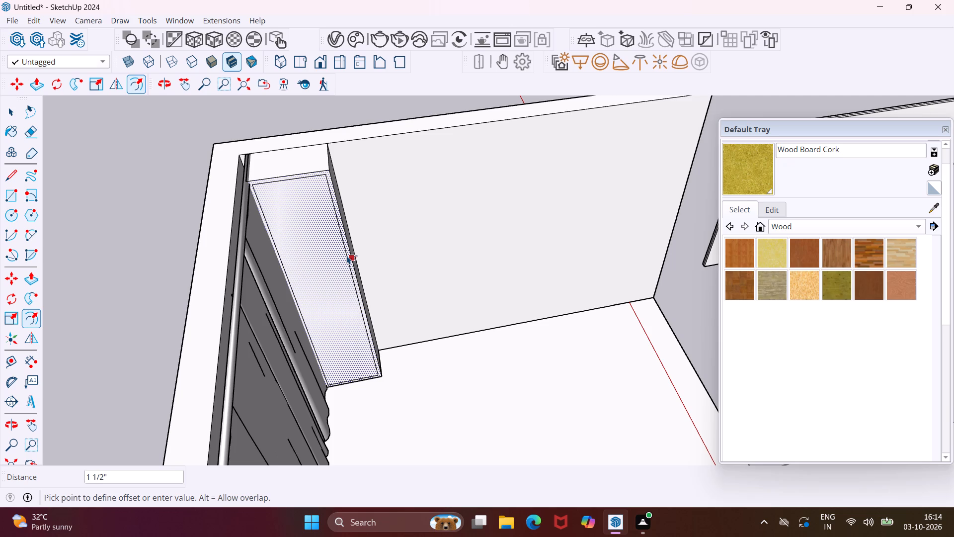
pyautogui.click(347, 256)
pyautogui.press('Escape')
pyautogui.press('space')
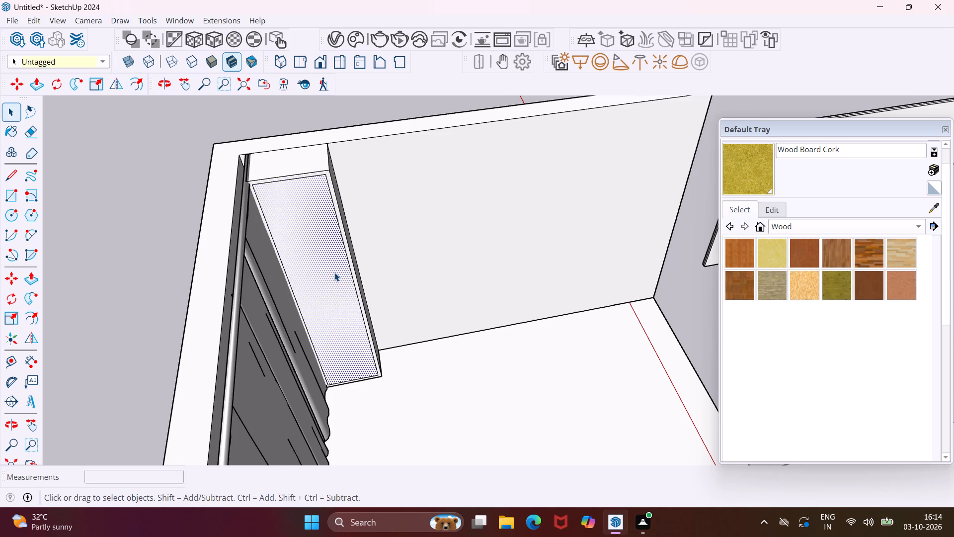
# Push the corner unit's inset front face 1' 3" inward to hollow it into an open cabinet.
pyautogui.click(334, 272)
pyautogui.press('p')
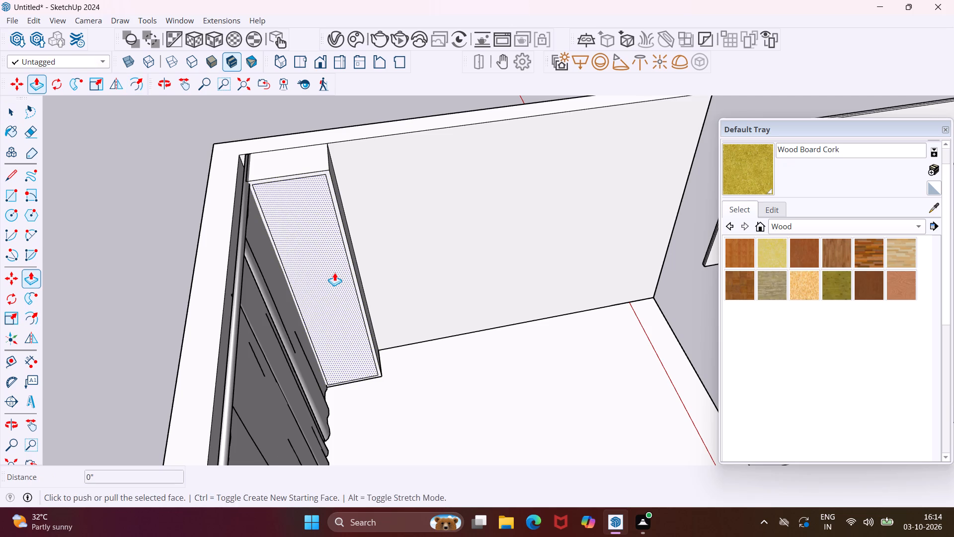
pyautogui.click(334, 272)
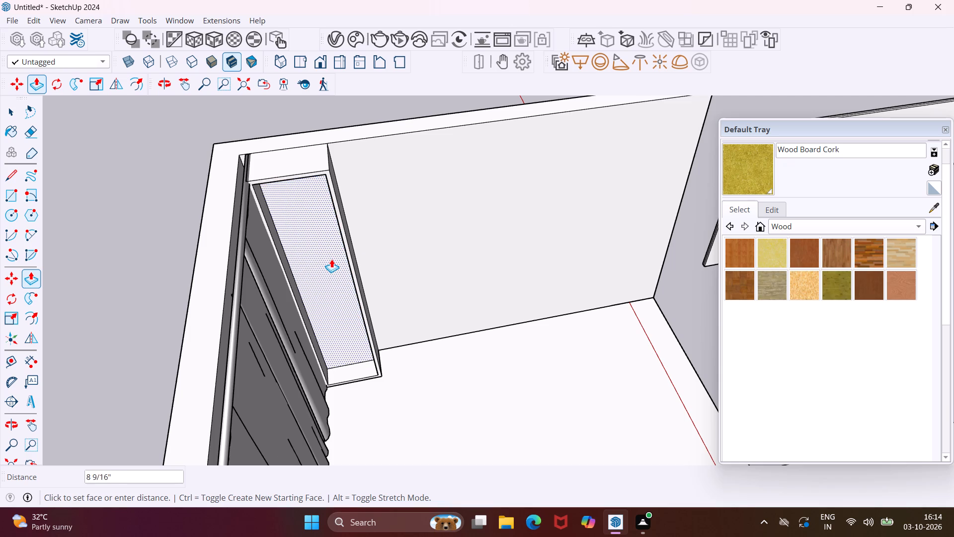
pyautogui.write("1'")
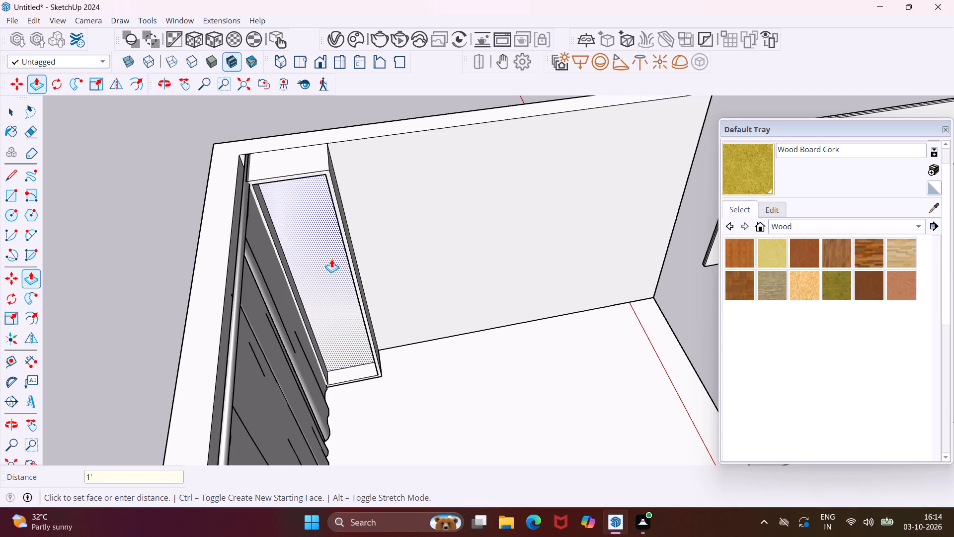
pyautogui.write('3"')
pyautogui.press('Return')
pyautogui.press('Escape')
pyautogui.press('space')
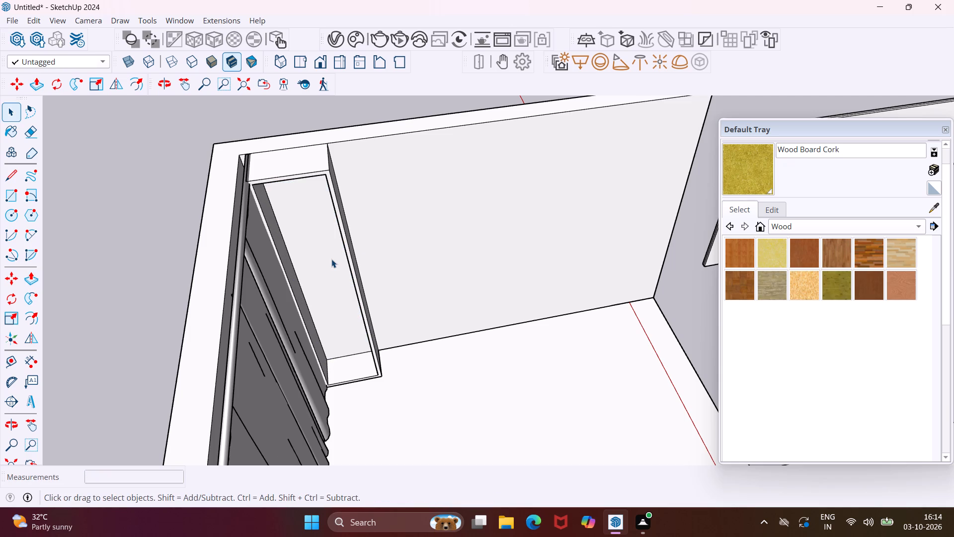
# Copy the bottom edge of the open cabinet's back face 9' 9" up to its top corner, divided into five equal spacings.
pyautogui.moveTo(334, 275); pyautogui.dragTo(330, 228, button='middle')
pyautogui.scroll(12, 286, 177)
pyautogui.moveTo(286, 177); pyautogui.dragTo(292, 118, button='middle')
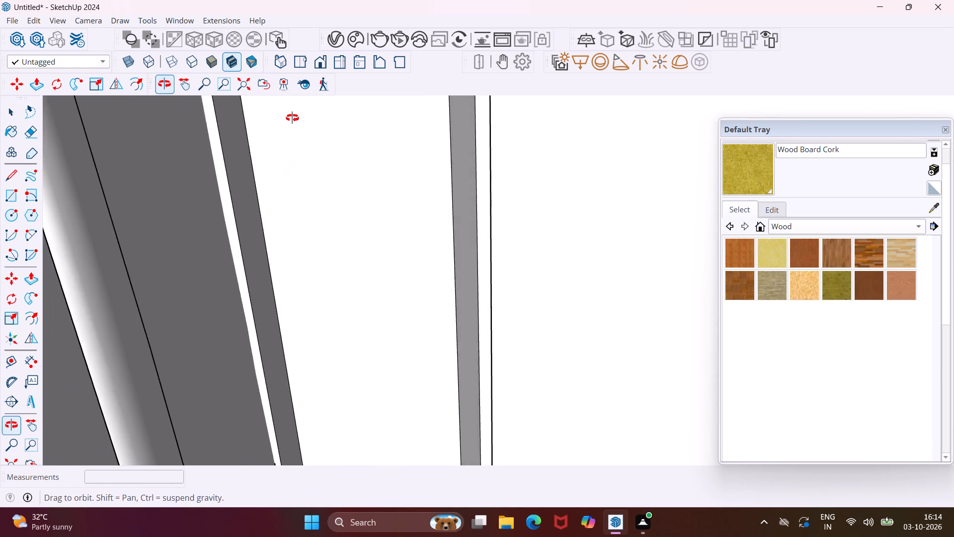
pyautogui.moveTo(292, 118); pyautogui.dragTo(293, 106, button='middle')
pyautogui.scroll(-6, 293, 106)
pyautogui.moveTo(301, 130); pyautogui.dragTo(304, 130, button='middle')
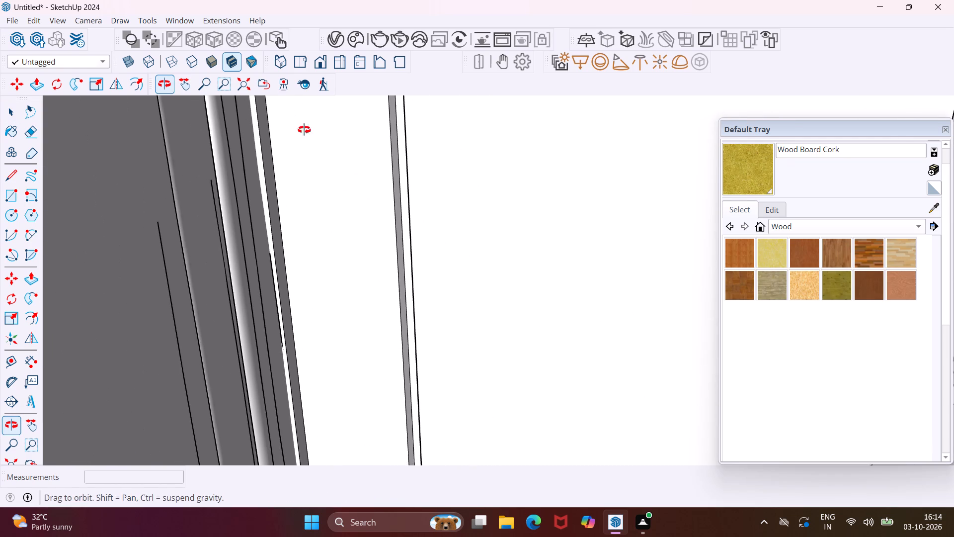
pyautogui.moveTo(304, 130); pyautogui.dragTo(295, 146, button='middle')
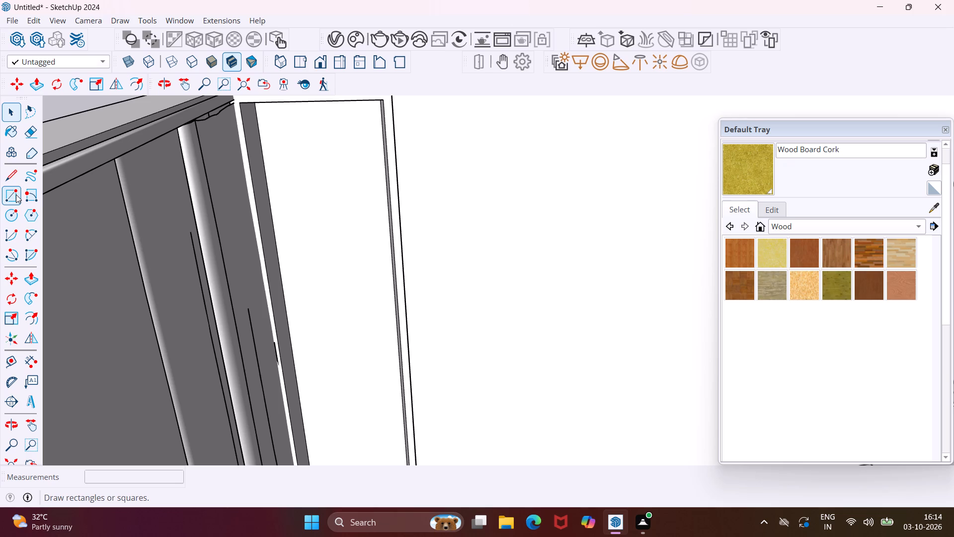
pyautogui.scroll(-5, 299, 159)
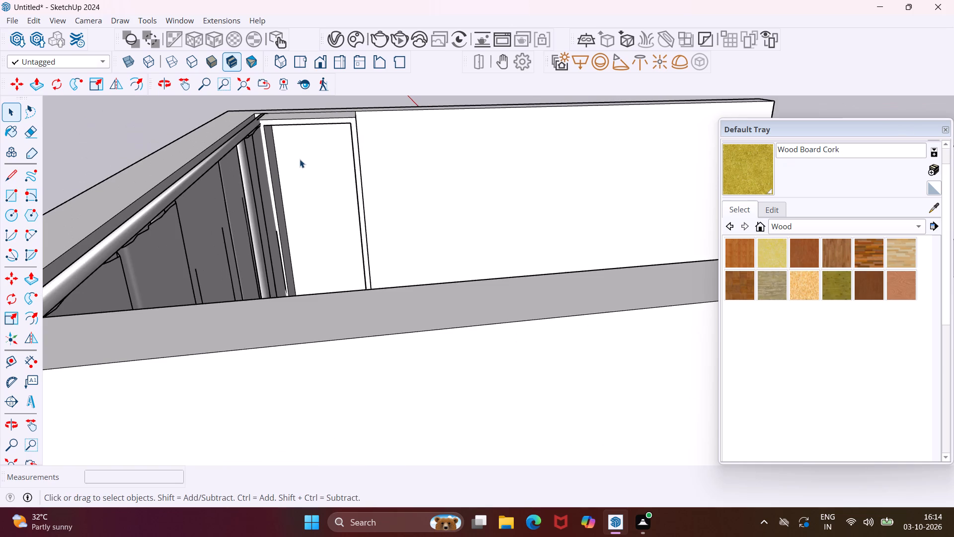
pyautogui.moveTo(315, 145); pyautogui.dragTo(341, 215, button='middle')
pyautogui.scroll(9, 368, 418)
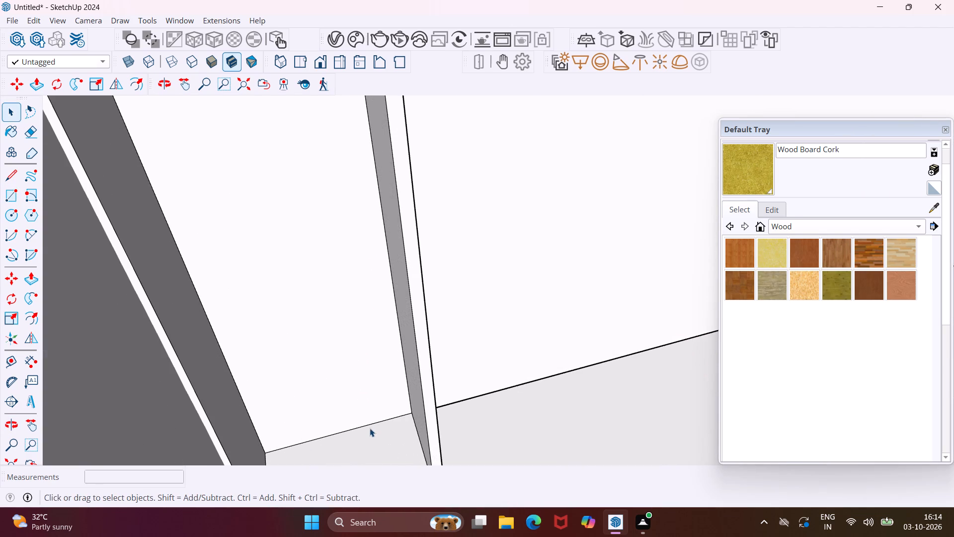
pyautogui.click(369, 424)
pyautogui.press('m')
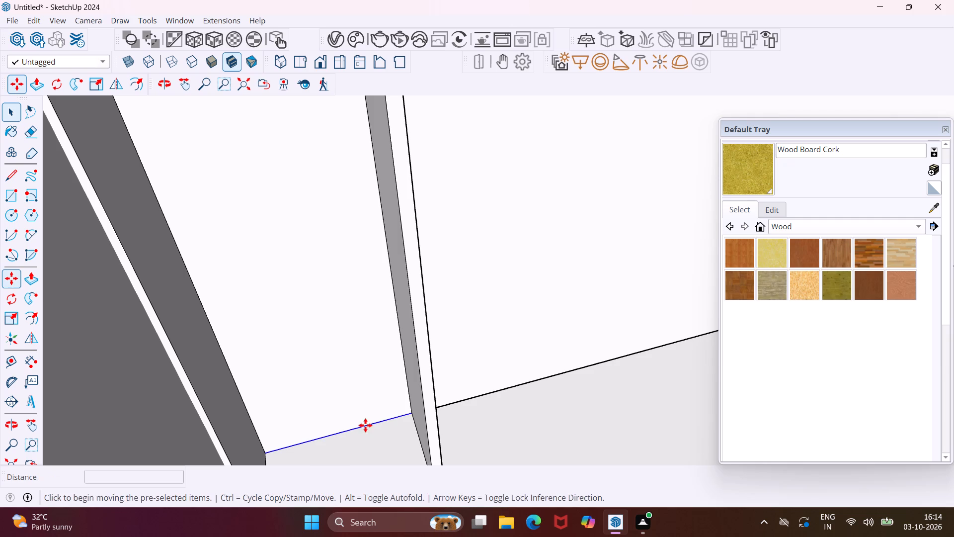
pyautogui.click(409, 417)
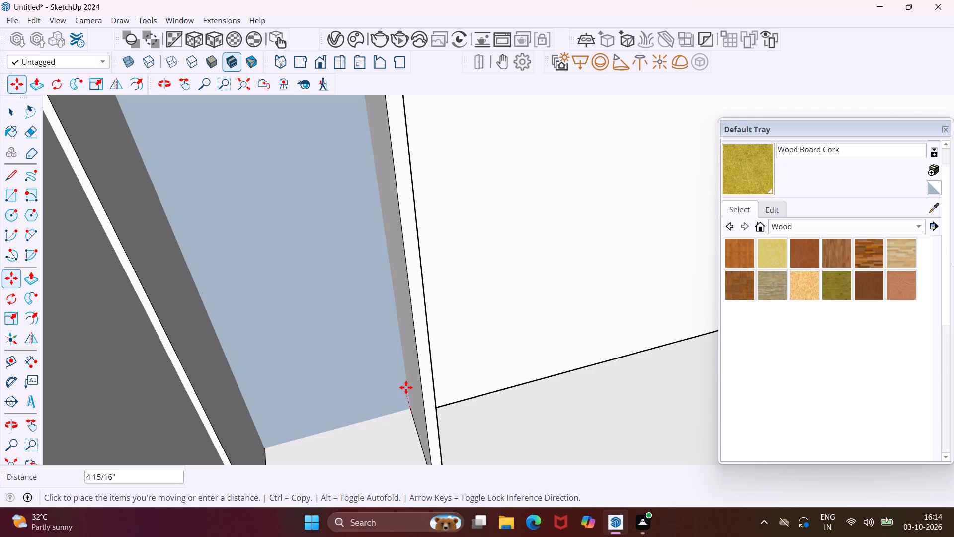
pyautogui.scroll(-7, 401, 380)
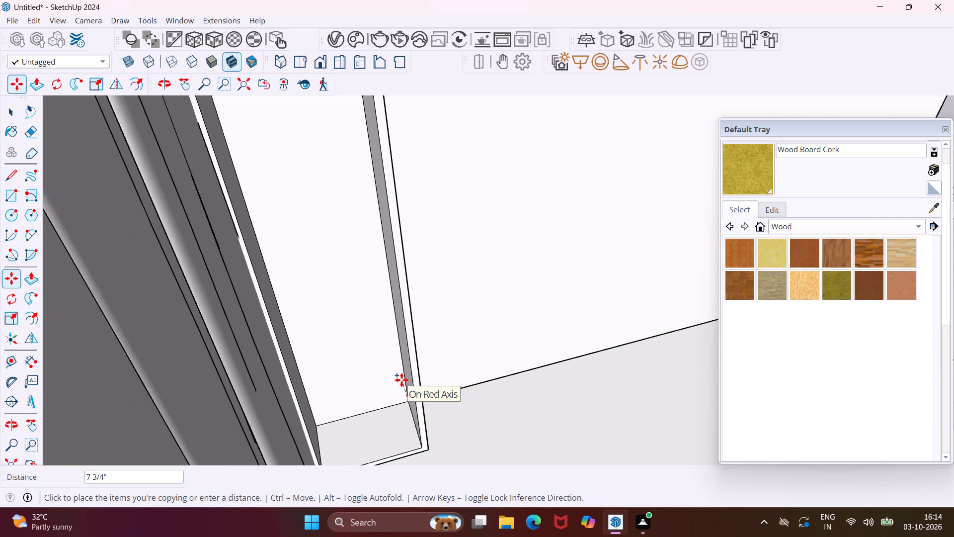
pyautogui.scroll(-5, 401, 380)
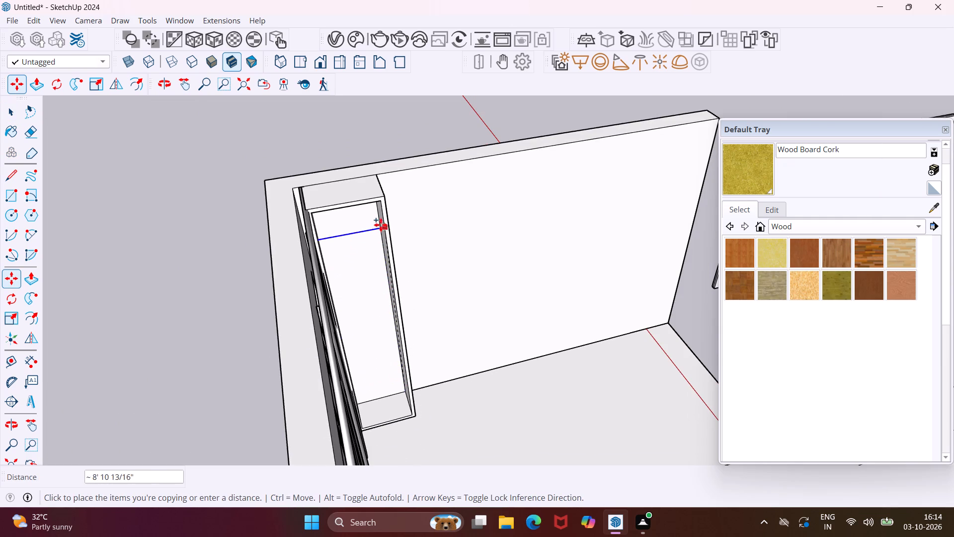
pyautogui.scroll(18, 377, 219)
pyautogui.moveTo(377, 218); pyautogui.dragTo(364, 152, button='middle')
pyautogui.scroll(-7, 364, 152)
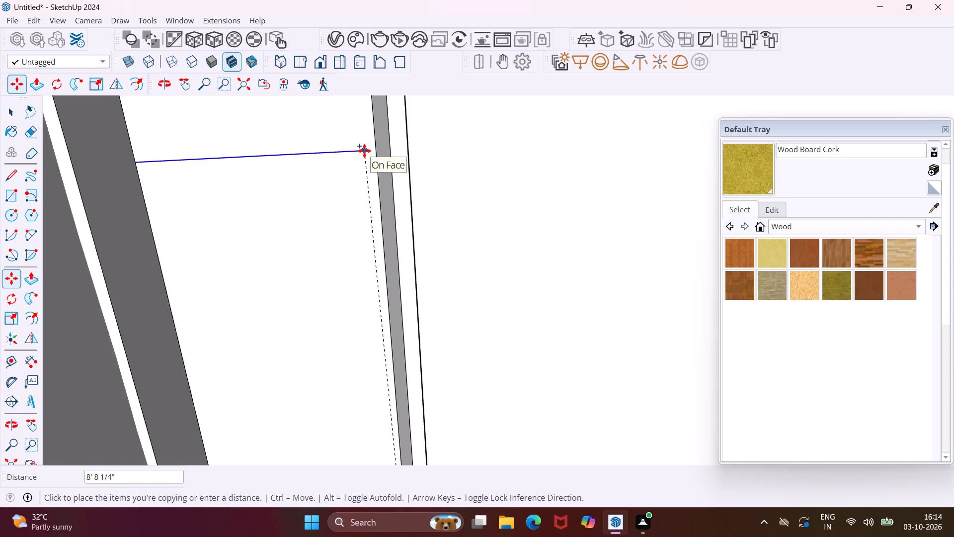
pyautogui.scroll(-1, 364, 151)
pyautogui.moveTo(365, 145); pyautogui.dragTo(364, 133, button='middle')
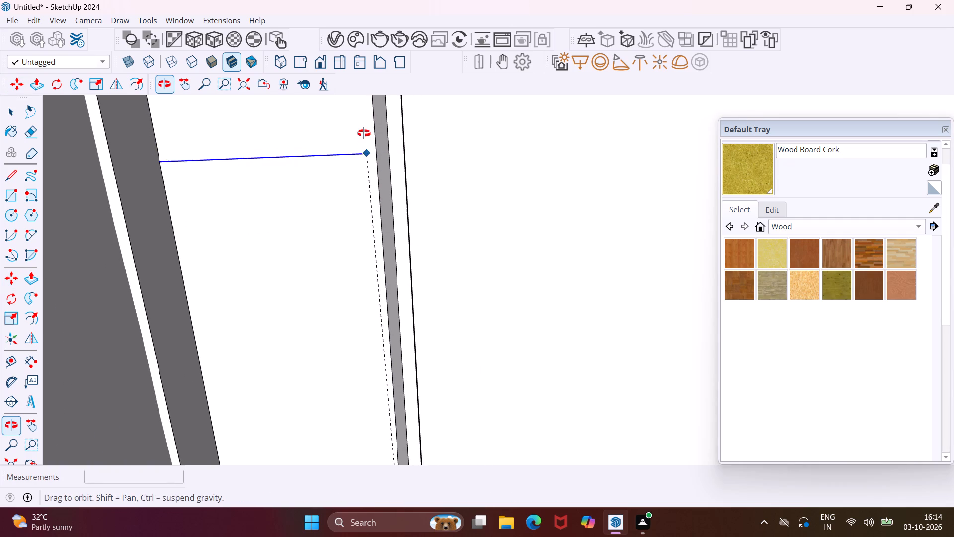
pyautogui.moveTo(364, 133); pyautogui.dragTo(366, 84, button='middle')
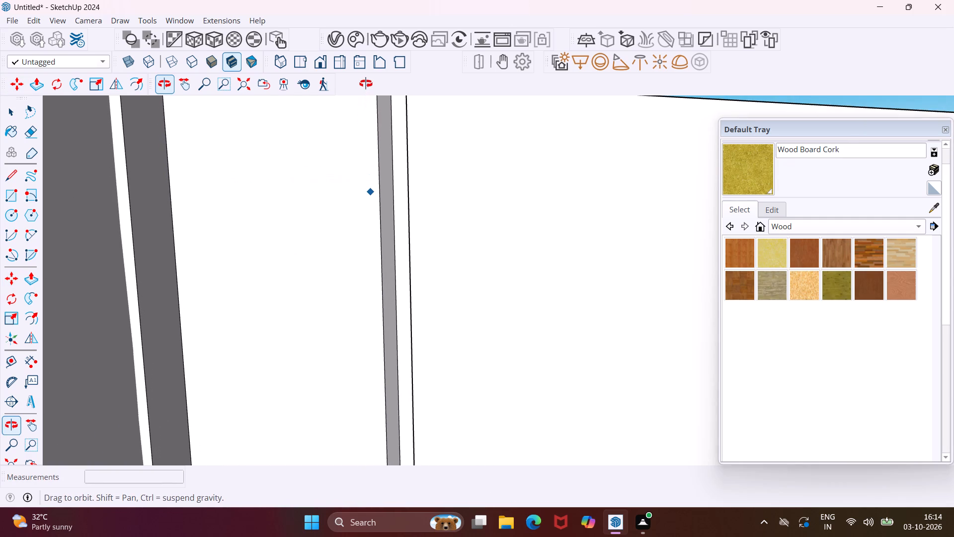
pyautogui.moveTo(366, 84); pyautogui.dragTo(390, 59, button='middle')
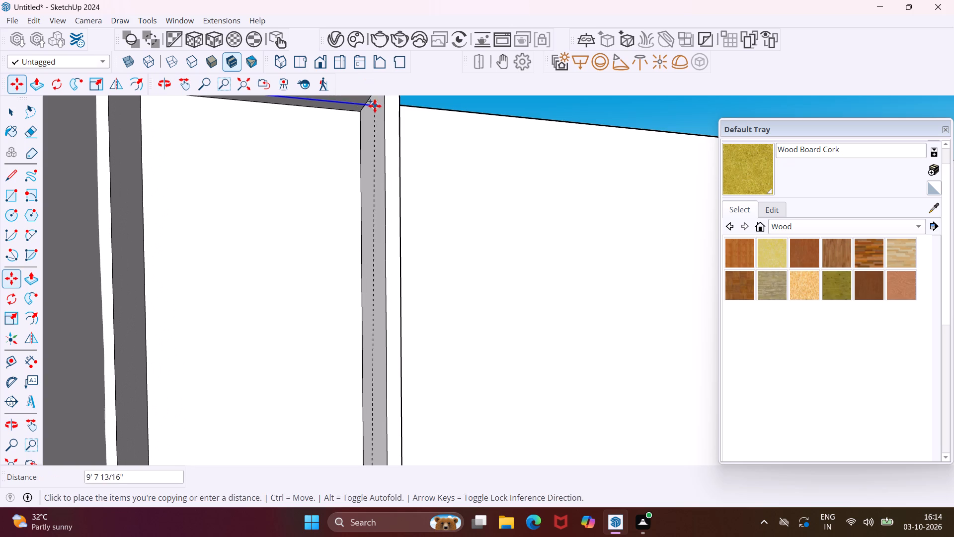
pyautogui.scroll(8, 363, 114)
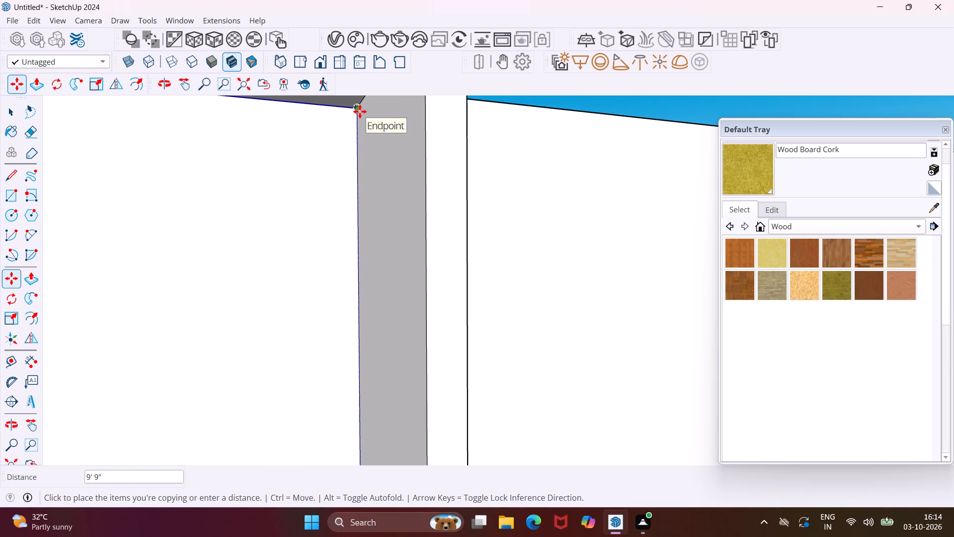
pyautogui.click(360, 111)
pyautogui.press('/')
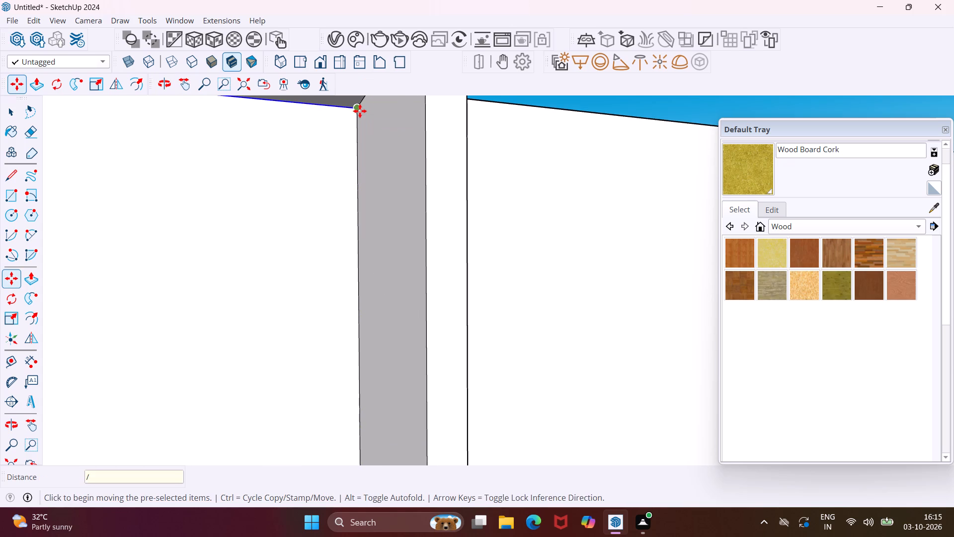
pyautogui.press('5')
pyautogui.press('Return')
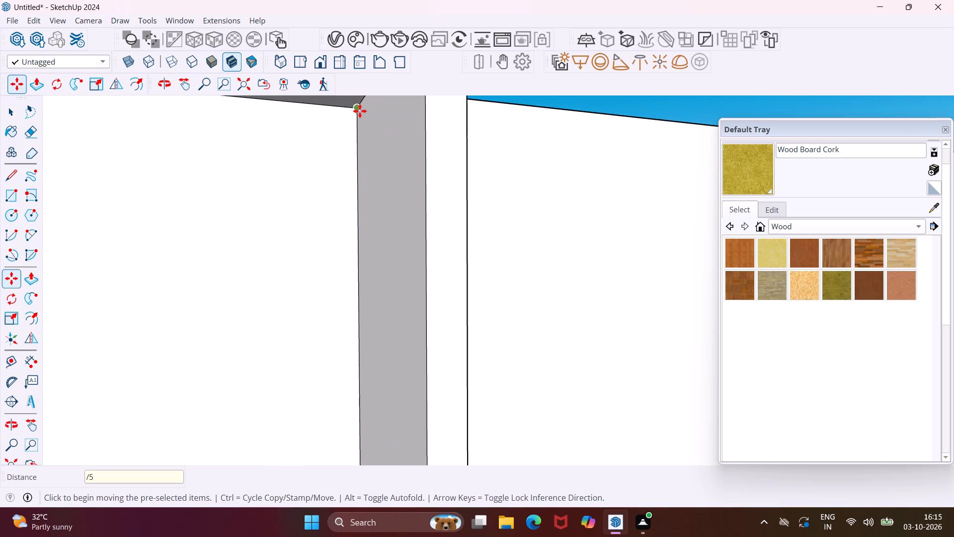
pyautogui.scroll(-4, 316, 176)
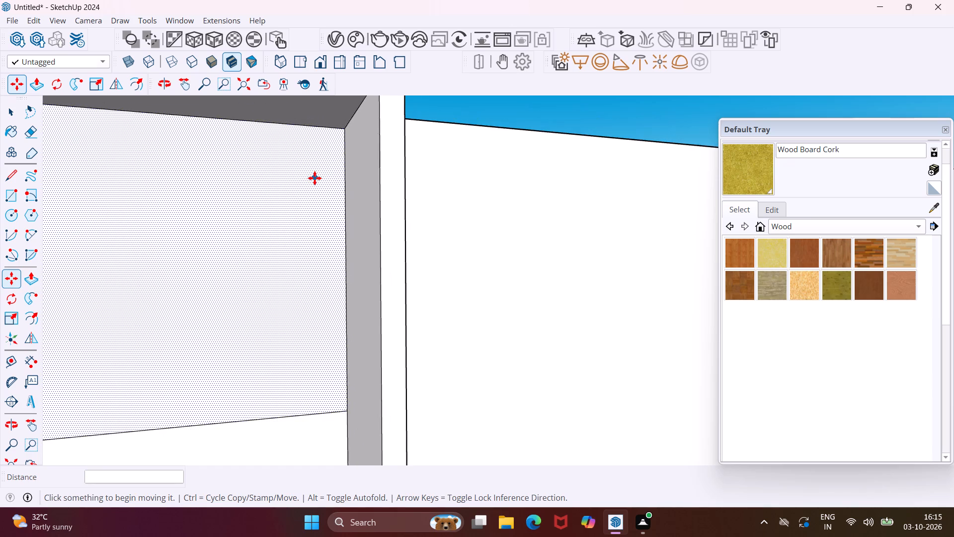
pyautogui.moveTo(315, 178); pyautogui.dragTo(319, 237, button='middle')
pyautogui.scroll(-5, 317, 242)
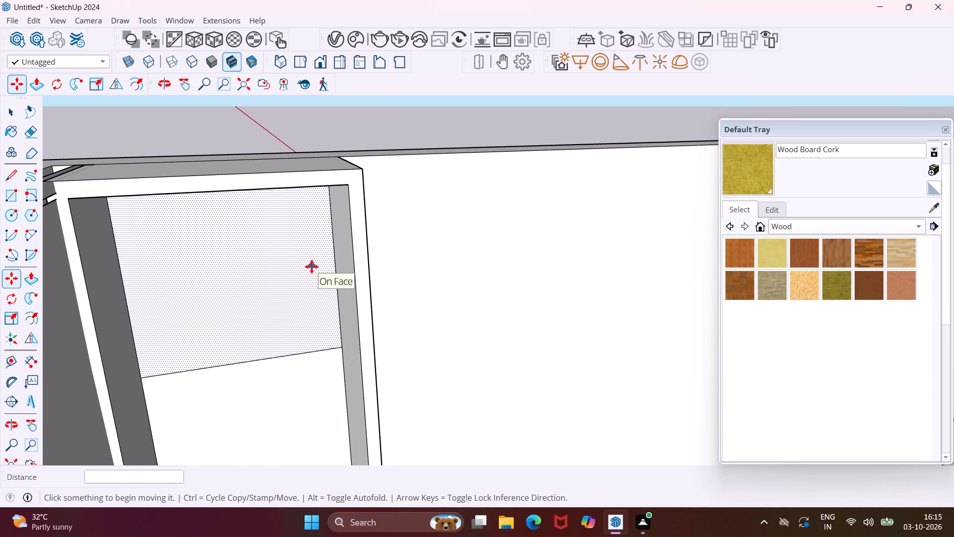
pyautogui.scroll(-9, 312, 267)
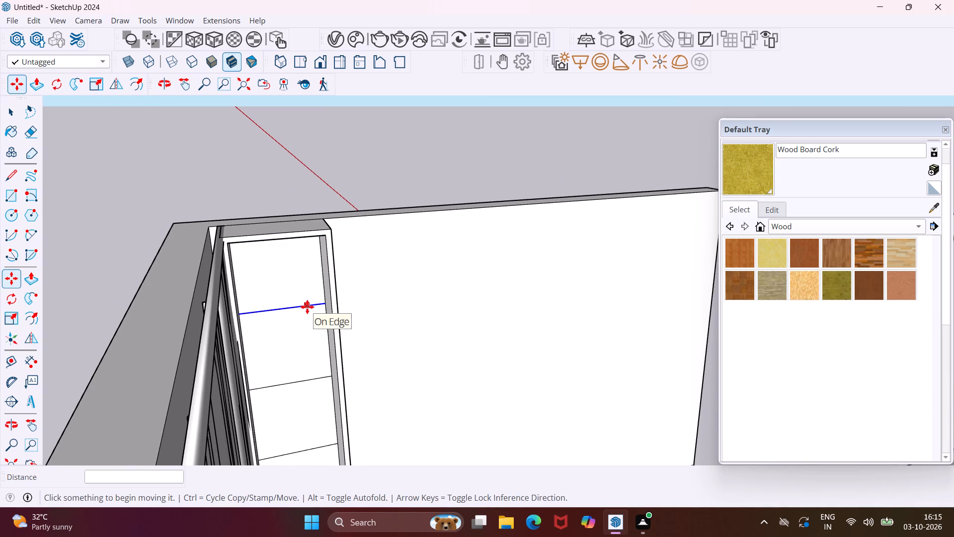
pyautogui.press('Escape')
pyautogui.press('space')
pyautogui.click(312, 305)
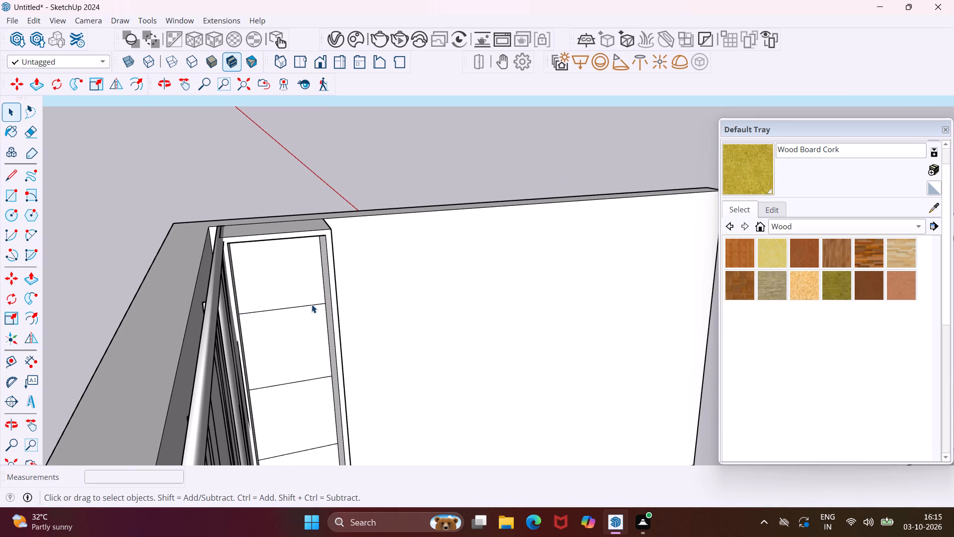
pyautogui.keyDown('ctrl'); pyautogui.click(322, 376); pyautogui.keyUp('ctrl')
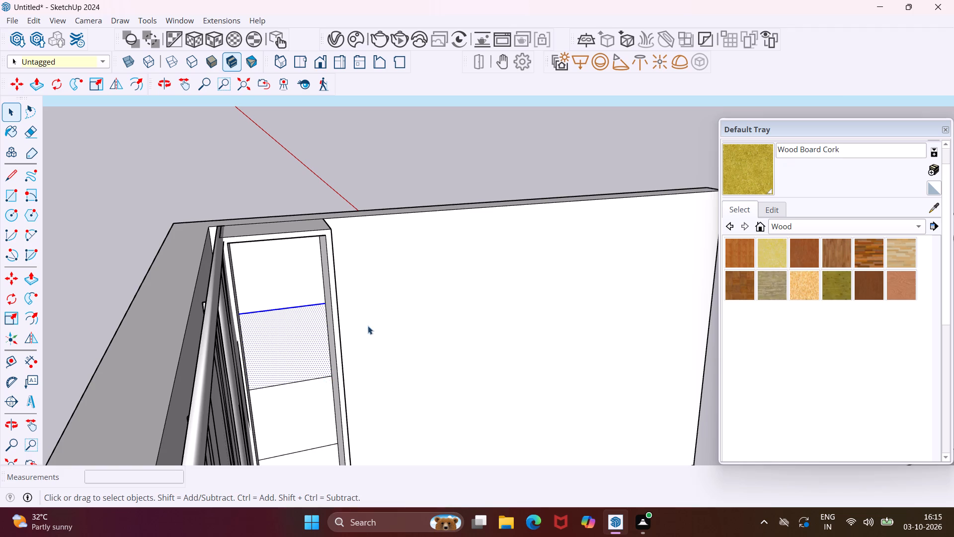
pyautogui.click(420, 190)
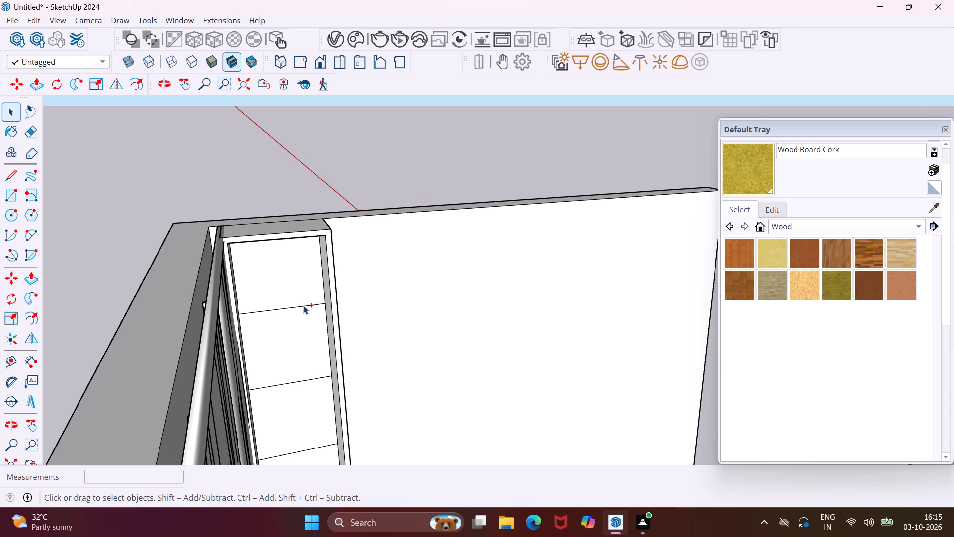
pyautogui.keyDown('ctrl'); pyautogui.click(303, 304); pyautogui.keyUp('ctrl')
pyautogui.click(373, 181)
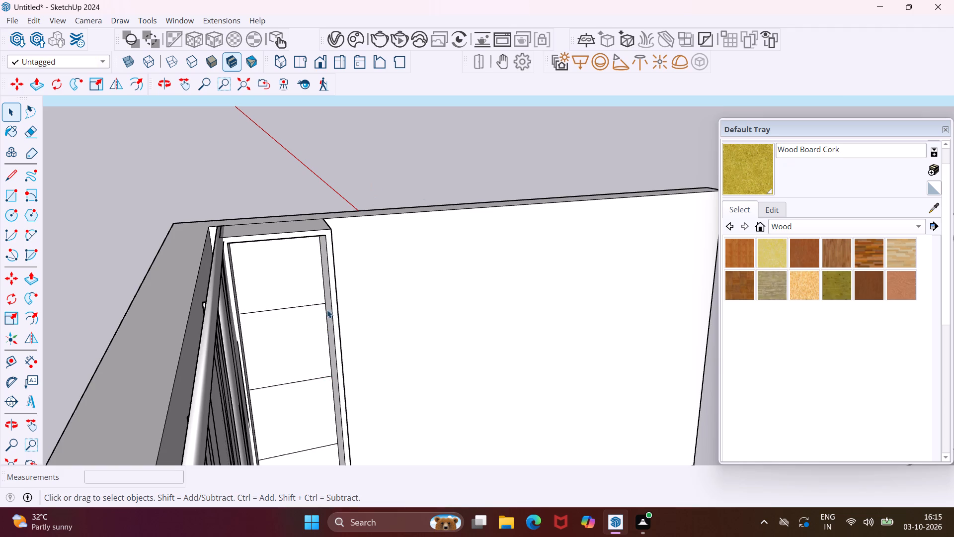
# Copy the four shelf division lines on the cabinet's back face 1" downward to outline the shelf thicknesses.
pyautogui.click(317, 304)
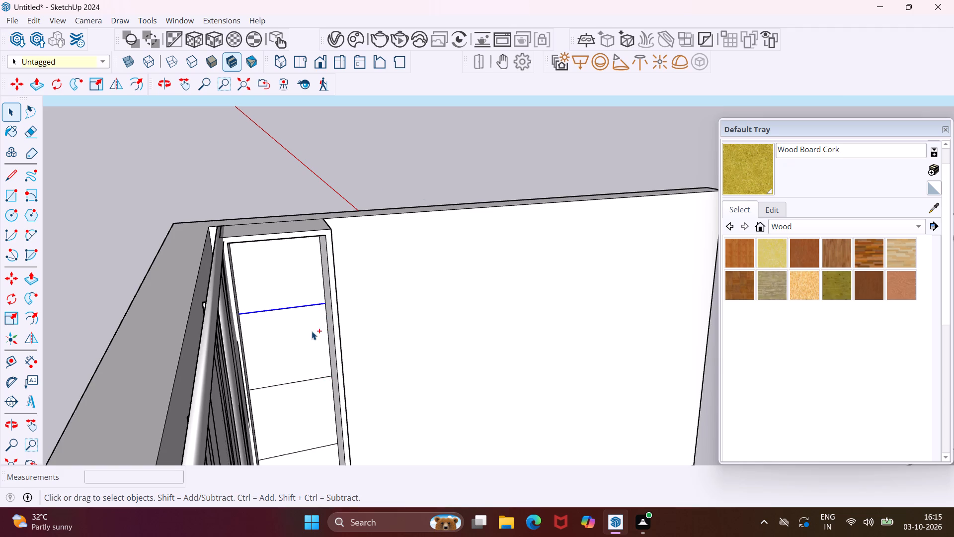
pyautogui.keyDown('ctrl'); pyautogui.click(320, 377); pyautogui.keyUp('ctrl')
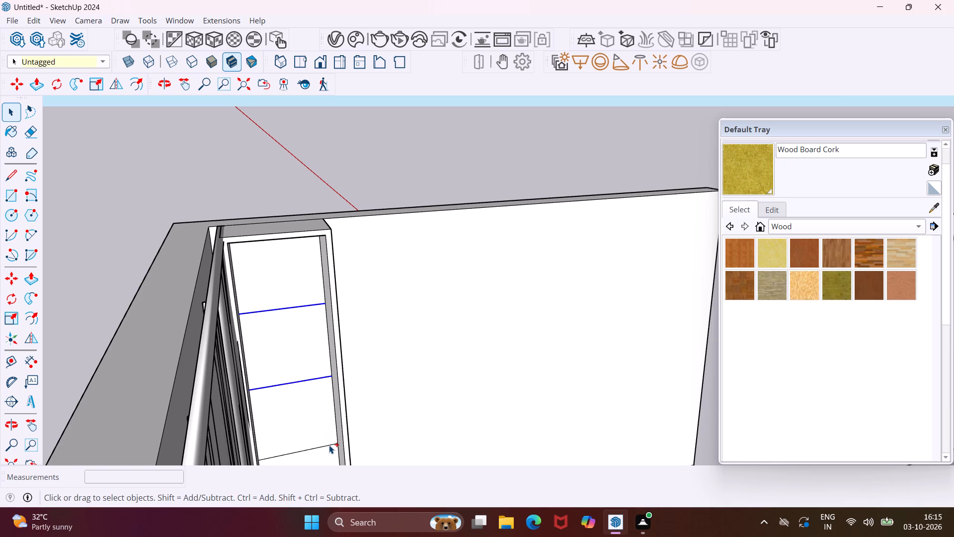
pyautogui.keyDown('ctrl'); pyautogui.click(329, 445); pyautogui.keyUp('ctrl')
pyautogui.scroll(-5, 302, 417)
pyautogui.moveTo(319, 407); pyautogui.dragTo(284, 442, button='middle')
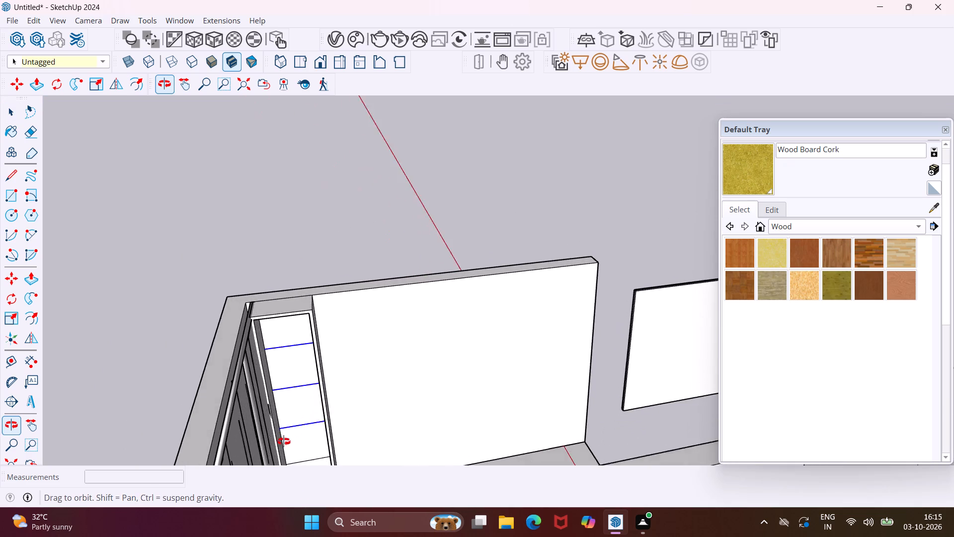
pyautogui.moveTo(284, 442); pyautogui.dragTo(274, 449, button='middle')
pyautogui.scroll(4, 309, 452)
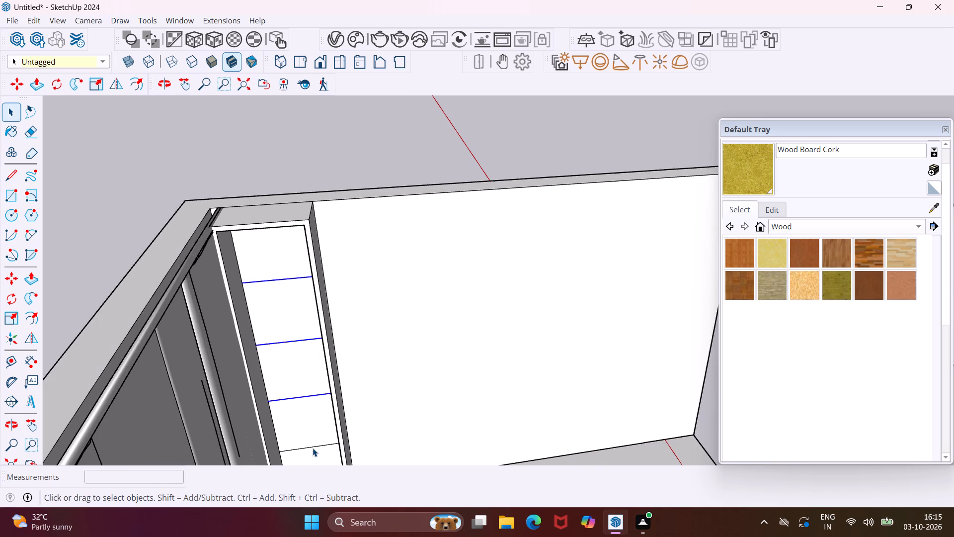
pyautogui.scroll(10, 313, 448)
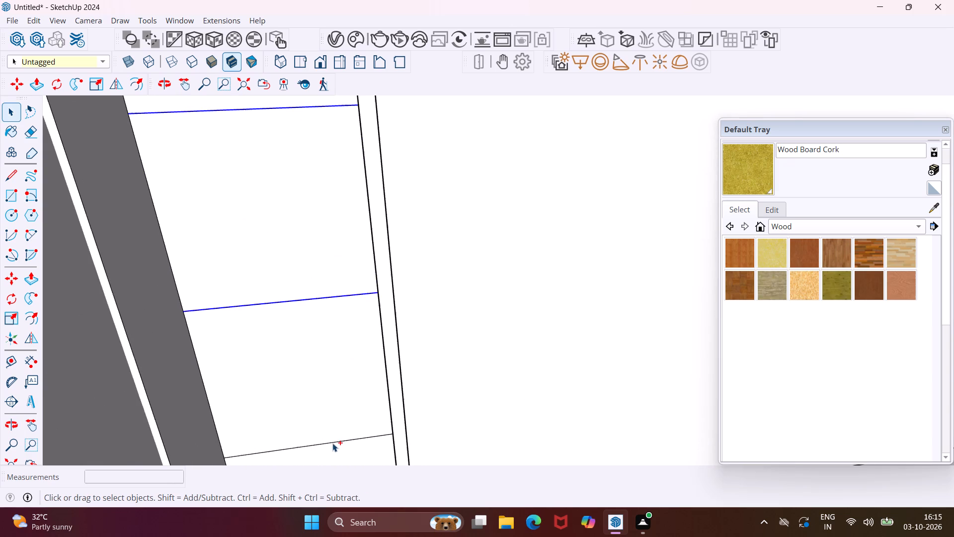
pyautogui.keyDown('ctrl'); pyautogui.scroll(7, 335, 440); pyautogui.keyUp('ctrl')
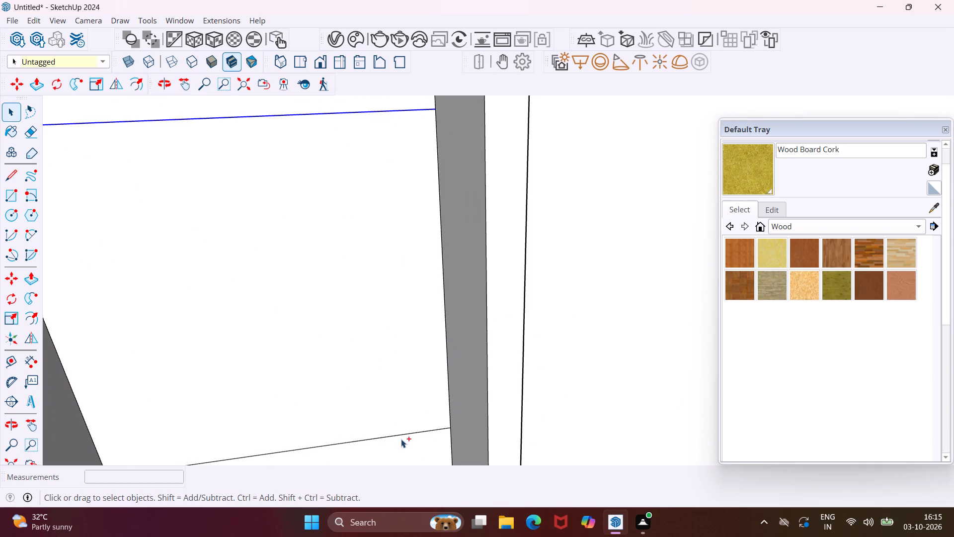
pyautogui.keyDown('ctrl'); pyautogui.click(430, 430); pyautogui.keyUp('ctrl')
pyautogui.press('m')
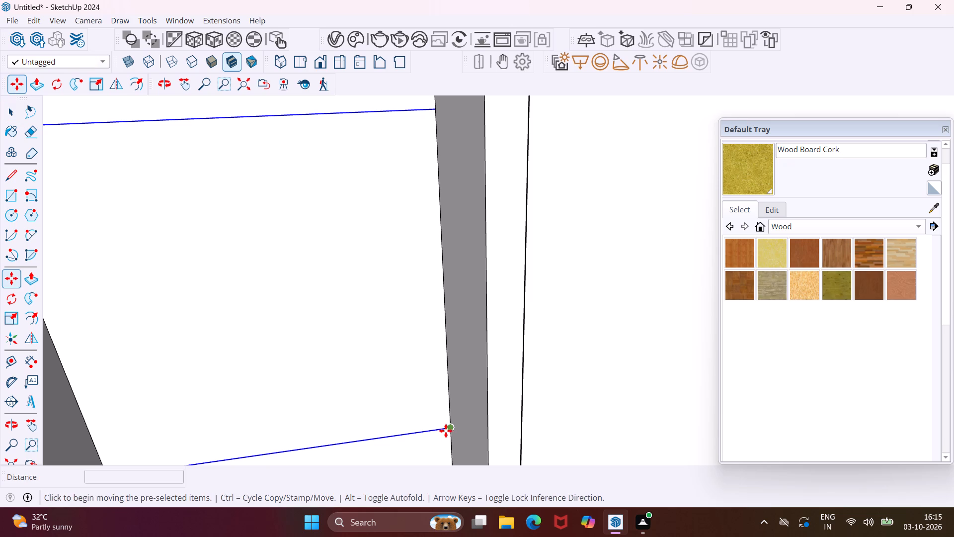
pyautogui.click(447, 431)
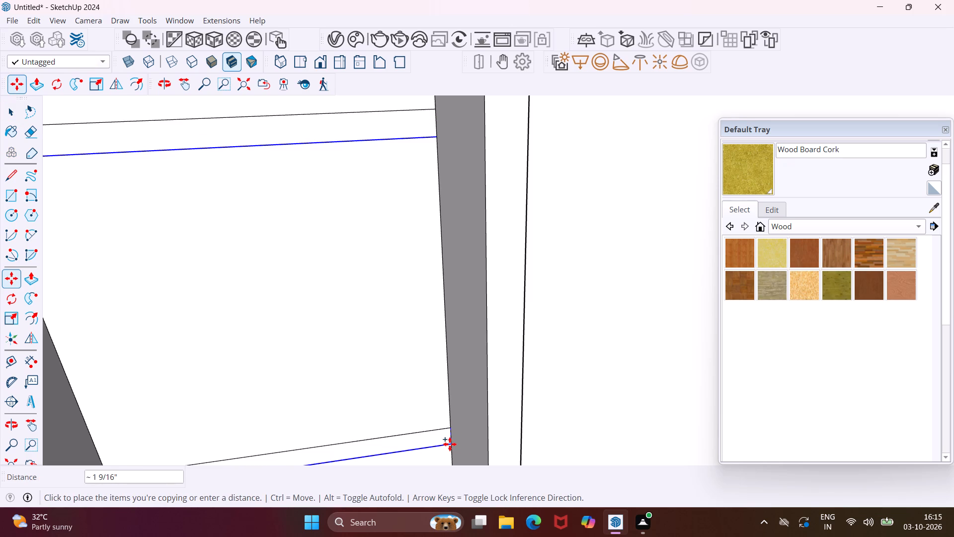
pyautogui.scroll(10, 450, 444)
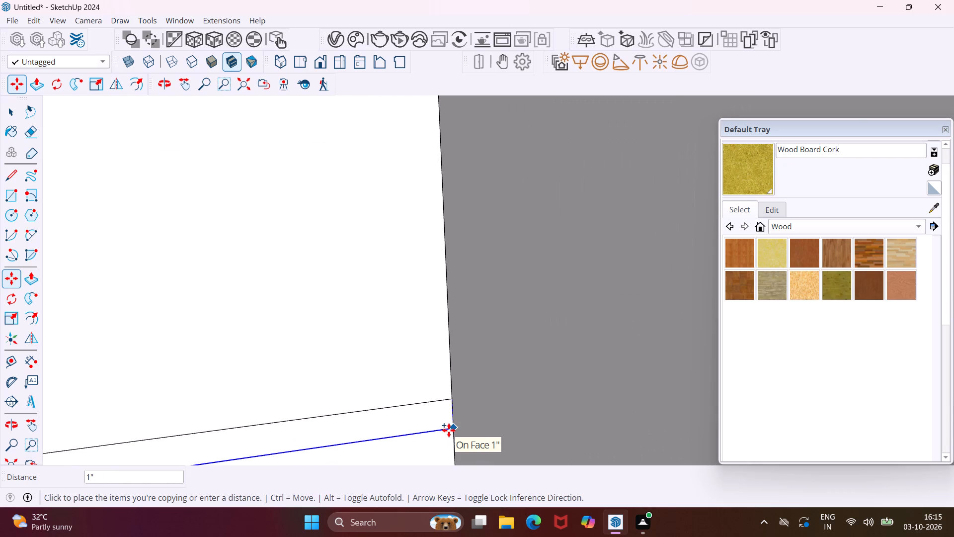
pyautogui.write('1"')
pyautogui.press('Return')
pyautogui.press('Escape')
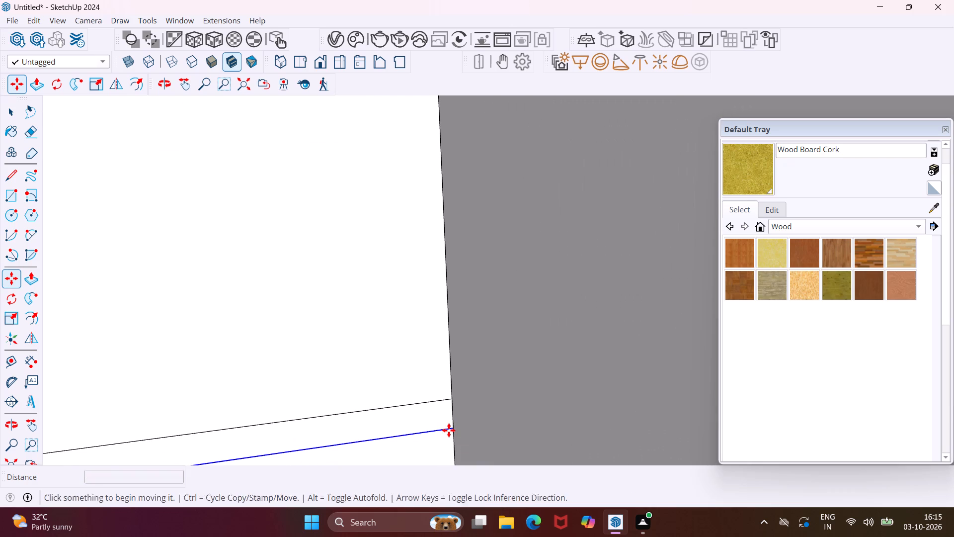
# Pull the lowest shelf strip on the open cabinet's back face out 1' 3" to the front of the cabinet.
pyautogui.press('space')
pyautogui.click(431, 421)
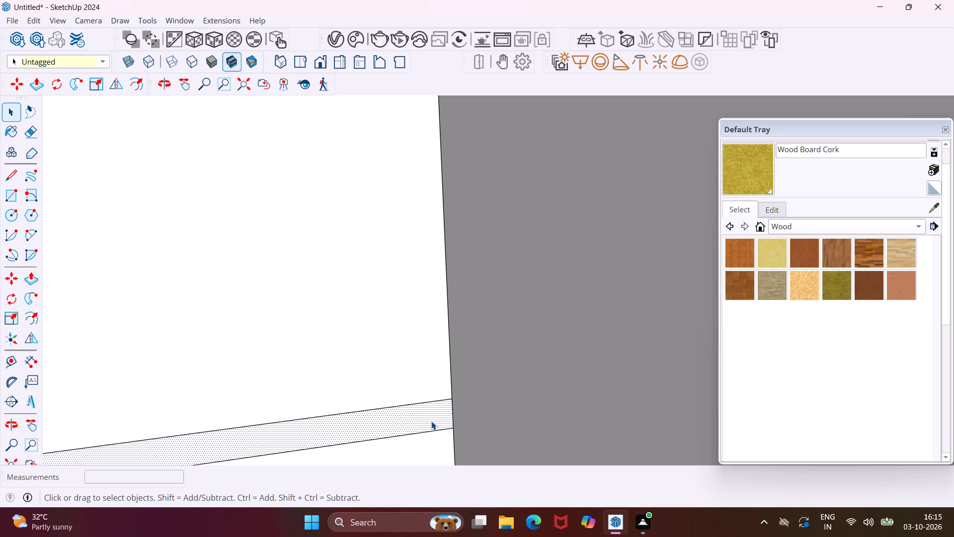
pyautogui.scroll(-6, 431, 421)
pyautogui.press('m')
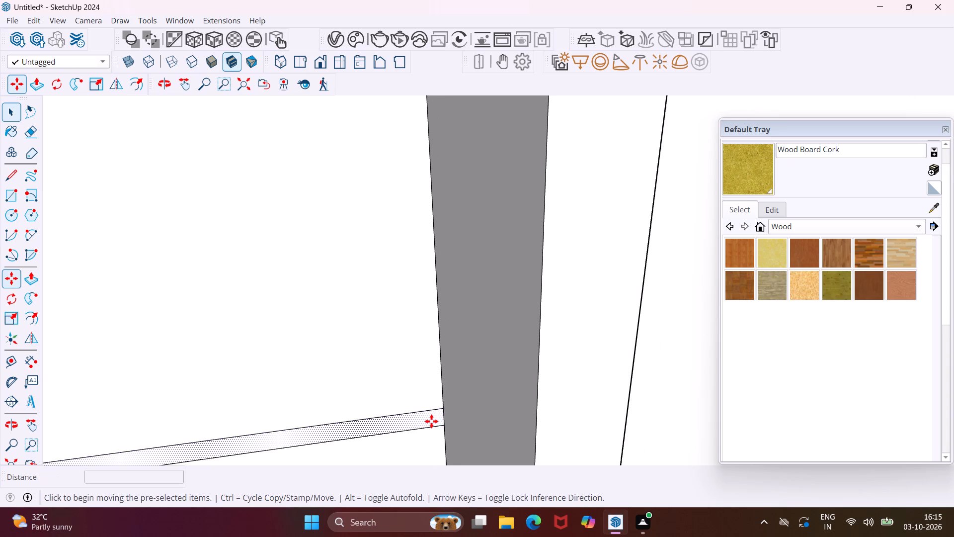
pyautogui.press('Escape')
pyautogui.press('space')
pyautogui.click(431, 421)
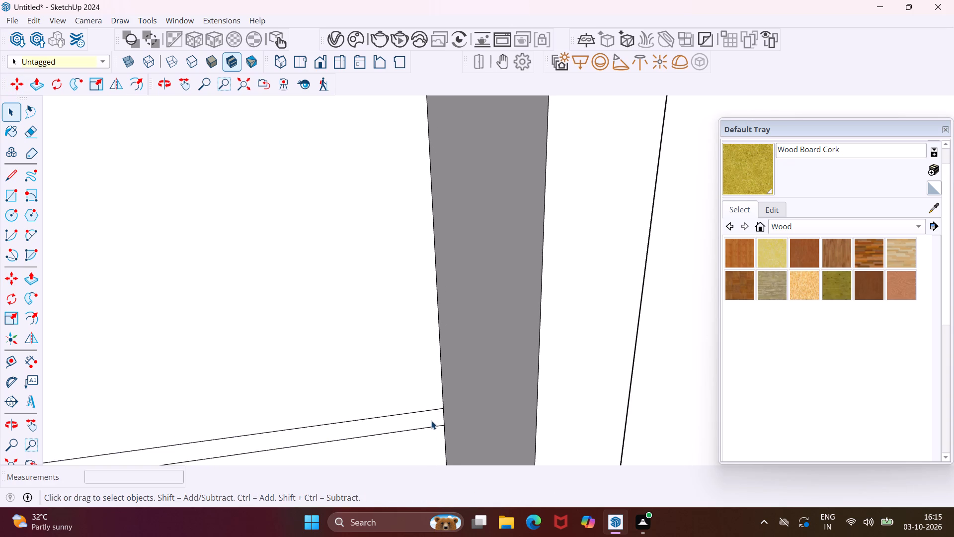
pyautogui.press('p')
pyautogui.click(431, 421)
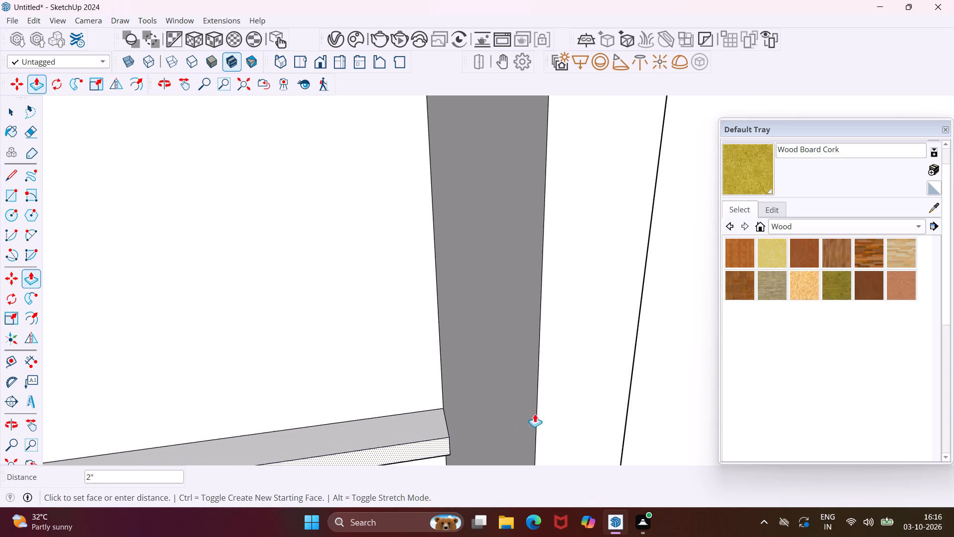
pyautogui.scroll(-6, 556, 413)
pyautogui.click(556, 413)
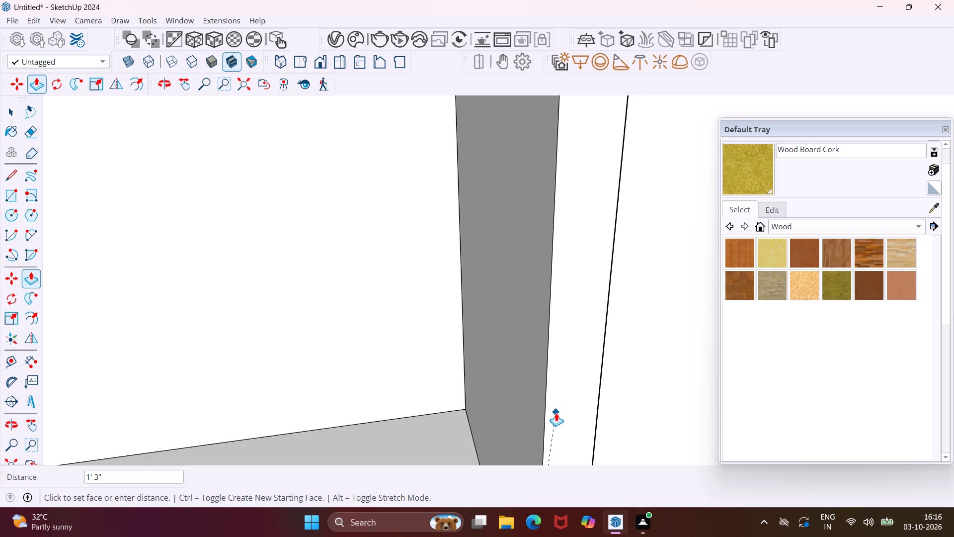
pyautogui.scroll(-12, 533, 389)
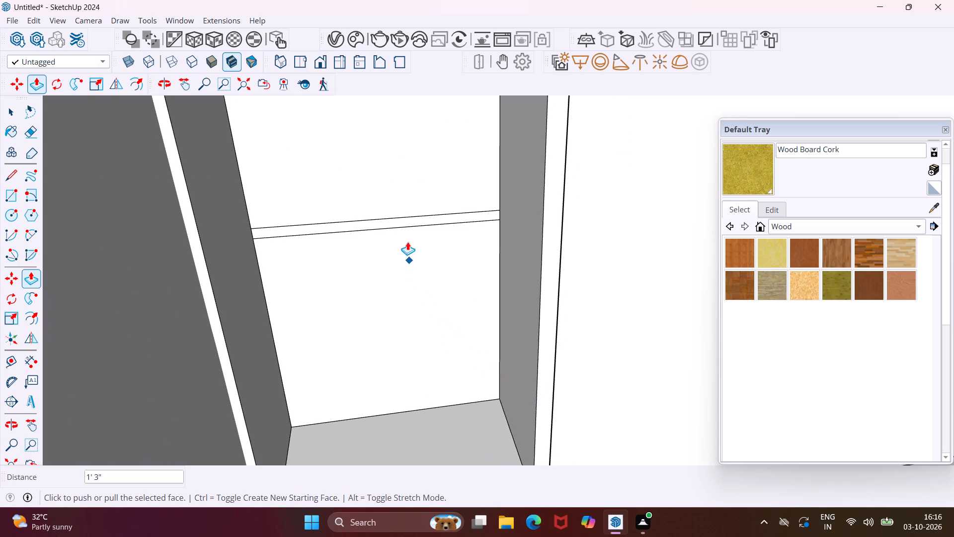
pyautogui.press('Escape')
pyautogui.press('space')
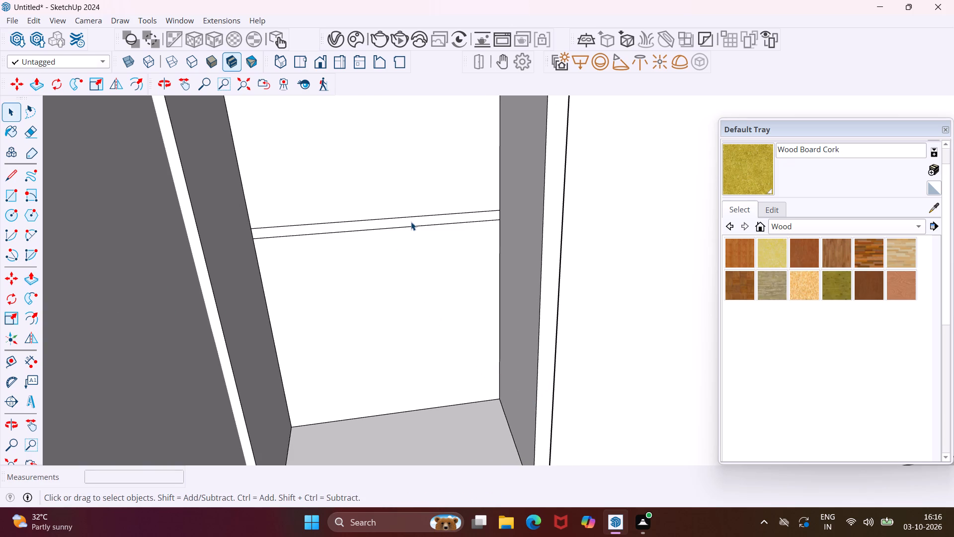
# Pull the second shelf strip from the bottom out 1' 3" to the cabinet's front edge.
pyautogui.click(411, 222)
pyautogui.press('p')
pyautogui.click(411, 222)
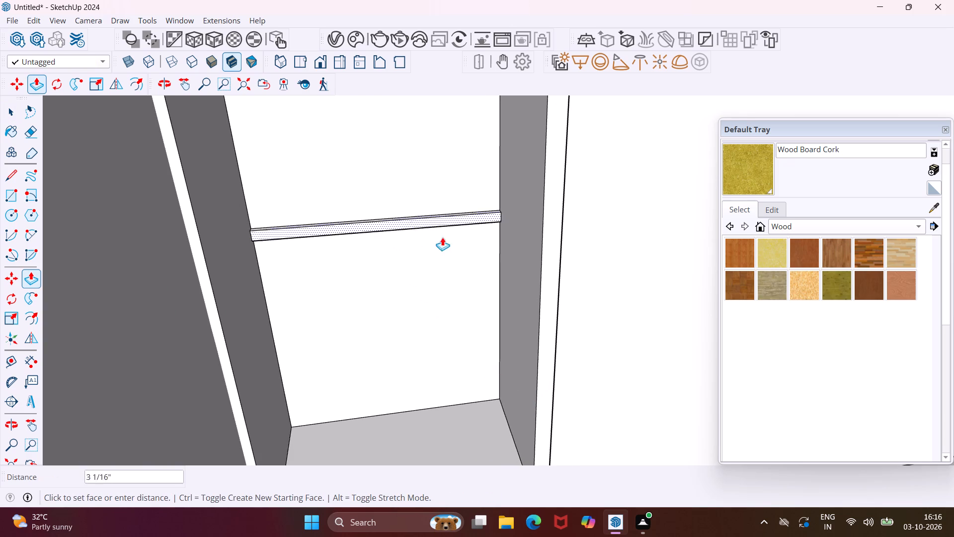
pyautogui.click(558, 221)
pyautogui.scroll(-8, 520, 210)
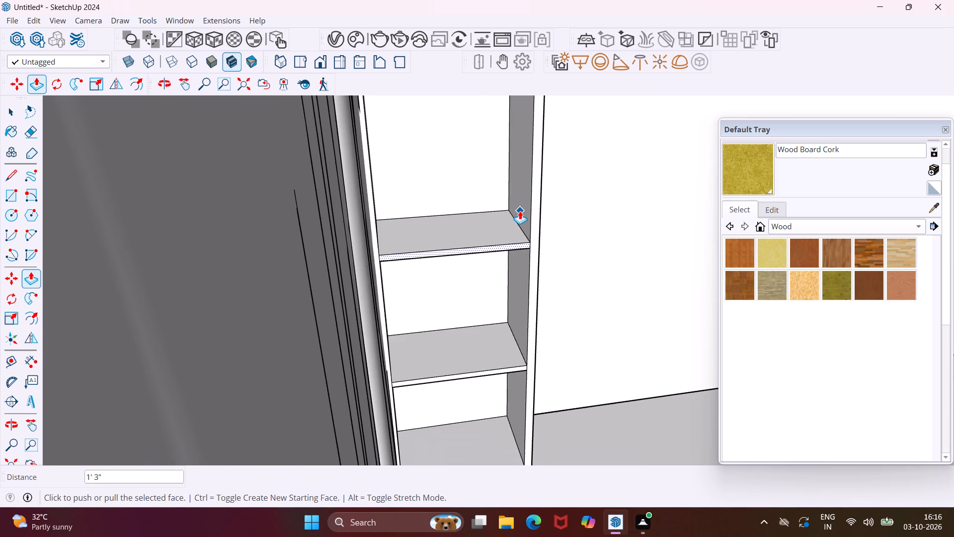
pyautogui.scroll(-5, 520, 211)
pyautogui.moveTo(542, 211); pyautogui.dragTo(423, 275, button='middle')
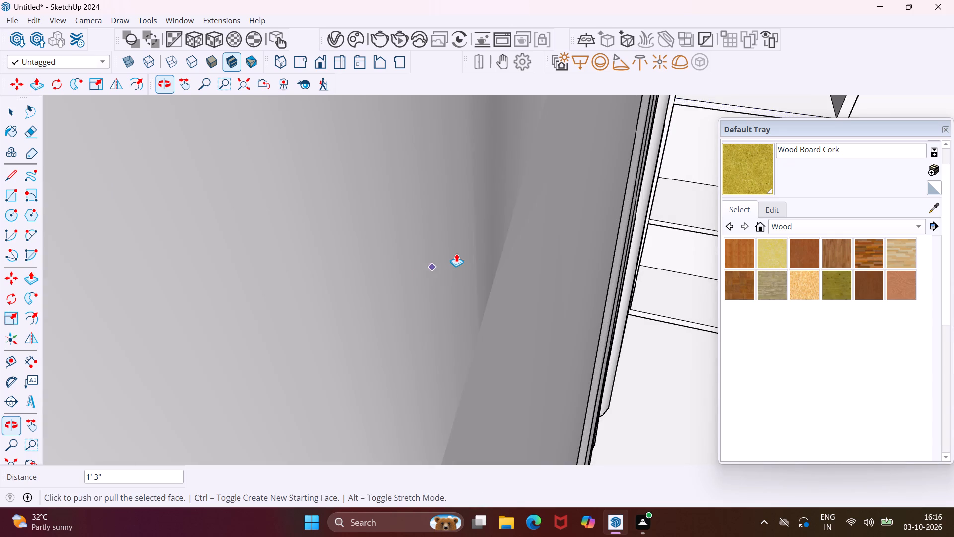
pyautogui.scroll(-12, 457, 252)
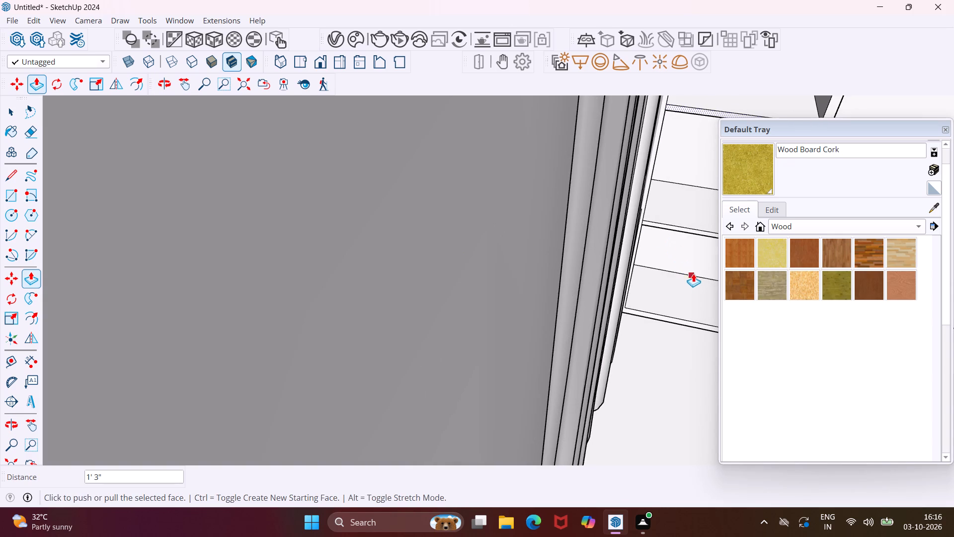
pyautogui.press('Escape')
pyautogui.press('space')
# Pull the third shelf strip from the bottom out 1' 3" to the cabinet's front edge.
pyautogui.scroll(-15, 604, 246)
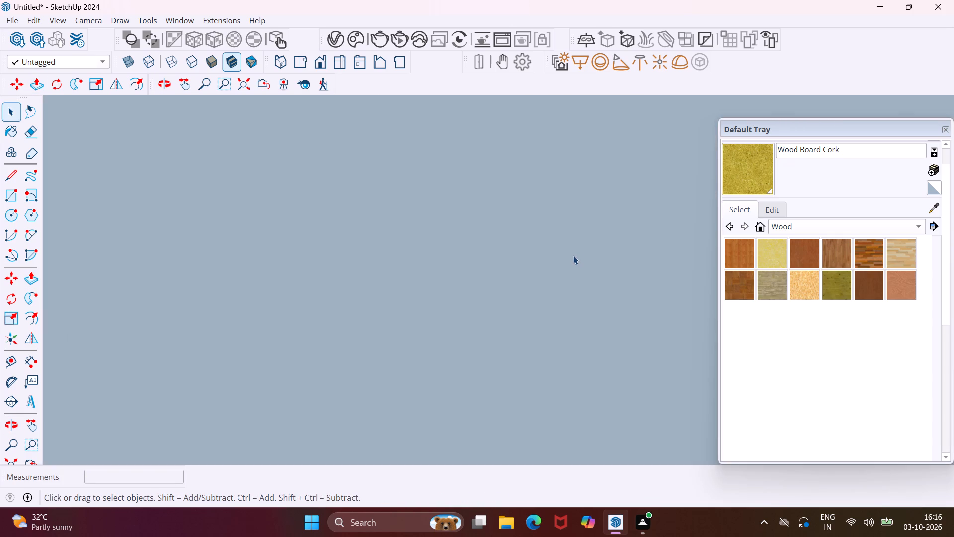
pyautogui.scroll(-20, 573, 256)
pyautogui.scroll(-20, 573, 256)
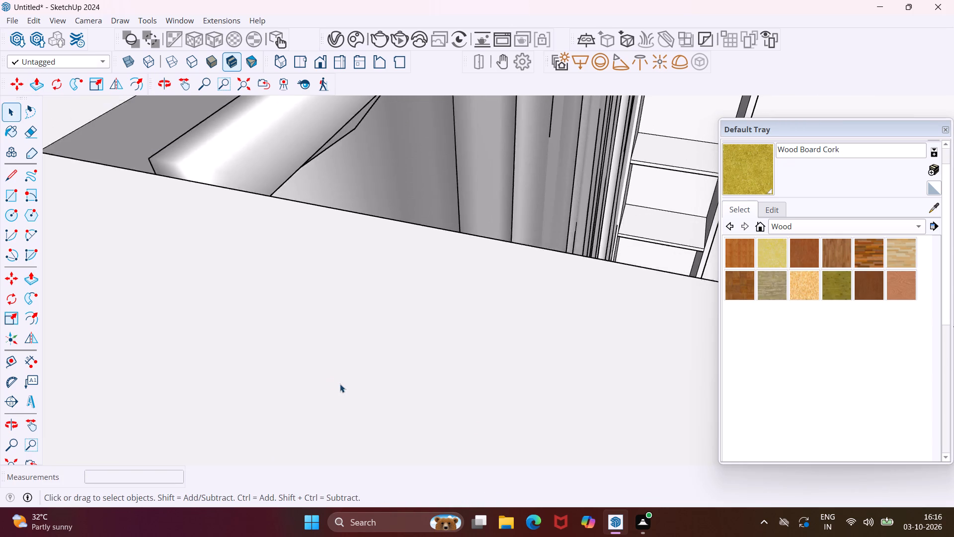
pyautogui.scroll(-16, 340, 384)
pyautogui.scroll(-6, 334, 387)
pyautogui.scroll(-6, 528, 259)
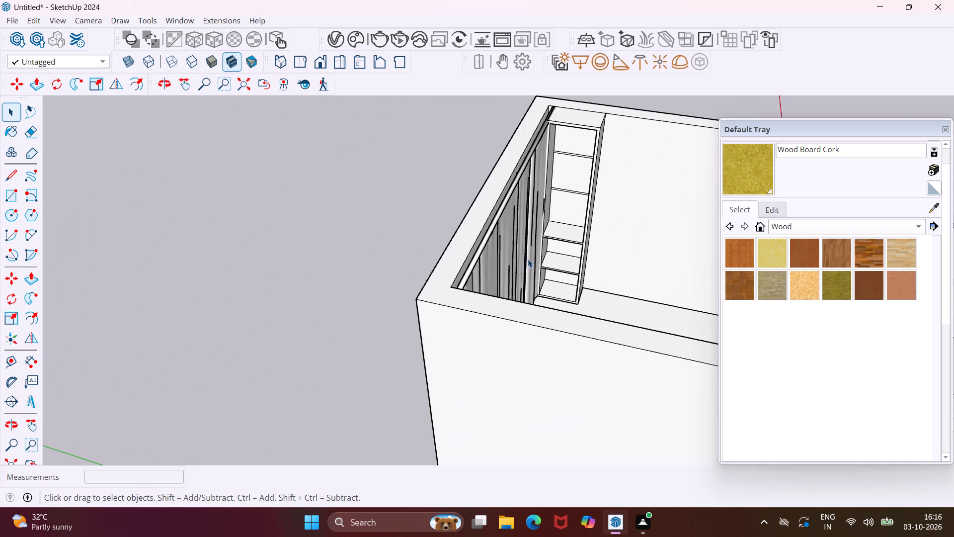
pyautogui.moveTo(568, 202); pyautogui.dragTo(573, 179, button='middle')
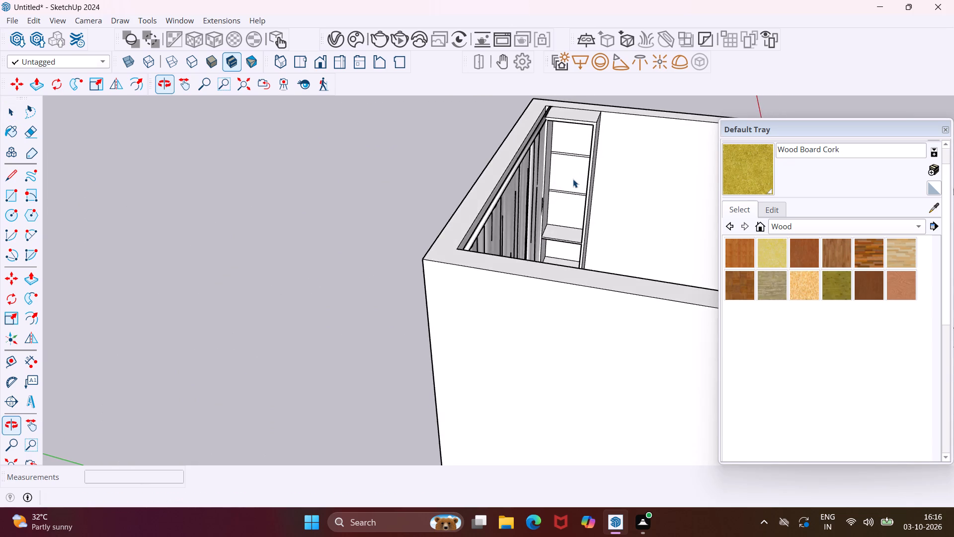
pyautogui.scroll(13, 573, 179)
pyautogui.scroll(6, 604, 240)
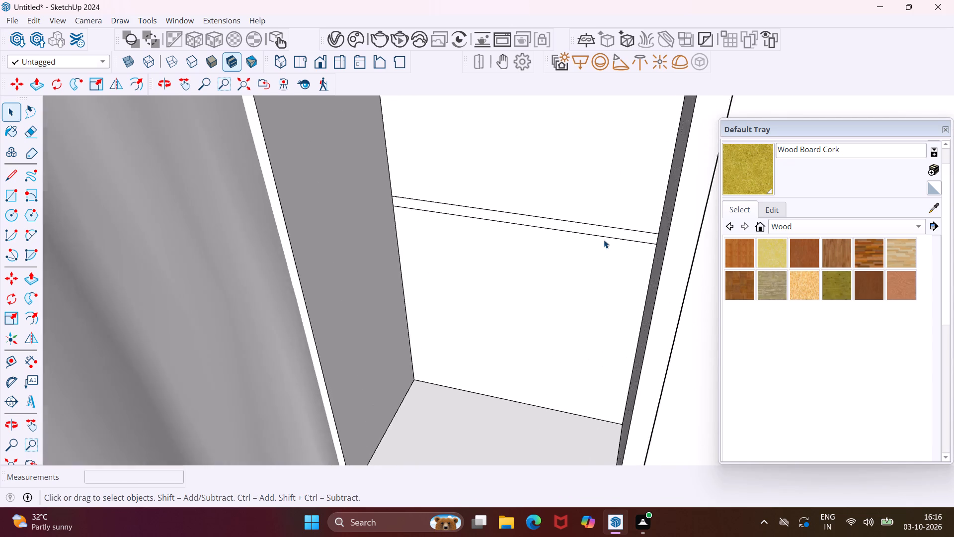
pyautogui.scroll(2, 604, 240)
pyautogui.moveTo(604, 240); pyautogui.dragTo(620, 211, button='middle')
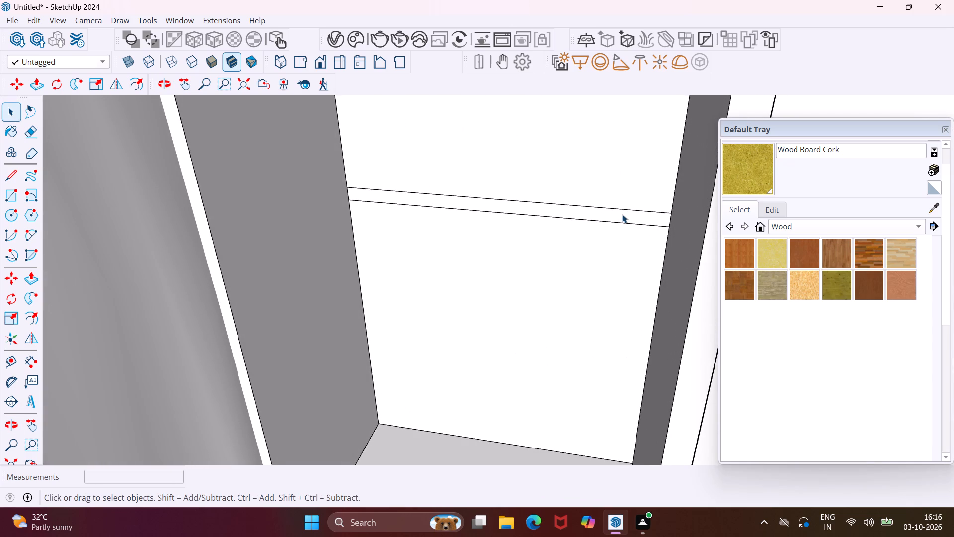
pyautogui.click(623, 215)
pyautogui.press('p')
pyautogui.click(623, 215)
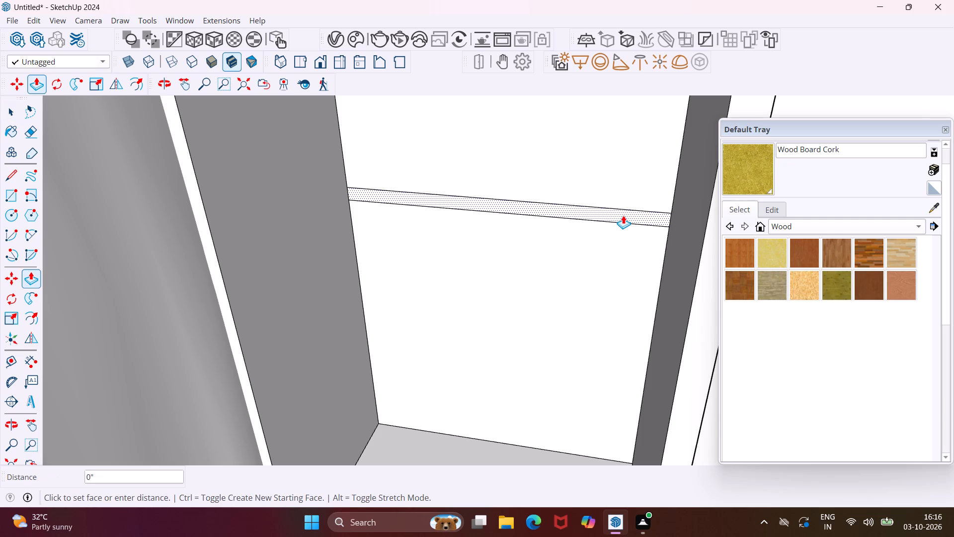
pyautogui.click(699, 278)
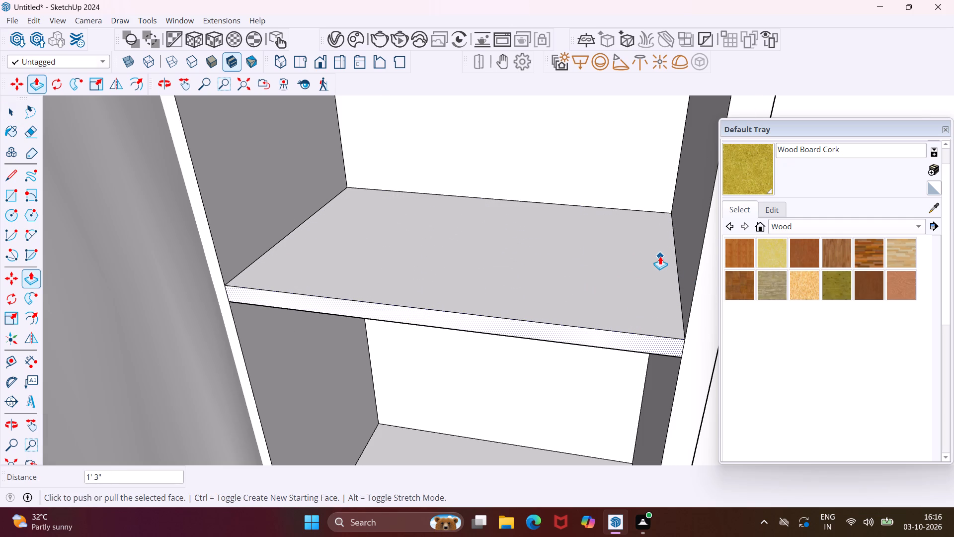
pyautogui.scroll(-5, 660, 256)
pyautogui.scroll(-5, 637, 216)
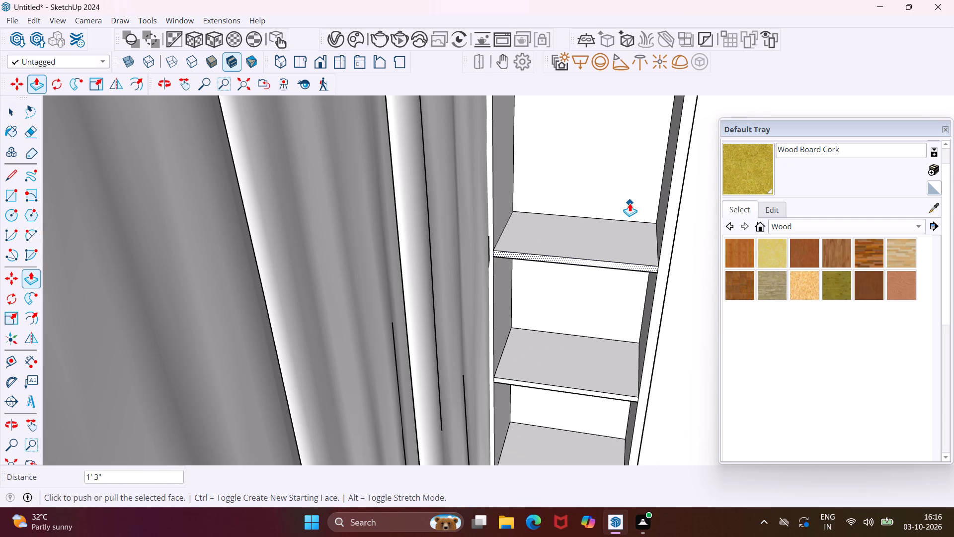
pyautogui.press('Escape')
pyautogui.press('space')
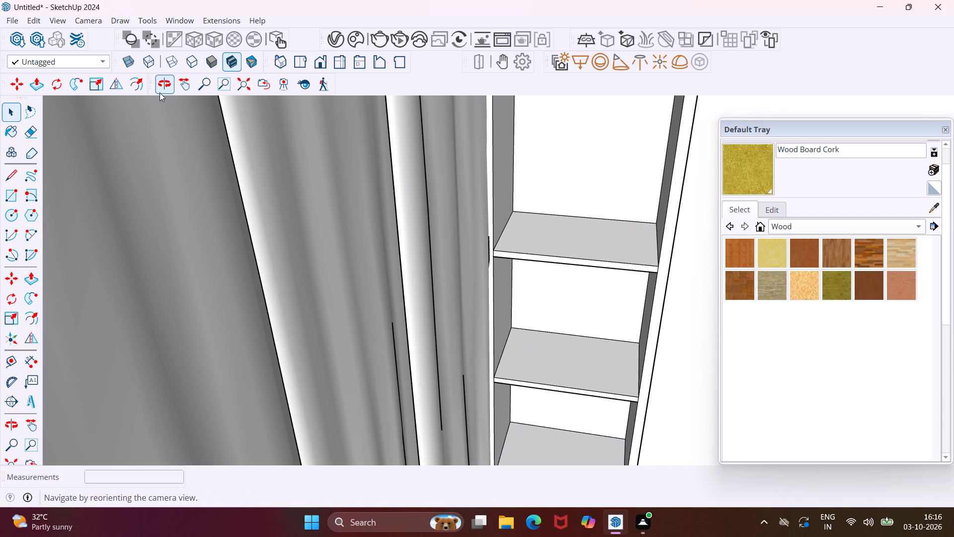
# Pull the topmost shelf strip on the cabinet's back face out to the cabinet's front edge.
pyautogui.click(178, 87)
pyautogui.moveTo(556, 172); pyautogui.dragTo(483, 276)
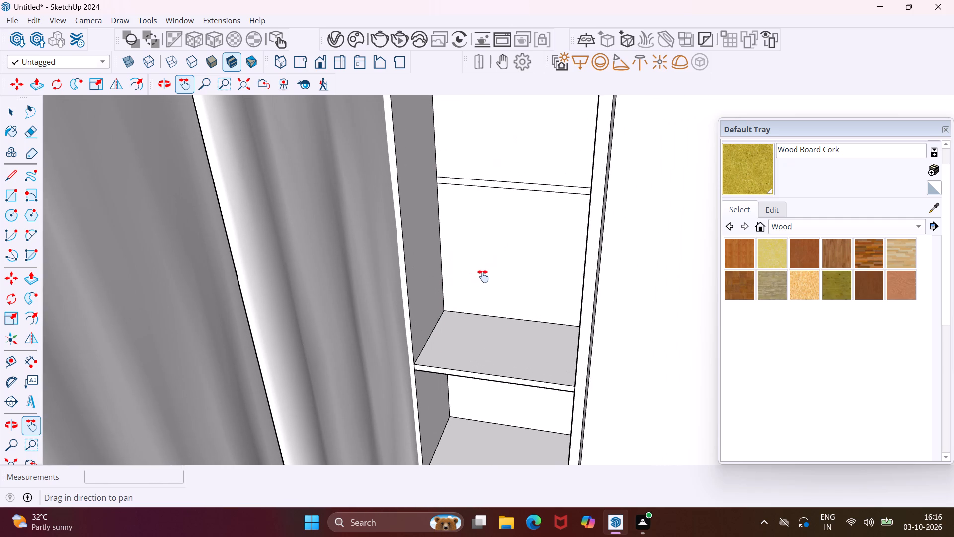
pyautogui.press('Escape')
pyautogui.press('space')
pyautogui.scroll(3, 526, 186)
pyautogui.click(526, 185)
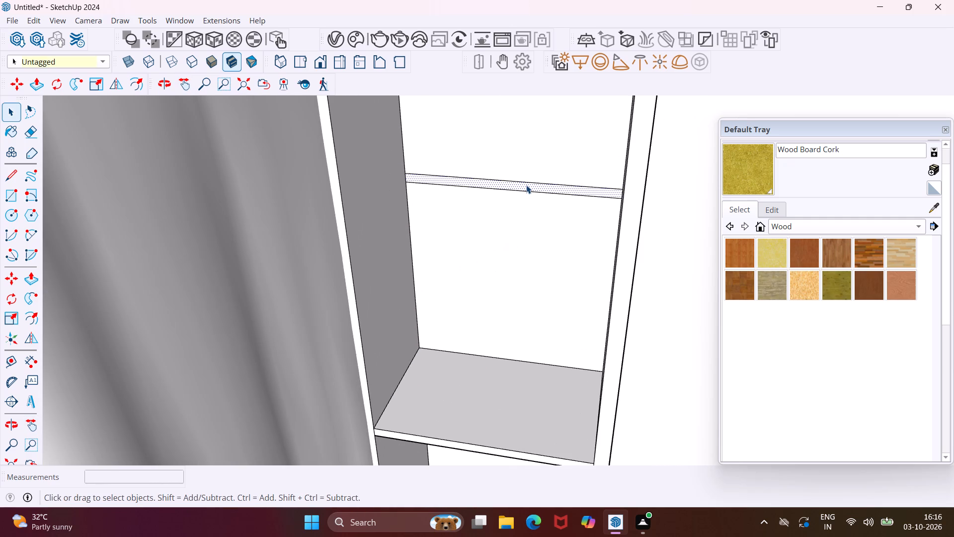
pyautogui.press('p')
pyautogui.click(526, 185)
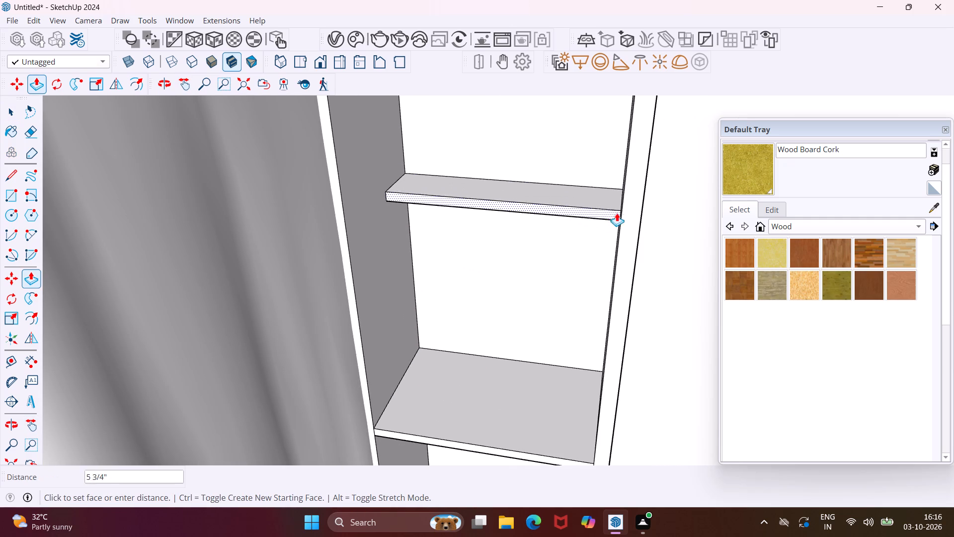
pyautogui.click(629, 217)
pyautogui.press('Escape')
pyautogui.press('space')
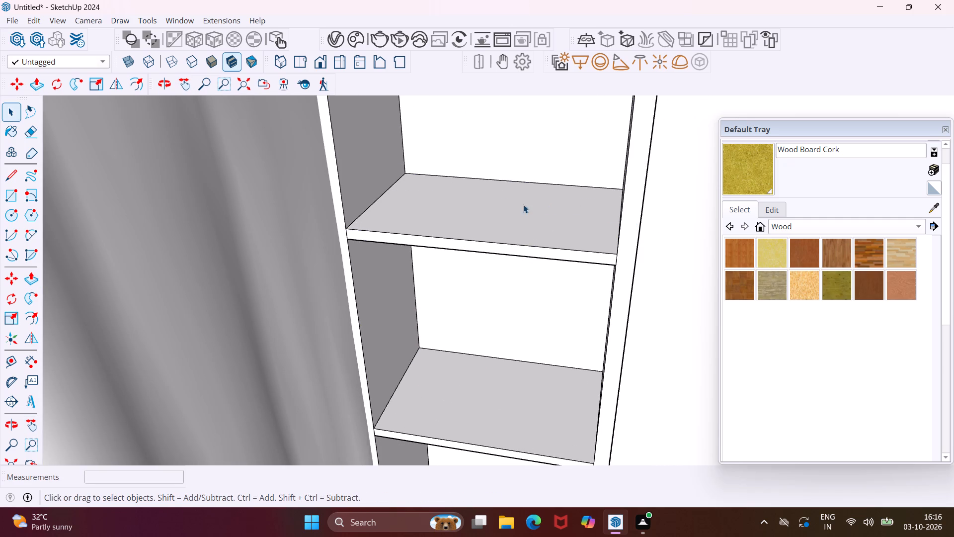
# Copy the rear edge of the cabinet top's underside 1" towards the front to outline a thin strip.
pyautogui.moveTo(445, 210); pyautogui.dragTo(487, 196, button='middle')
pyautogui.scroll(-4, 485, 194)
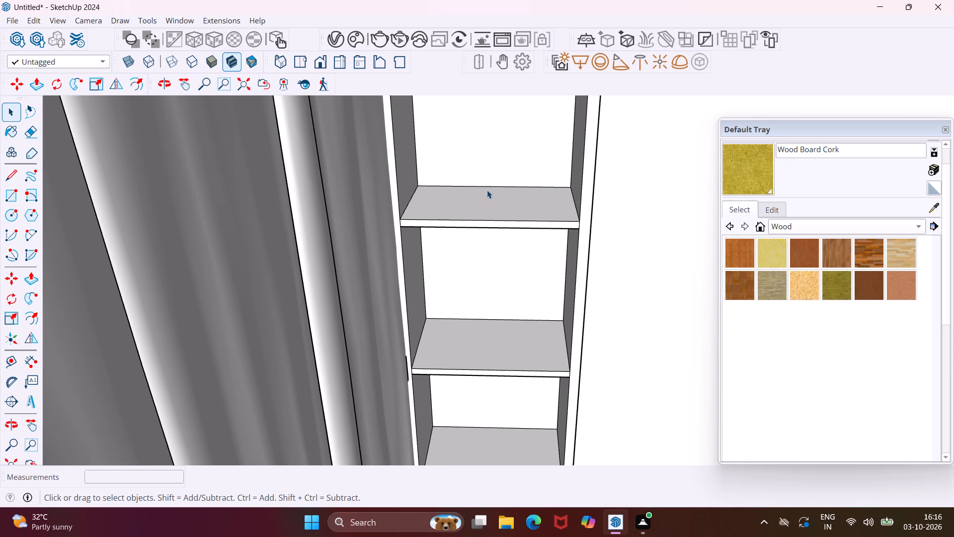
pyautogui.click(185, 86)
pyautogui.moveTo(512, 159); pyautogui.dragTo(484, 231)
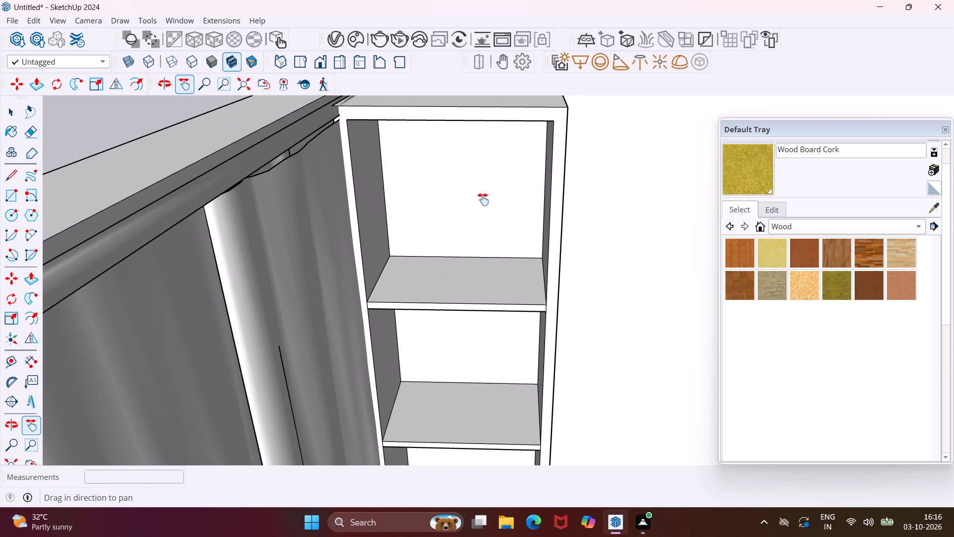
pyautogui.moveTo(483, 197); pyautogui.dragTo(494, 143, button='middle')
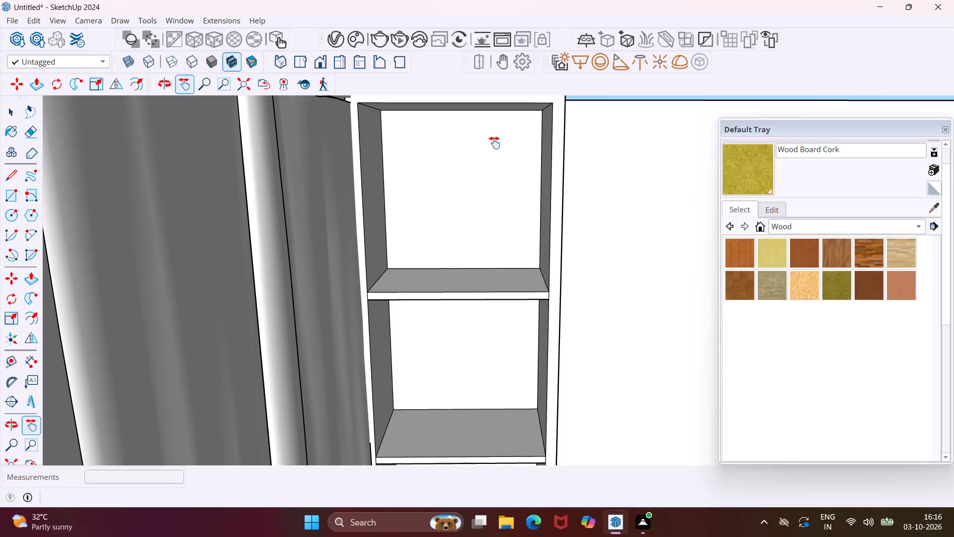
pyautogui.scroll(4, 488, 129)
pyautogui.press('Escape')
pyautogui.press('space')
pyautogui.scroll(1, 507, 102)
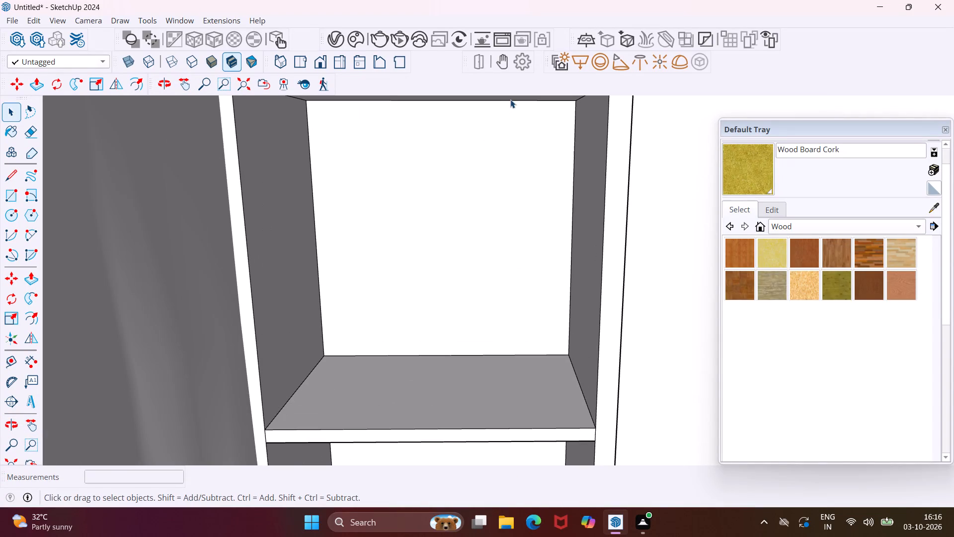
pyautogui.click(524, 102)
pyautogui.scroll(4, 524, 102)
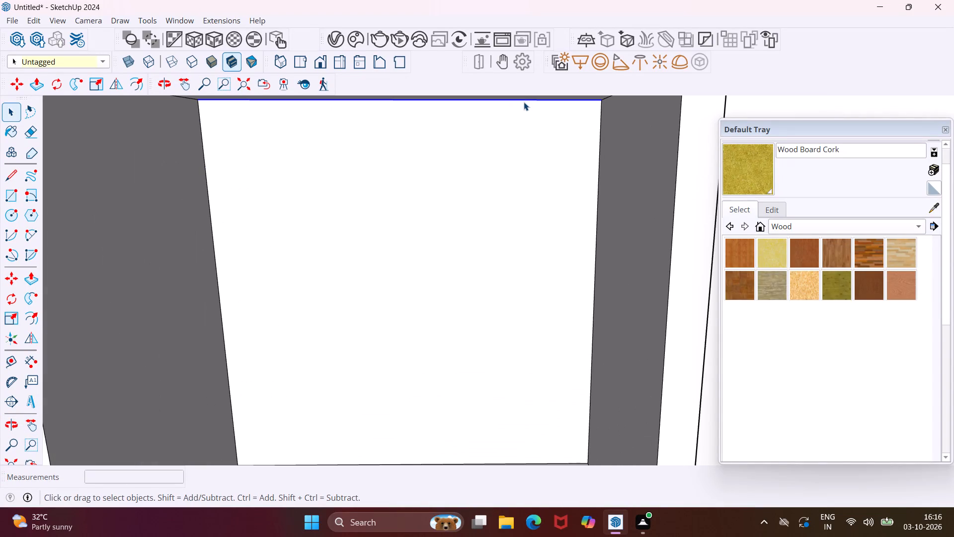
pyautogui.press('m')
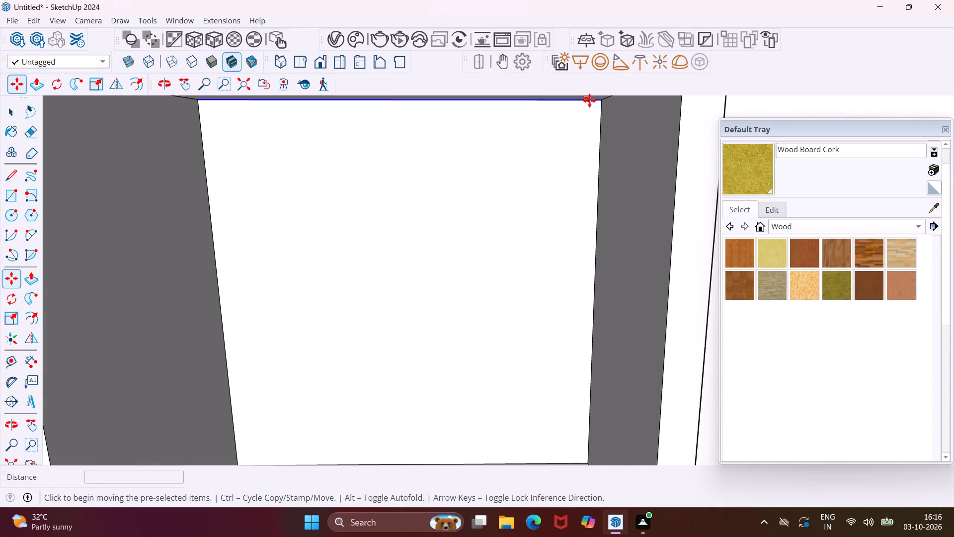
pyautogui.click(600, 101)
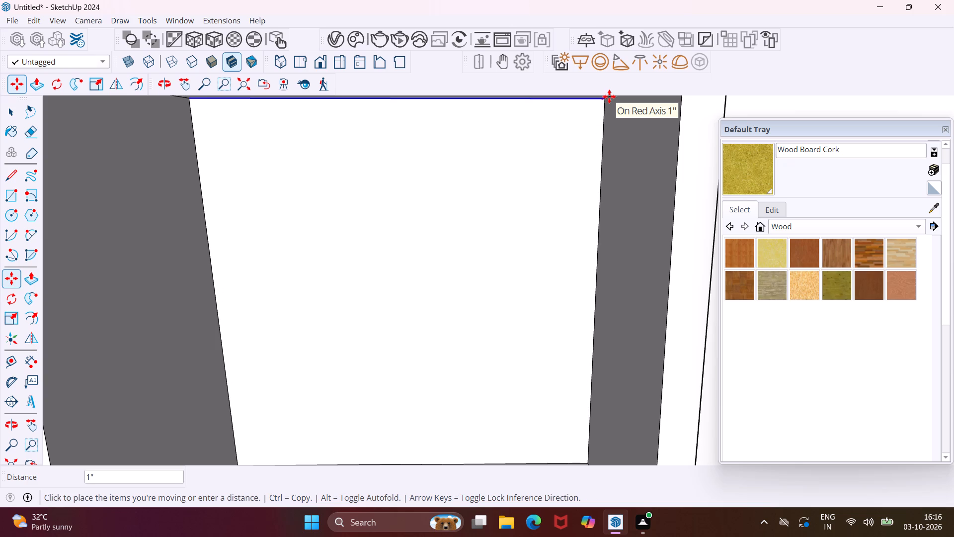
pyautogui.moveTo(612, 95); pyautogui.dragTo(612, 94, button='middle')
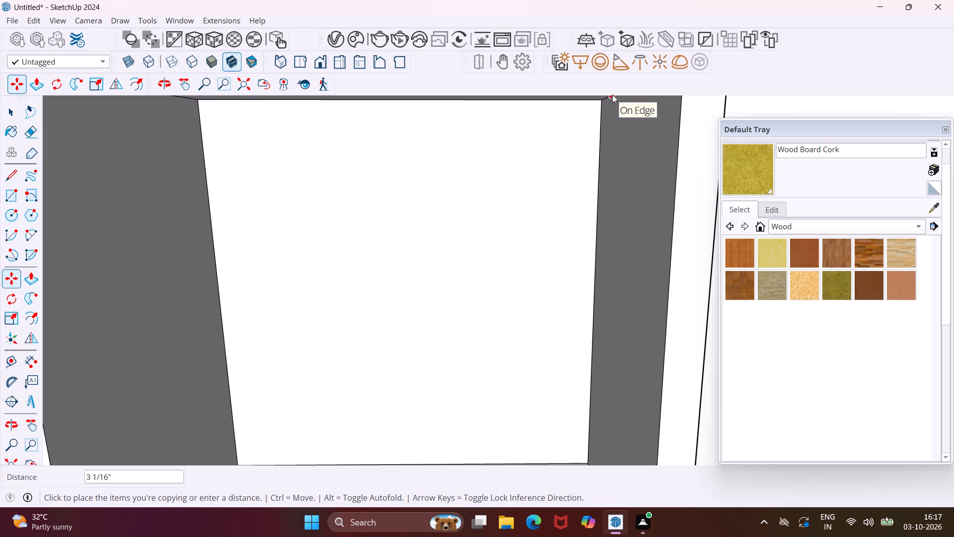
pyautogui.moveTo(612, 94); pyautogui.dragTo(617, 73, button='middle')
pyautogui.scroll(2, 611, 99)
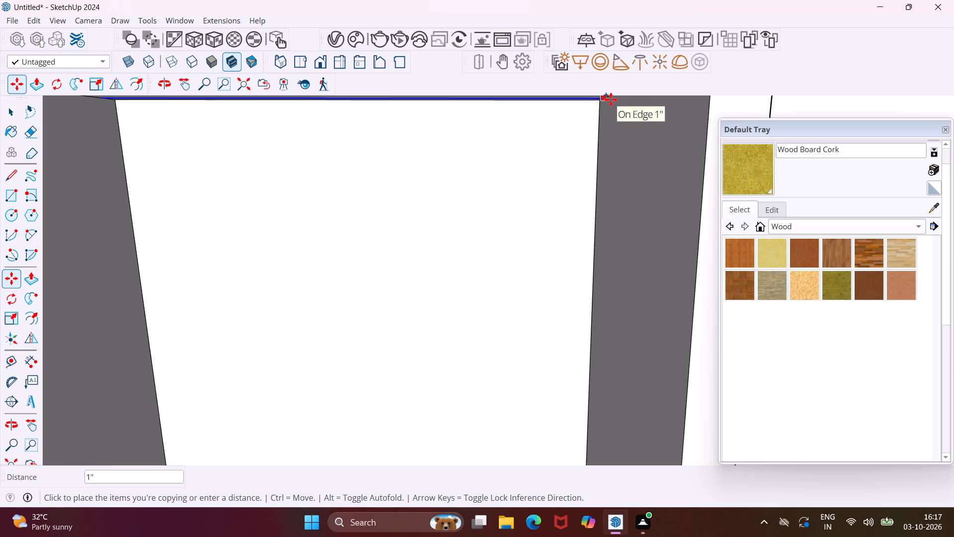
pyautogui.scroll(6, 611, 99)
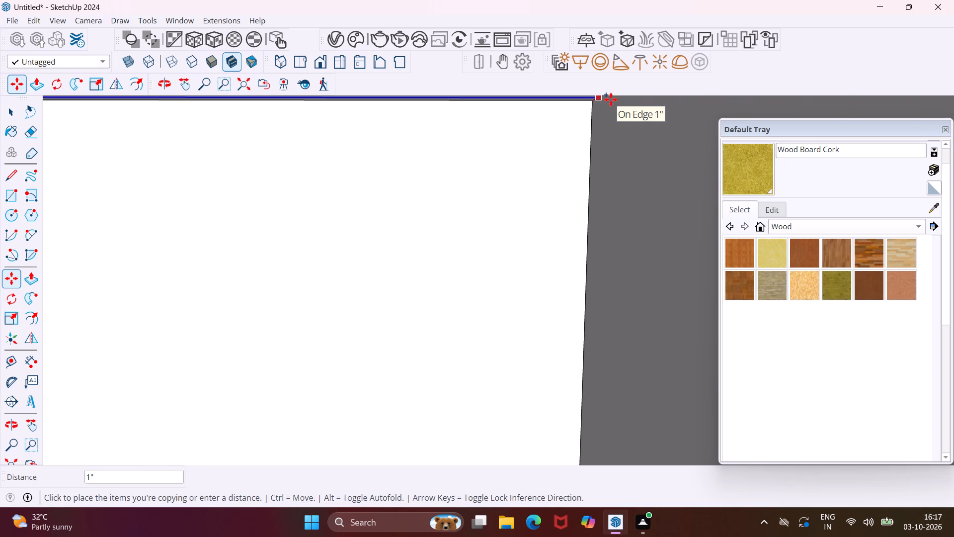
pyautogui.write('1"')
pyautogui.press('Return')
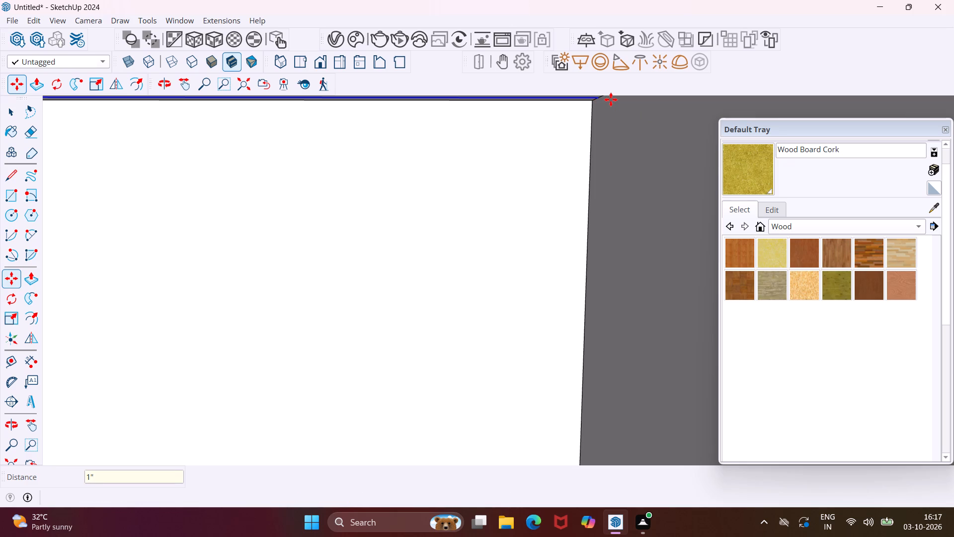
pyautogui.scroll(-5, 524, 201)
pyautogui.moveTo(524, 201); pyautogui.dragTo(542, 196, button='middle')
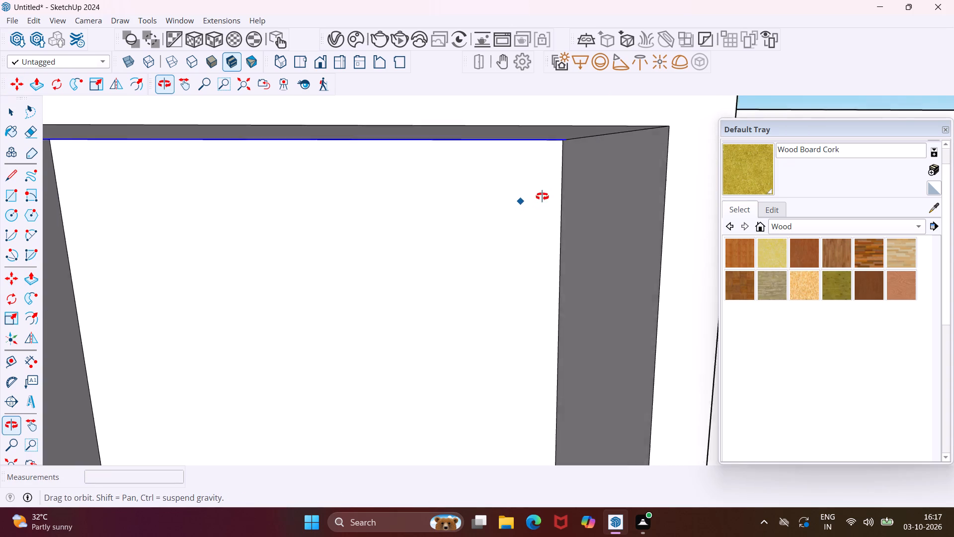
pyautogui.moveTo(542, 196); pyautogui.dragTo(629, 152, button='middle')
pyautogui.press('Escape')
pyautogui.press('space')
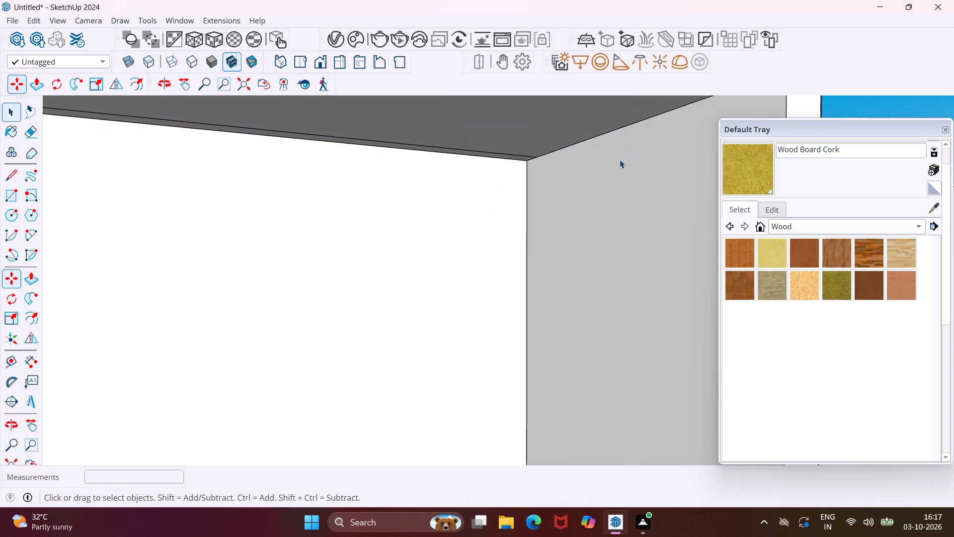
# Group the thin strip face under the cabinet top and convert it to a V-Ray mesh light.
pyautogui.scroll(4, 510, 167)
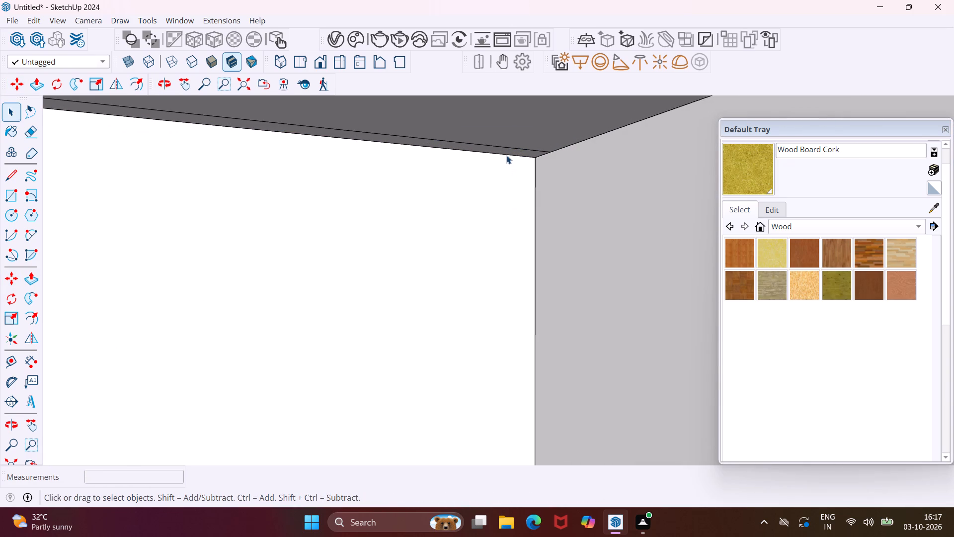
pyautogui.click(504, 152)
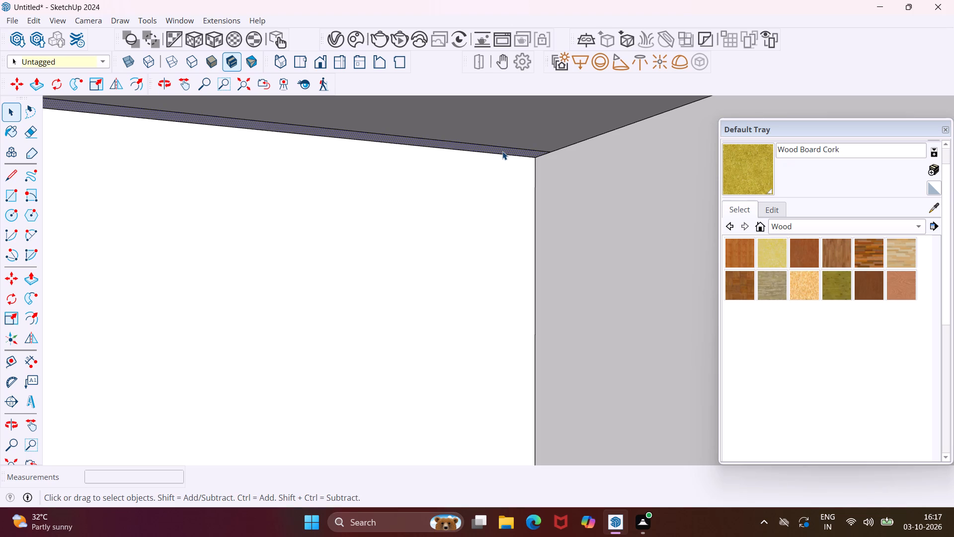
pyautogui.rightClick(502, 151)
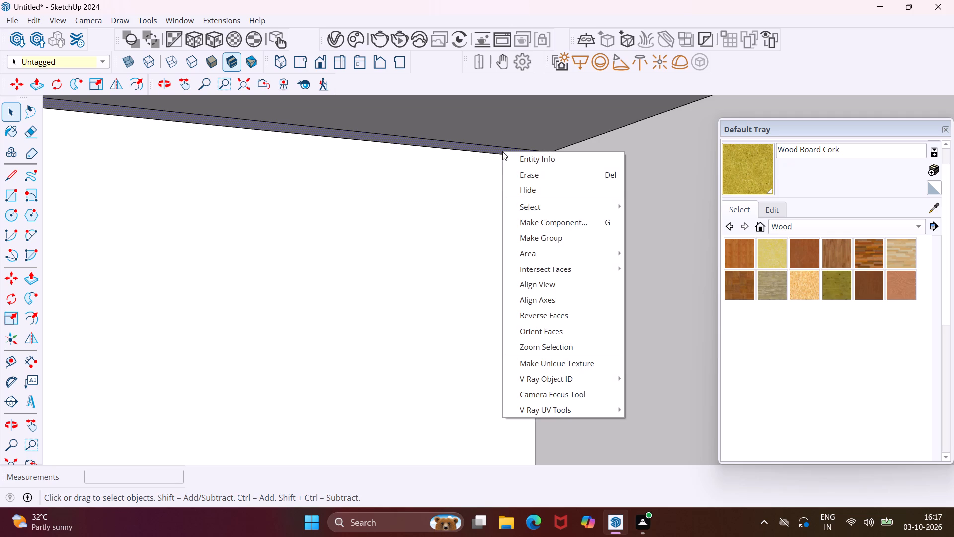
pyautogui.click(540, 232)
pyautogui.click(702, 64)
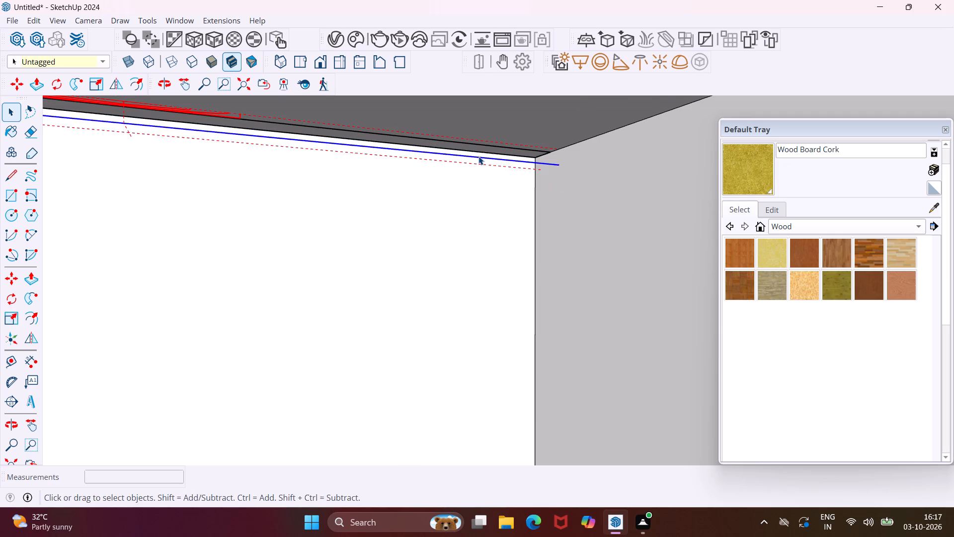
# Copy the rear edge of the topmost shelf's underside 1" towards the cabinet's front to outline a light strip.
pyautogui.scroll(-5, 477, 157)
pyautogui.moveTo(477, 157); pyautogui.dragTo(452, 200, button='middle')
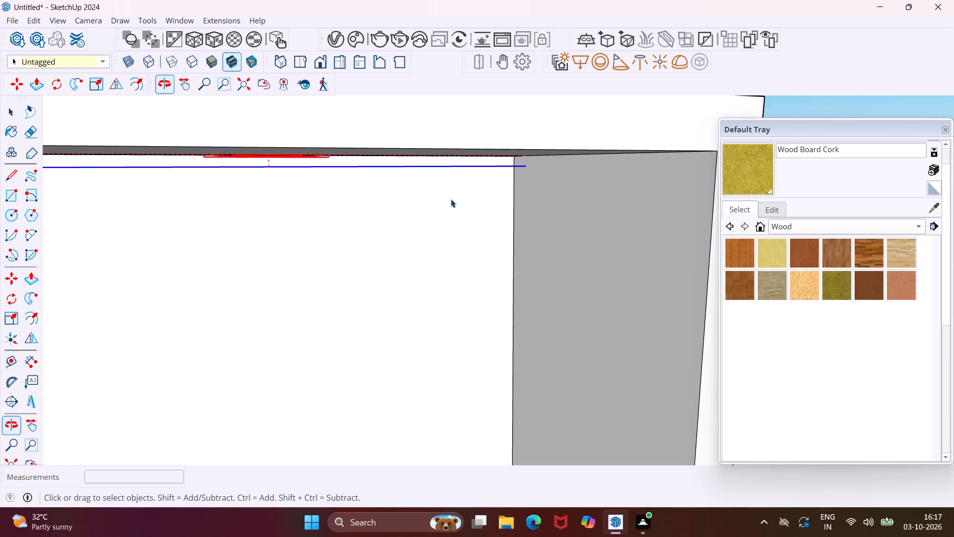
pyautogui.scroll(-8, 451, 199)
pyautogui.scroll(-4, 459, 343)
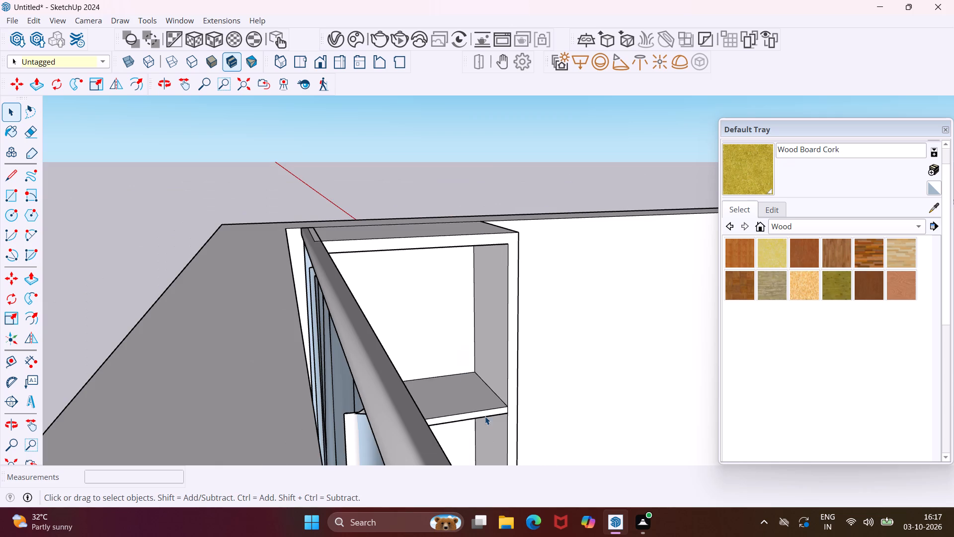
pyautogui.moveTo(486, 419); pyautogui.dragTo(405, 393, button='middle')
pyautogui.scroll(4, 402, 432)
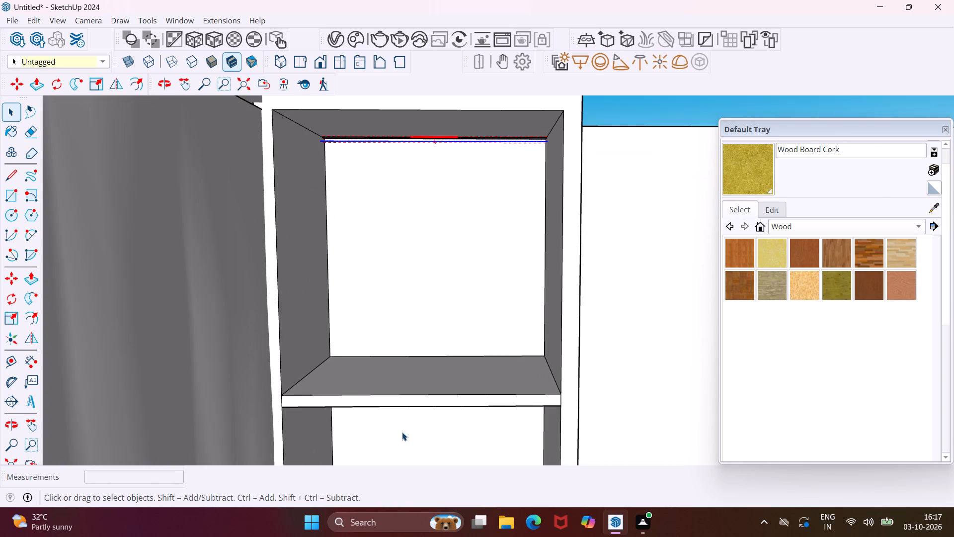
pyautogui.moveTo(402, 432); pyautogui.dragTo(438, 315, button='middle')
pyautogui.scroll(6, 356, 414)
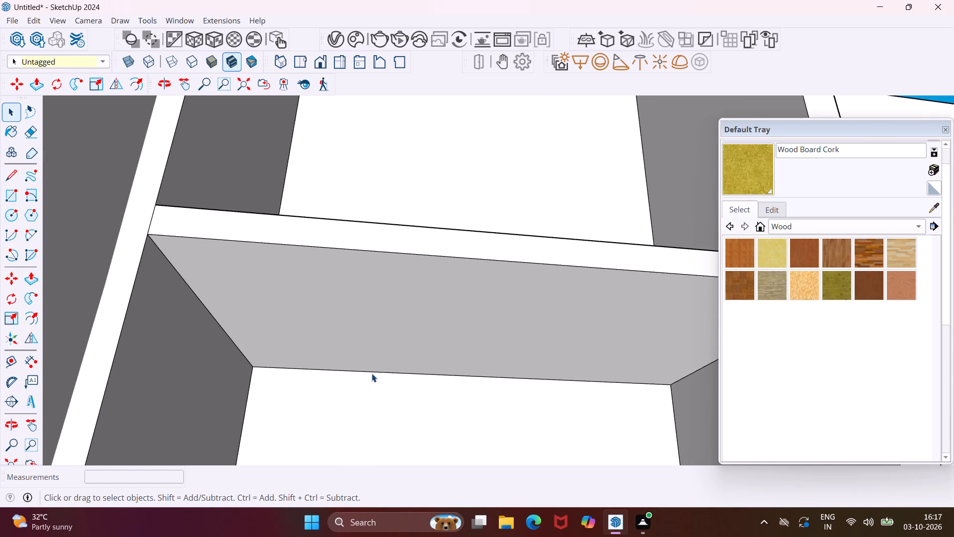
pyautogui.click(372, 372)
pyautogui.press('m')
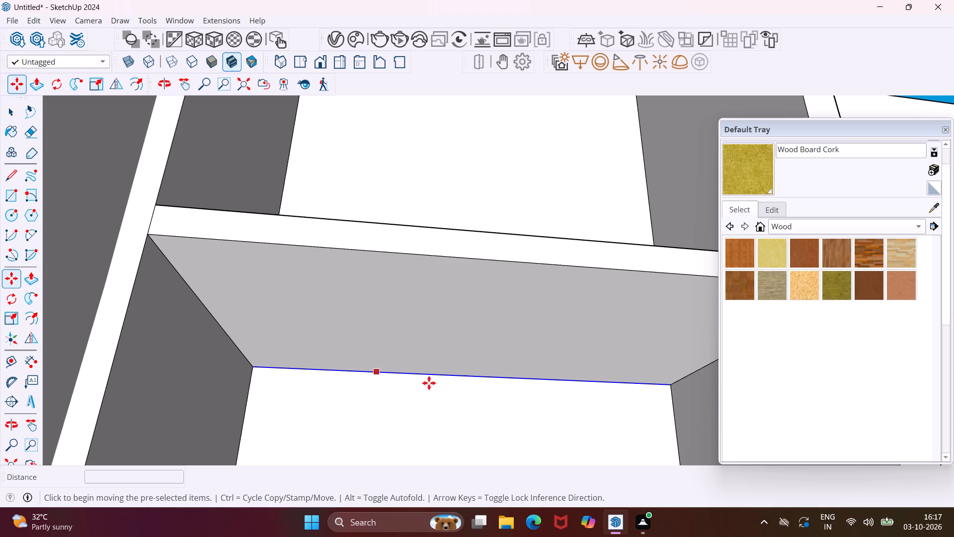
pyautogui.click(256, 367)
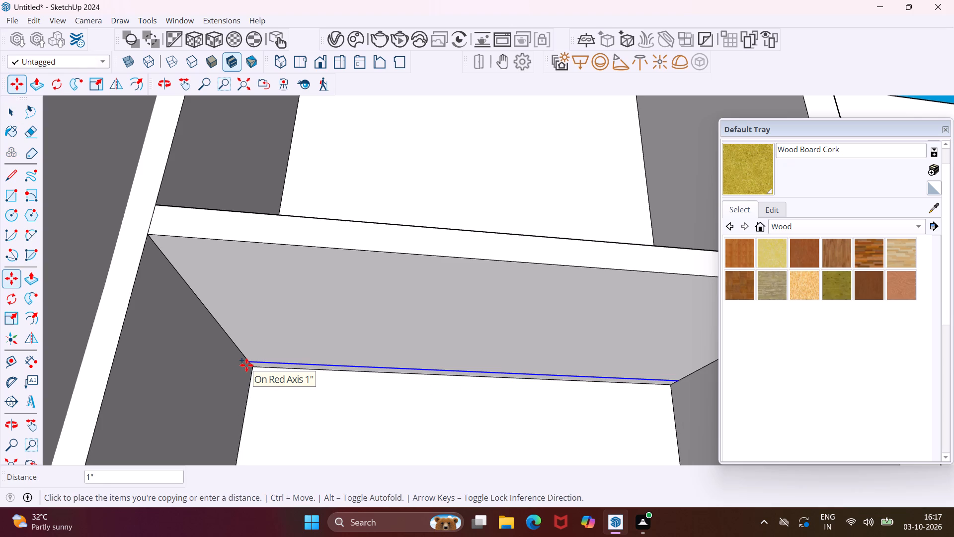
pyautogui.write('1"')
pyautogui.press('Return')
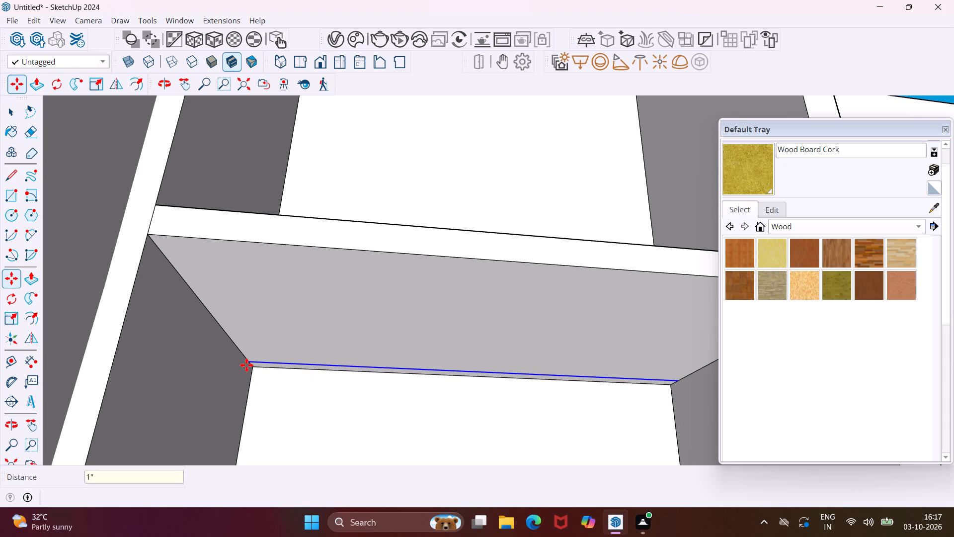
pyautogui.press('Escape')
pyautogui.press('space')
# Group the thin strip face under the topmost shelf and convert it to a V-Ray mesh light.
pyautogui.scroll(4, 265, 365)
pyautogui.click(265, 364)
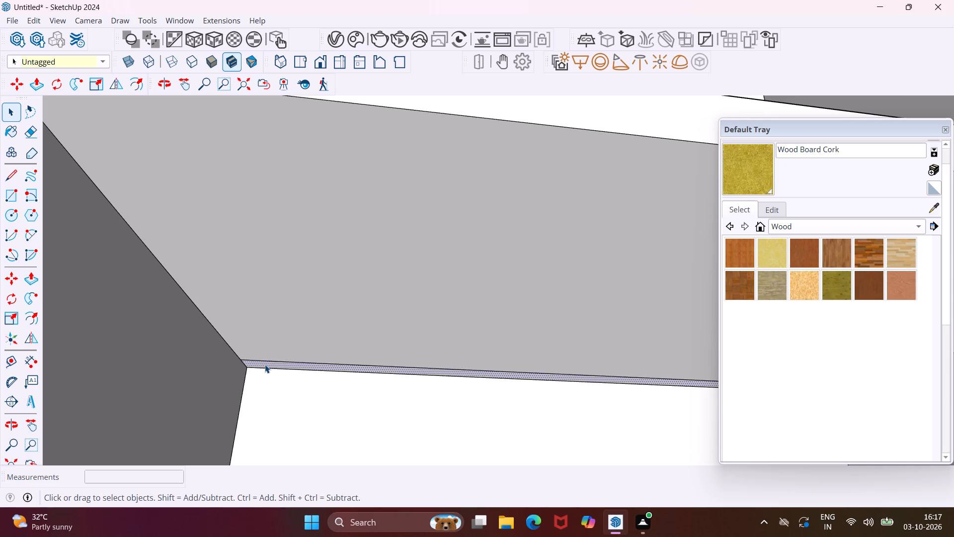
pyautogui.rightClick(265, 364)
pyautogui.click(332, 189)
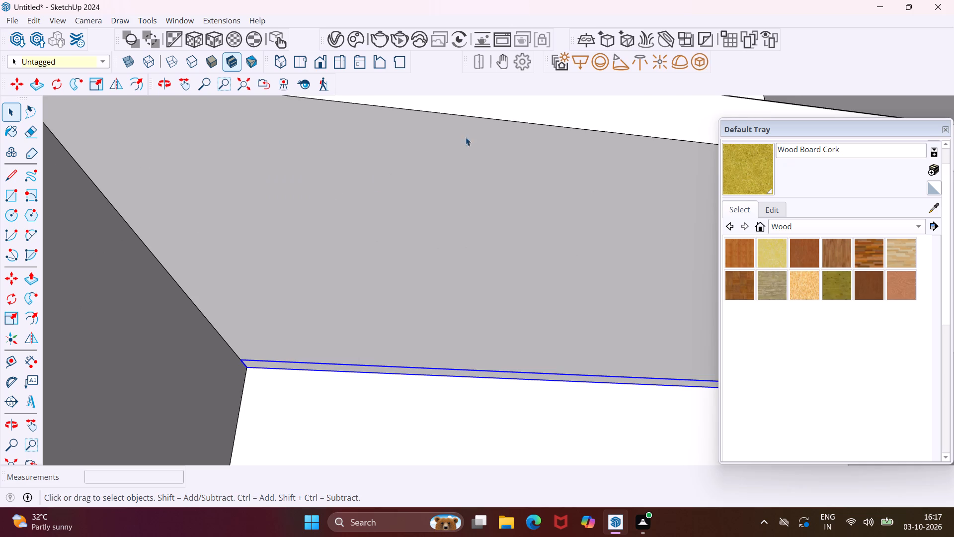
pyautogui.click(702, 65)
# Copy the rear edge of the second shelf's underside, counting from the top, 1" towards the cabinet's front to outline a light strip.
pyautogui.moveTo(464, 277); pyautogui.dragTo(464, 340, button='middle')
pyautogui.scroll(-20, 464, 340)
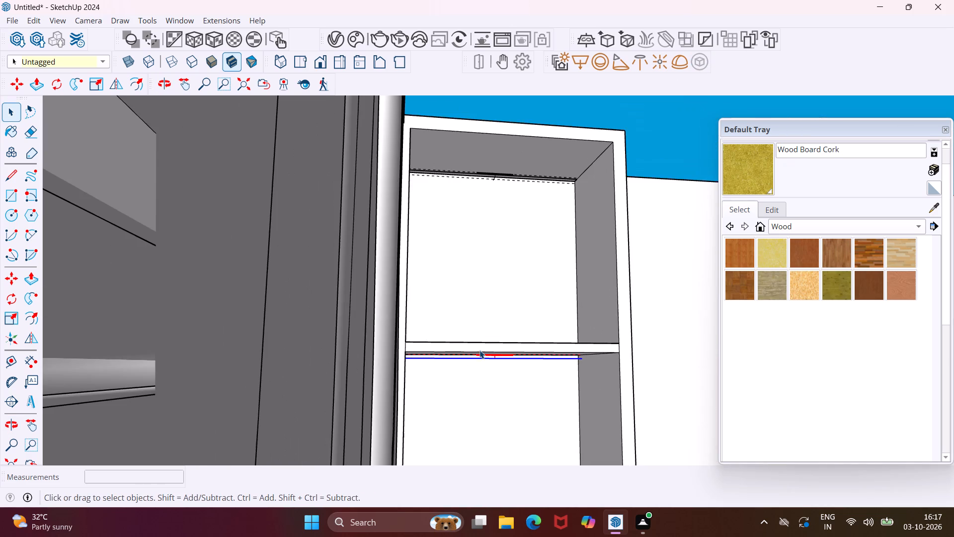
pyautogui.moveTo(486, 347); pyautogui.dragTo(436, 369, button='middle')
pyautogui.scroll(-1, 486, 347)
pyautogui.scroll(1, 436, 369)
pyautogui.scroll(-8, 437, 368)
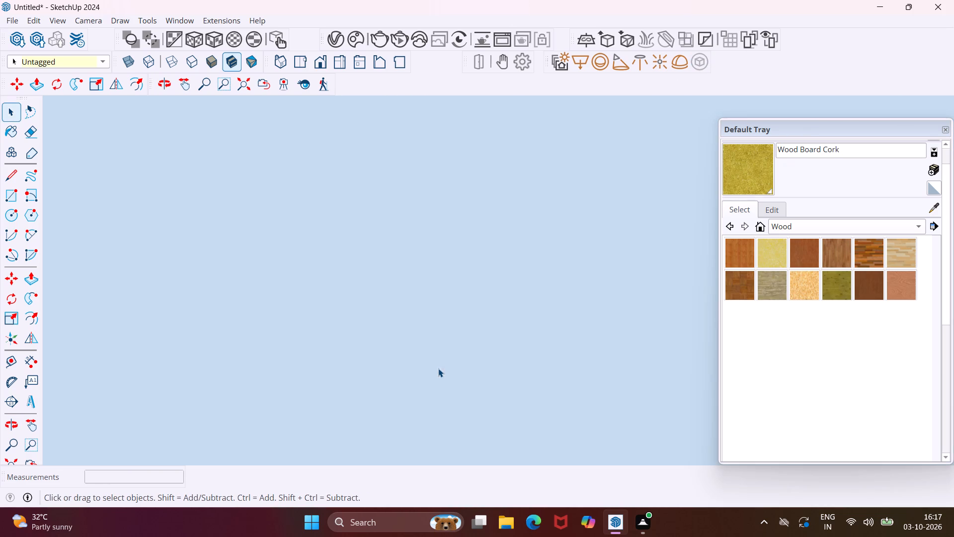
pyautogui.scroll(-20, 475, 358)
pyautogui.scroll(-9, 475, 358)
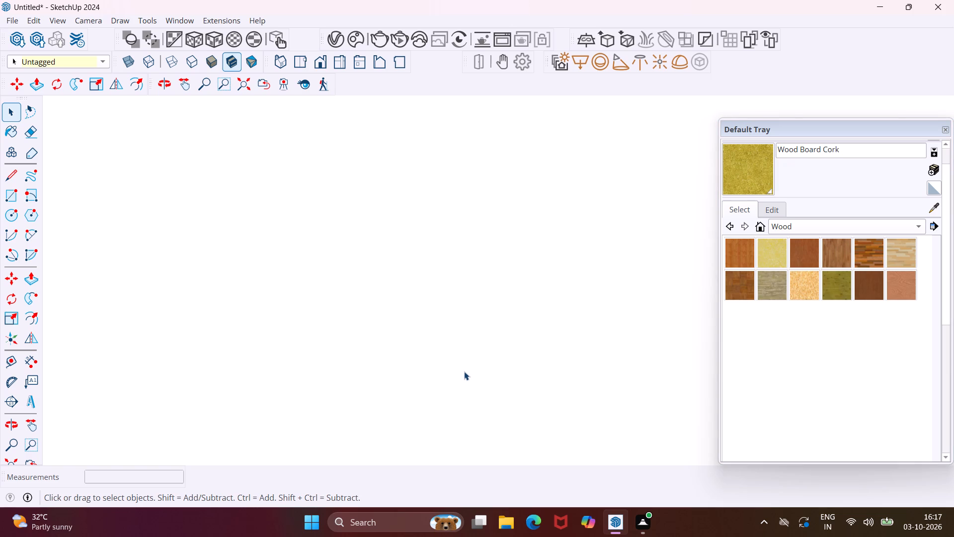
pyautogui.scroll(-20, 464, 371)
pyautogui.scroll(-17, 464, 371)
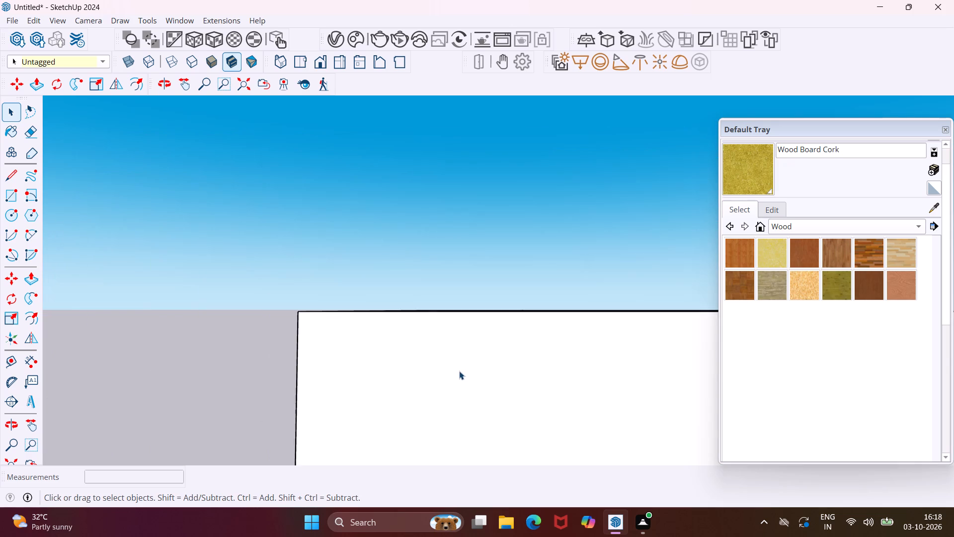
pyautogui.scroll(-5, 457, 373)
pyautogui.moveTo(482, 303); pyautogui.dragTo(429, 385, button='middle')
pyautogui.scroll(4, 468, 383)
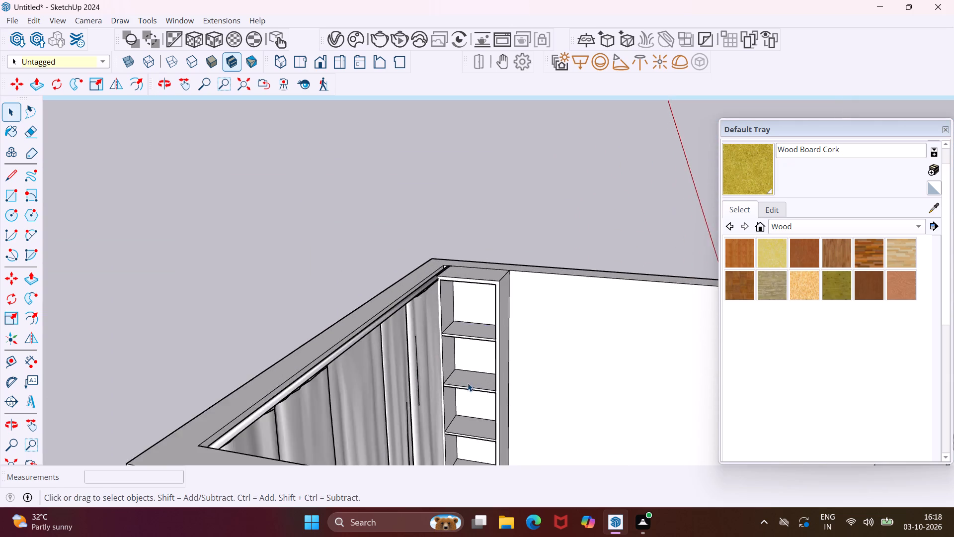
pyautogui.scroll(15, 468, 383)
pyautogui.moveTo(465, 405); pyautogui.dragTo(490, 364, button='middle')
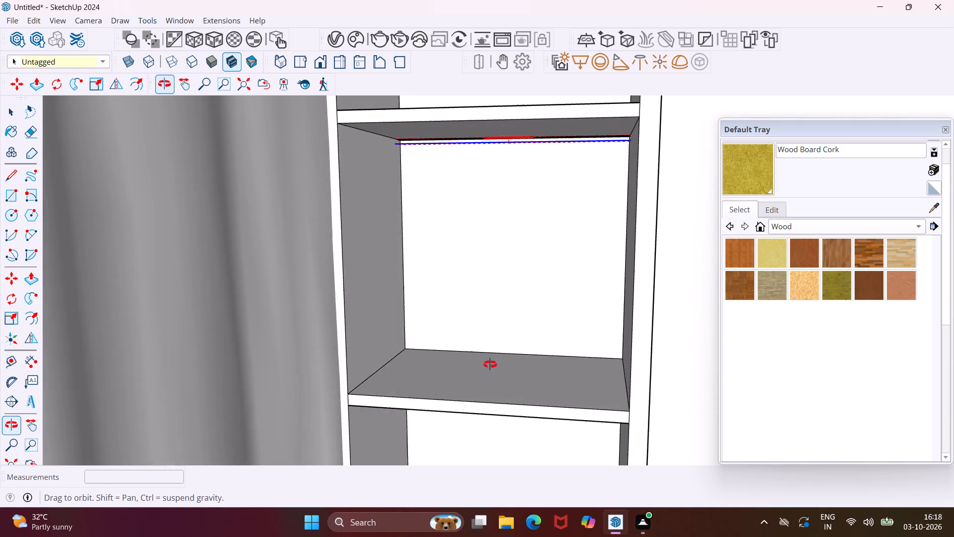
pyautogui.moveTo(490, 364); pyautogui.dragTo(516, 256, button='middle')
pyautogui.scroll(5, 526, 406)
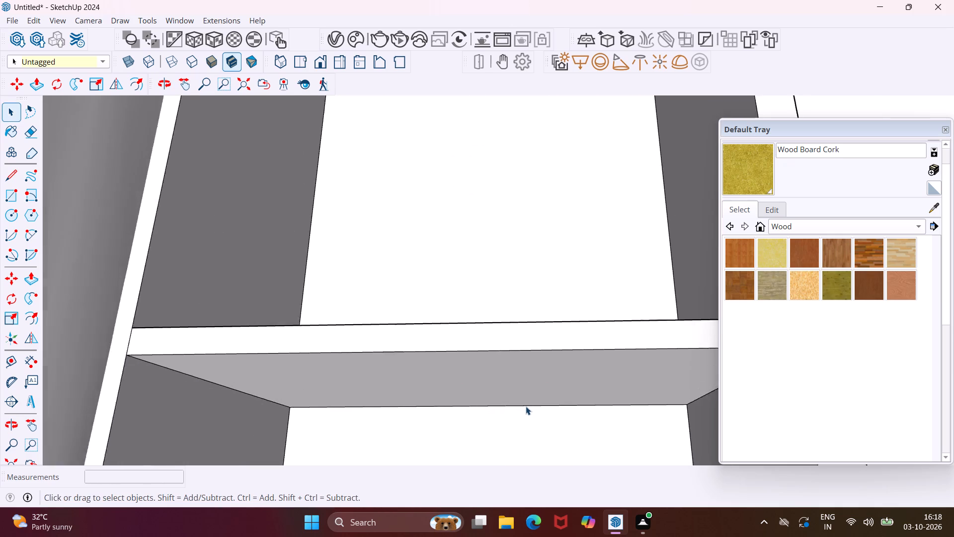
pyautogui.scroll(2, 526, 406)
pyautogui.click(526, 406)
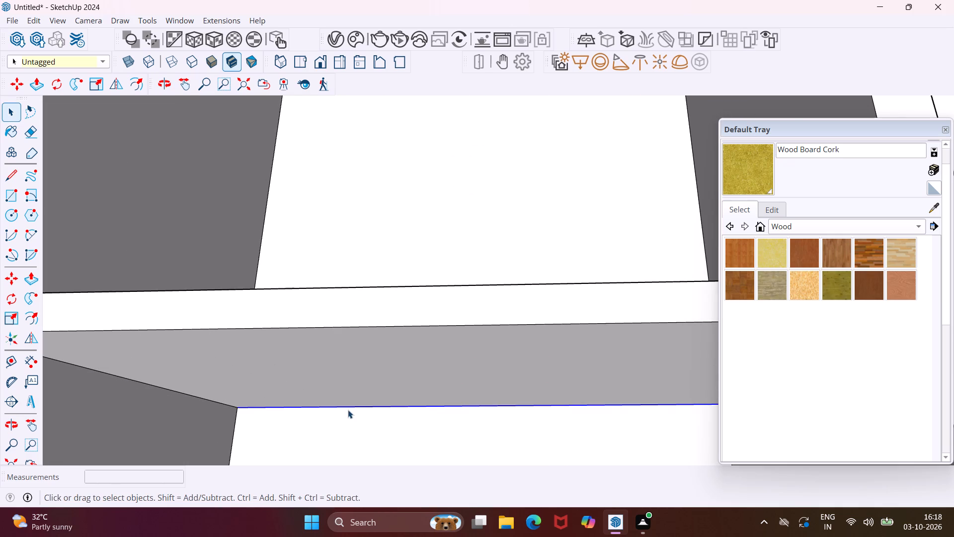
pyautogui.press('m')
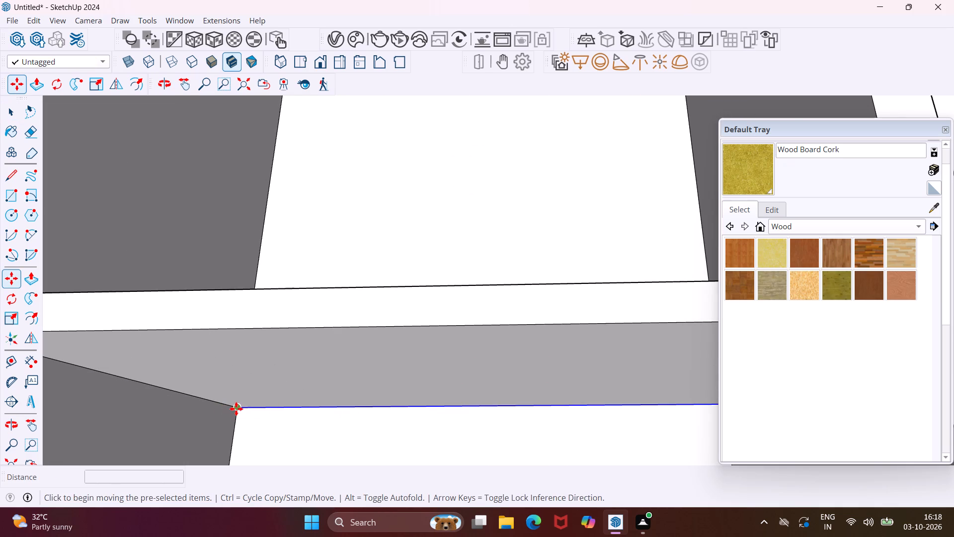
pyautogui.click(237, 407)
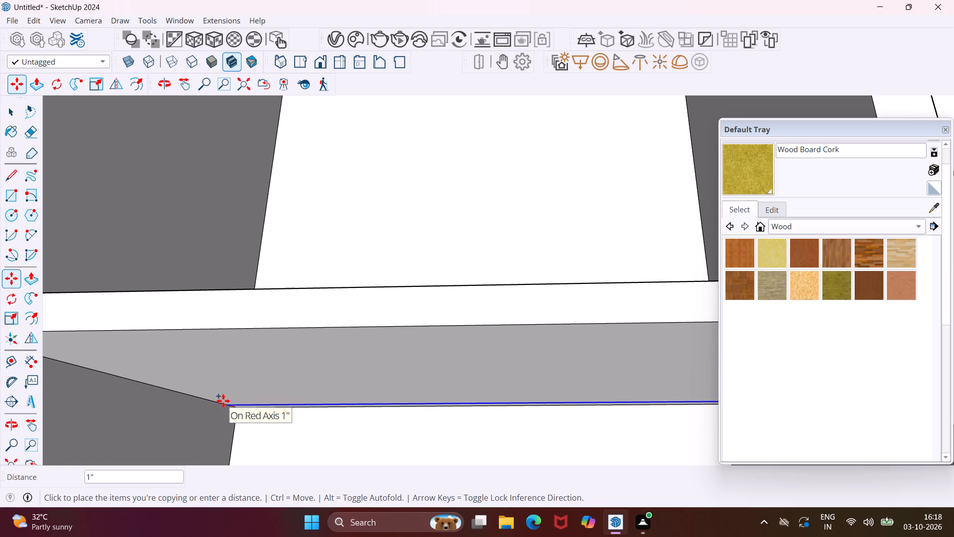
pyautogui.write('1"')
pyautogui.press('Return')
pyautogui.press('Escape')
pyautogui.press('space')
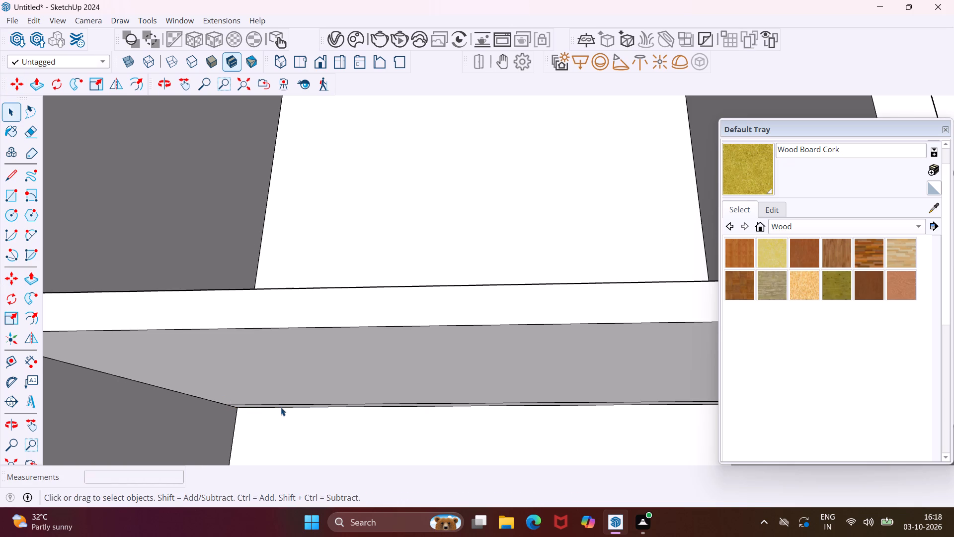
# Group the thin strip face under the second shelf and convert it to a V-Ray mesh light.
pyautogui.scroll(5, 282, 407)
pyautogui.click(282, 407)
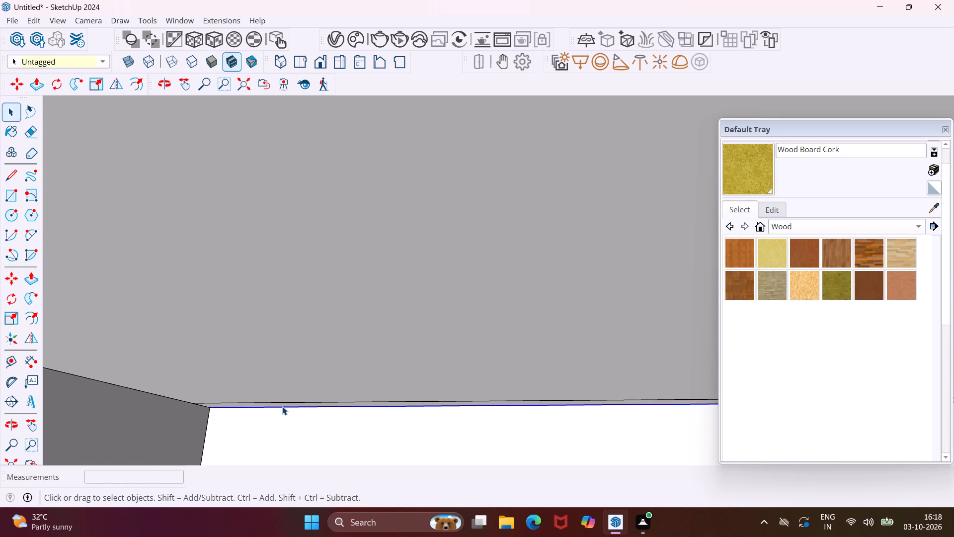
pyautogui.click(281, 402)
pyautogui.click(281, 404)
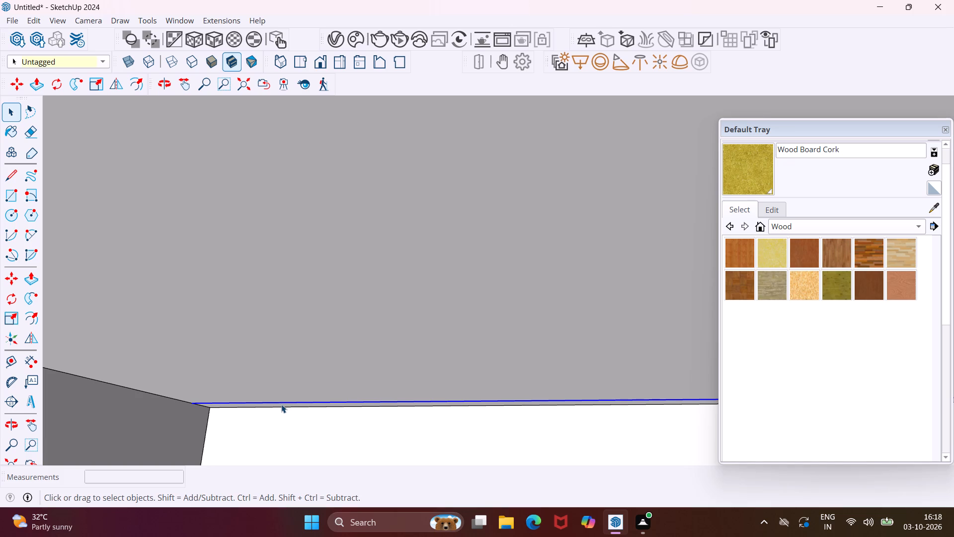
pyautogui.scroll(3, 281, 405)
pyautogui.click(281, 405)
pyautogui.rightClick(281, 405)
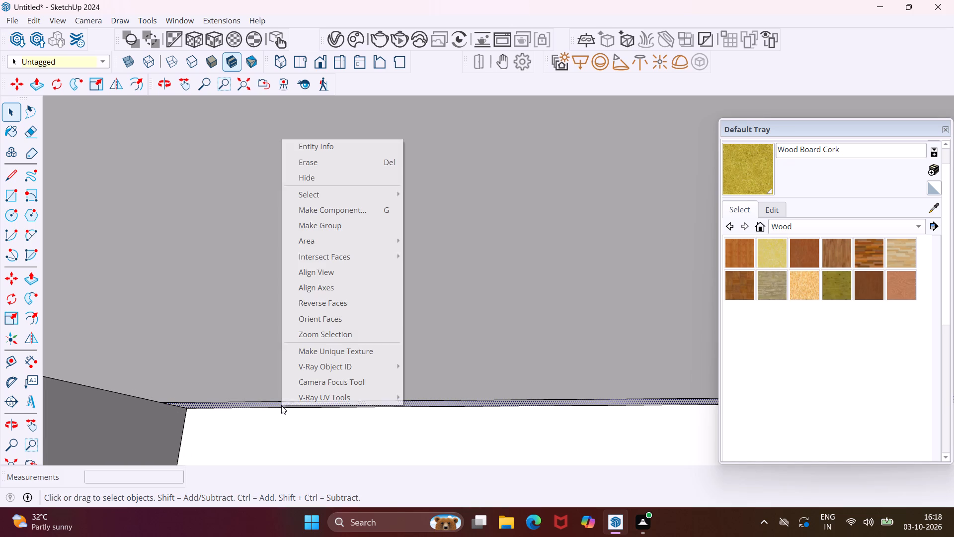
pyautogui.click(354, 230)
pyautogui.click(695, 68)
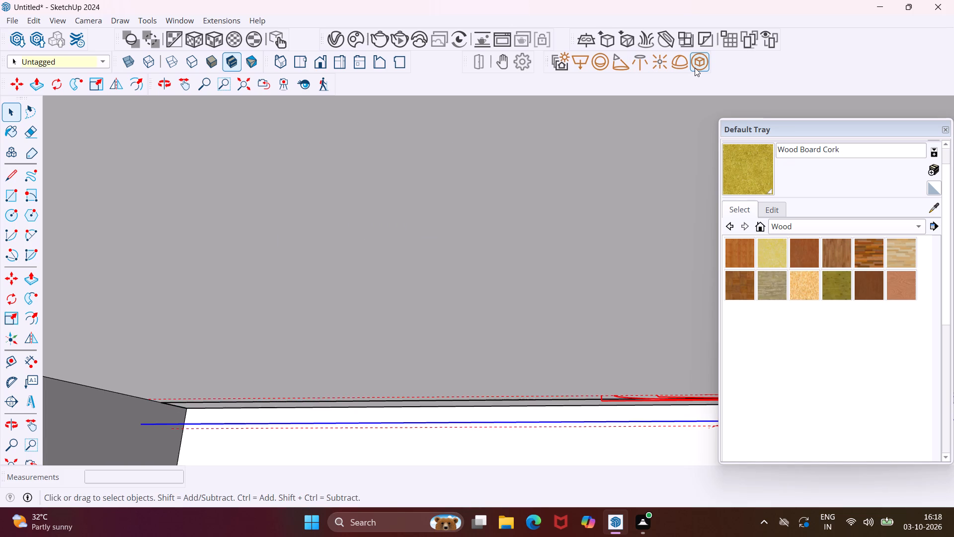
# Copy the rear edge of the third shelf's underside 1" towards the cabinet's front to outline a light strip.
pyautogui.moveTo(485, 232); pyautogui.dragTo(485, 290, button='middle')
pyautogui.scroll(-5, 486, 291)
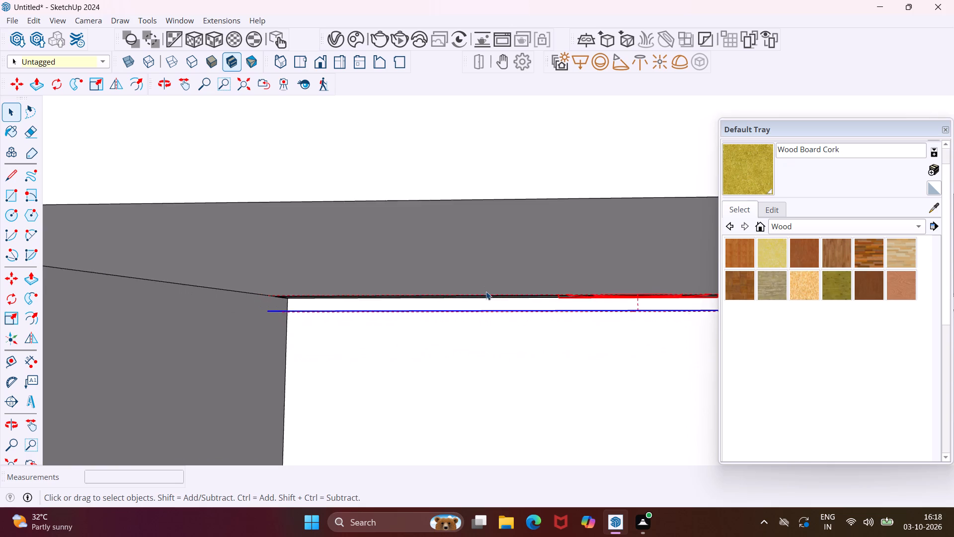
pyautogui.scroll(-9, 486, 291)
pyautogui.scroll(-3, 478, 335)
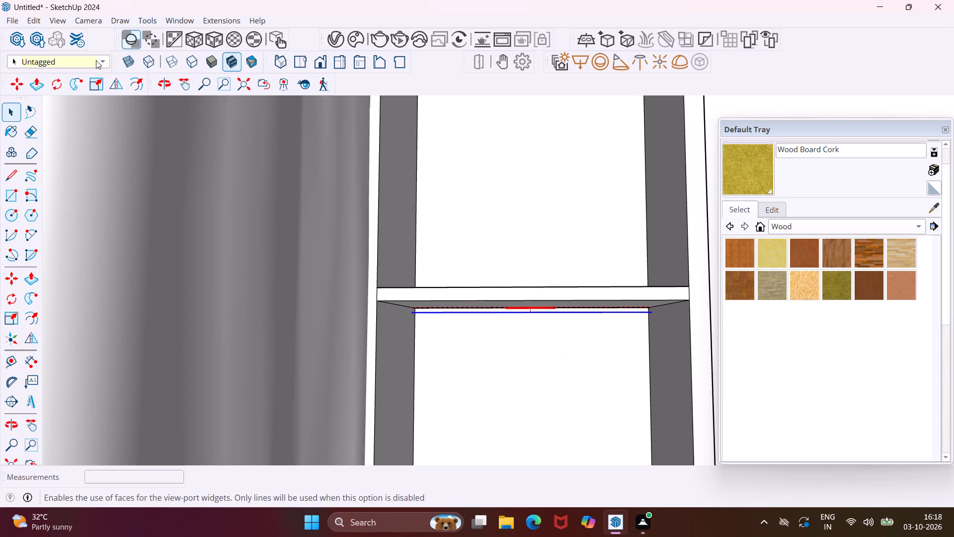
pyautogui.click(193, 82)
pyautogui.moveTo(476, 310); pyautogui.dragTo(442, 127)
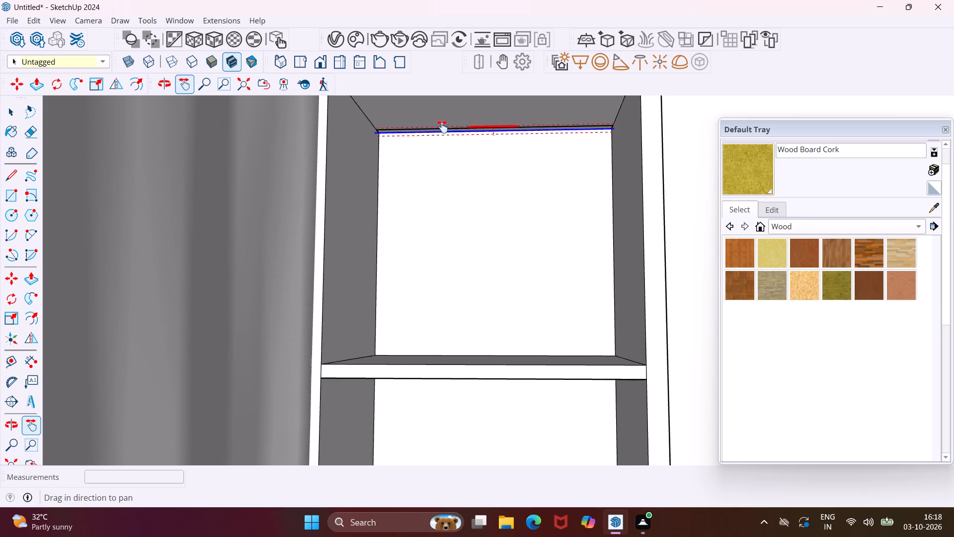
pyautogui.moveTo(442, 127); pyautogui.dragTo(455, 76)
pyautogui.moveTo(507, 363); pyautogui.dragTo(489, 332)
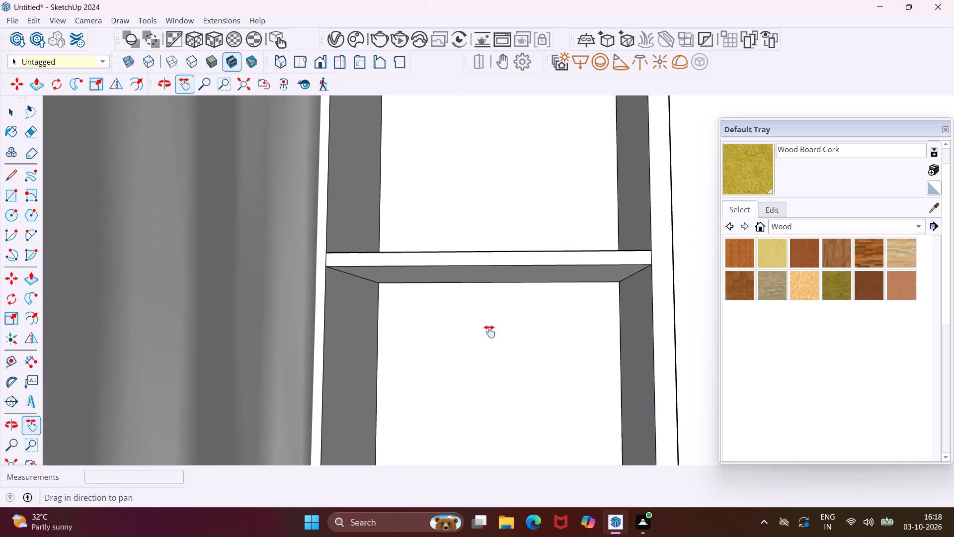
pyautogui.moveTo(489, 332); pyautogui.dragTo(467, 215)
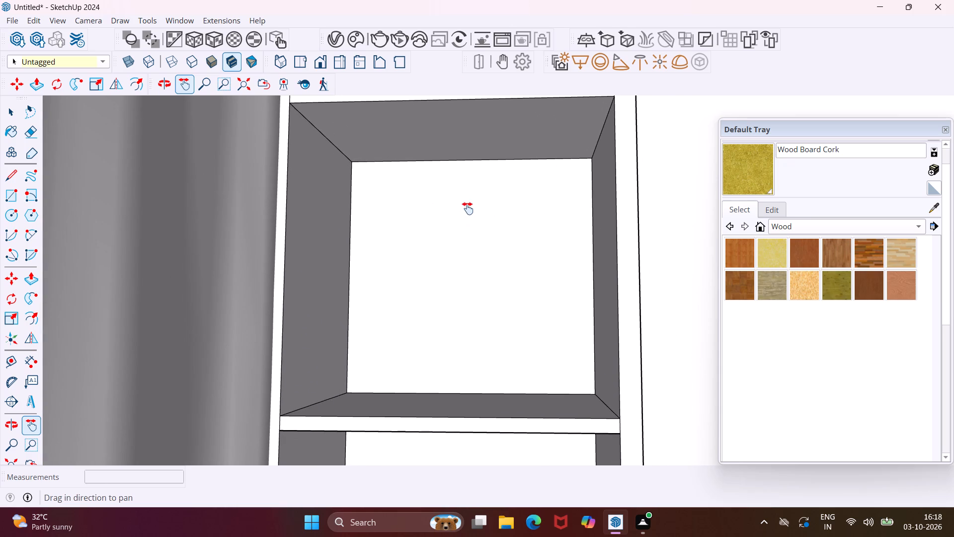
pyautogui.press('Escape')
pyautogui.press('space')
pyautogui.click(479, 159)
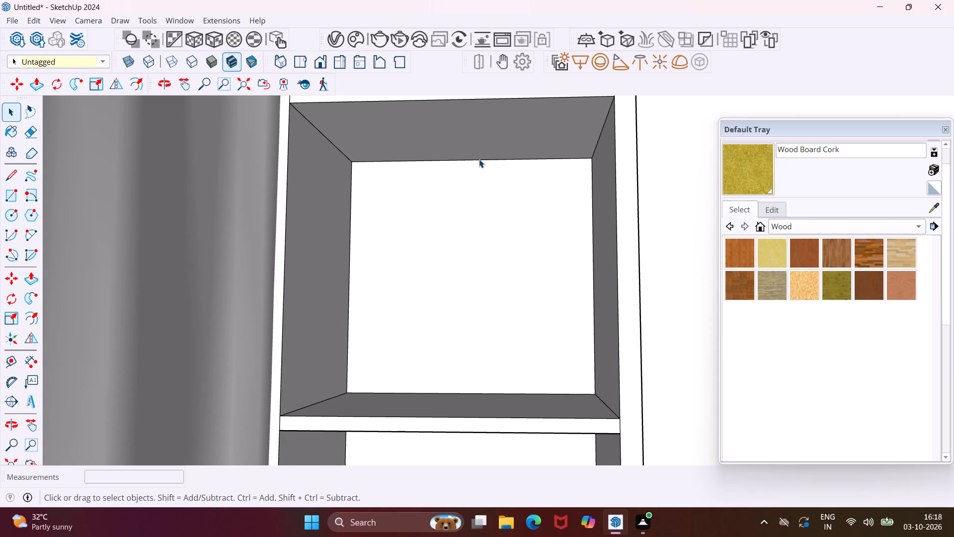
pyautogui.press('m')
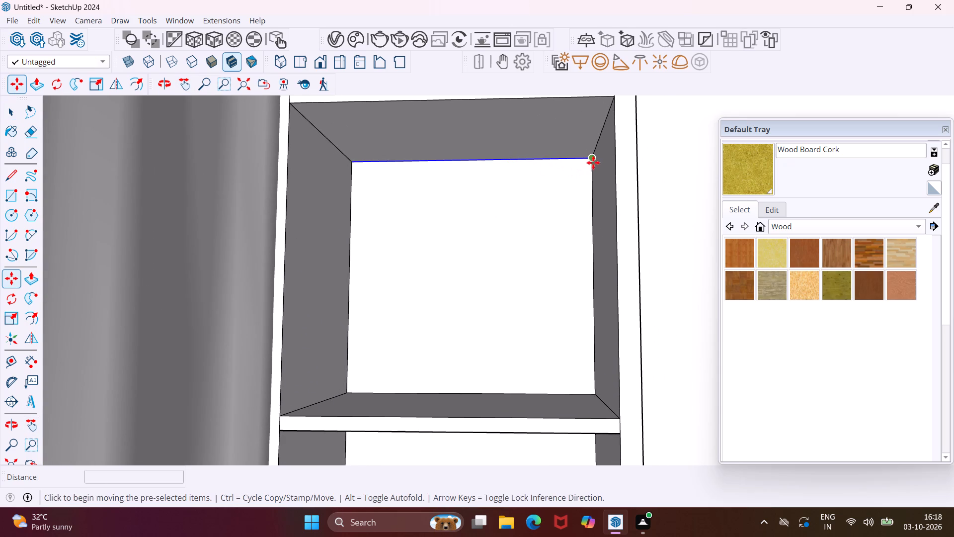
pyautogui.click(592, 162)
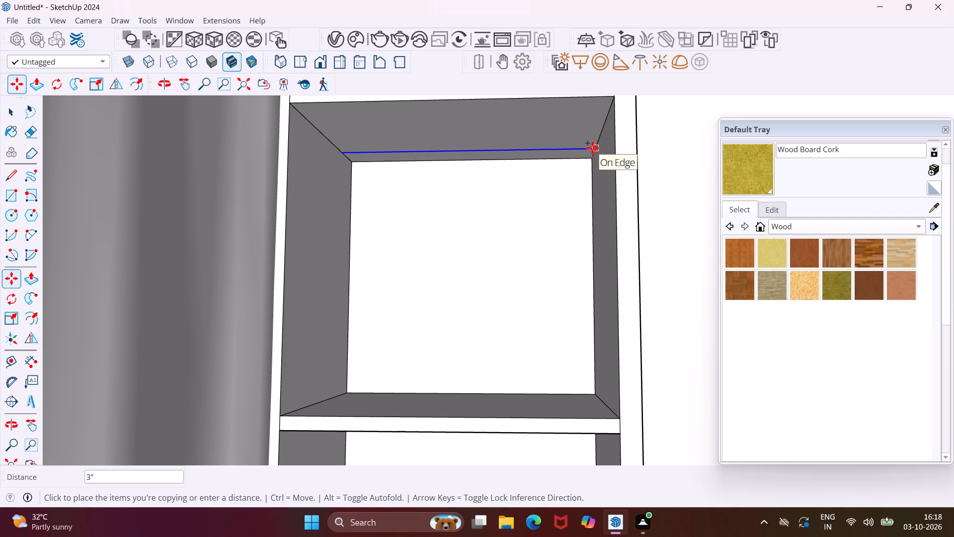
pyautogui.write('1"')
pyautogui.press('Return')
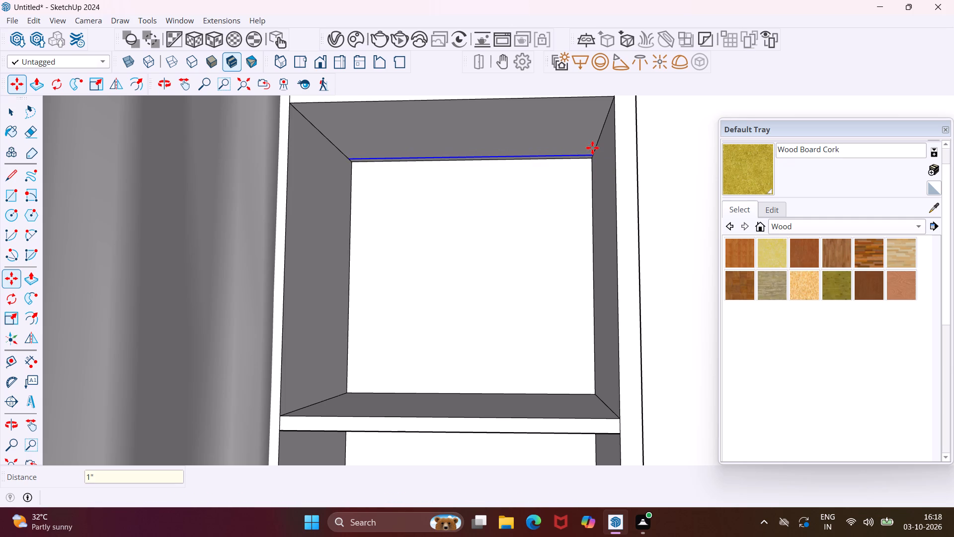
pyautogui.press('Escape')
pyautogui.press('space')
# Group the thin strip face under the third shelf and convert it to a V-Ray mesh light.
pyautogui.scroll(6, 592, 147)
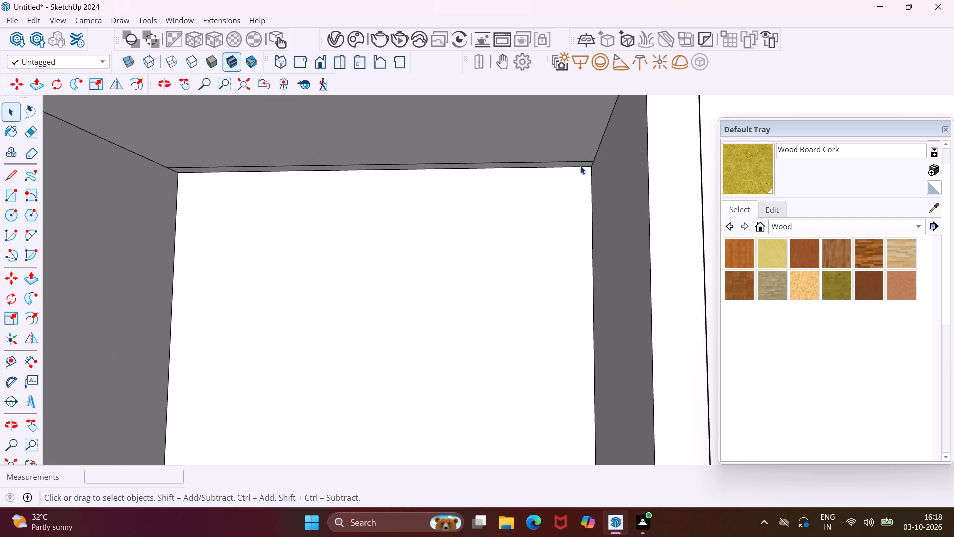
pyautogui.click(580, 163)
pyautogui.click(576, 166)
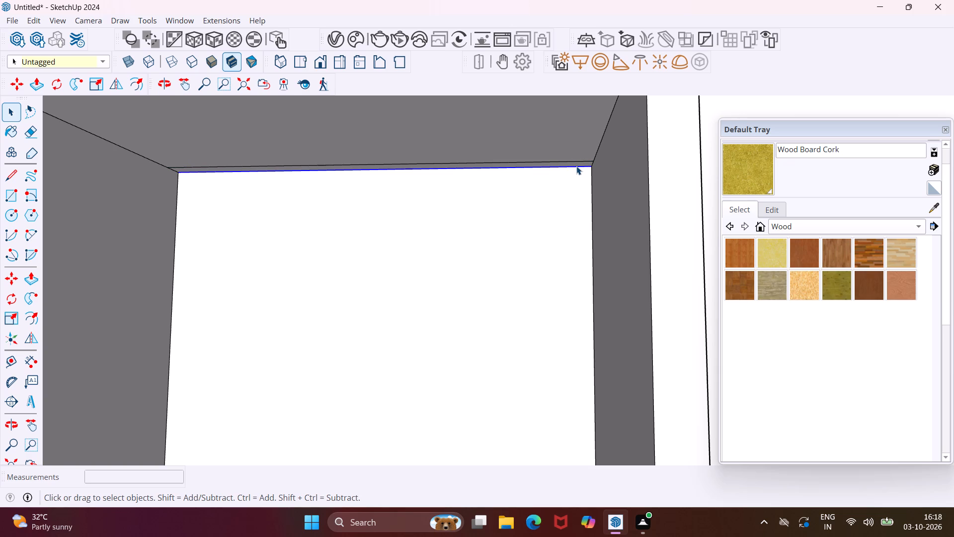
pyautogui.scroll(5, 576, 166)
pyautogui.click(573, 163)
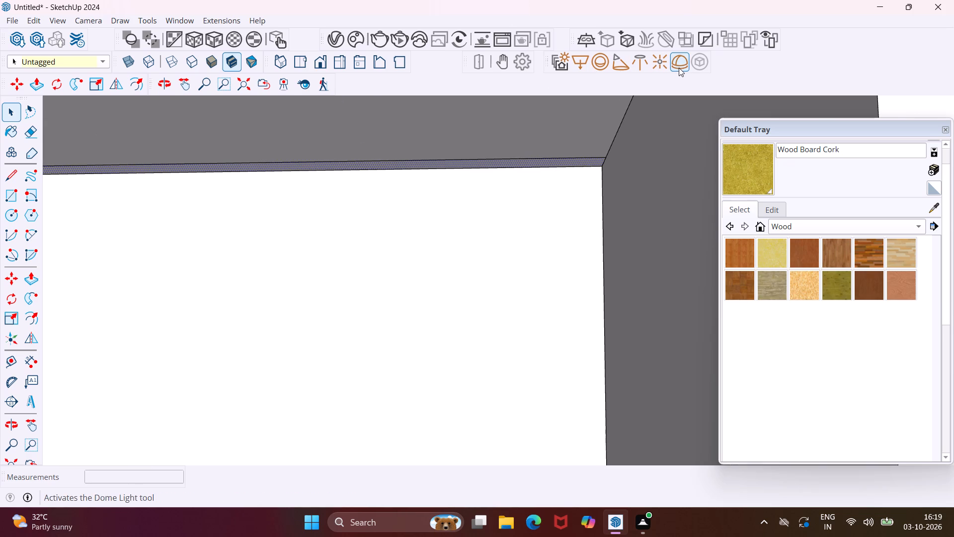
pyautogui.rightClick(579, 159)
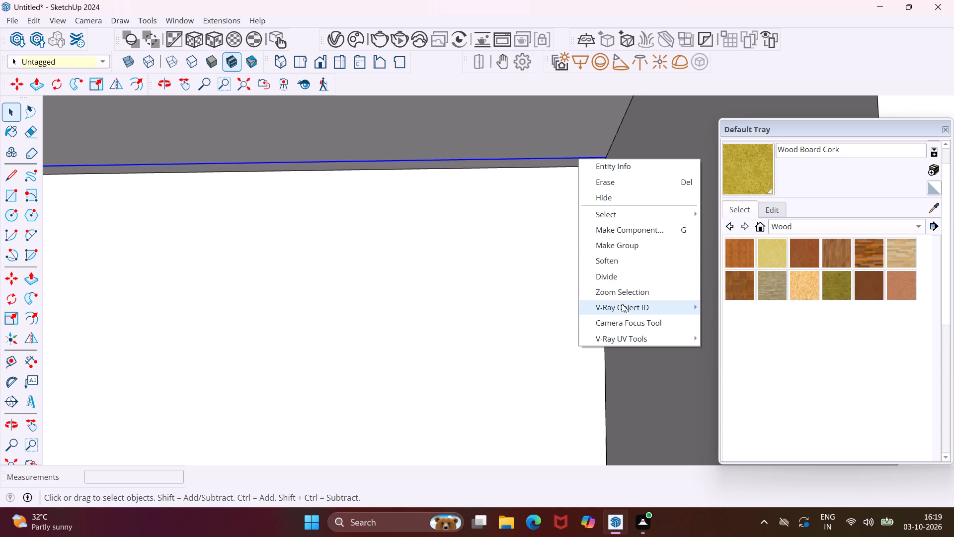
pyautogui.press('Escape')
pyautogui.press('space')
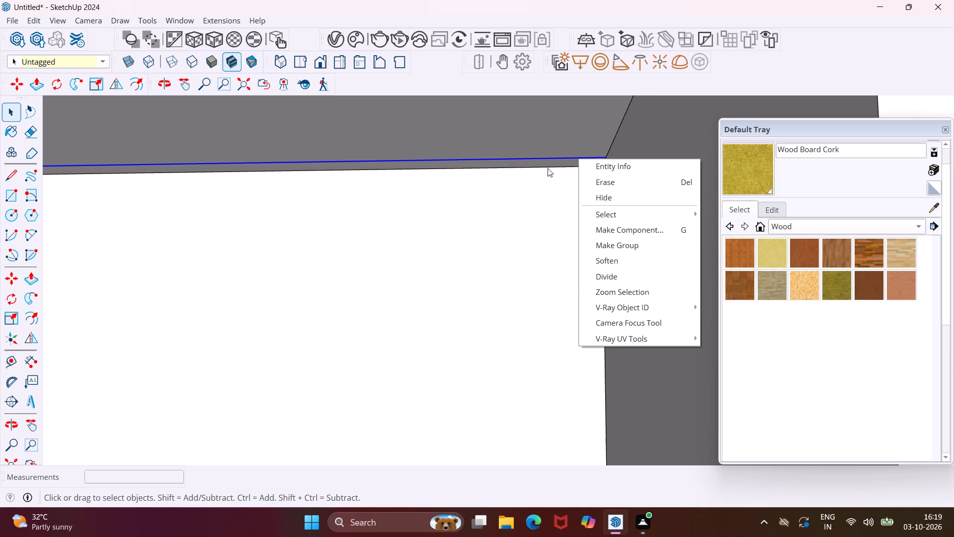
pyautogui.click(548, 165)
pyautogui.rightClick(548, 165)
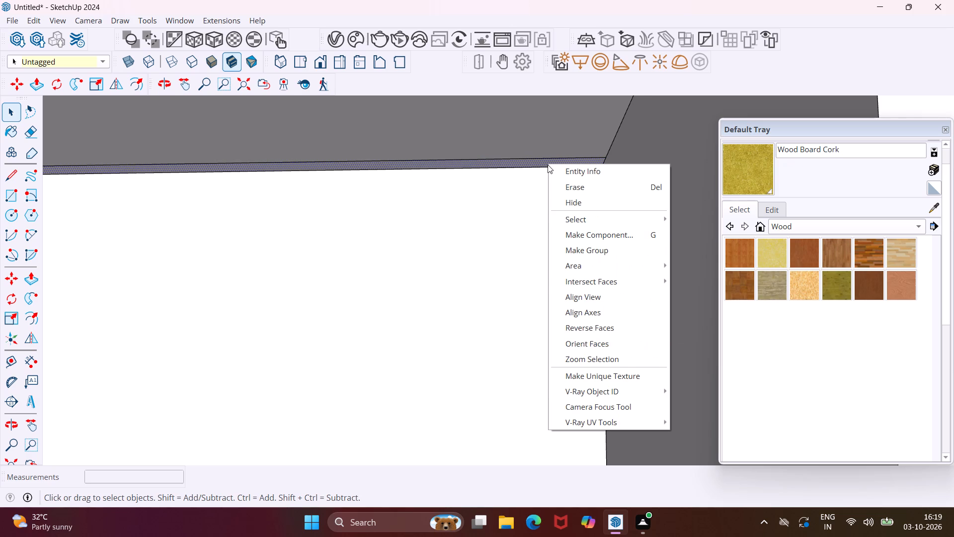
pyautogui.click(594, 252)
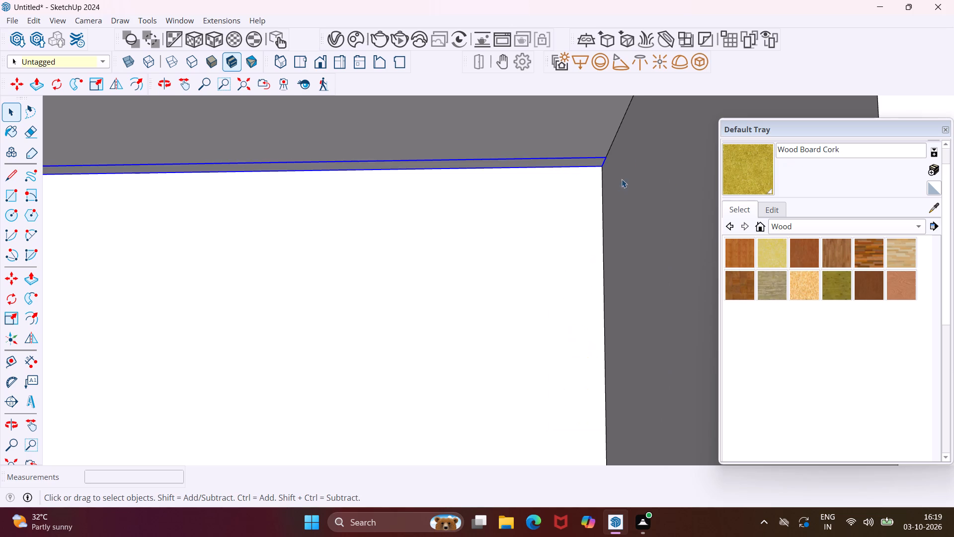
pyautogui.click(702, 66)
# Copy the rear edge of the lowest shelf's underside 1" towards the cabinet's front to outline a light strip.
pyautogui.moveTo(590, 167); pyautogui.dragTo(583, 202, button='middle')
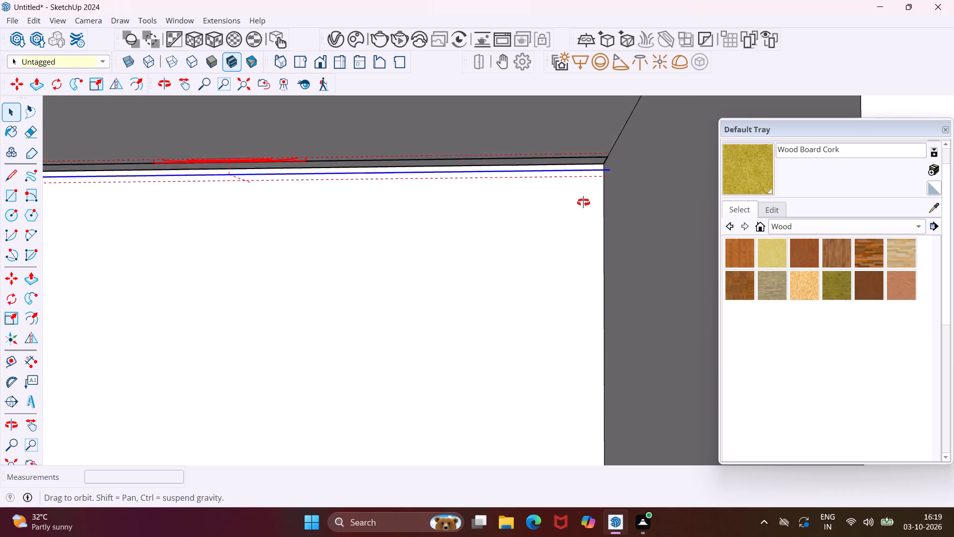
pyautogui.moveTo(583, 202); pyautogui.dragTo(583, 208, button='middle')
pyautogui.scroll(-5, 577, 204)
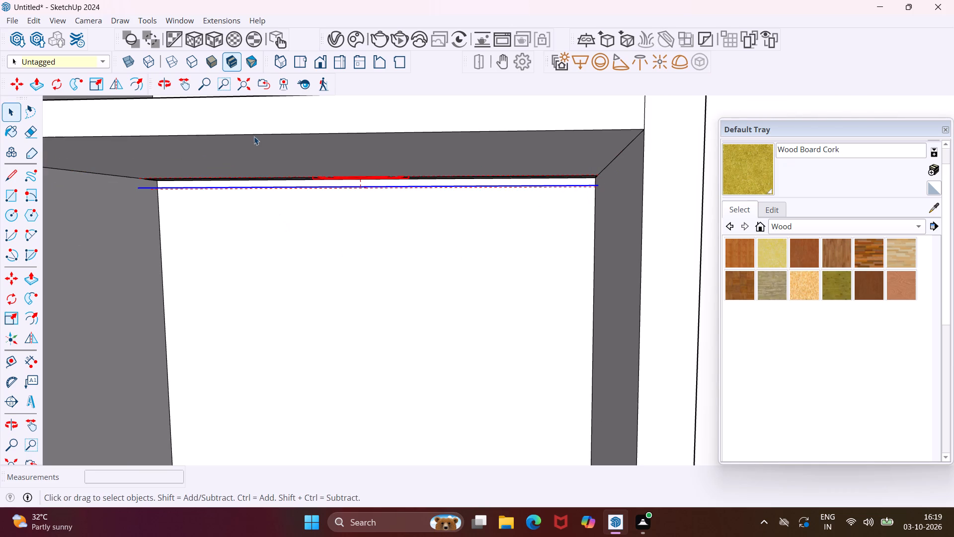
pyautogui.click(188, 90)
pyautogui.moveTo(314, 289); pyautogui.dragTo(366, 67)
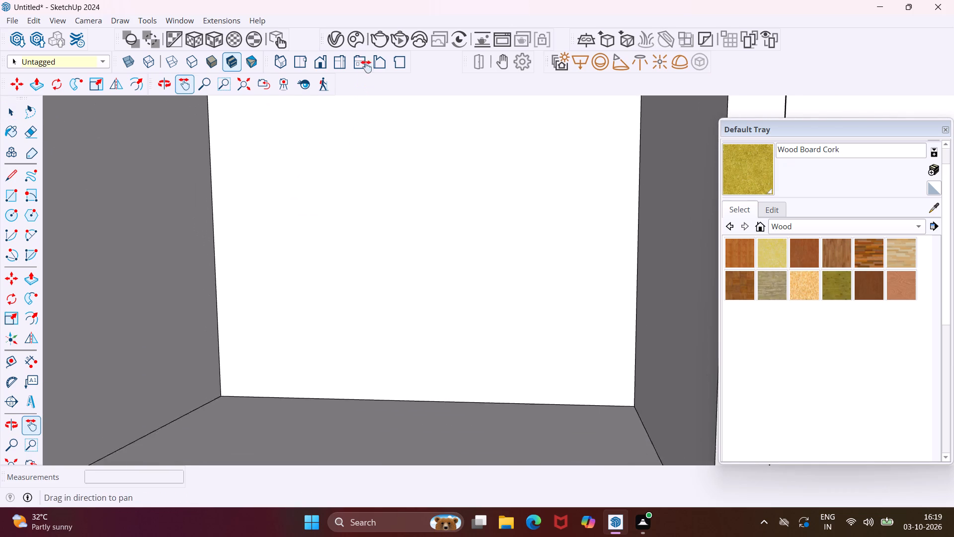
pyautogui.moveTo(366, 67); pyautogui.dragTo(372, 47)
pyautogui.moveTo(407, 247); pyautogui.dragTo(445, 99)
pyautogui.moveTo(433, 253); pyautogui.dragTo(437, 246)
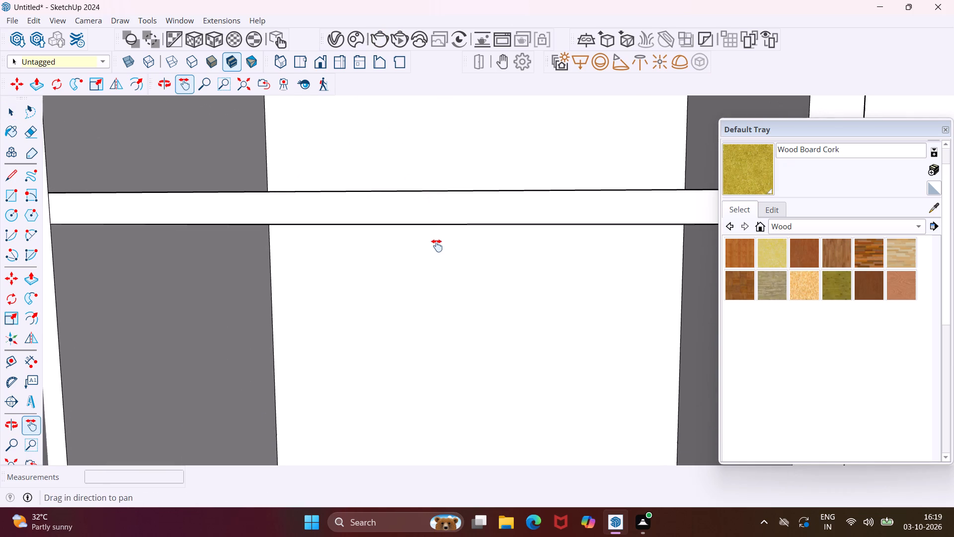
pyautogui.moveTo(437, 246); pyautogui.dragTo(454, 204)
pyautogui.press('Escape')
pyautogui.press('space')
pyautogui.moveTo(462, 193); pyautogui.dragTo(476, 181, button='middle')
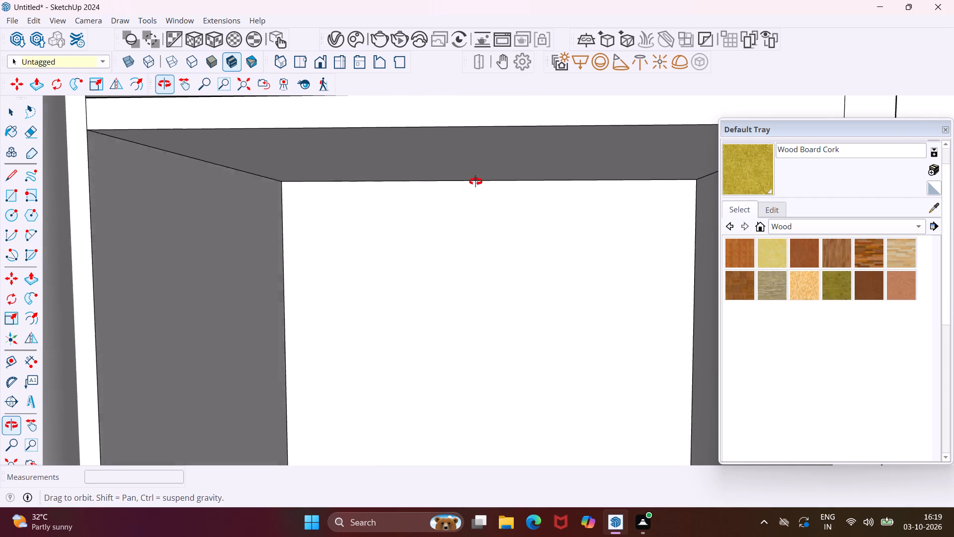
pyautogui.moveTo(476, 181); pyautogui.dragTo(485, 162, button='middle')
pyautogui.scroll(4, 604, 215)
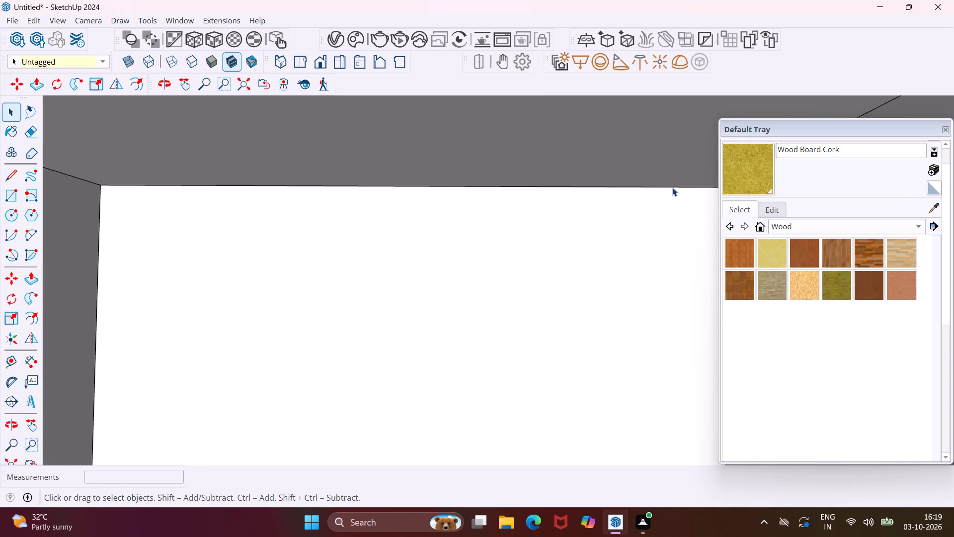
pyautogui.click(674, 187)
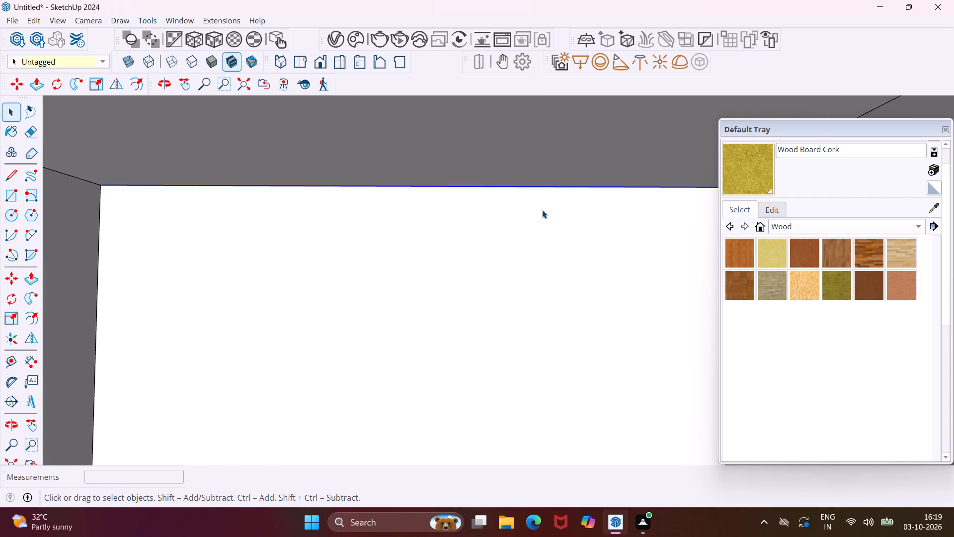
pyautogui.press('m')
pyautogui.click(102, 188)
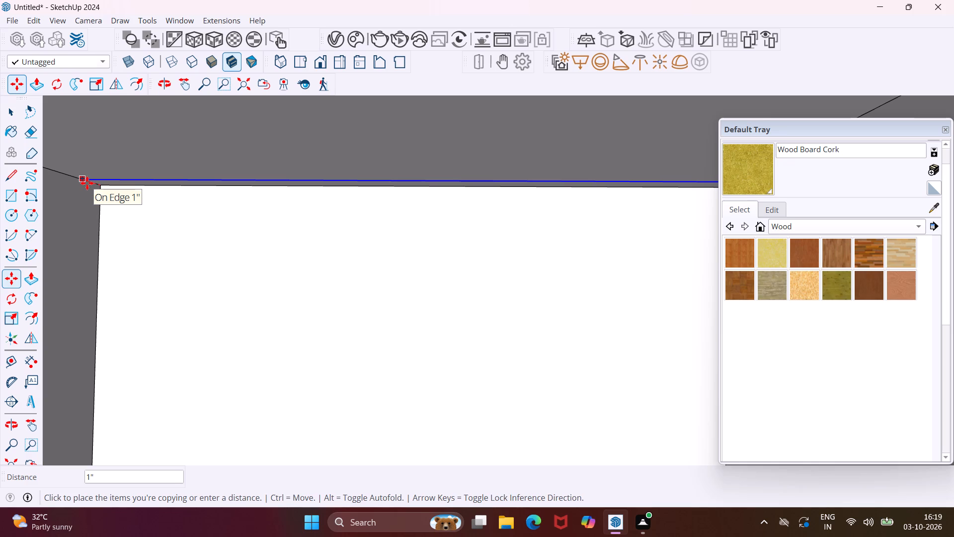
pyautogui.write('1"')
pyautogui.press('Return')
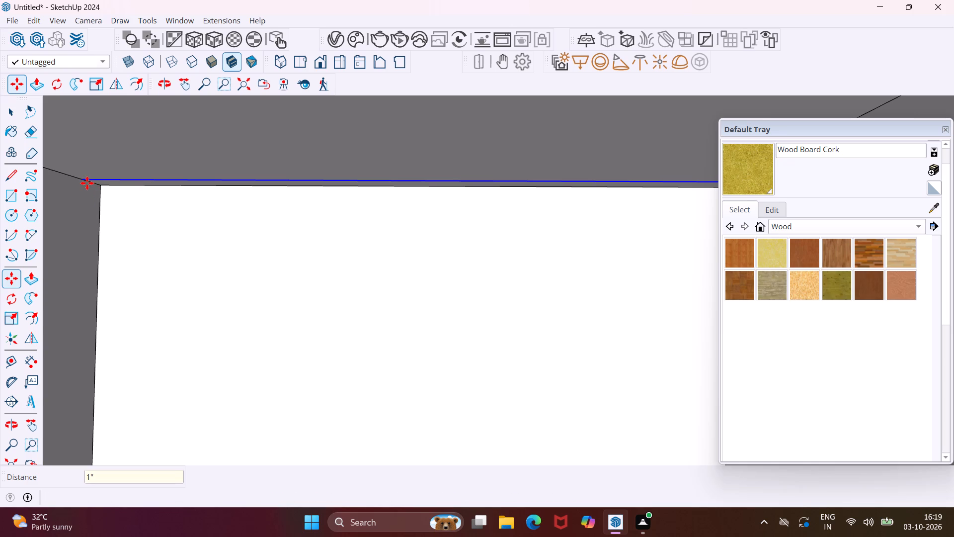
pyautogui.press('Escape')
pyautogui.press('space')
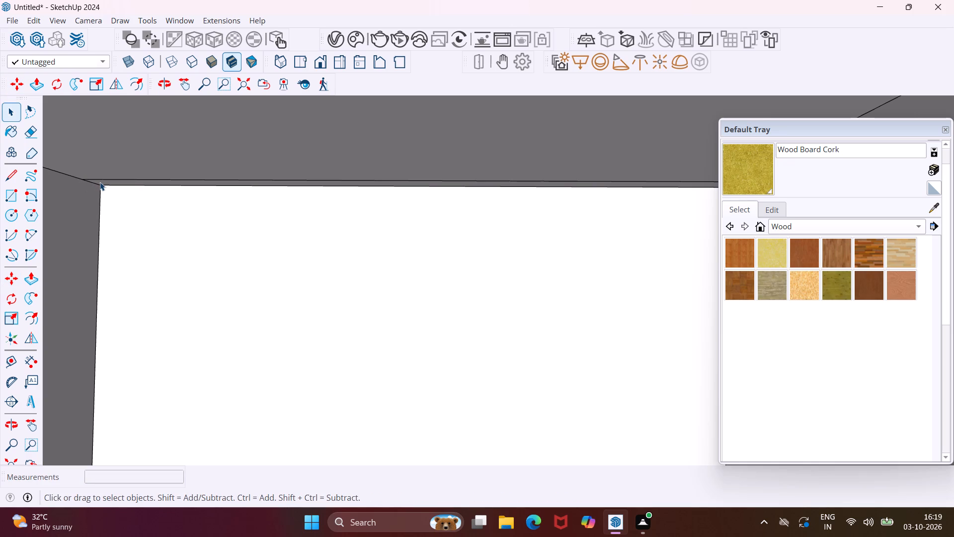
# Group the thin strip face under the lowest shelf and convert it to a V-Ray mesh light.
pyautogui.click(100, 182)
pyautogui.rightClick(100, 182)
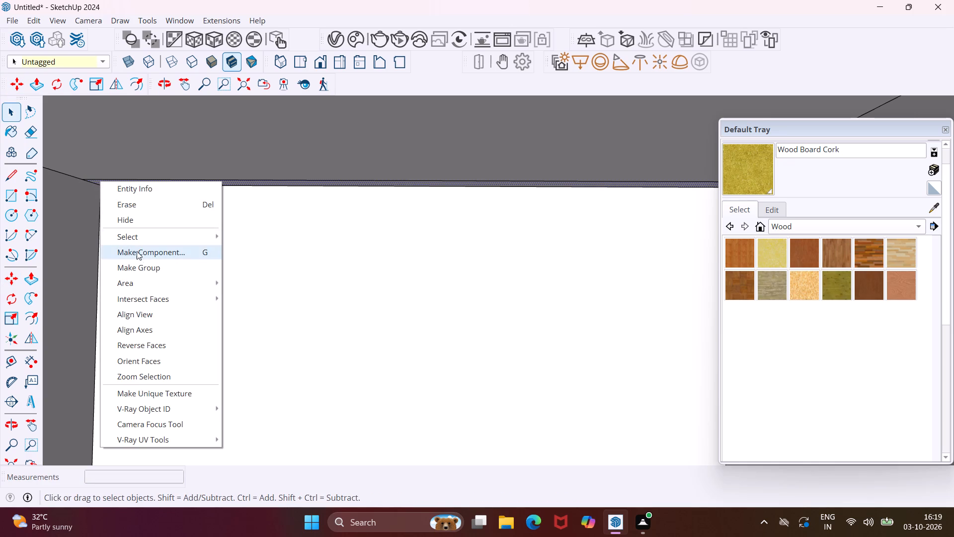
pyautogui.click(143, 273)
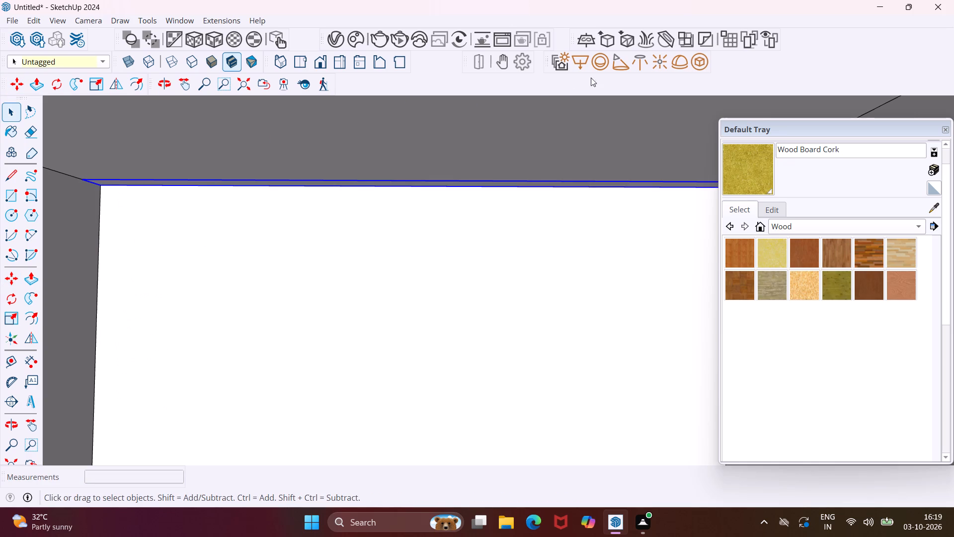
pyautogui.click(692, 59)
pyautogui.scroll(-2, 454, 170)
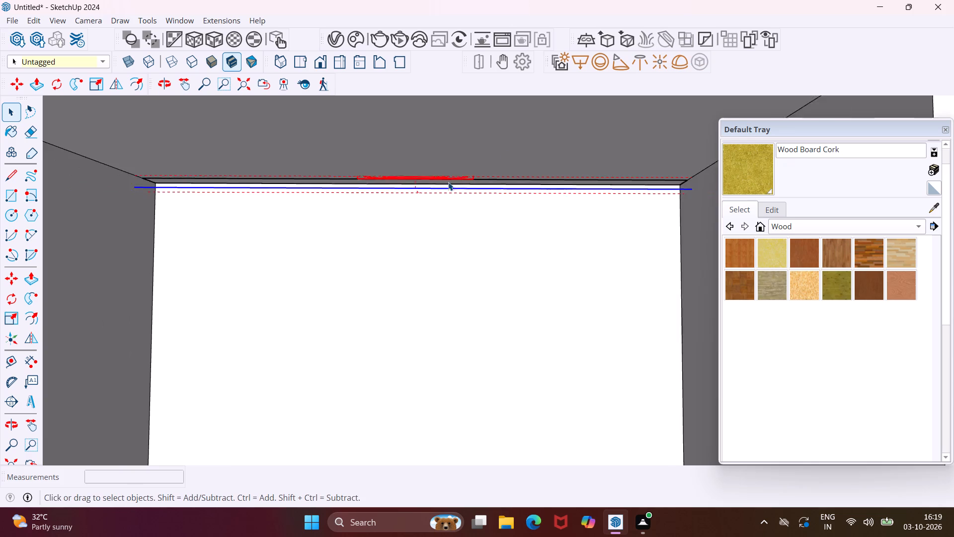
pyautogui.scroll(-6, 448, 182)
pyautogui.moveTo(432, 208); pyautogui.dragTo(431, 242, button='middle')
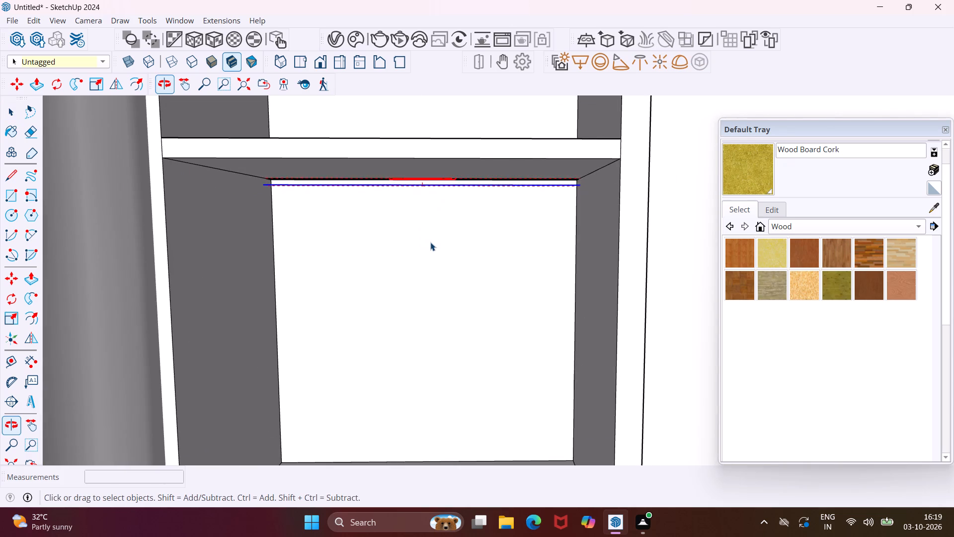
pyautogui.scroll(-4, 430, 241)
pyautogui.press('Escape')
pyautogui.press('space')
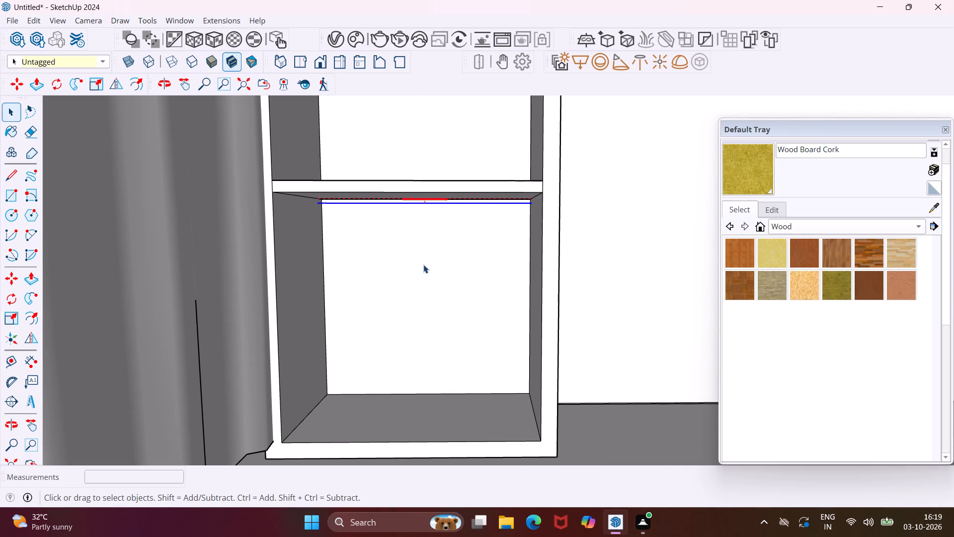
# Paint Wood Veneer 01 on the cabinet's front frame, the bottom compartment's floor and back, the two lowest left inner sides and the lowest shelf's front edge.
pyautogui.moveTo(418, 266); pyautogui.dragTo(400, 271, button='middle')
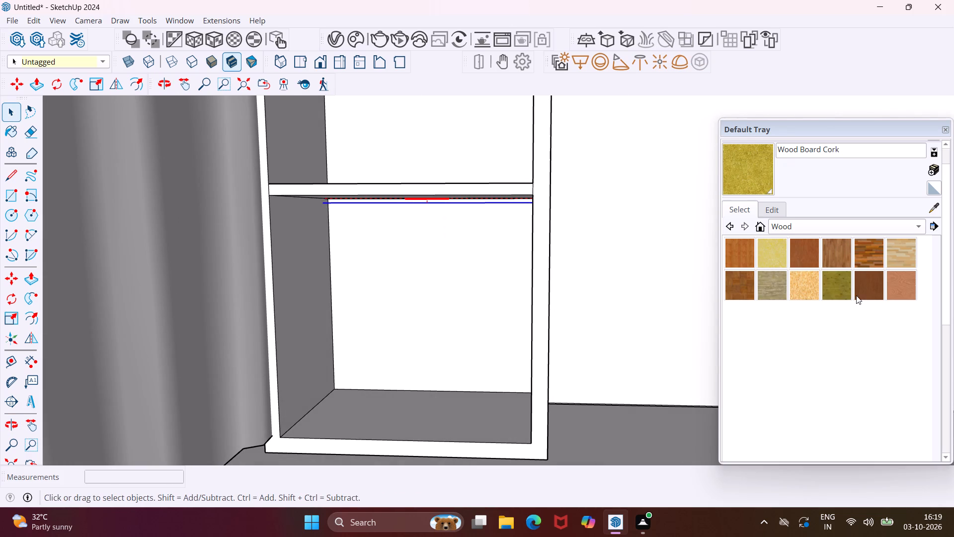
pyautogui.click(866, 281)
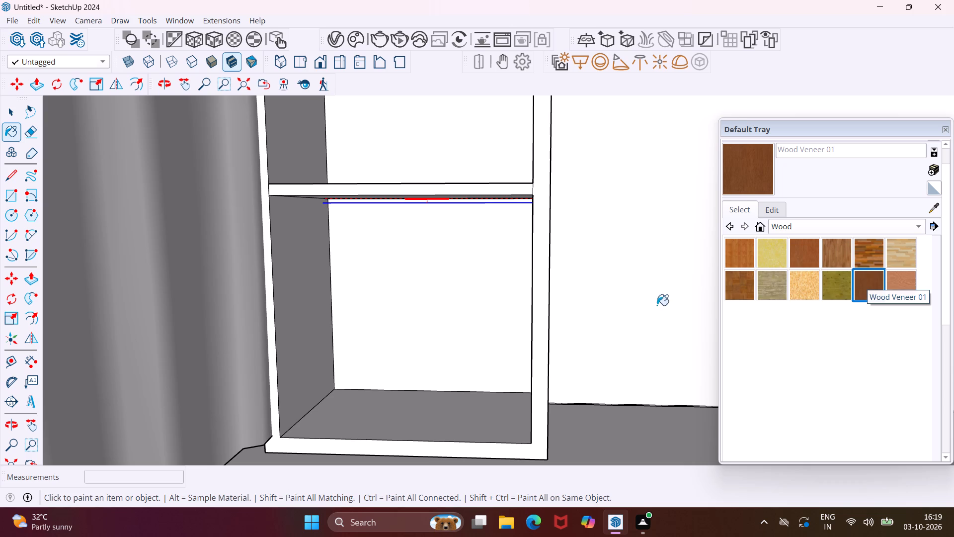
pyautogui.click(493, 421)
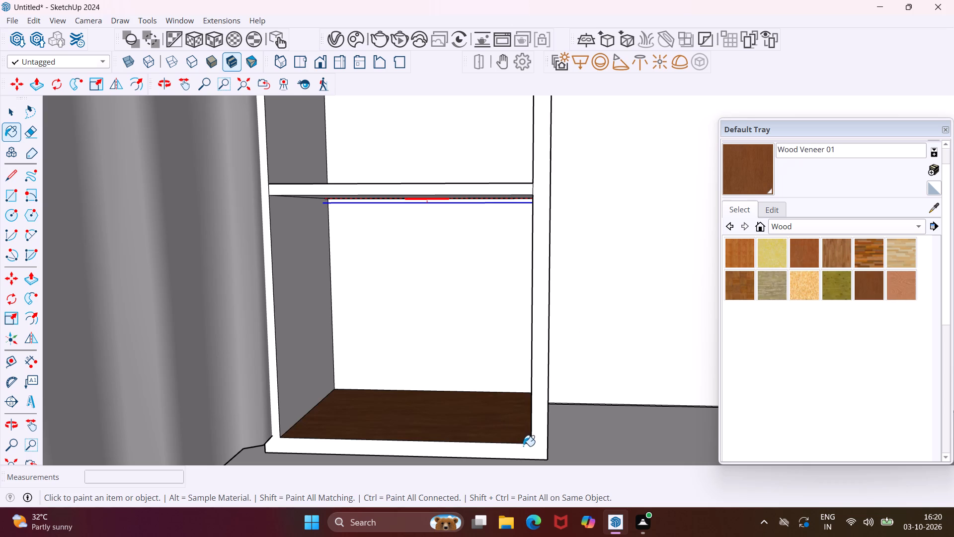
pyautogui.click(525, 447)
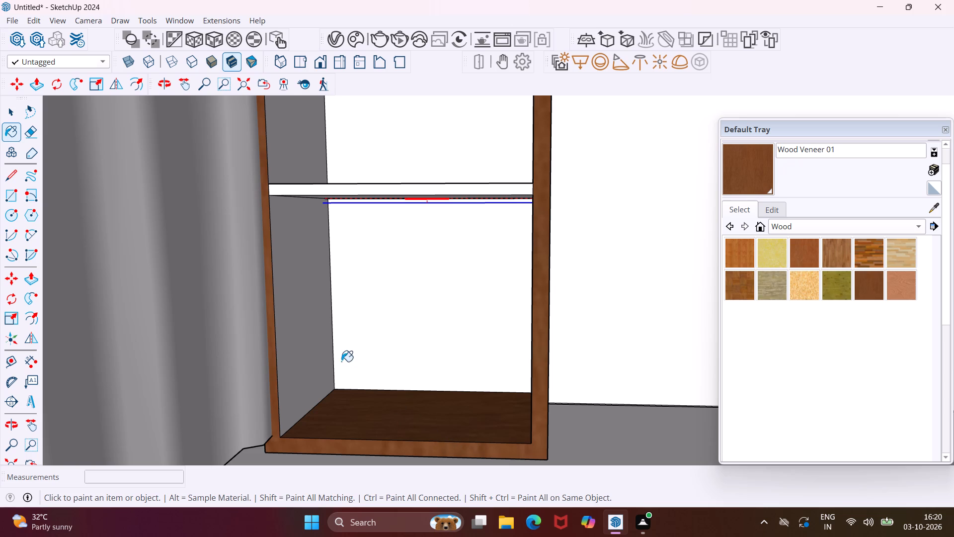
pyautogui.click(300, 325)
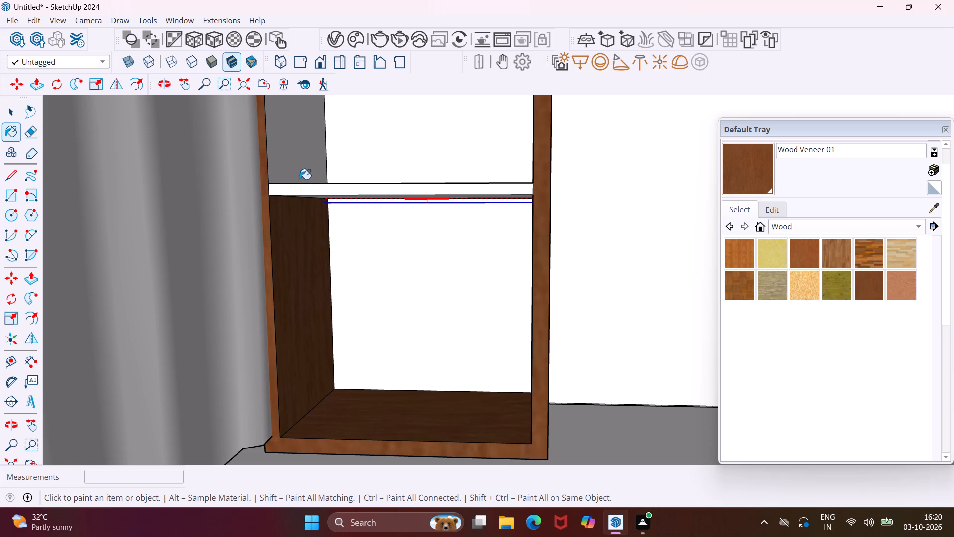
pyautogui.click(299, 166)
pyautogui.click(392, 187)
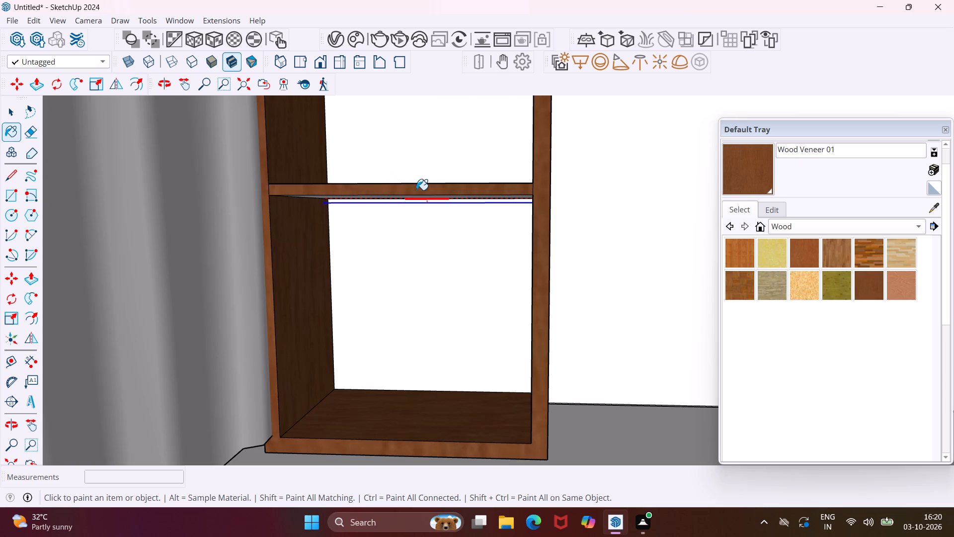
pyautogui.click(449, 259)
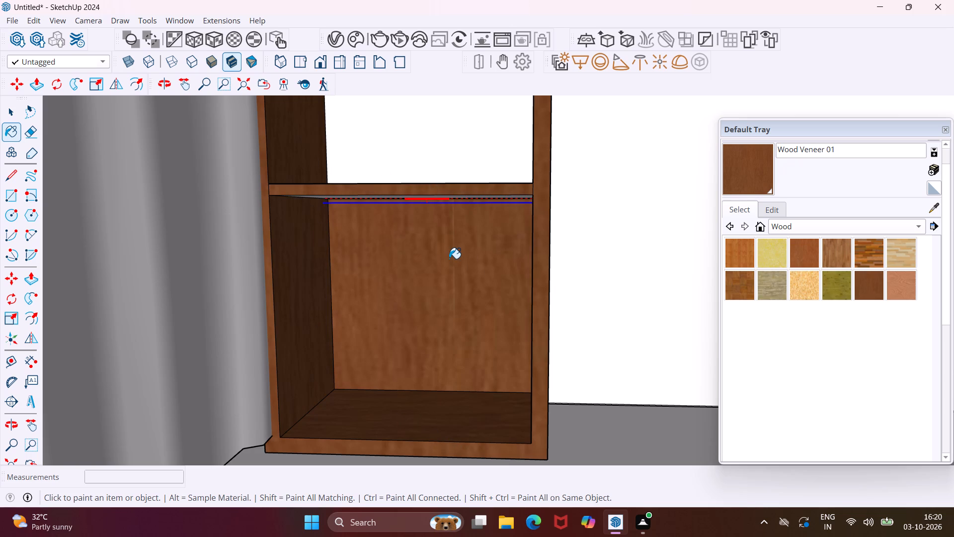
# Paint Wood Veneer 01 on the lowest shelf's underside and top, the two lowest right inner sides and the back panel above that shelf.
pyautogui.moveTo(450, 258); pyautogui.dragTo(520, 173, button='middle')
pyautogui.click(515, 178)
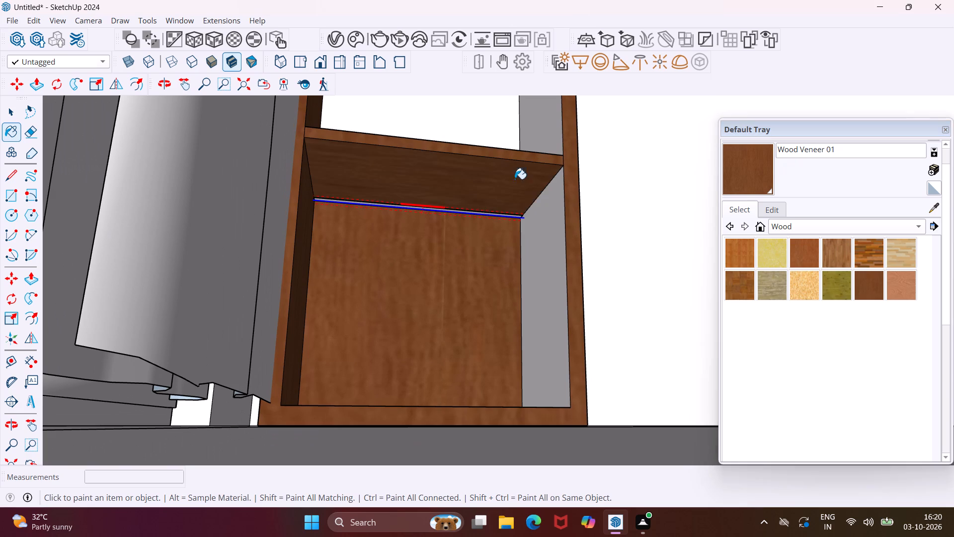
pyautogui.click(542, 227)
pyautogui.click(546, 119)
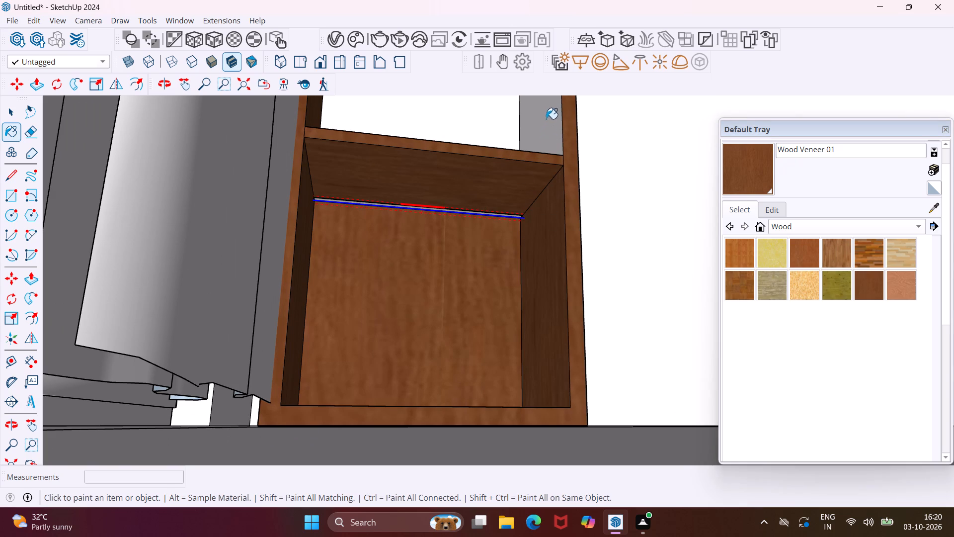
pyautogui.click(502, 123)
pyautogui.moveTo(500, 124); pyautogui.dragTo(456, 222, button='middle')
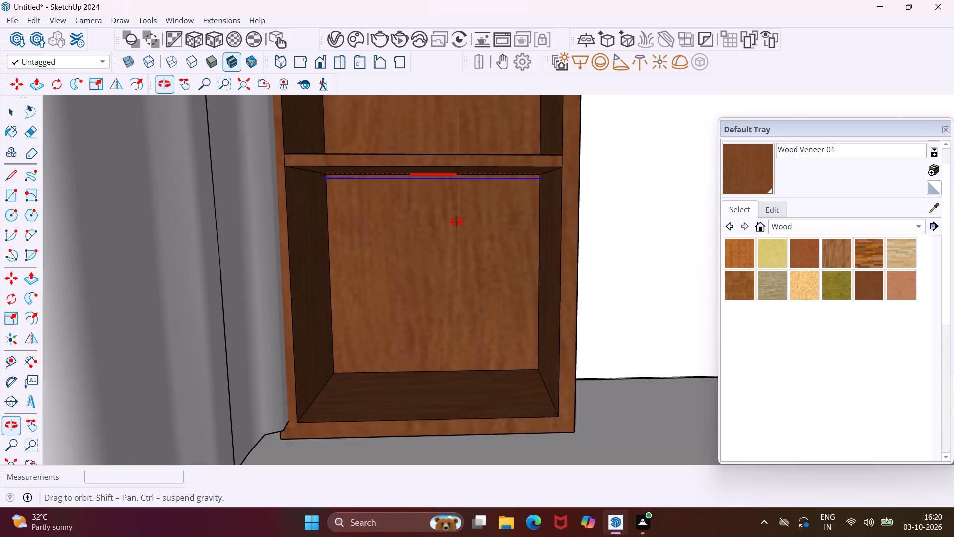
pyautogui.moveTo(456, 222); pyautogui.dragTo(464, 282, button='middle')
pyautogui.click(475, 155)
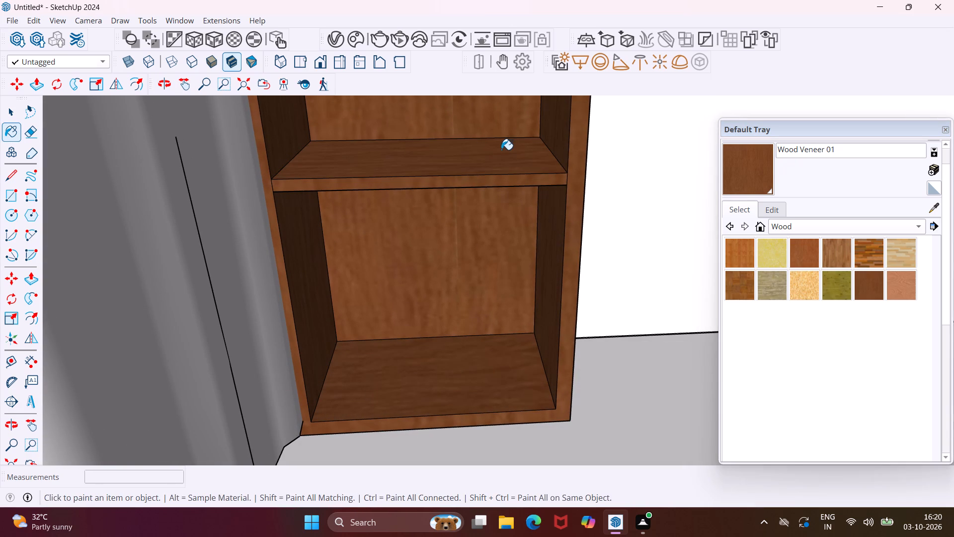
# Paint the third shelf's underside, front edge and top, plus the back and both inner sides of the compartment above it, with Wood Veneer 01.
pyautogui.click(183, 90)
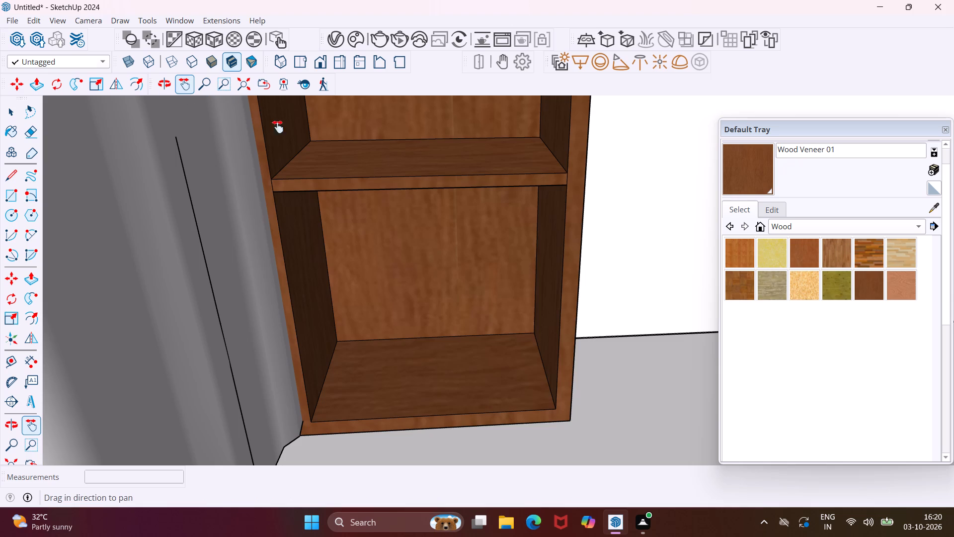
pyautogui.moveTo(406, 137); pyautogui.dragTo(375, 392)
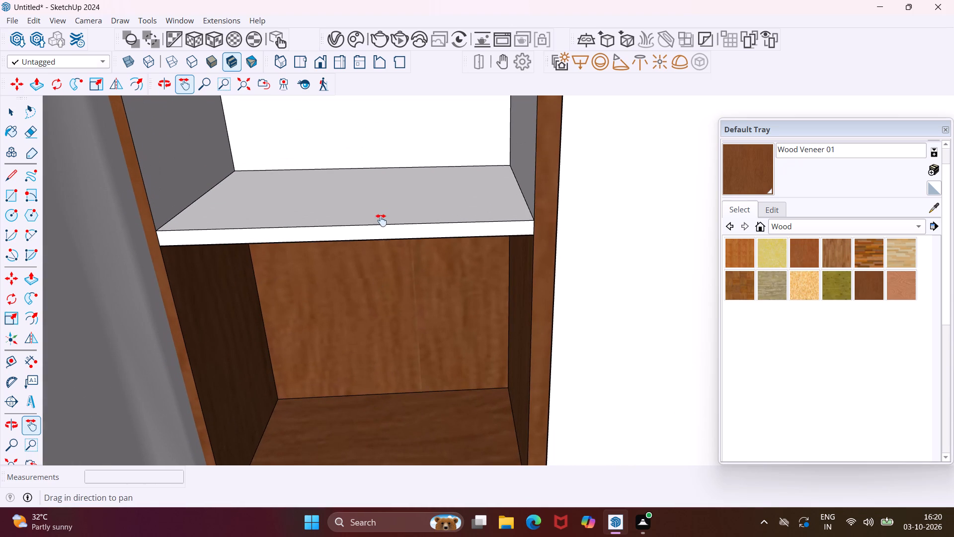
pyautogui.moveTo(381, 217); pyautogui.dragTo(387, 276)
pyautogui.moveTo(402, 307); pyautogui.dragTo(392, 192, button='middle')
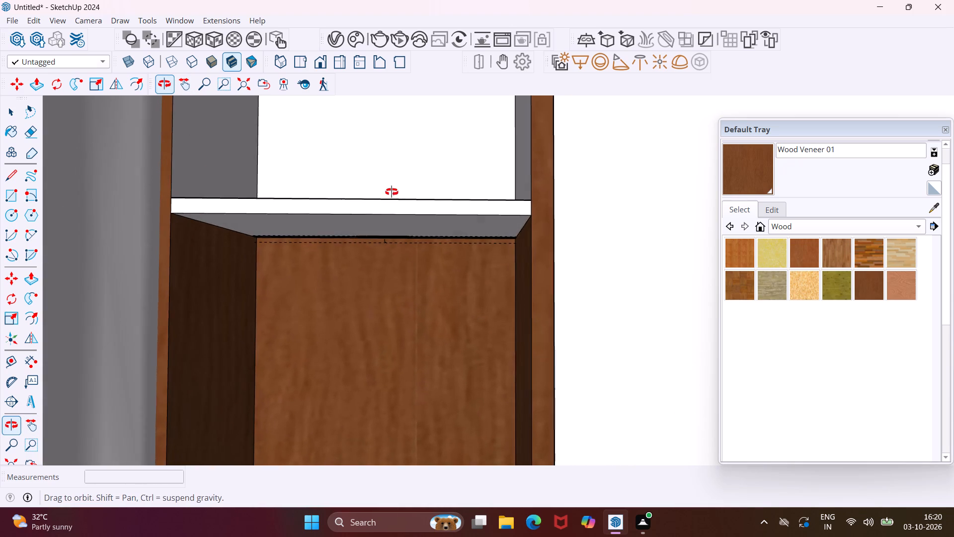
pyautogui.moveTo(392, 192); pyautogui.dragTo(392, 190, button='middle')
pyautogui.click(757, 157)
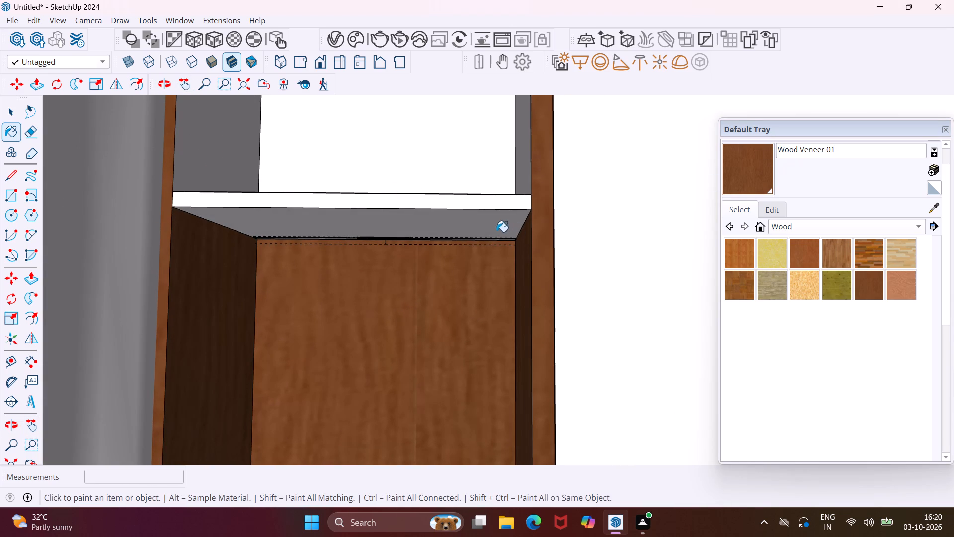
pyautogui.click(494, 224)
pyautogui.click(436, 162)
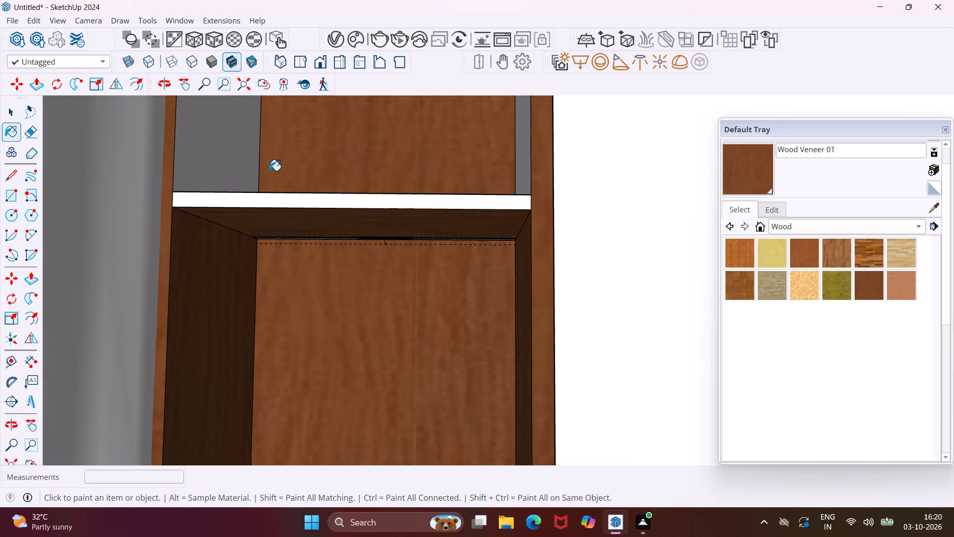
pyautogui.click(241, 163)
pyautogui.click(521, 152)
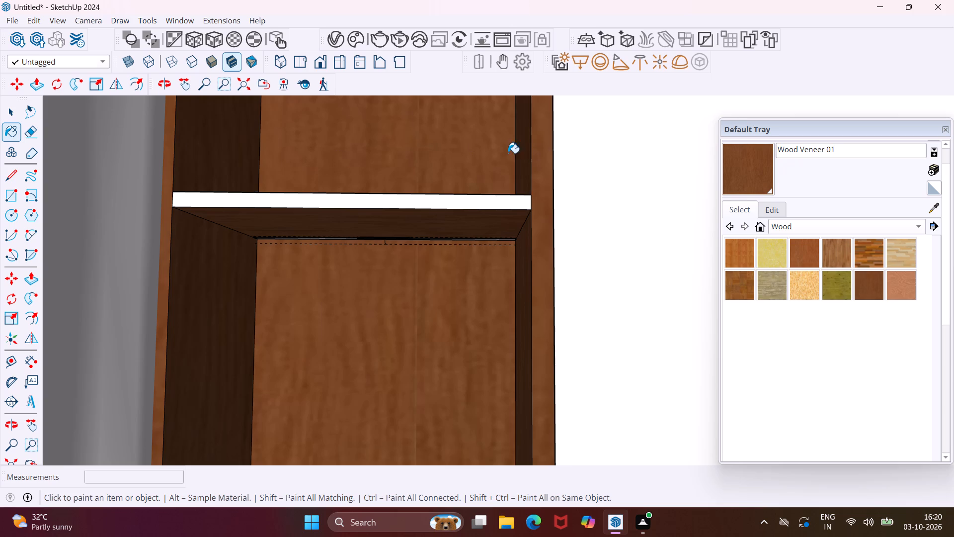
pyautogui.moveTo(499, 153); pyautogui.dragTo(504, 217, button='middle')
pyautogui.click(509, 236)
pyautogui.click(492, 222)
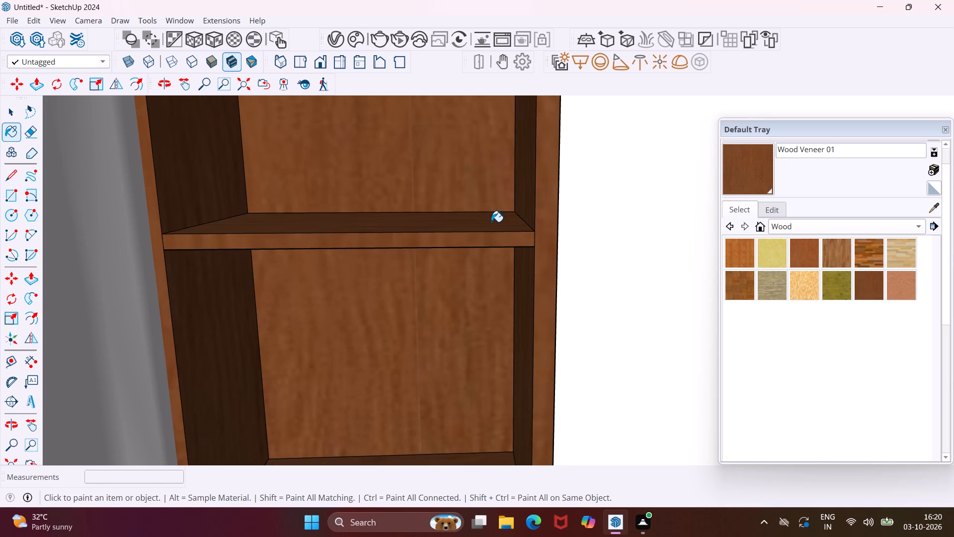
# Paint the second-highest shelf's underside, front edge and top, plus the back and both inner sides of the compartment above it, with Wood Veneer 01.
pyautogui.click(176, 87)
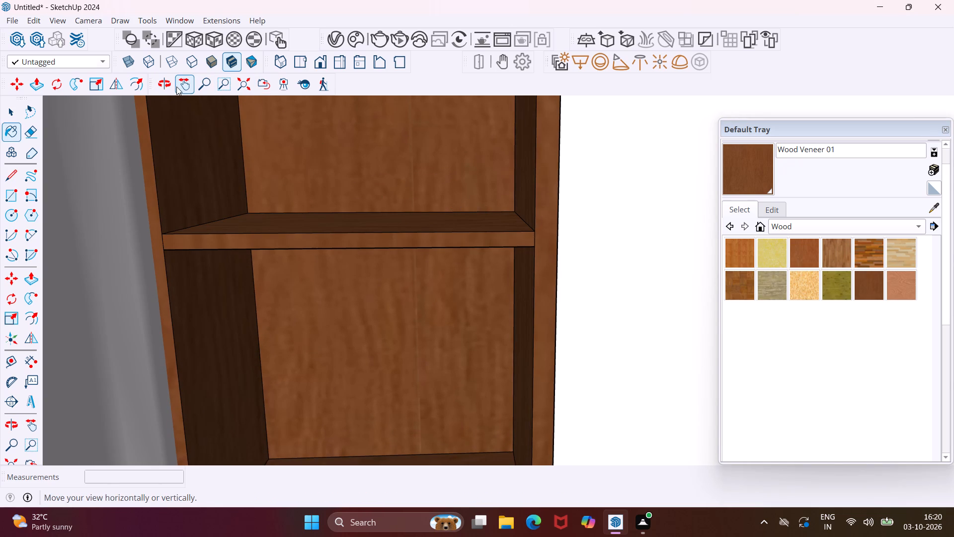
pyautogui.moveTo(318, 120); pyautogui.dragTo(290, 381)
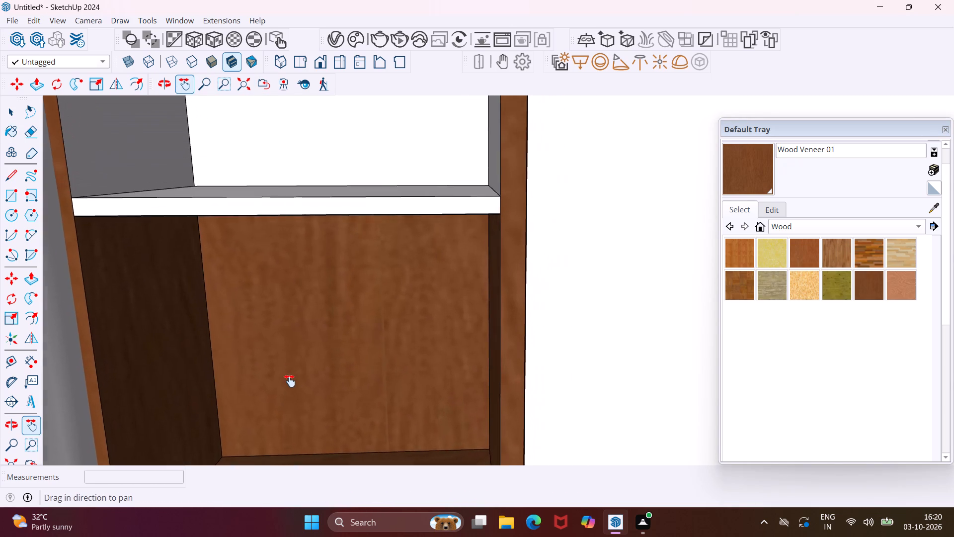
pyautogui.moveTo(290, 381); pyautogui.dragTo(289, 391)
pyautogui.moveTo(300, 379); pyautogui.dragTo(315, 364, button='middle')
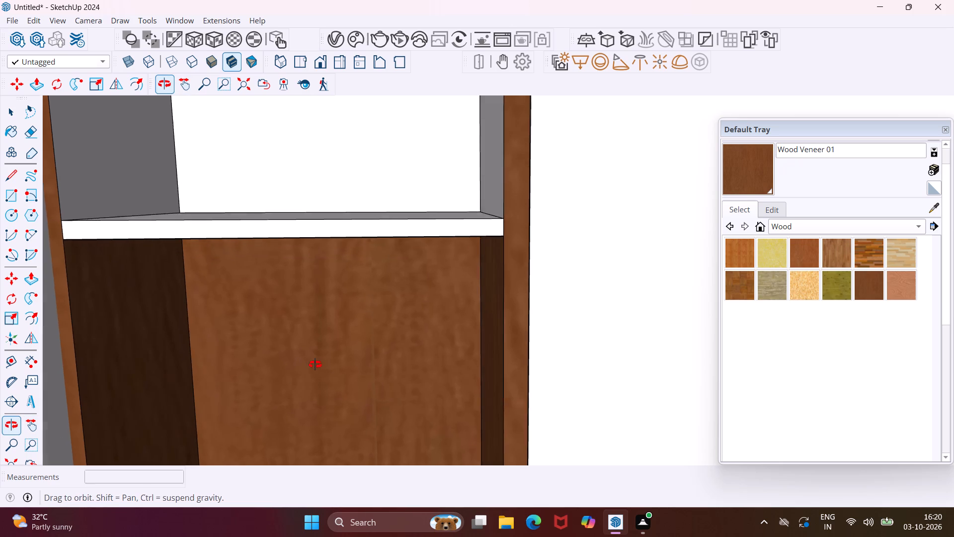
pyautogui.moveTo(315, 364); pyautogui.dragTo(333, 341, button='middle')
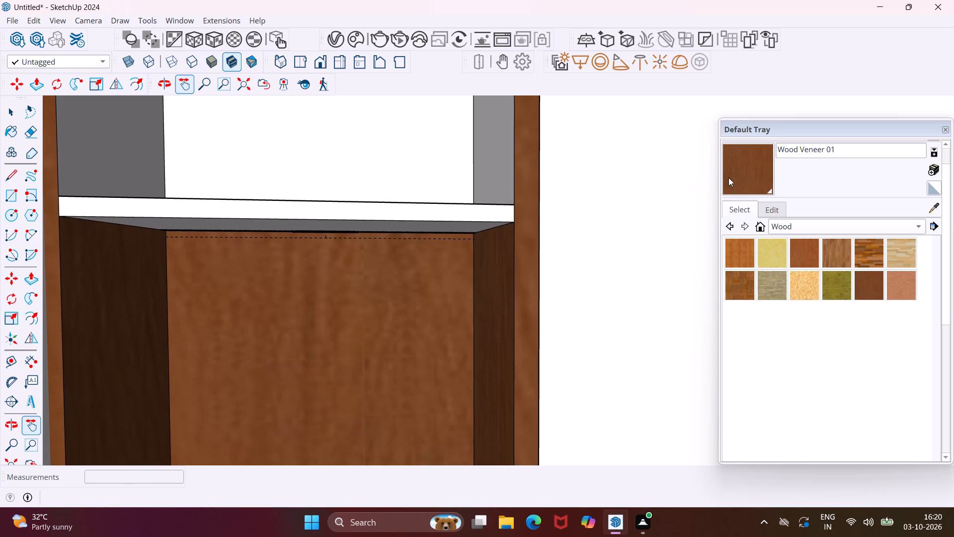
pyautogui.click(729, 178)
pyautogui.click(491, 227)
pyautogui.click(490, 219)
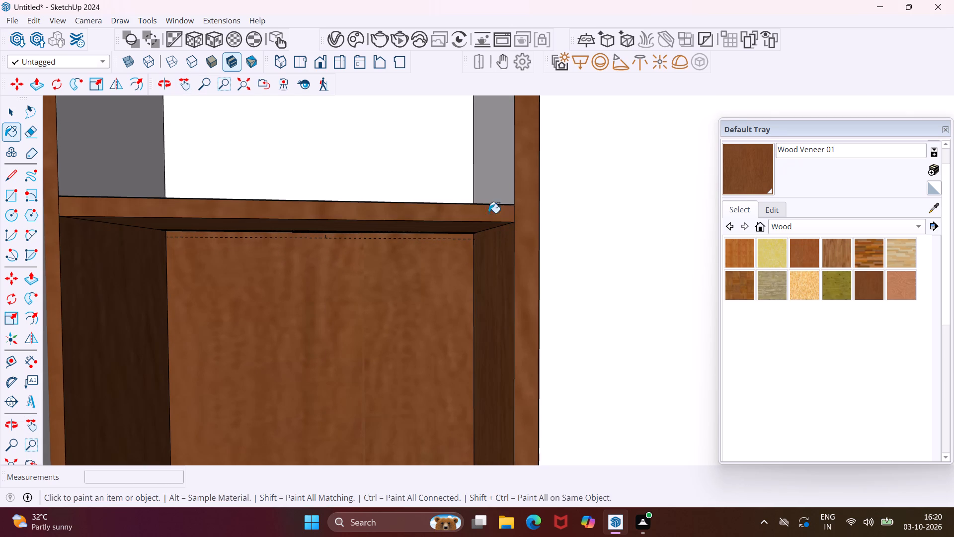
pyautogui.click(492, 178)
pyautogui.click(400, 177)
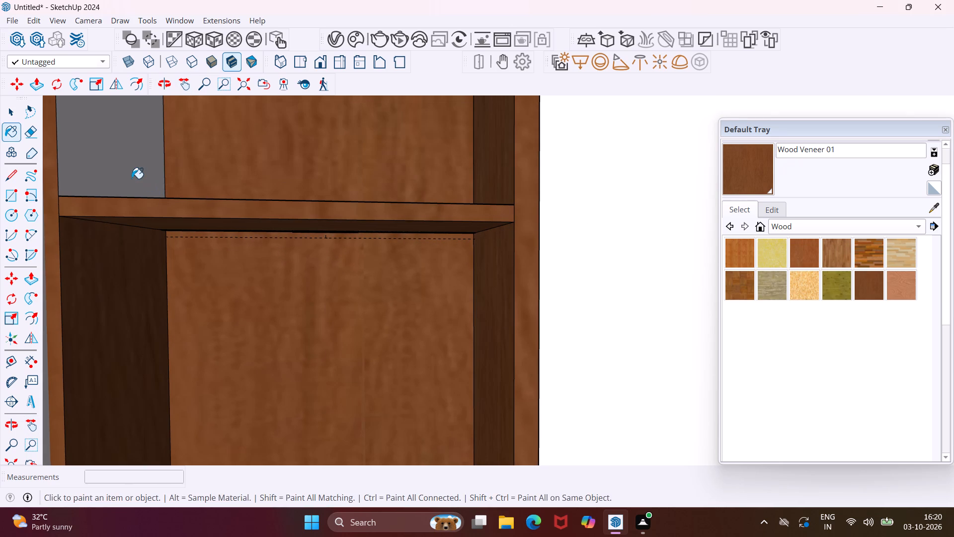
pyautogui.click(130, 175)
pyautogui.moveTo(201, 165); pyautogui.dragTo(218, 256, button='middle')
pyautogui.click(240, 257)
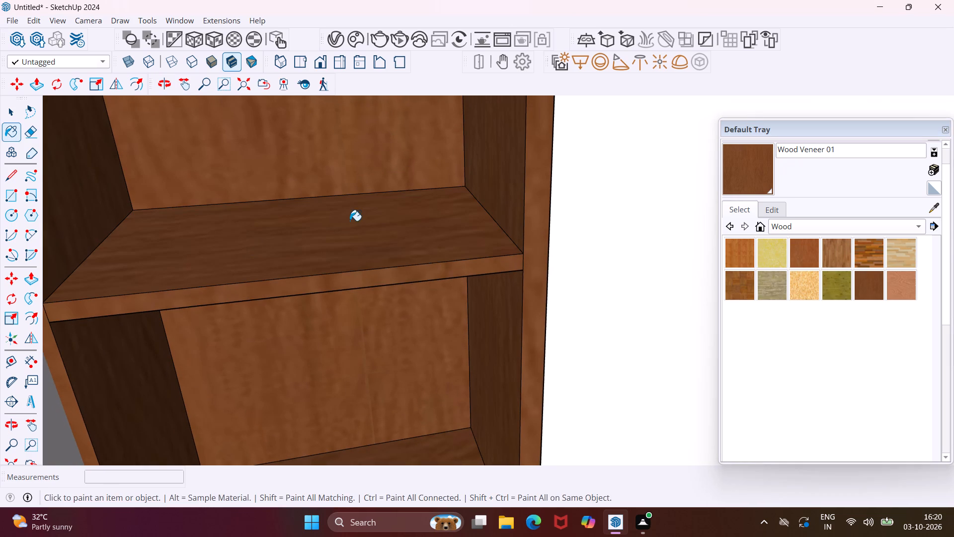
# Paint the highest shelf's top, front edge and underside, plus the back and both inner sides of the top compartment, with Wood Veneer 01.
pyautogui.click(184, 88)
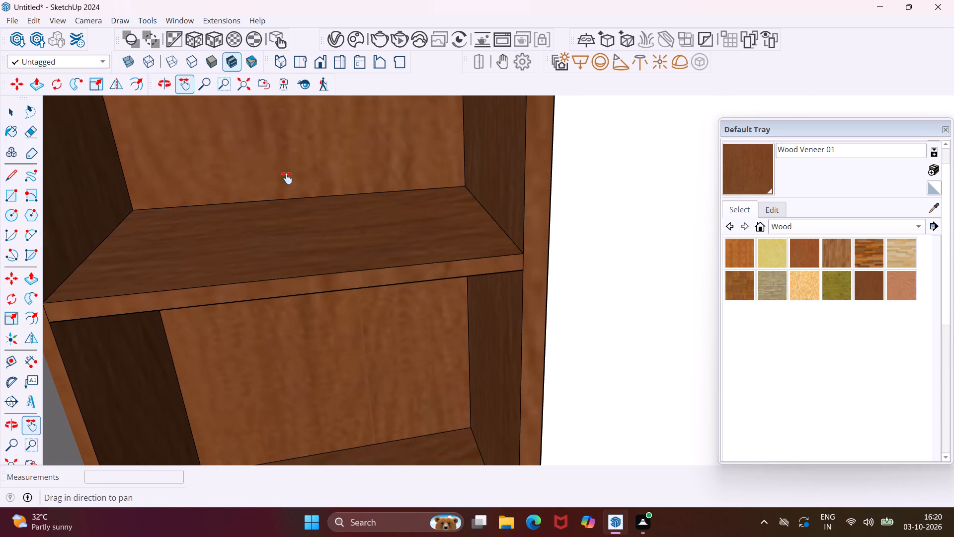
pyautogui.moveTo(347, 201); pyautogui.dragTo(377, 478)
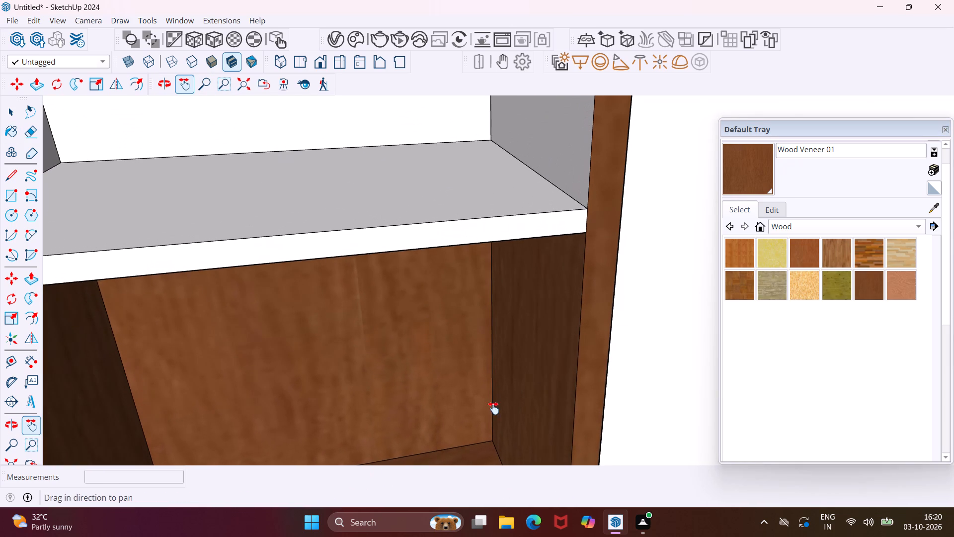
pyautogui.click(763, 163)
pyautogui.click(509, 203)
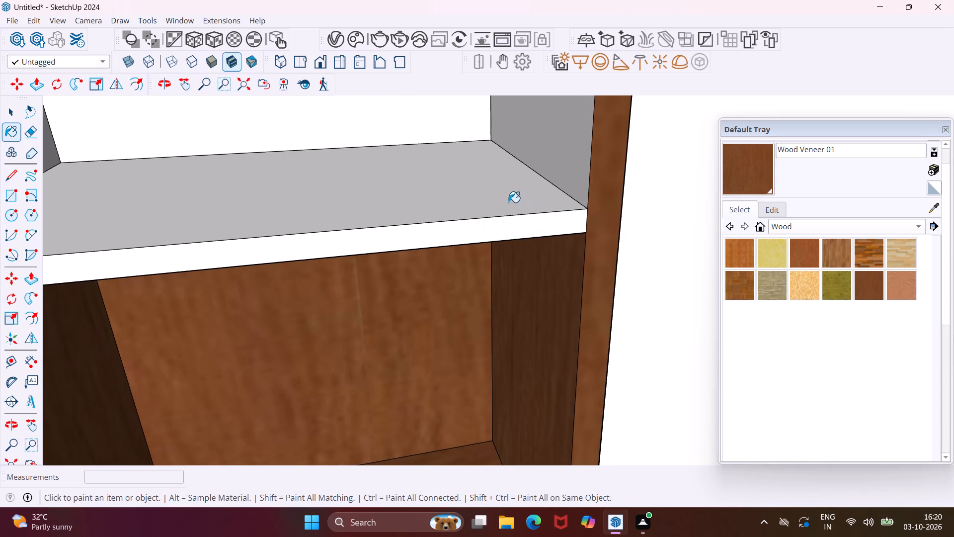
pyautogui.click(519, 224)
pyautogui.click(564, 158)
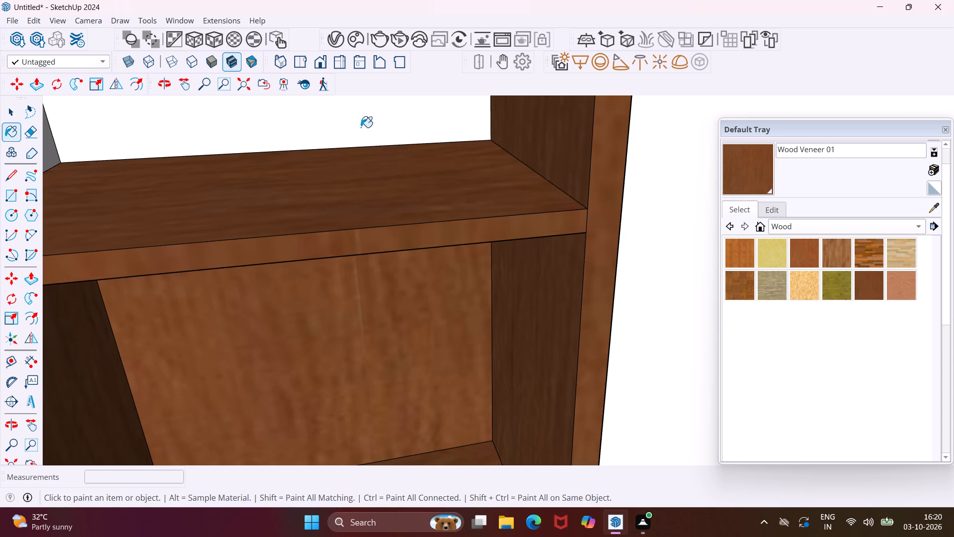
pyautogui.click(361, 127)
pyautogui.click(46, 160)
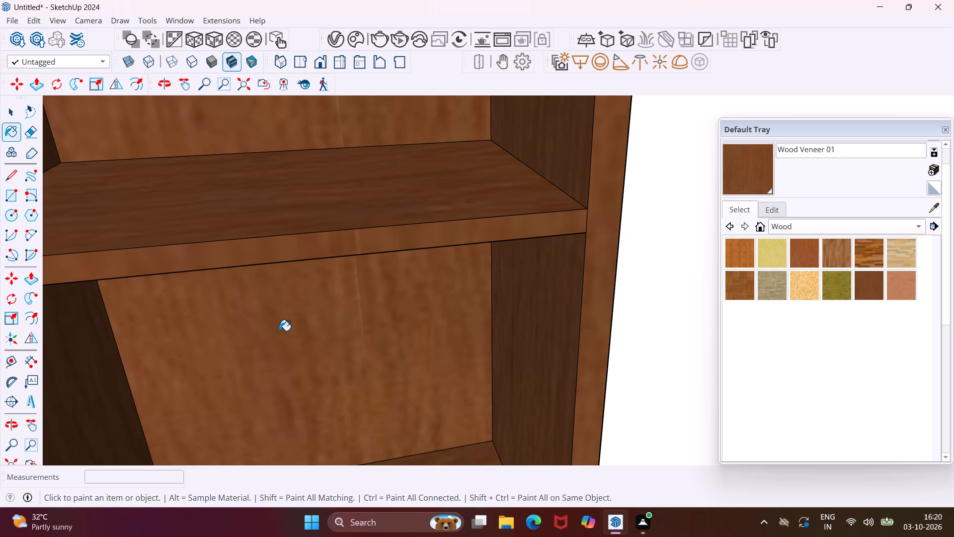
pyautogui.moveTo(279, 331); pyautogui.dragTo(288, 227, button='middle')
pyautogui.click(396, 132)
# Paint the shelving cabinet's top face and both outer side faces with Wood Veneer 01.
pyautogui.moveTo(444, 133); pyautogui.dragTo(410, 274, button='middle')
pyautogui.scroll(-7, 413, 233)
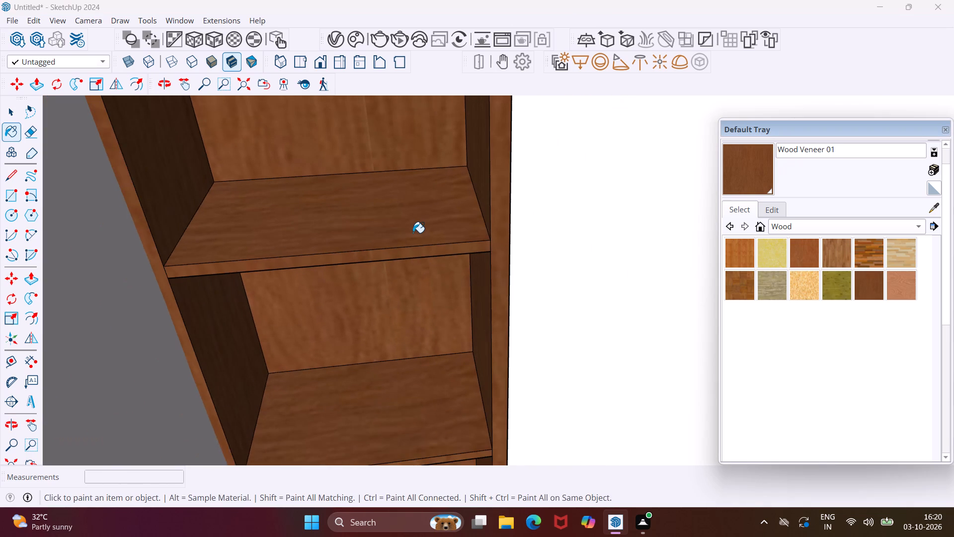
pyautogui.scroll(-13, 413, 233)
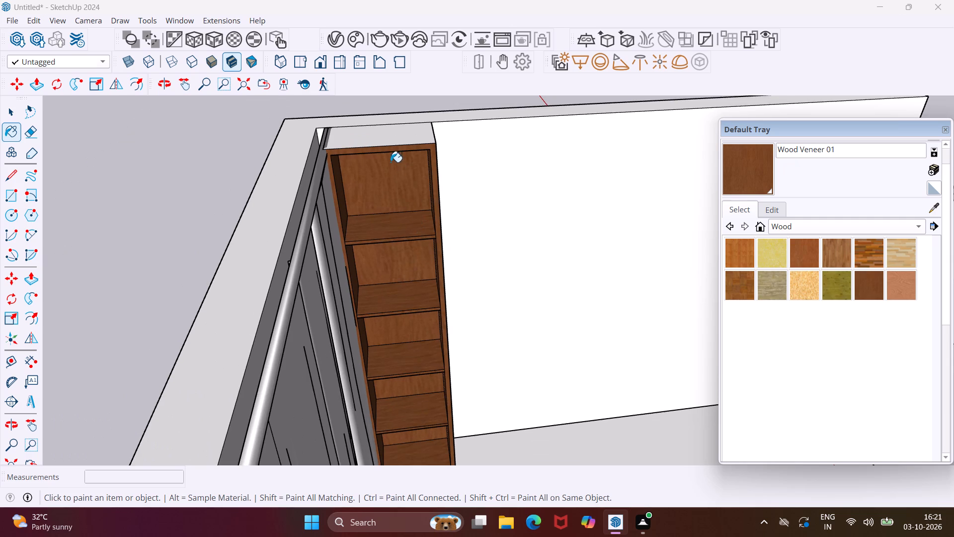
pyautogui.scroll(8, 388, 138)
pyautogui.click(388, 138)
pyautogui.moveTo(388, 138); pyautogui.dragTo(387, 137, button='middle')
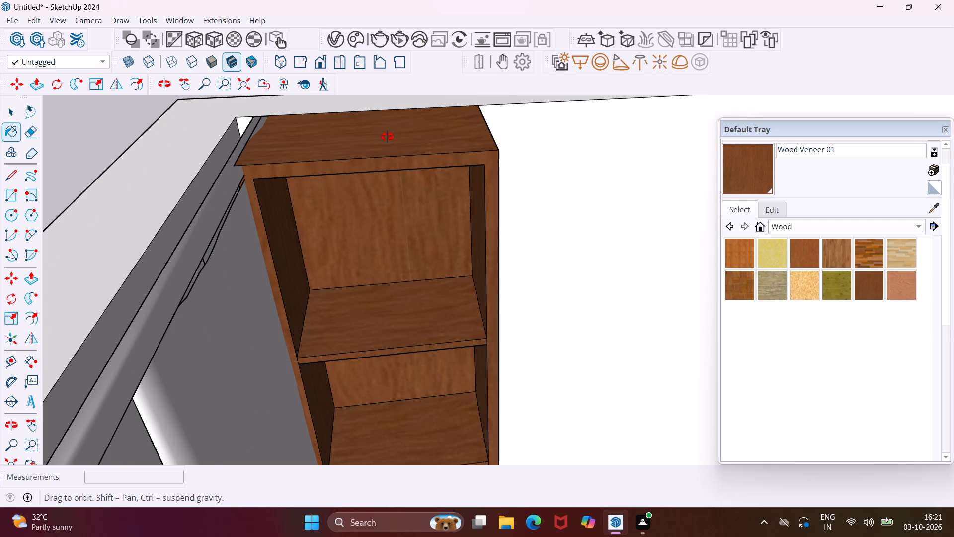
pyautogui.moveTo(387, 137); pyautogui.dragTo(505, 143, button='middle')
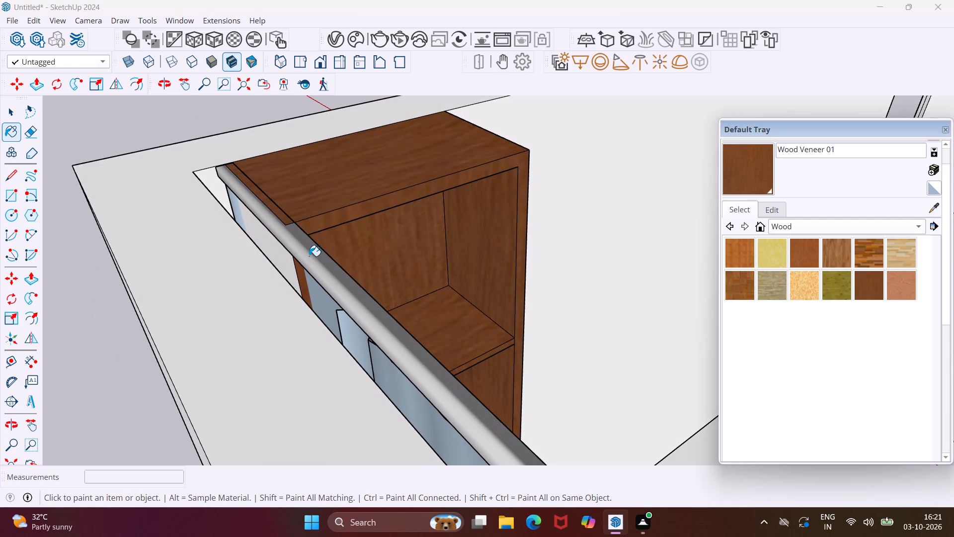
pyautogui.scroll(8, 293, 255)
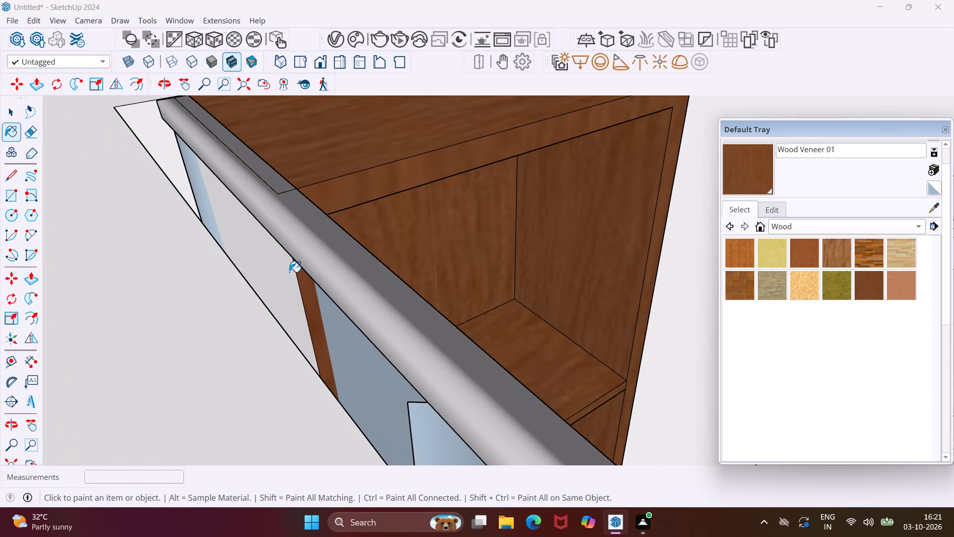
pyautogui.click(289, 272)
pyautogui.moveTo(492, 123); pyautogui.dragTo(348, 184, button='middle')
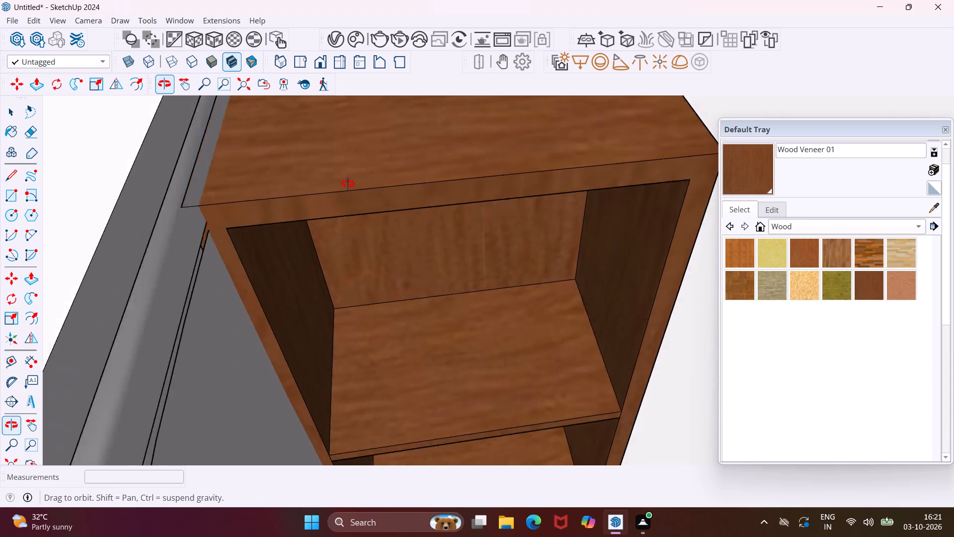
pyautogui.moveTo(348, 184); pyautogui.dragTo(343, 184, button='middle')
pyautogui.scroll(-5, 335, 183)
pyautogui.moveTo(592, 176); pyautogui.dragTo(460, 177, button='middle')
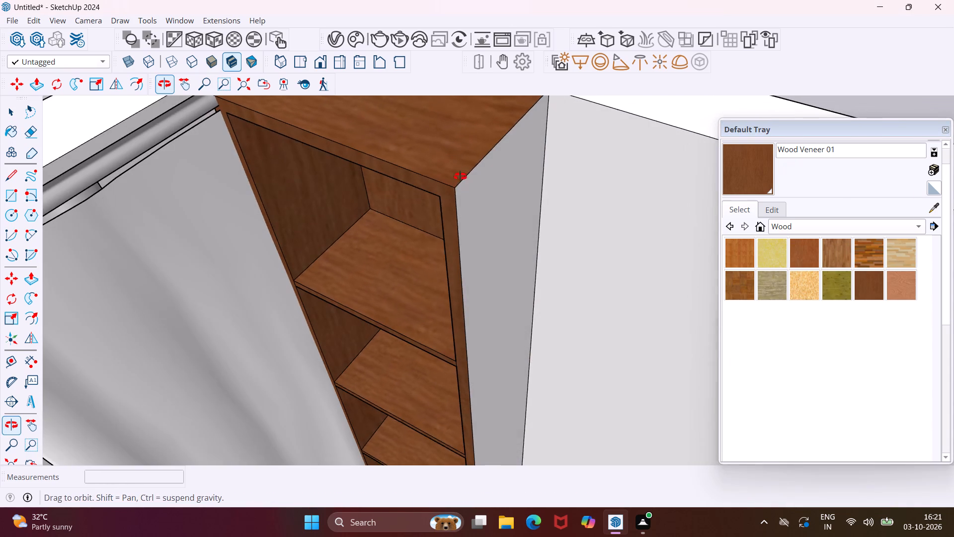
pyautogui.moveTo(460, 177); pyautogui.dragTo(459, 175, button='middle')
pyautogui.click(491, 187)
pyautogui.moveTo(443, 219); pyautogui.dragTo(533, 184, button='middle')
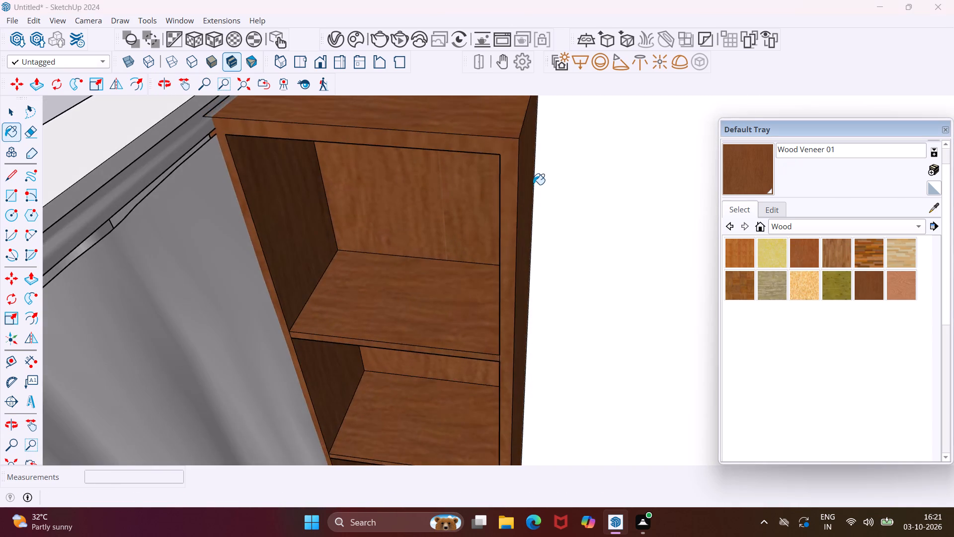
pyautogui.scroll(-12, 533, 184)
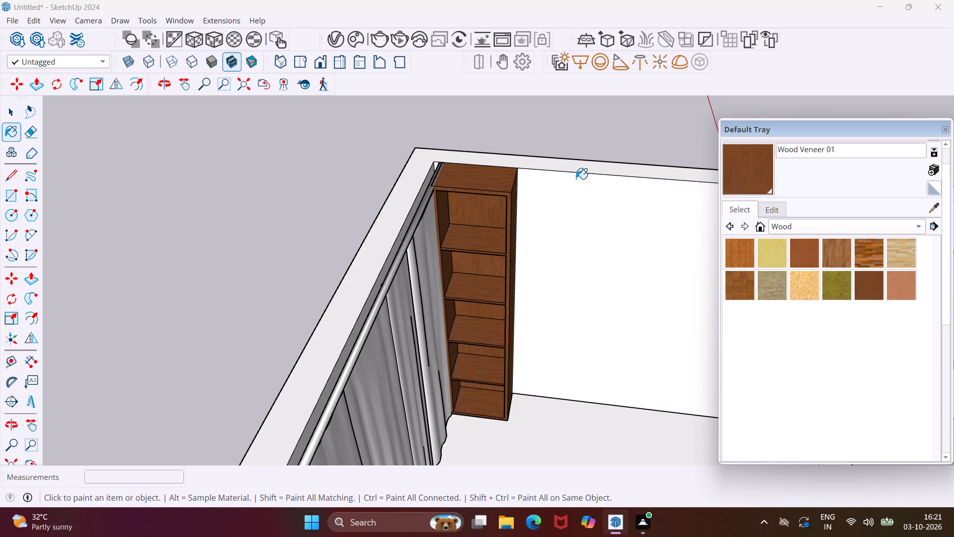
pyautogui.press('Escape')
pyautogui.press('space')
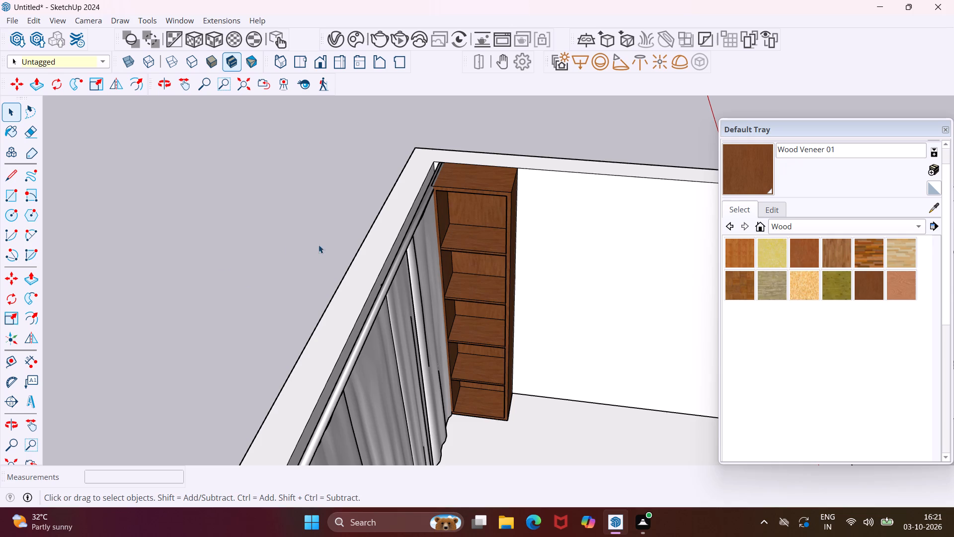
# Draw a thin full-height rectangle, about 2 11/16" by 10', on the wall just beside the shelving cabinet.
pyautogui.click(186, 78)
pyautogui.moveTo(659, 385); pyautogui.dragTo(658, 384)
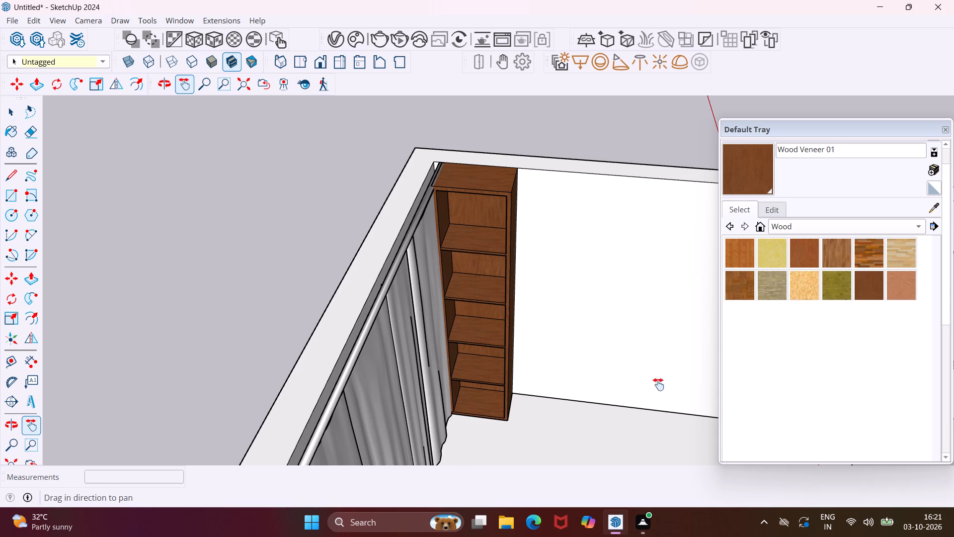
pyautogui.moveTo(658, 384); pyautogui.dragTo(437, 377)
pyautogui.moveTo(437, 377); pyautogui.dragTo(457, 376, button='middle')
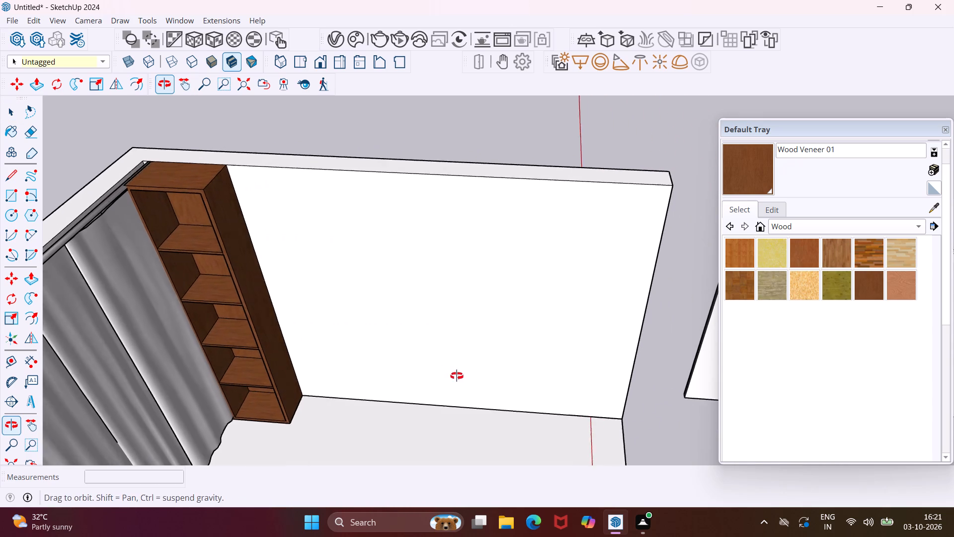
pyautogui.moveTo(457, 376); pyautogui.dragTo(487, 373, button='middle')
pyautogui.press('Escape')
pyautogui.press('space')
pyautogui.moveTo(455, 391); pyautogui.dragTo(457, 390, button='middle')
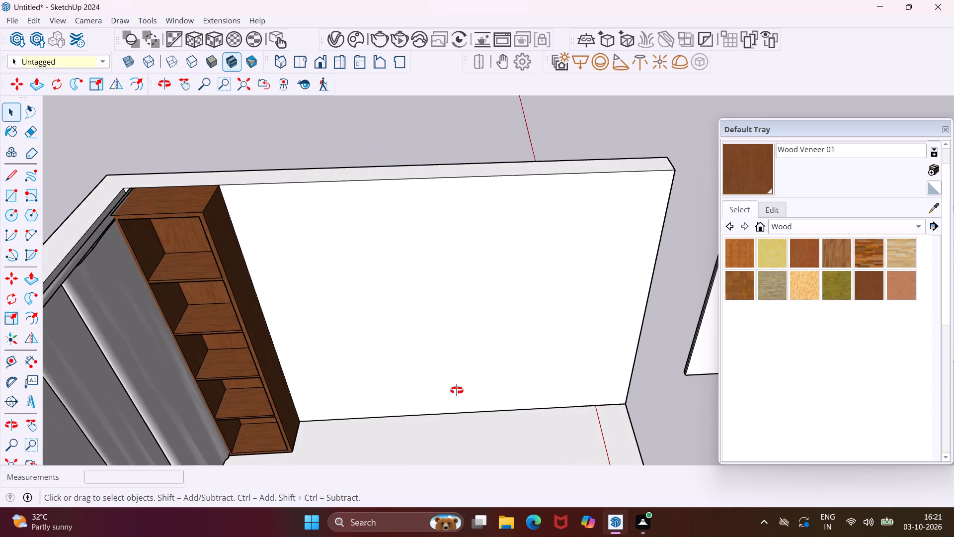
pyautogui.moveTo(457, 390); pyautogui.dragTo(467, 372, button='middle')
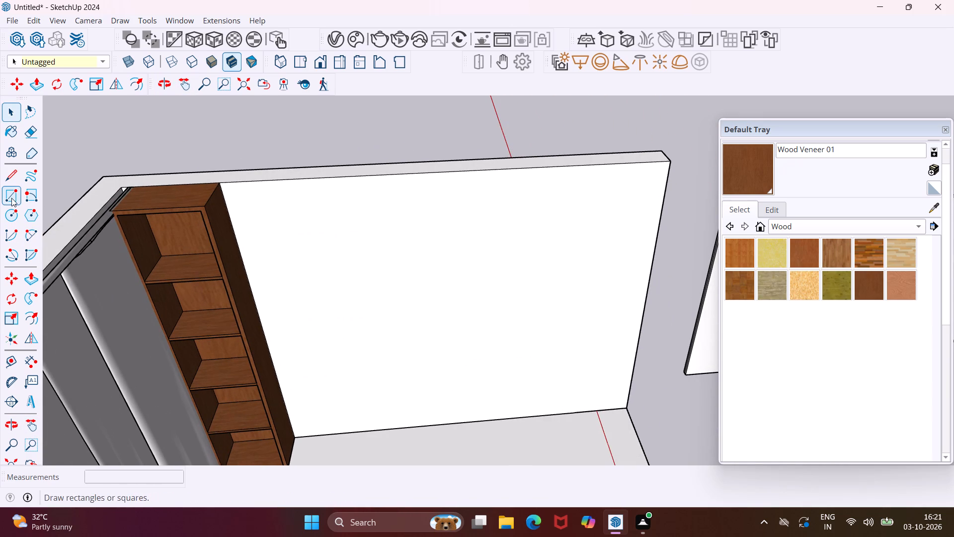
pyautogui.click(11, 197)
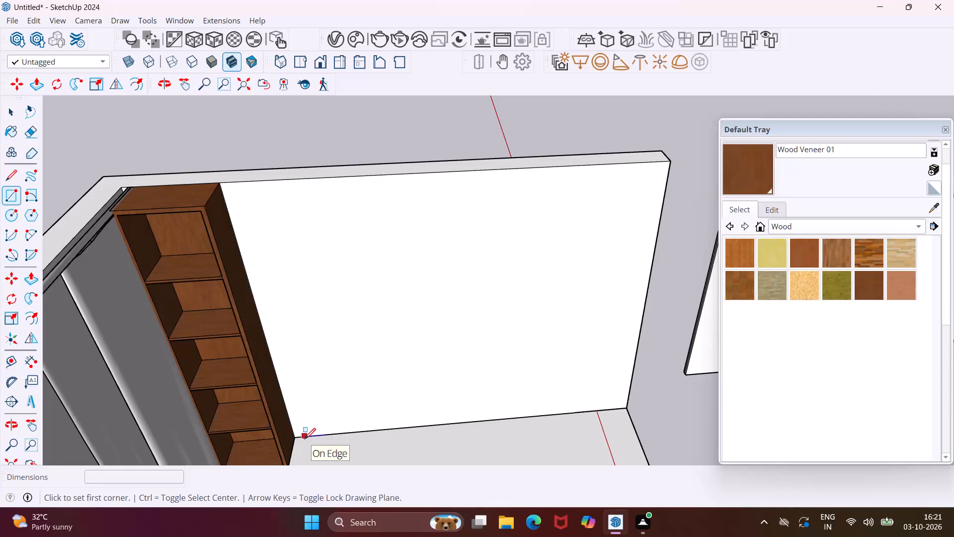
pyautogui.scroll(4, 305, 439)
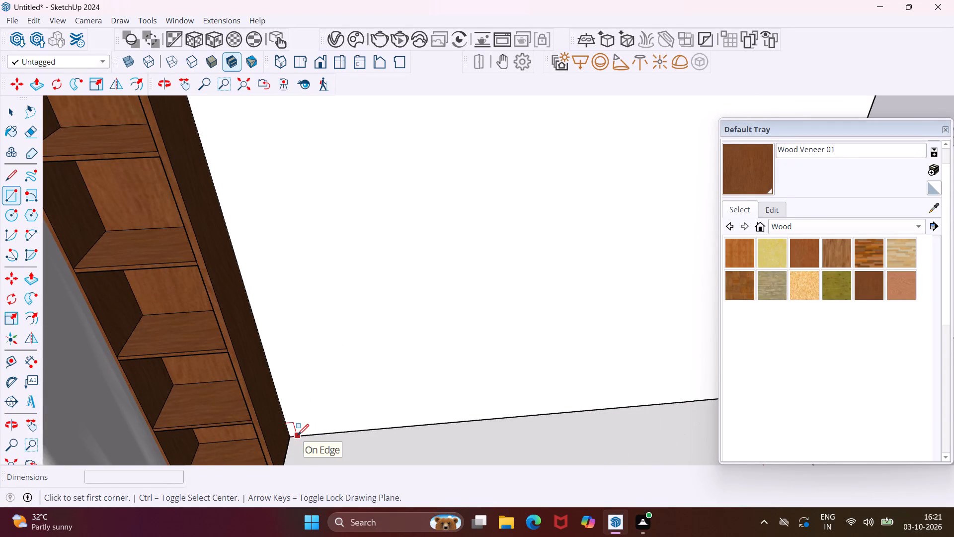
pyautogui.click(298, 435)
pyautogui.scroll(-7, 333, 359)
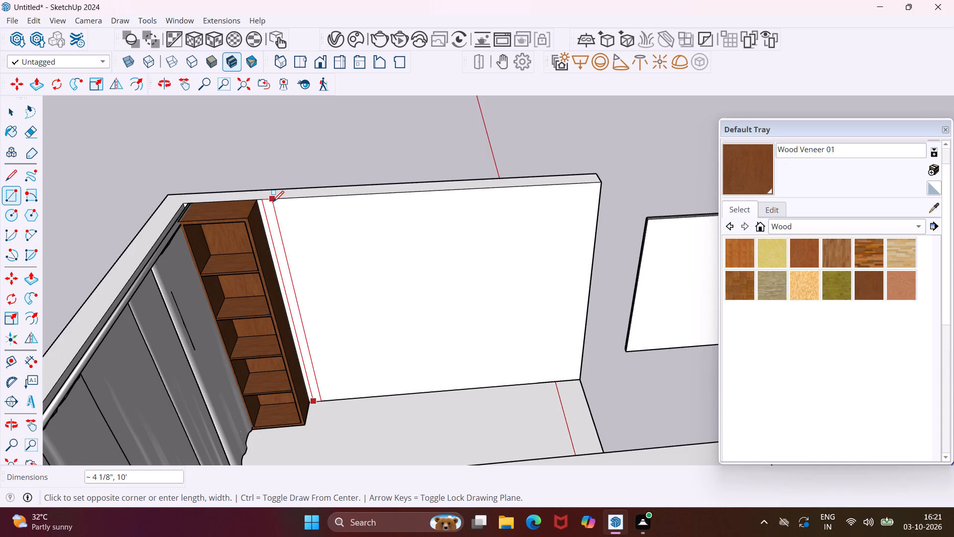
pyautogui.scroll(14, 273, 202)
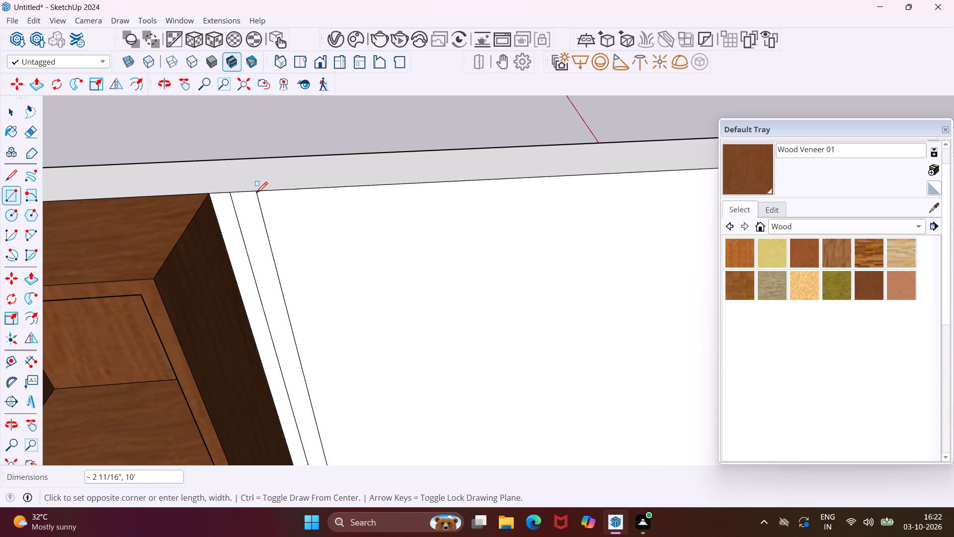
pyautogui.click(256, 193)
pyautogui.press('Escape')
pyautogui.press('space')
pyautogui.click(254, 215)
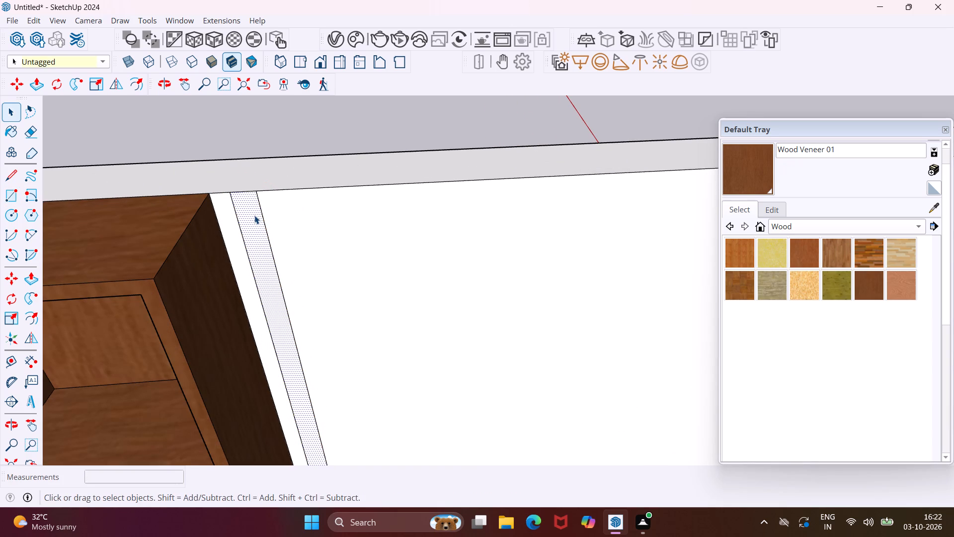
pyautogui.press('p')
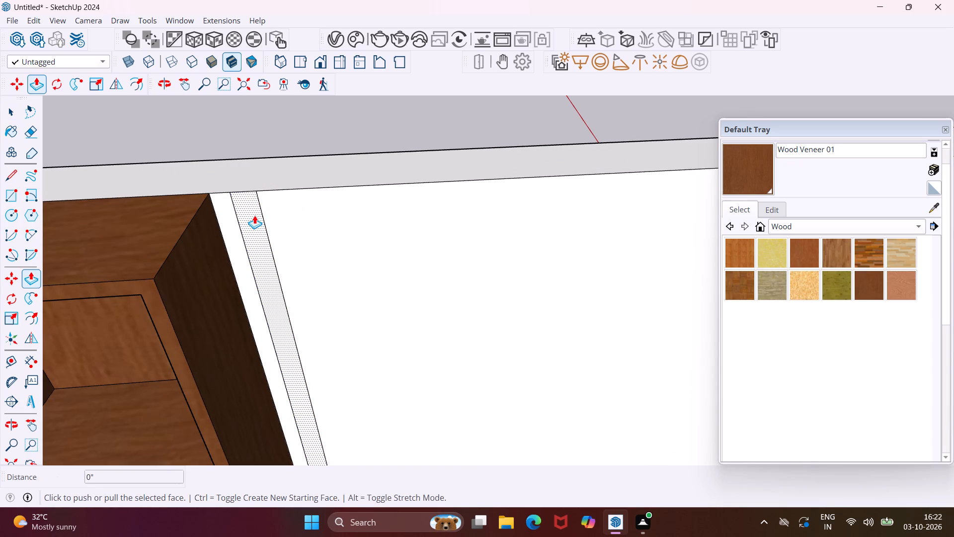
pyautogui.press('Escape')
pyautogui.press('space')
# Make the thin wall strip face beside the cabinet a group, open it for editing and select its face.
pyautogui.click(254, 215)
pyautogui.rightClick(254, 215)
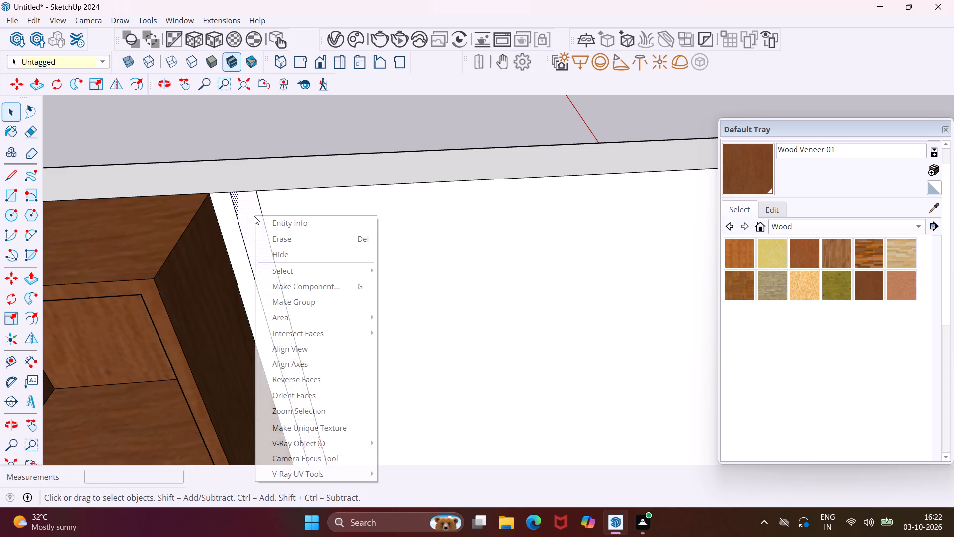
pyautogui.click(292, 306)
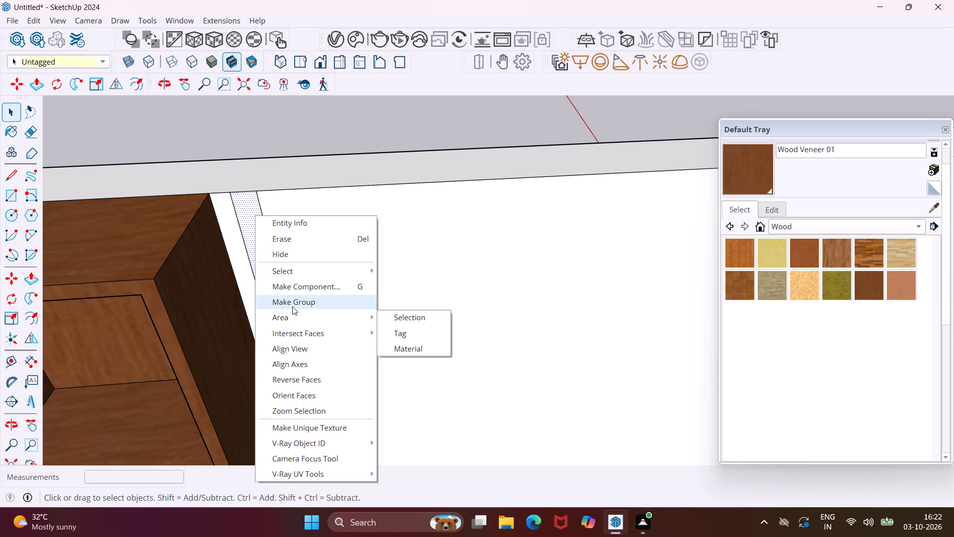
pyautogui.doubleClick(268, 295)
pyautogui.click(268, 295)
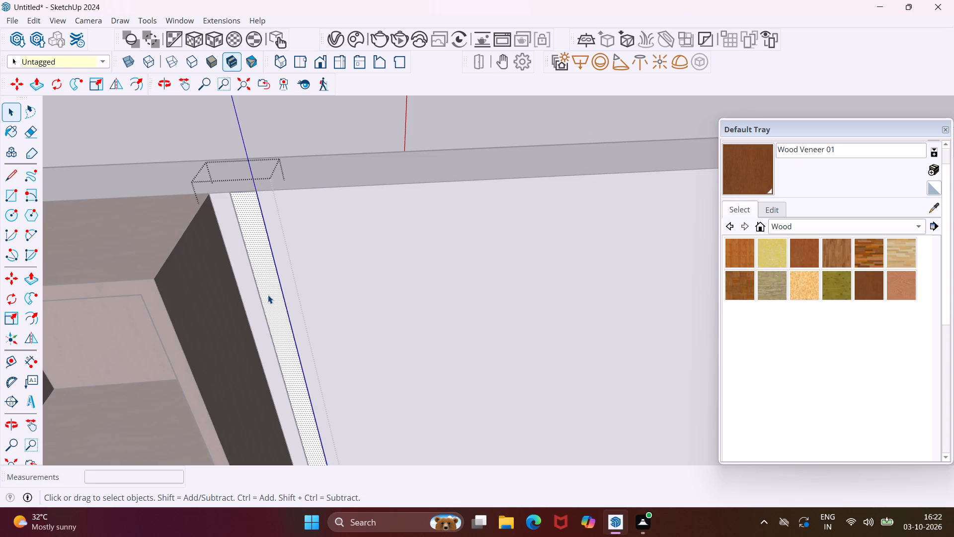
# Extrude the full-height wall strip's face beside the shelving cabinet by 2".
pyautogui.press('p')
pyautogui.click(268, 295)
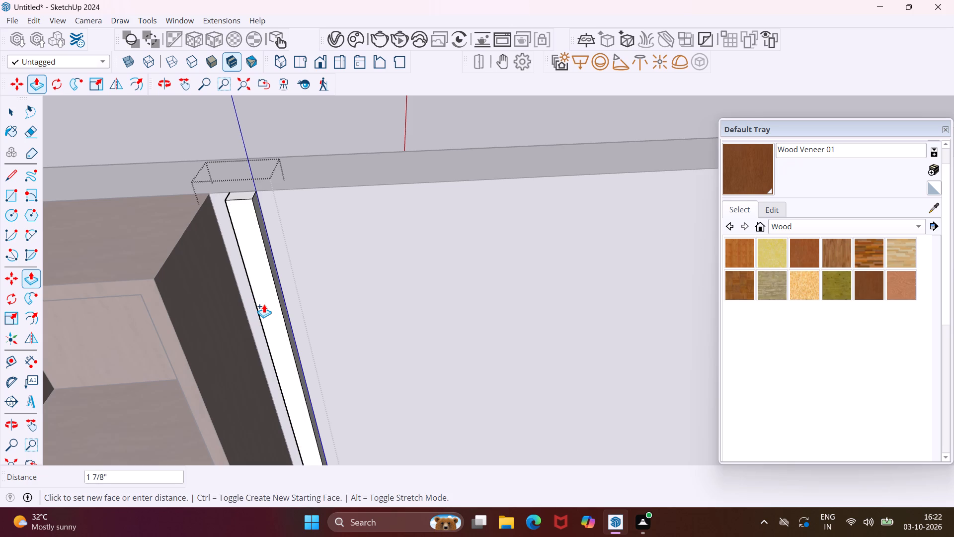
pyautogui.press('2')
pyautogui.hotkey('shift', '"')
pyautogui.press('Return')
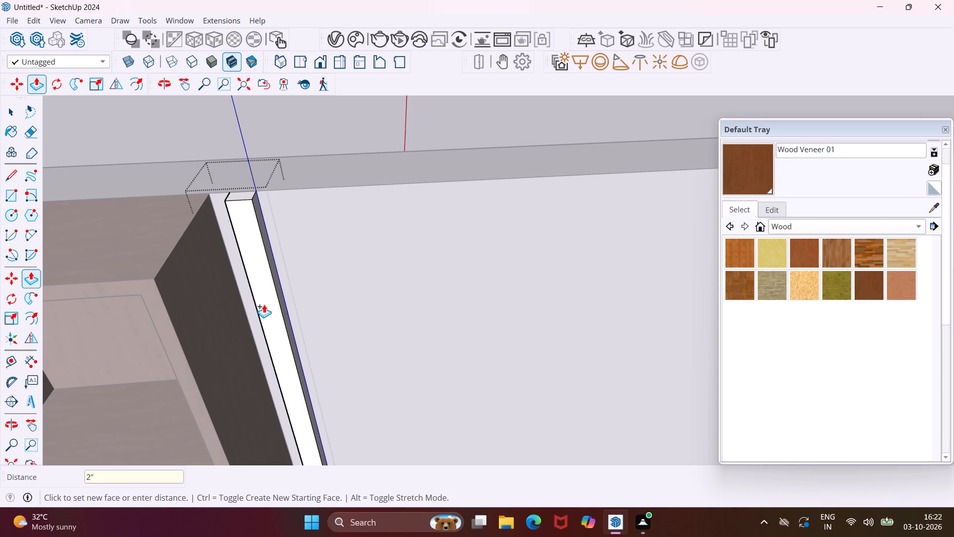
pyautogui.press('Escape')
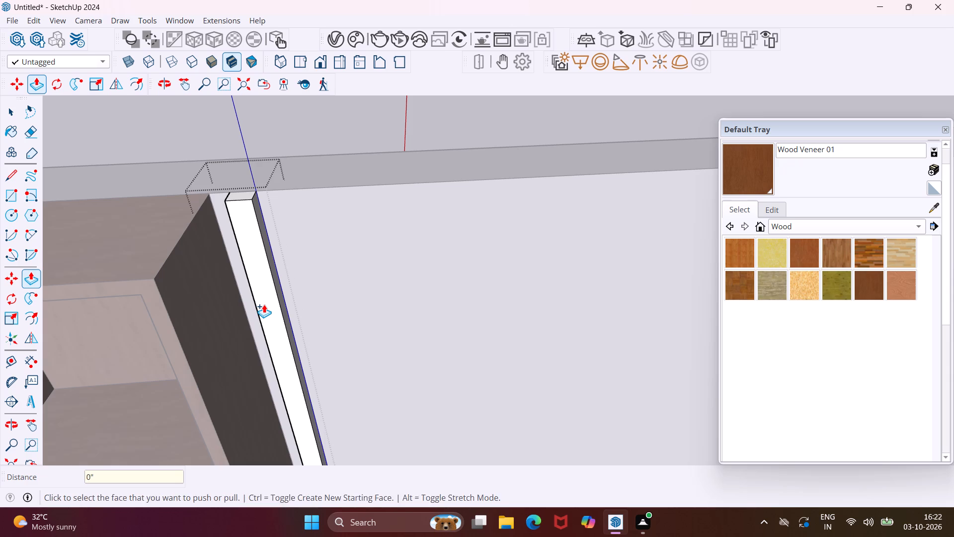
pyautogui.press('space')
# Paint the wall strip's front face, both long sides and top end with Wood Veneer 01.
pyautogui.click(745, 180)
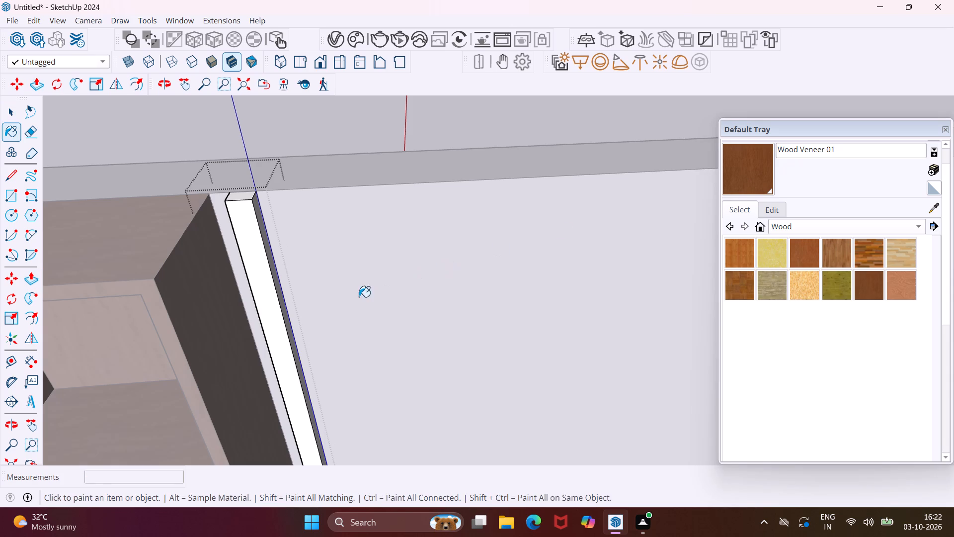
pyautogui.scroll(8, 264, 323)
pyautogui.click(273, 316)
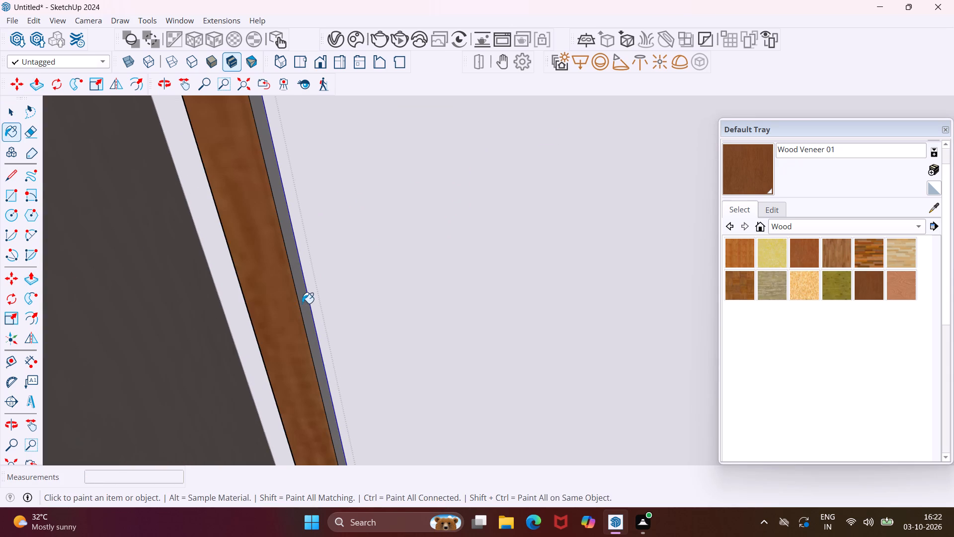
pyautogui.click(302, 302)
pyautogui.scroll(-5, 302, 302)
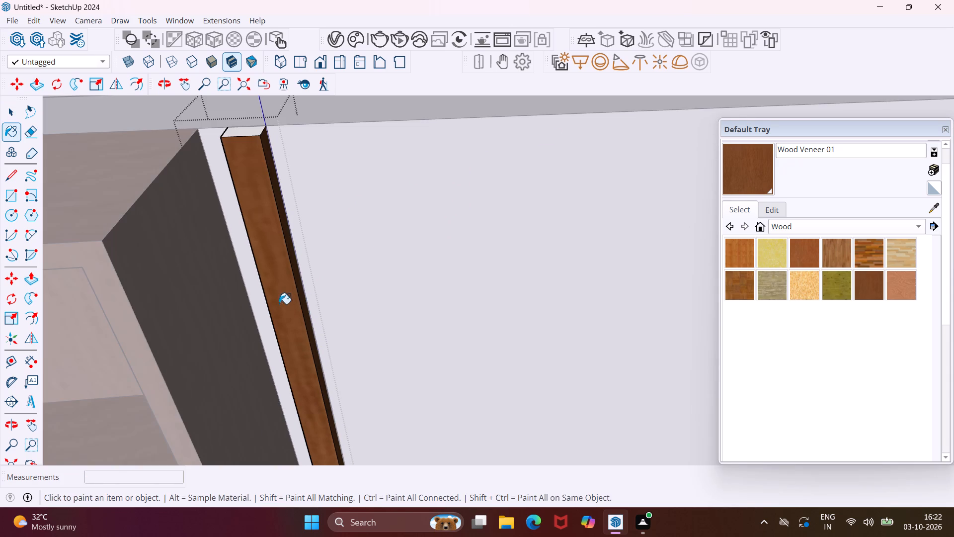
pyautogui.moveTo(279, 303); pyautogui.dragTo(502, 315, button='middle')
pyautogui.scroll(3, 191, 342)
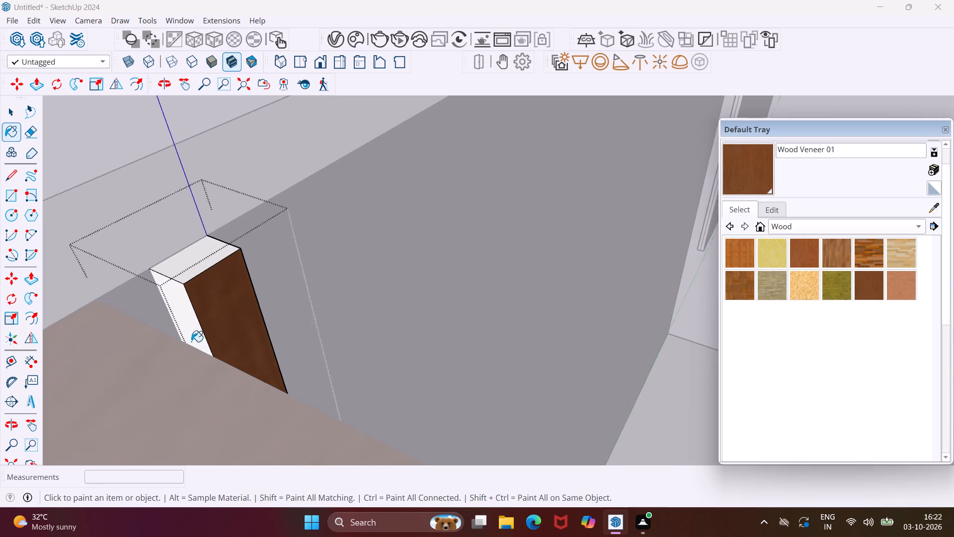
pyautogui.click(195, 327)
pyautogui.click(203, 257)
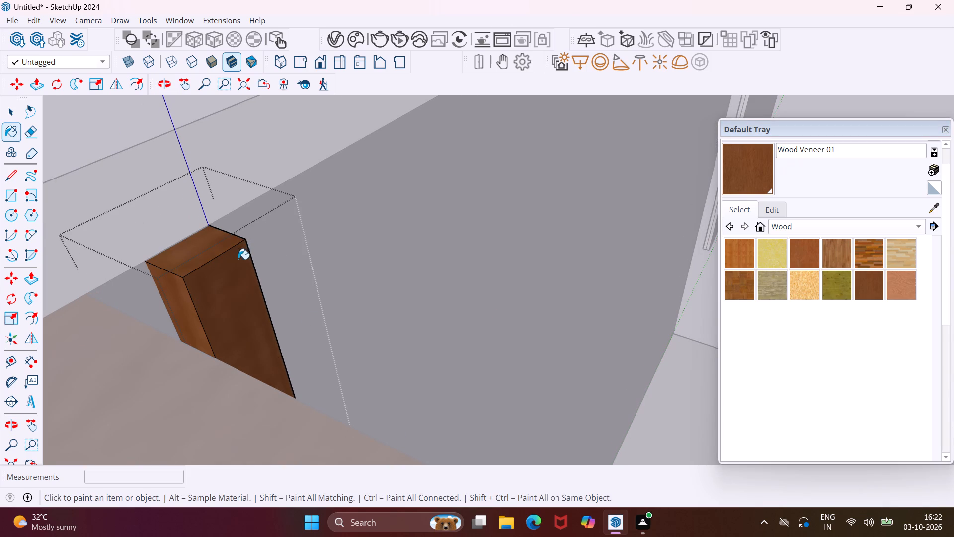
pyautogui.scroll(1, 239, 259)
pyautogui.moveTo(239, 259); pyautogui.dragTo(118, 258, button='middle')
pyautogui.scroll(-10, 118, 236)
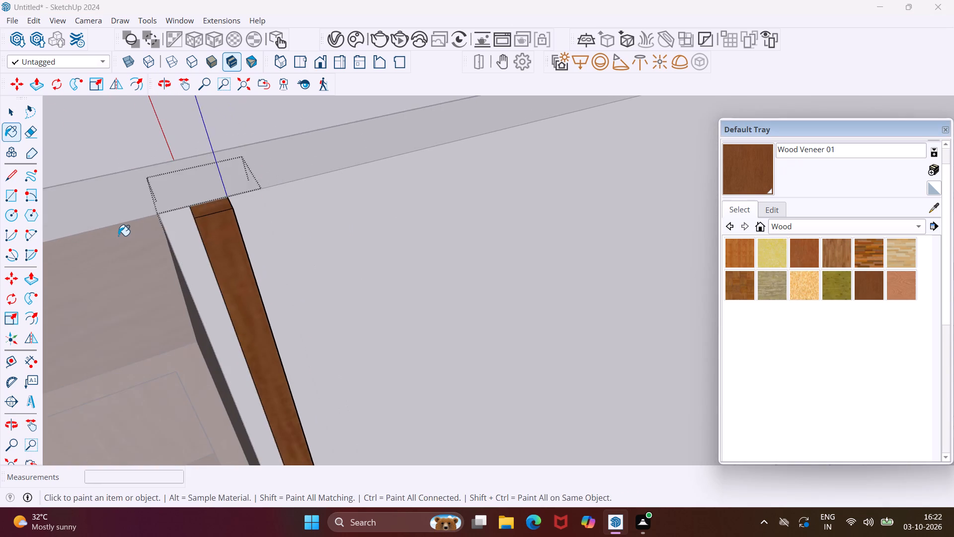
pyautogui.scroll(-1, 118, 236)
pyautogui.press('Escape')
pyautogui.press('space')
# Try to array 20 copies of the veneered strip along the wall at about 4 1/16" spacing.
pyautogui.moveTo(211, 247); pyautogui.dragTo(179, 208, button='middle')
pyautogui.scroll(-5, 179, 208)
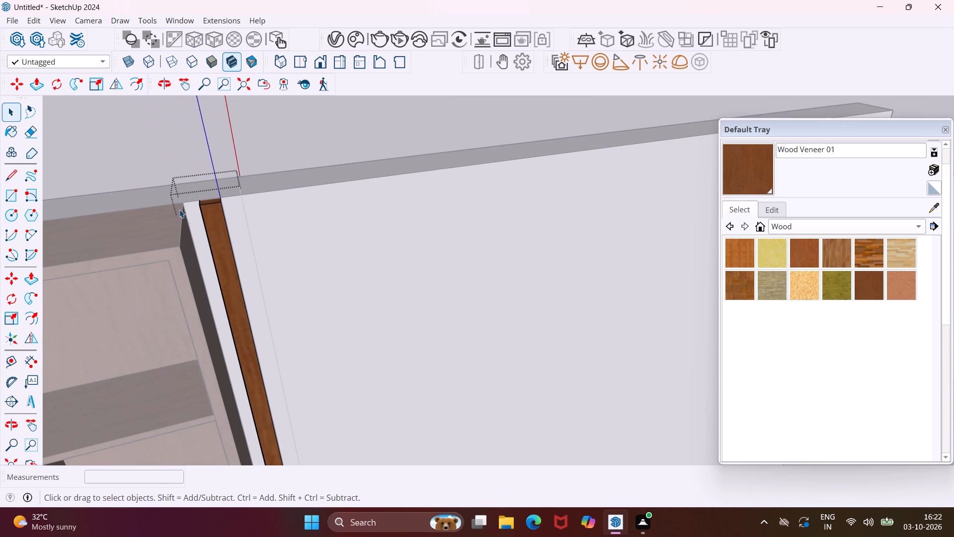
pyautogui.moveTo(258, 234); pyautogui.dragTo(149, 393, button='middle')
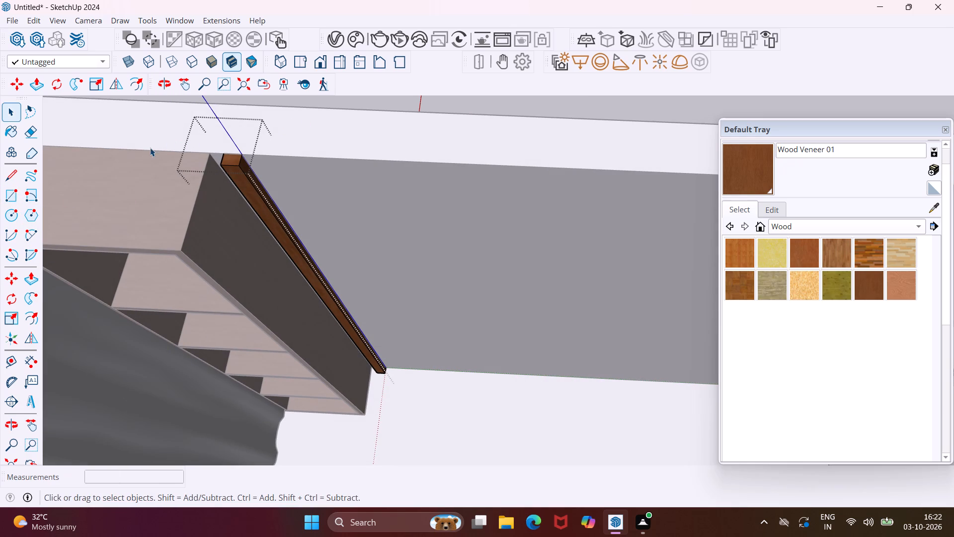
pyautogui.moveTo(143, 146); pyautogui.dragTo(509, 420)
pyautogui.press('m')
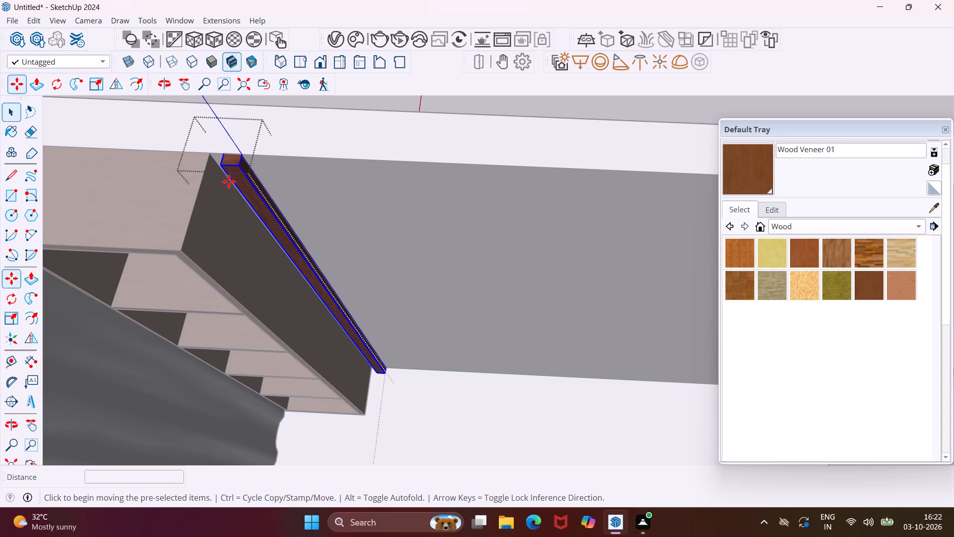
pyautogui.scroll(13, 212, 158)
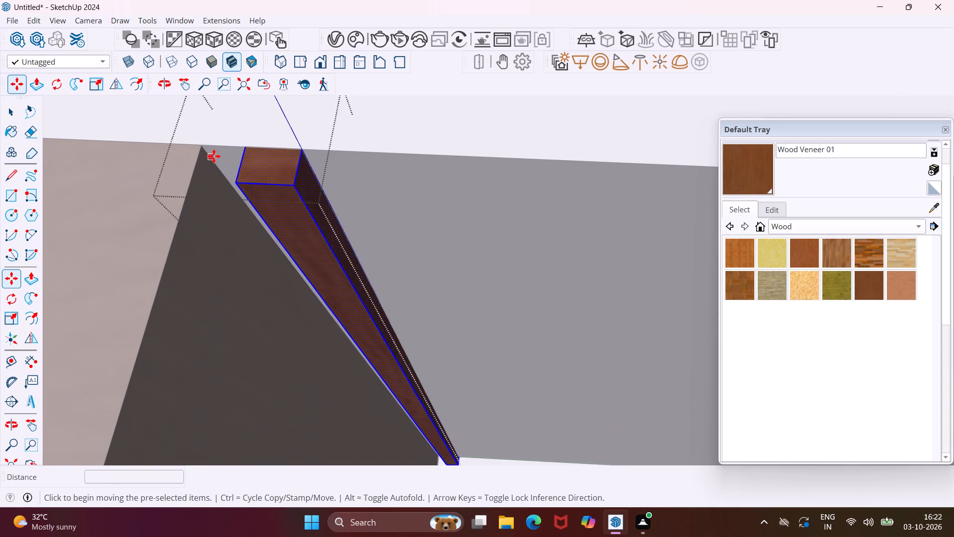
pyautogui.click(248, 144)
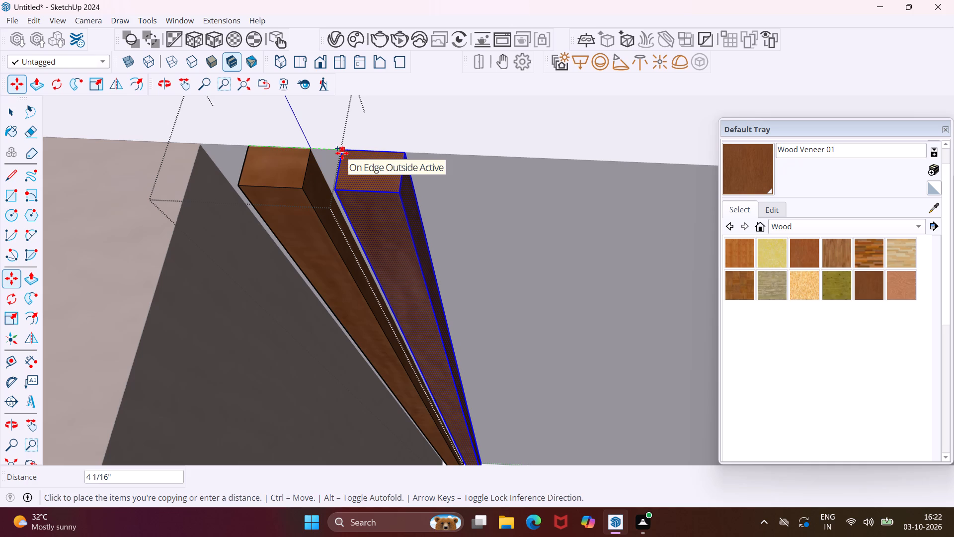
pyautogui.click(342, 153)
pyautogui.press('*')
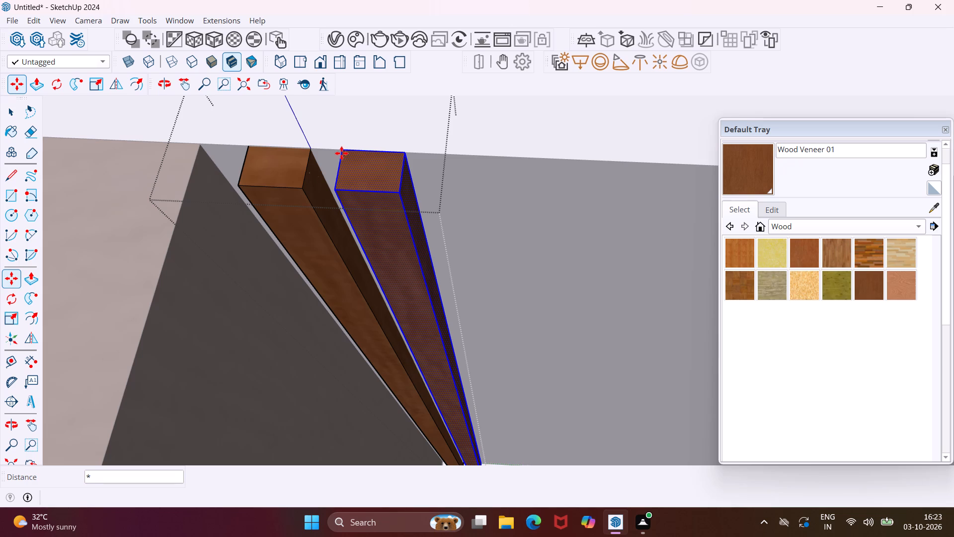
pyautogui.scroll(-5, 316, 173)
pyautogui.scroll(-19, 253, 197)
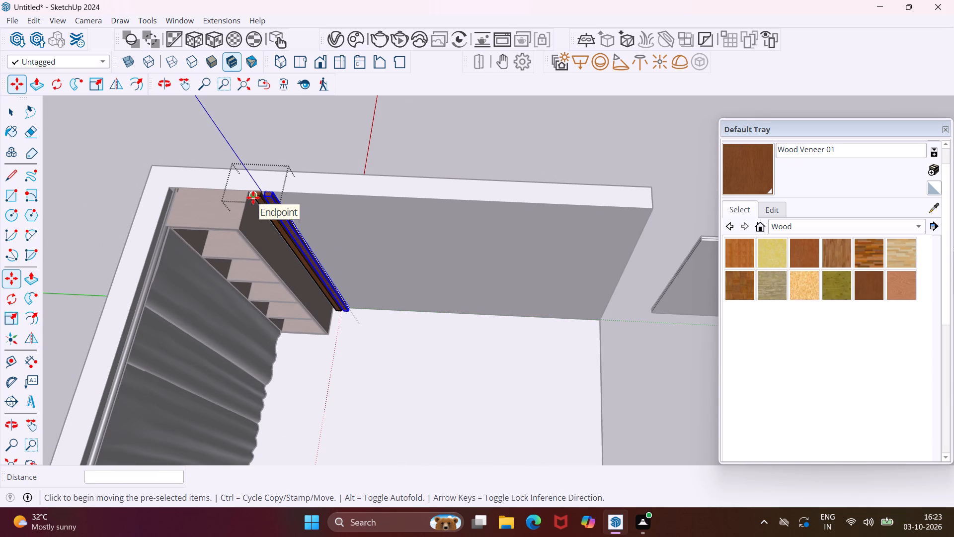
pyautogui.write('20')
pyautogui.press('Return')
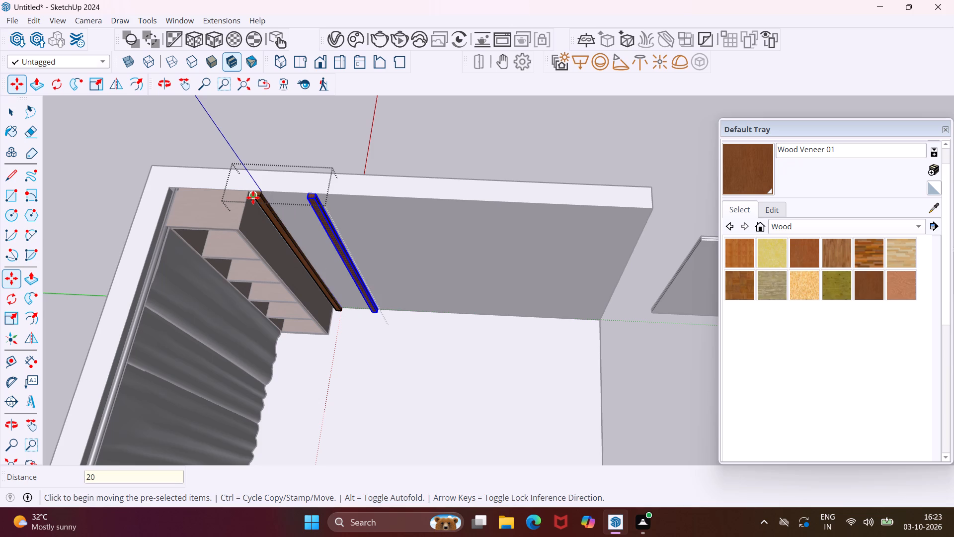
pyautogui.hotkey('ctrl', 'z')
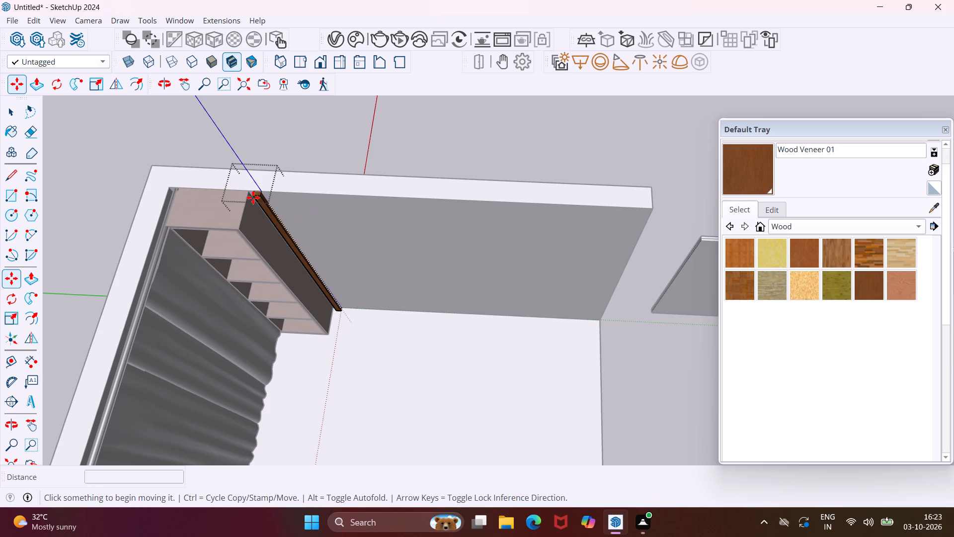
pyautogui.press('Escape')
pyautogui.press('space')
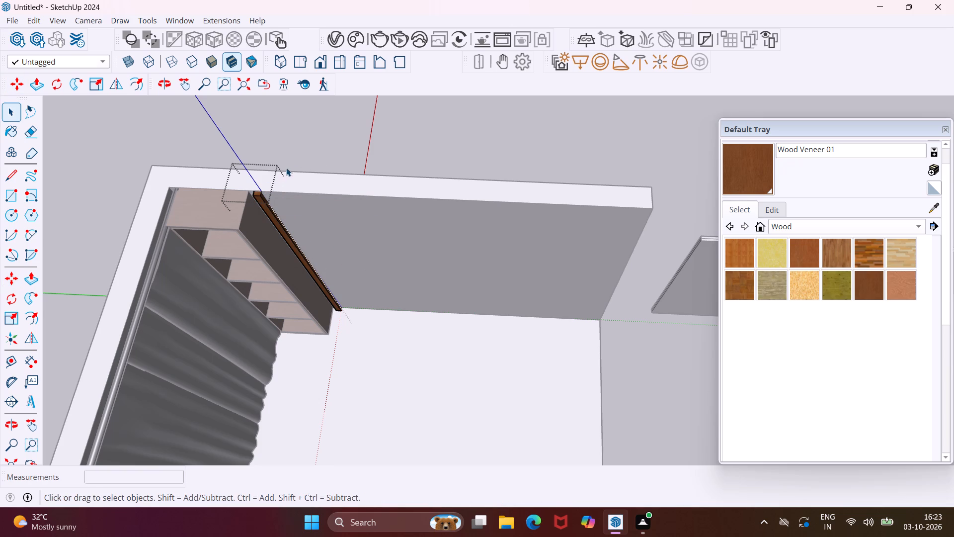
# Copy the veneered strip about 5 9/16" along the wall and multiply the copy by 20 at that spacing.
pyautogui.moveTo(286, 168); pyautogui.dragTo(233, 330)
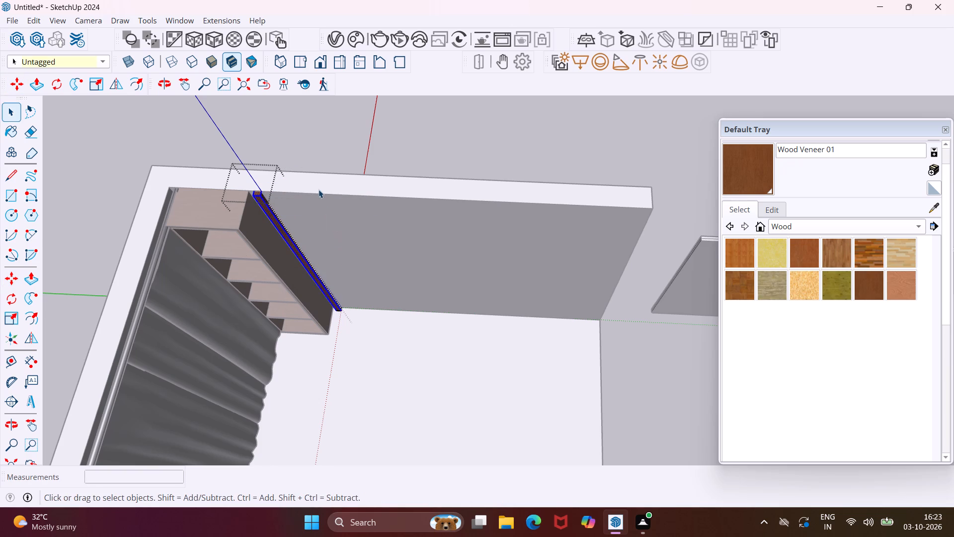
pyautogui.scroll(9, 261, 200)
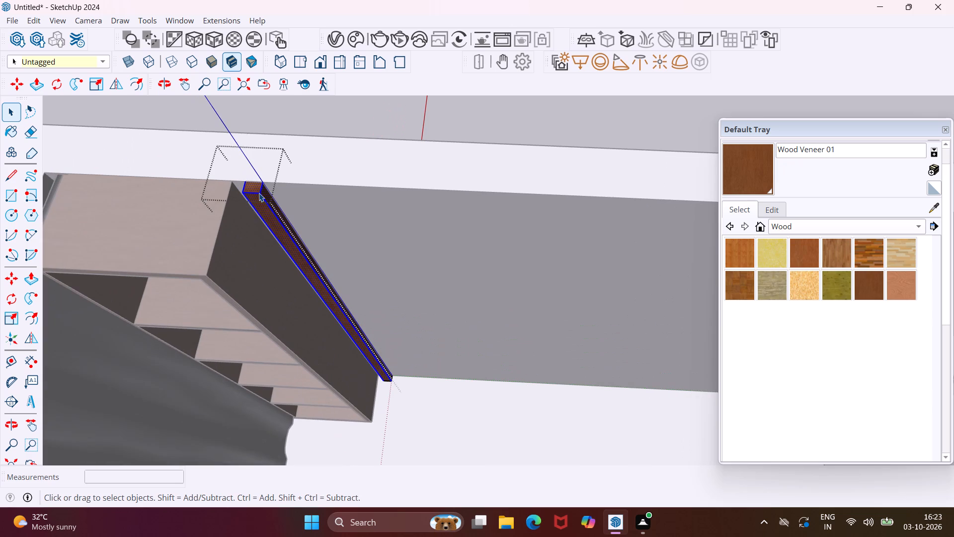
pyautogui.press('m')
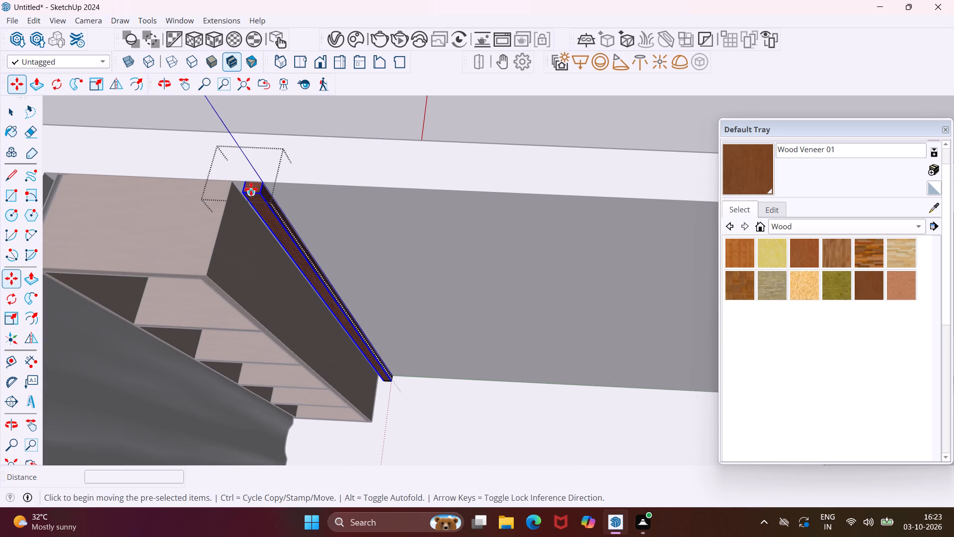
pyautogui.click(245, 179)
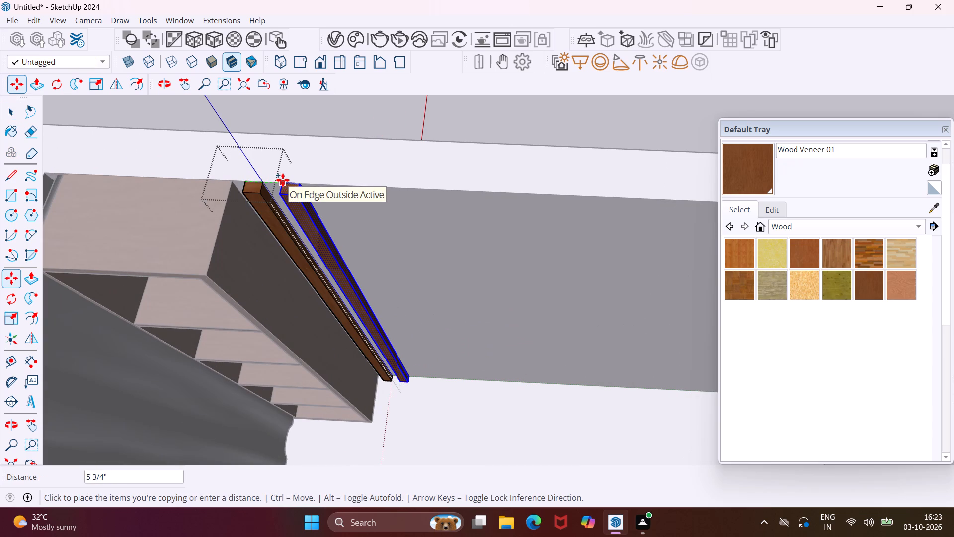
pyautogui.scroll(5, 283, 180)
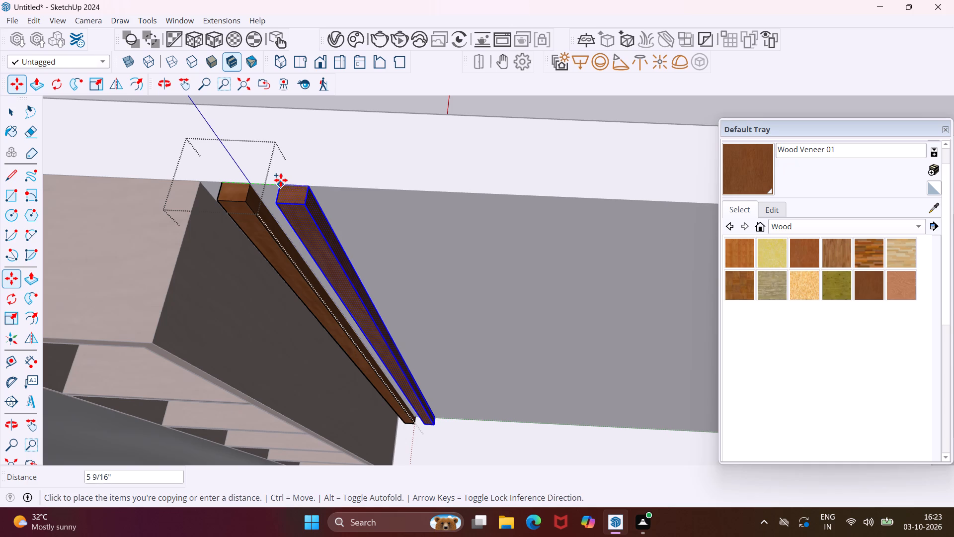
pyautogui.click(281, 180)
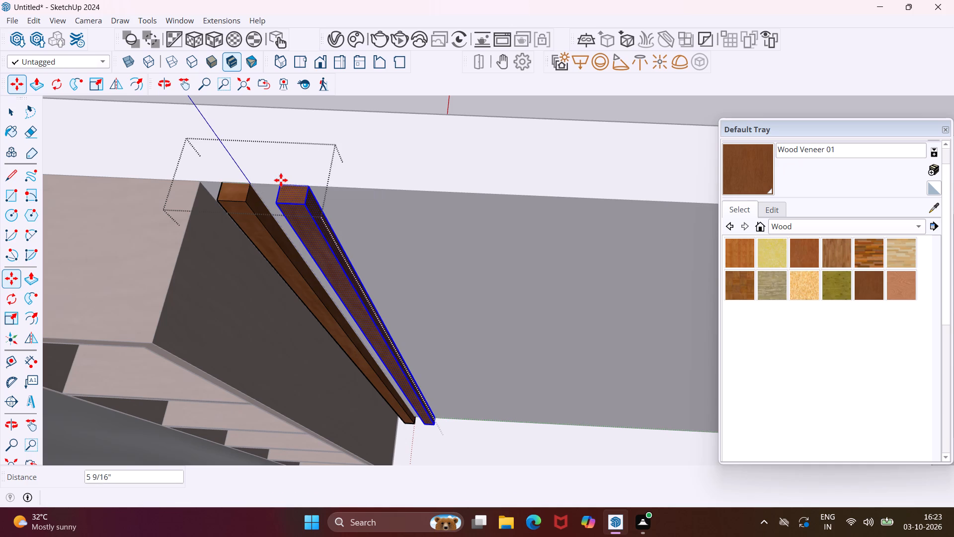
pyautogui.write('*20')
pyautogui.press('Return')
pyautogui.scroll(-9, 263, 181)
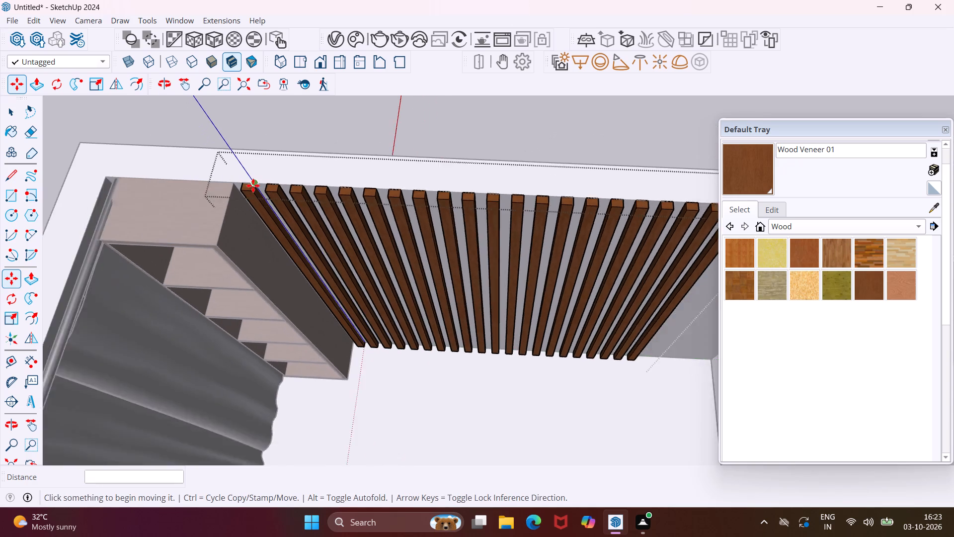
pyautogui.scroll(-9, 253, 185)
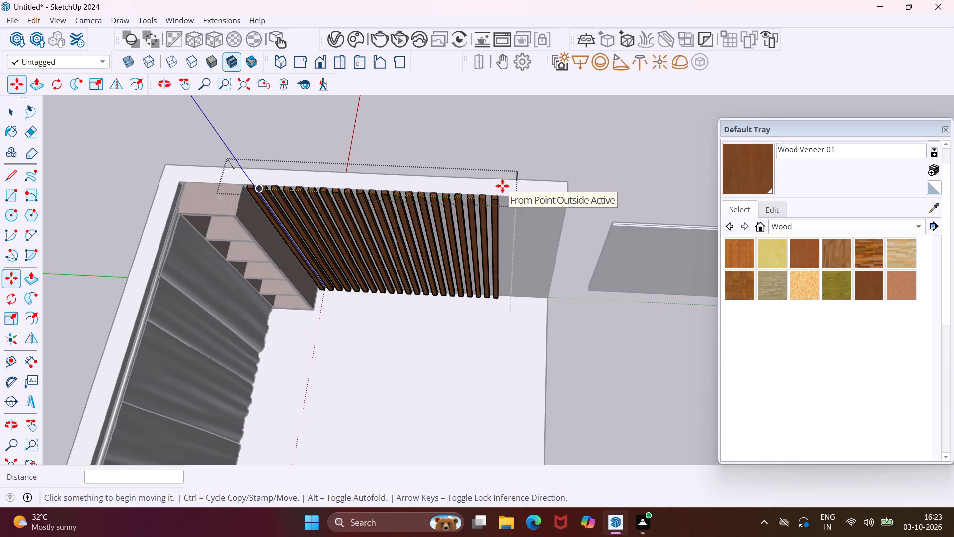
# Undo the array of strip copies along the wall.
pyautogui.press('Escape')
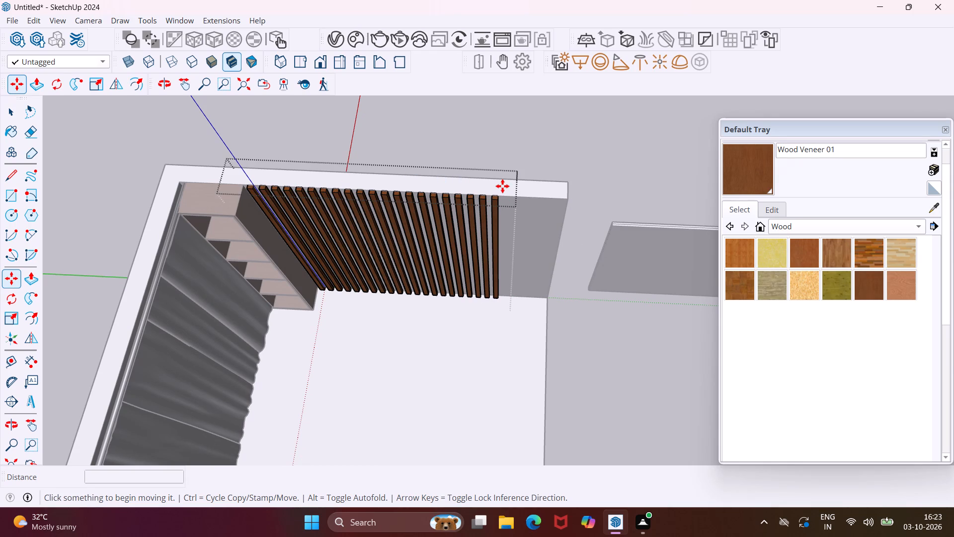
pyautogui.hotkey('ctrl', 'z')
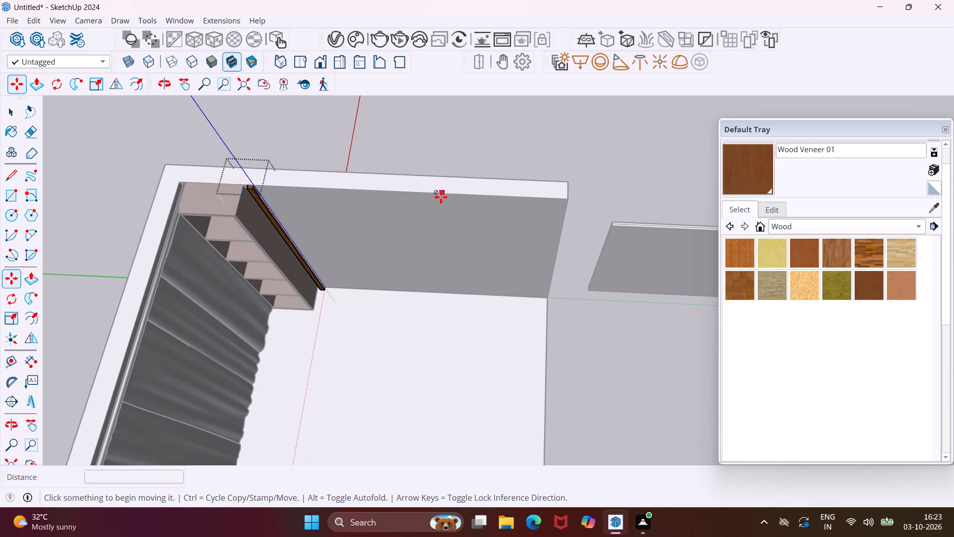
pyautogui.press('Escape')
# Copy the veneered strip about 5 1/4" along the wall and multiply the copy by 30 at that spacing.
pyautogui.press('space')
pyautogui.moveTo(311, 161); pyautogui.dragTo(242, 306)
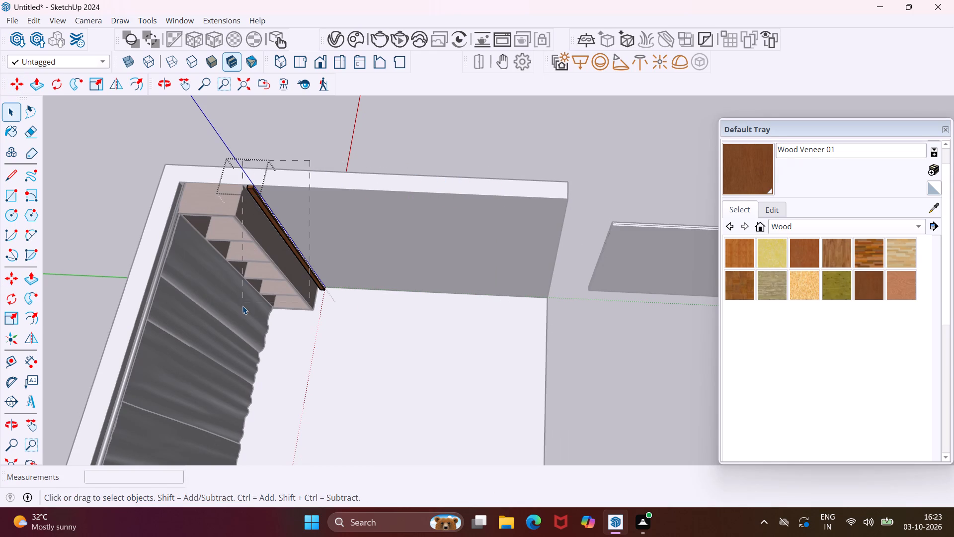
pyautogui.moveTo(242, 306); pyautogui.dragTo(241, 316)
pyautogui.scroll(6, 325, 275)
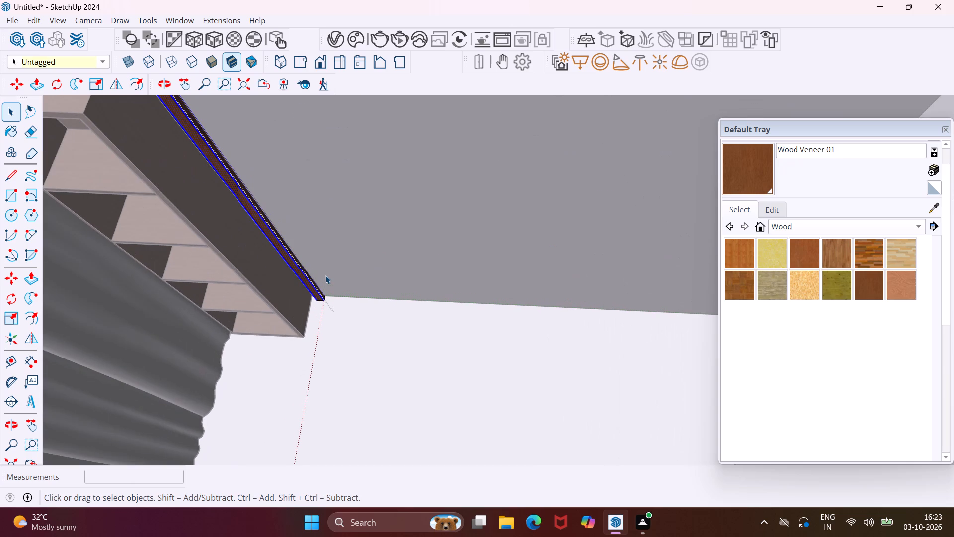
pyautogui.scroll(-10, 345, 246)
pyautogui.moveTo(334, 147); pyautogui.dragTo(278, 321)
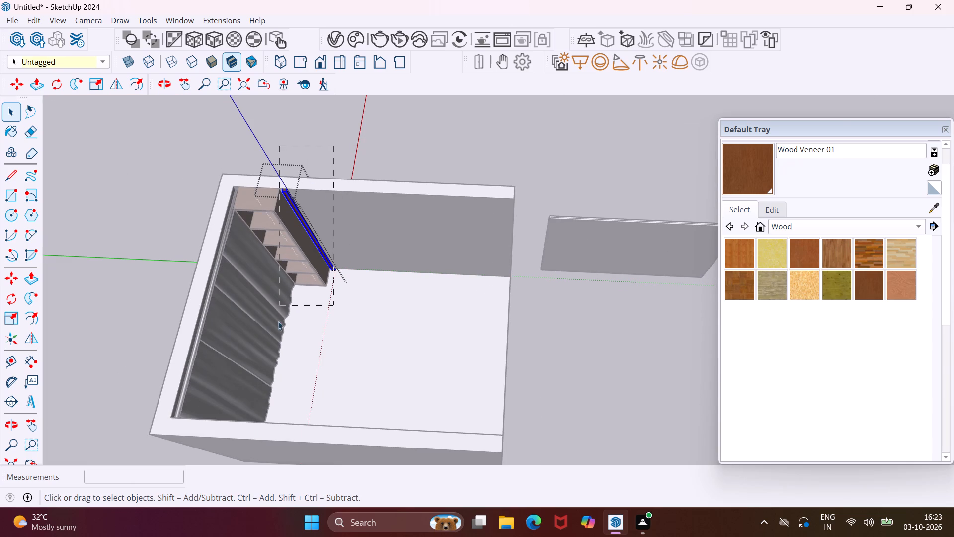
pyautogui.moveTo(278, 321); pyautogui.dragTo(264, 358)
pyautogui.moveTo(371, 174); pyautogui.dragTo(270, 335)
pyautogui.moveTo(270, 335); pyautogui.dragTo(251, 347)
pyautogui.press('m')
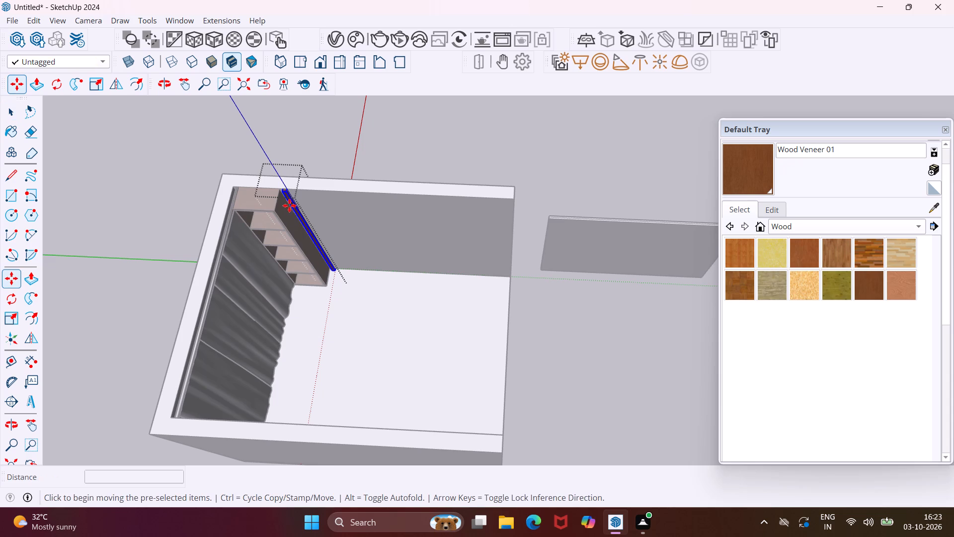
pyautogui.scroll(20, 285, 192)
pyautogui.scroll(3, 285, 192)
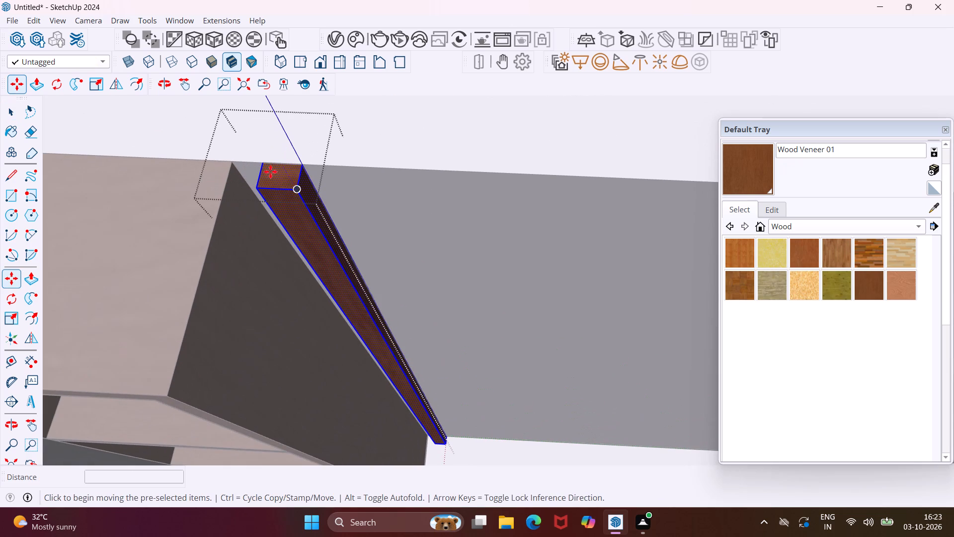
pyautogui.click(259, 163)
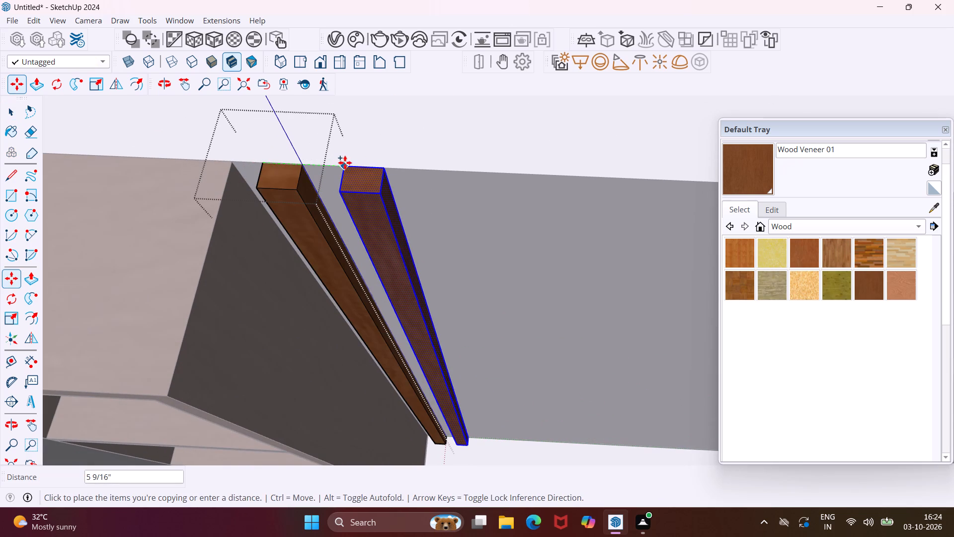
pyautogui.click(339, 170)
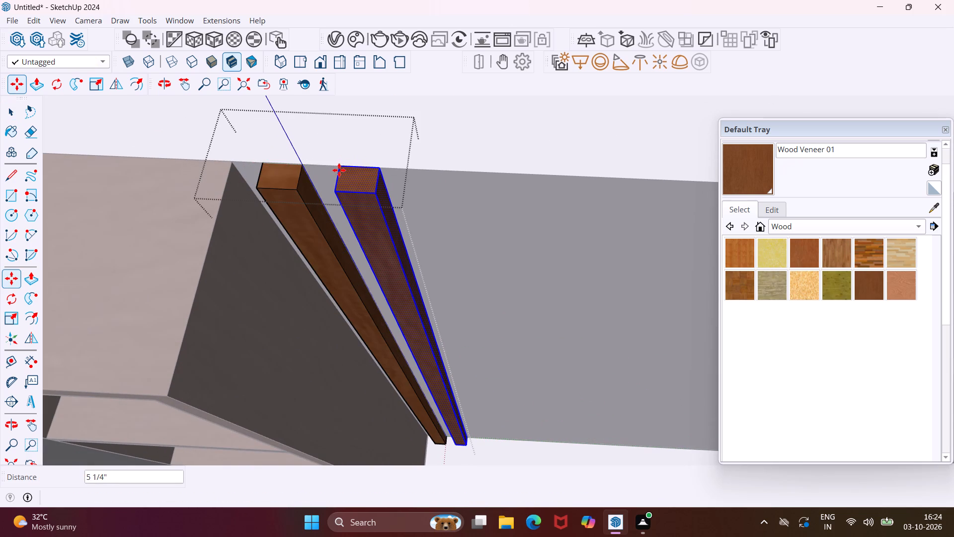
pyautogui.write('*30')
pyautogui.press('Return')
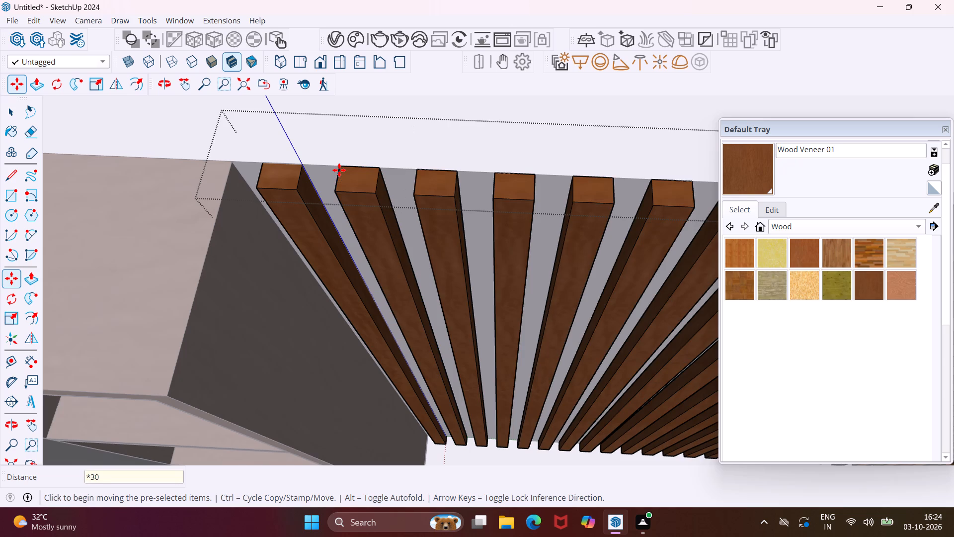
pyautogui.scroll(1, 339, 170)
pyautogui.scroll(-7, 338, 170)
pyautogui.scroll(-17, 265, 209)
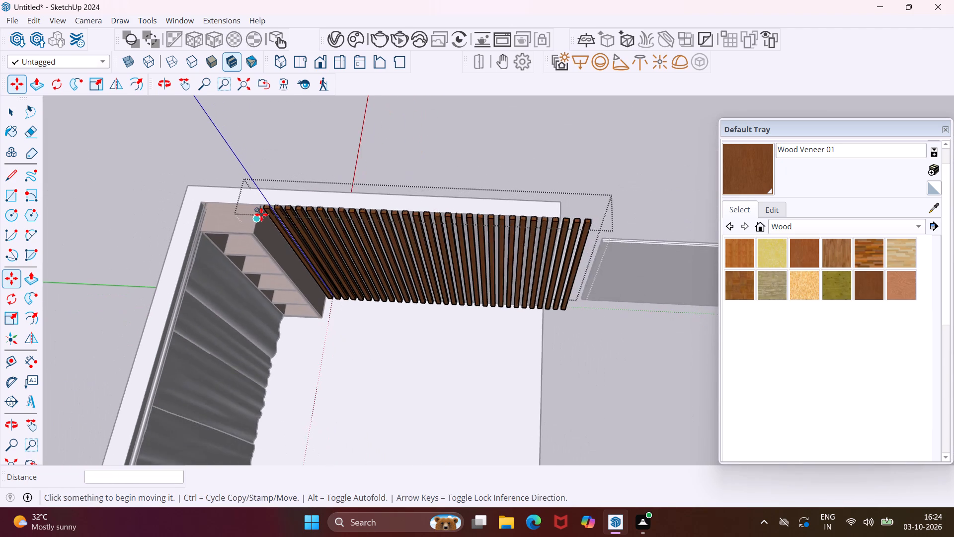
pyautogui.scroll(-1, 261, 214)
pyautogui.press('Escape')
pyautogui.press('space')
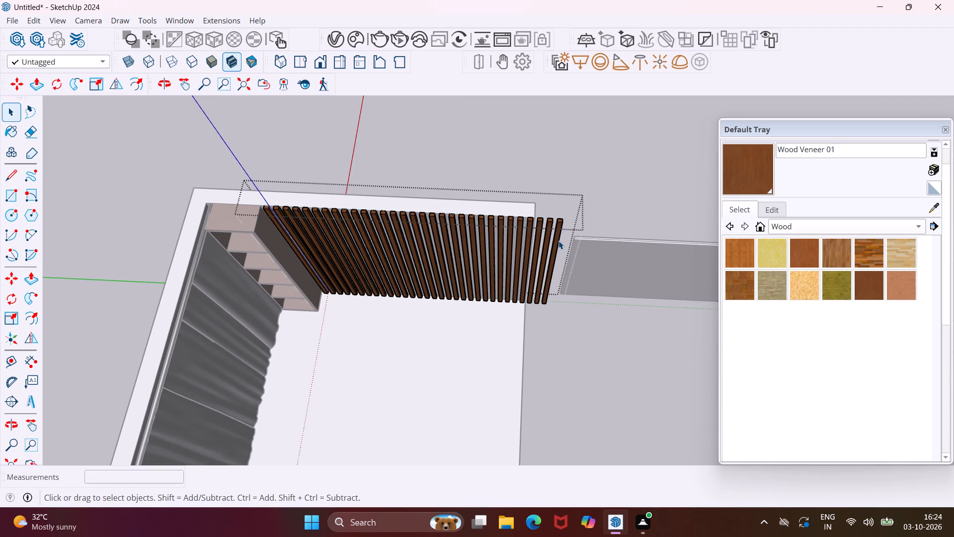
# Delete the three veneer strips that extend past the open end of the wall and leave the group.
pyautogui.scroll(4, 558, 240)
pyautogui.click(558, 239)
pyautogui.doubleClick(558, 238)
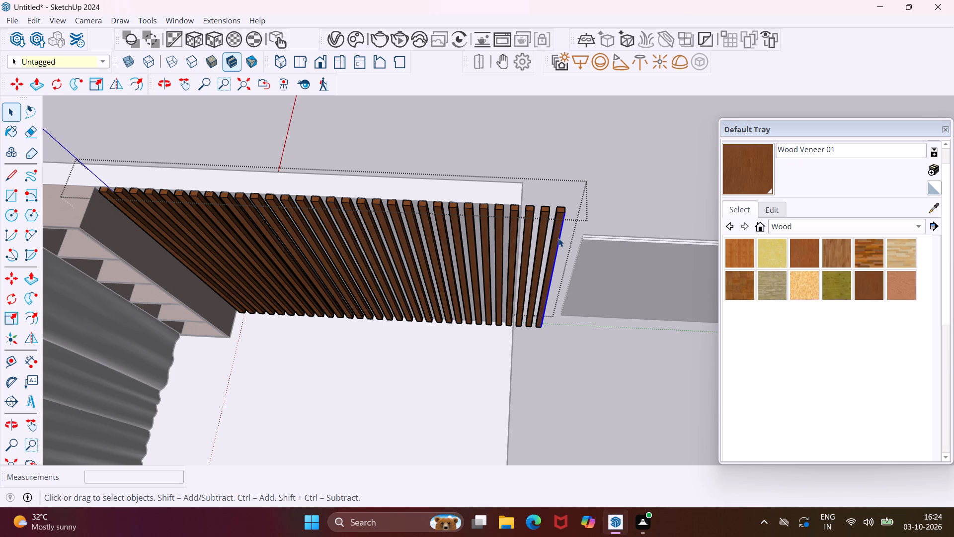
pyautogui.moveTo(556, 218); pyautogui.dragTo(576, 283, button='middle')
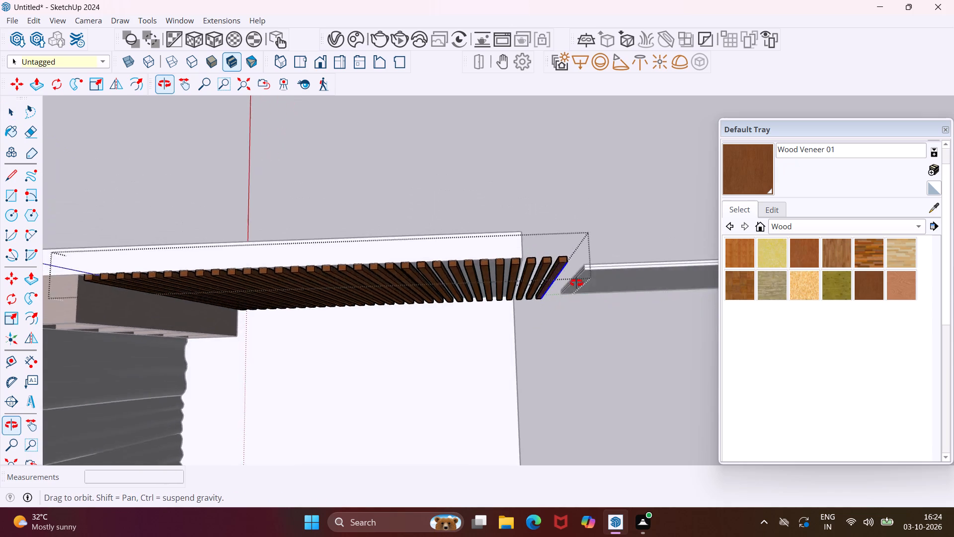
pyautogui.moveTo(576, 283); pyautogui.dragTo(585, 321, button='middle')
pyautogui.moveTo(598, 277); pyautogui.dragTo(552, 314)
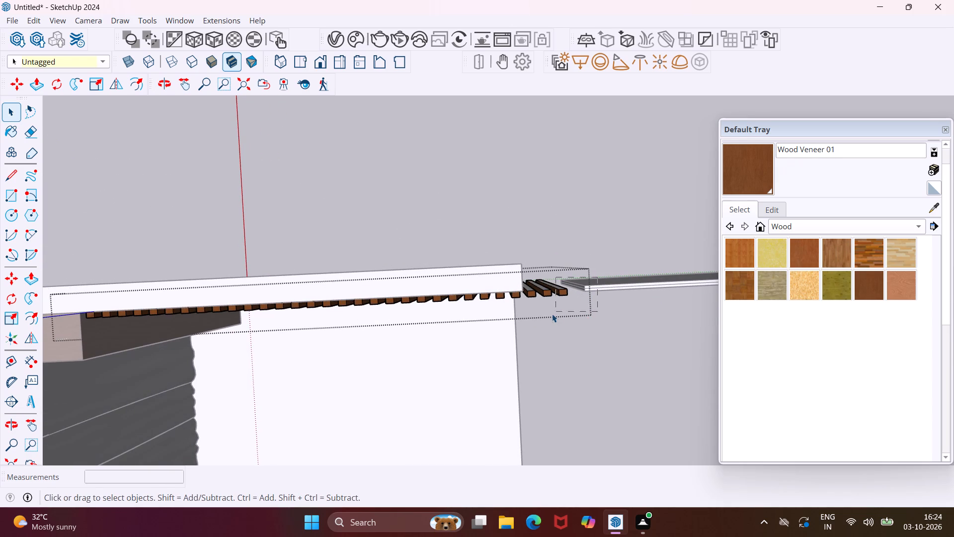
pyautogui.moveTo(552, 314); pyautogui.dragTo(525, 323)
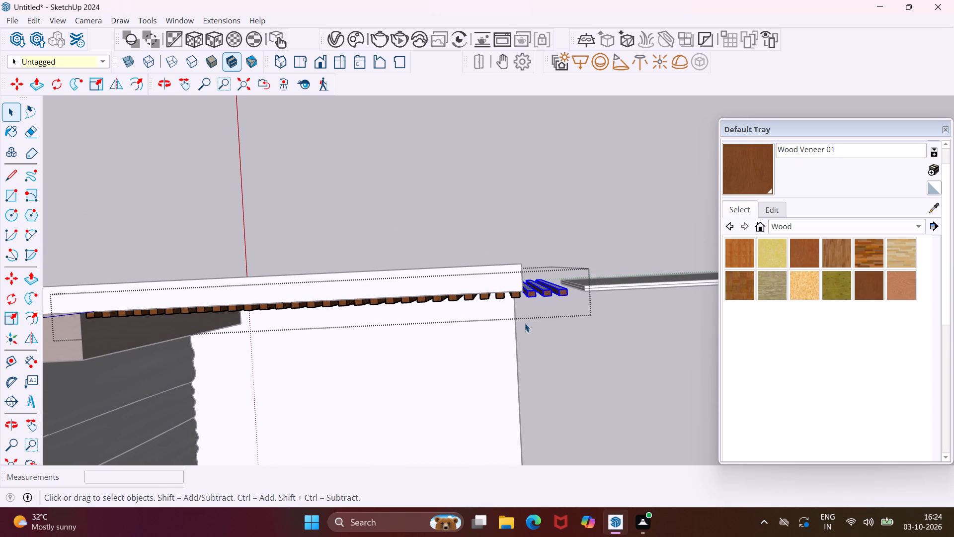
pyautogui.moveTo(532, 317); pyautogui.dragTo(493, 239, button='middle')
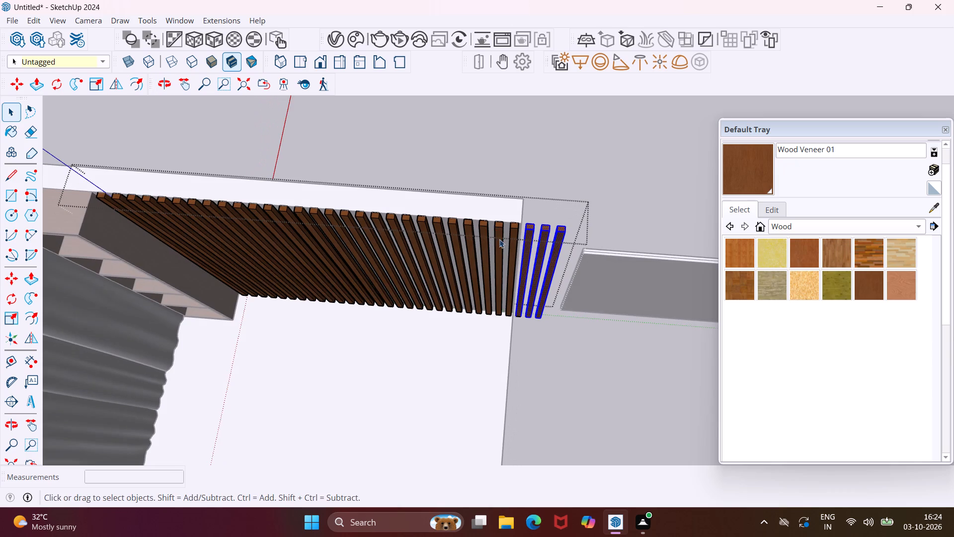
pyautogui.press('Delete')
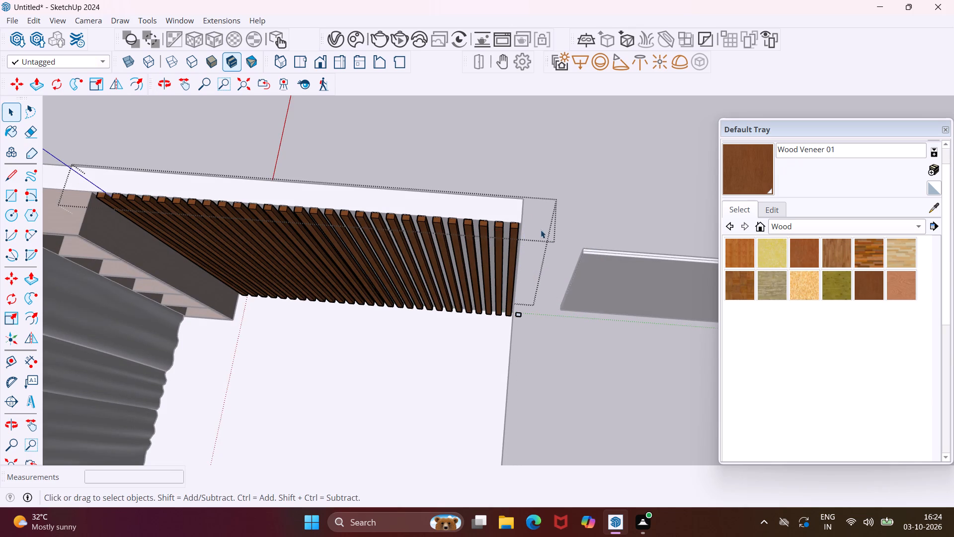
pyautogui.scroll(-8, 508, 215)
pyautogui.press('Escape')
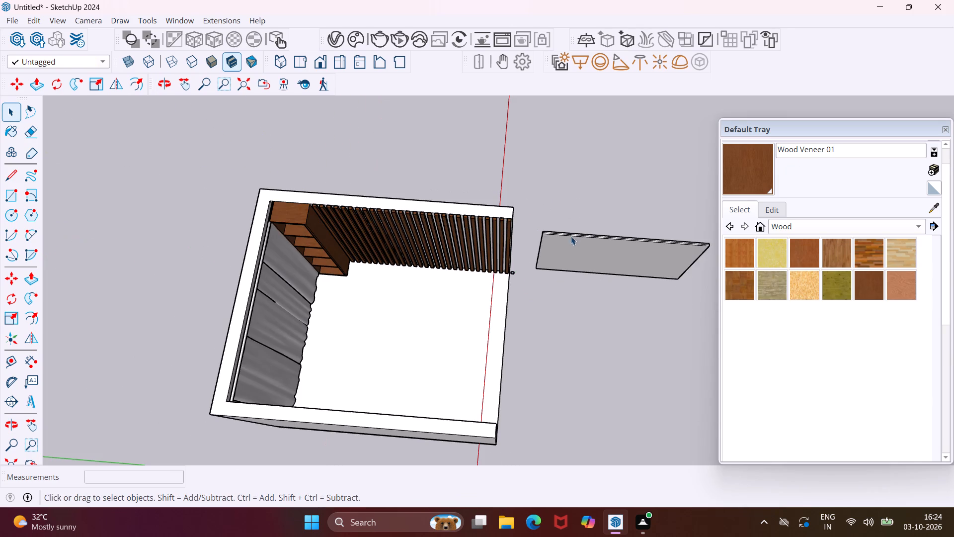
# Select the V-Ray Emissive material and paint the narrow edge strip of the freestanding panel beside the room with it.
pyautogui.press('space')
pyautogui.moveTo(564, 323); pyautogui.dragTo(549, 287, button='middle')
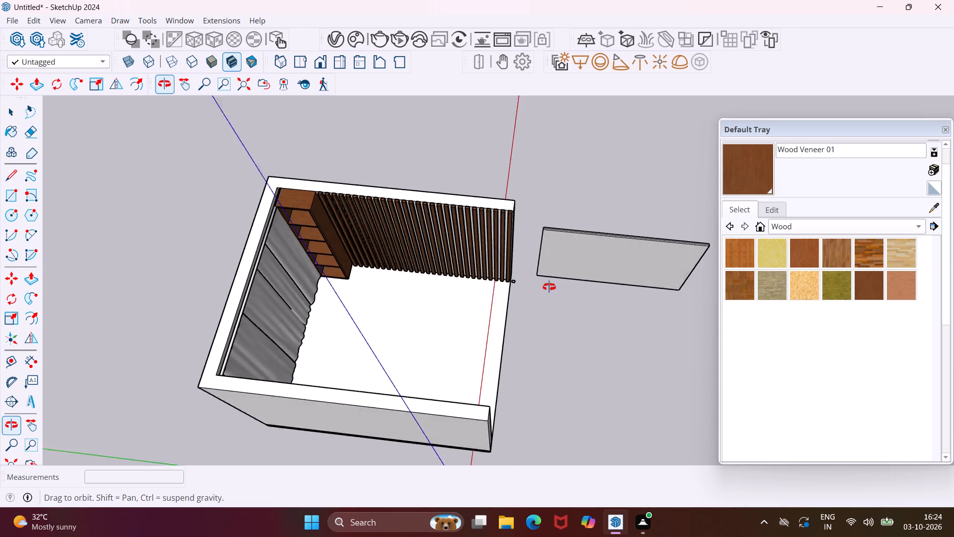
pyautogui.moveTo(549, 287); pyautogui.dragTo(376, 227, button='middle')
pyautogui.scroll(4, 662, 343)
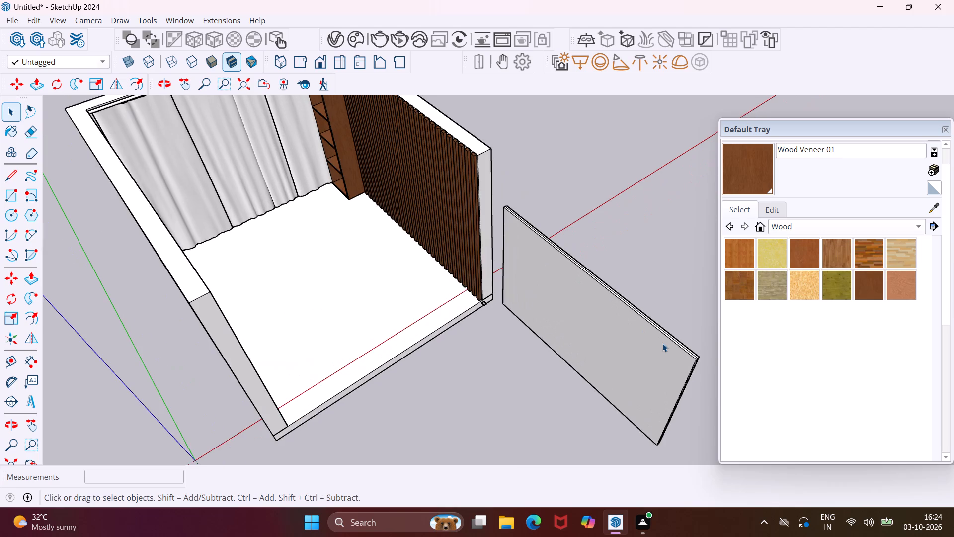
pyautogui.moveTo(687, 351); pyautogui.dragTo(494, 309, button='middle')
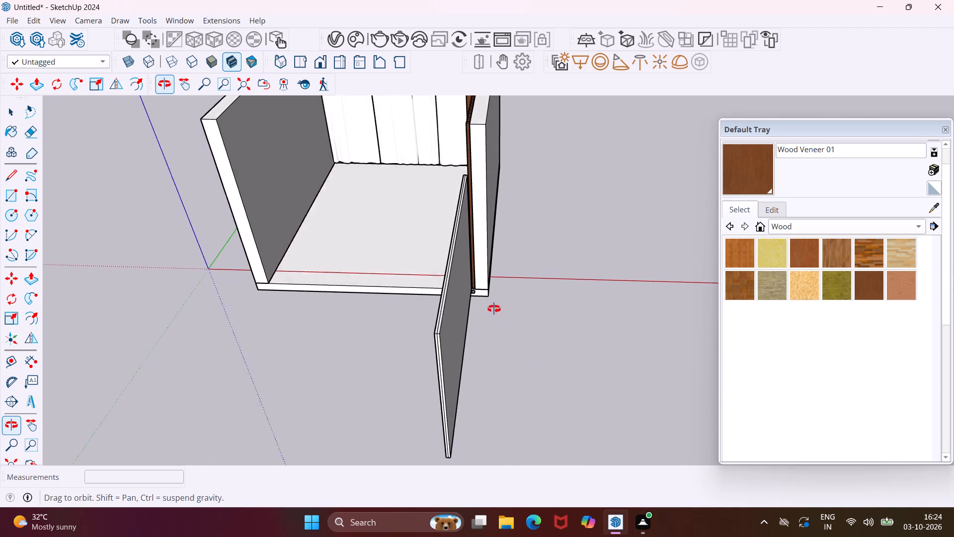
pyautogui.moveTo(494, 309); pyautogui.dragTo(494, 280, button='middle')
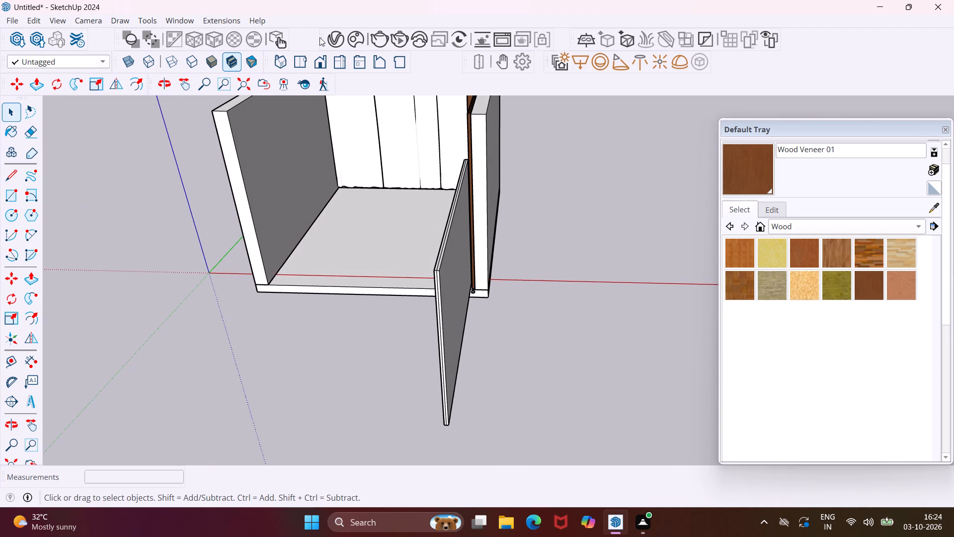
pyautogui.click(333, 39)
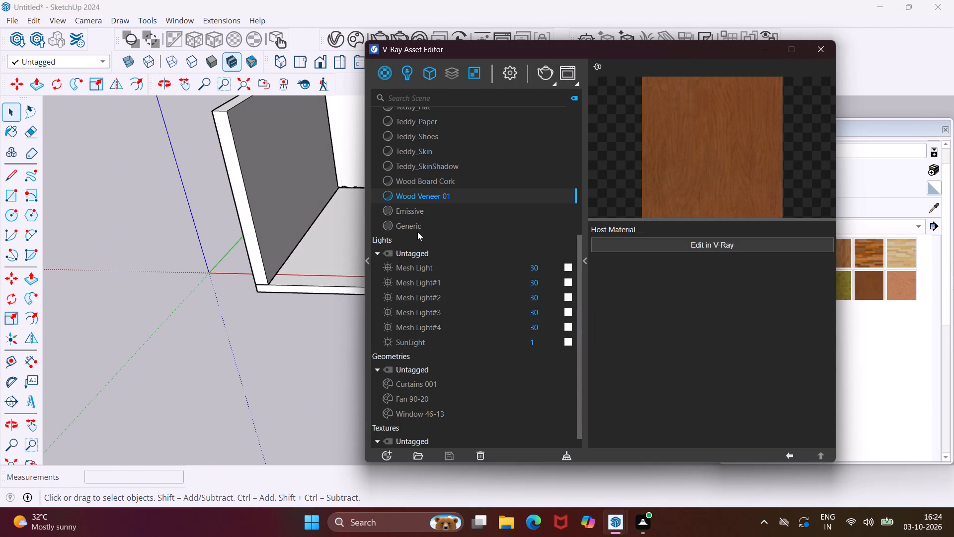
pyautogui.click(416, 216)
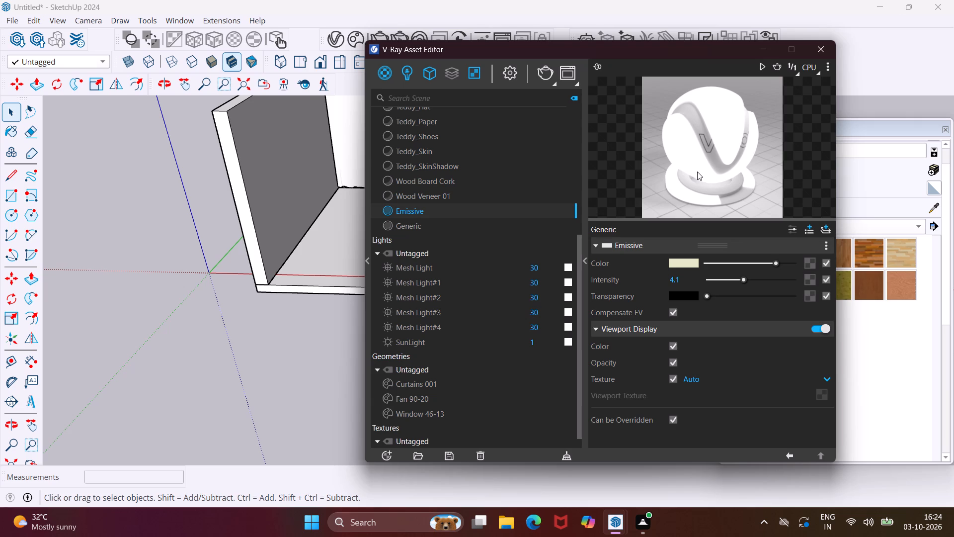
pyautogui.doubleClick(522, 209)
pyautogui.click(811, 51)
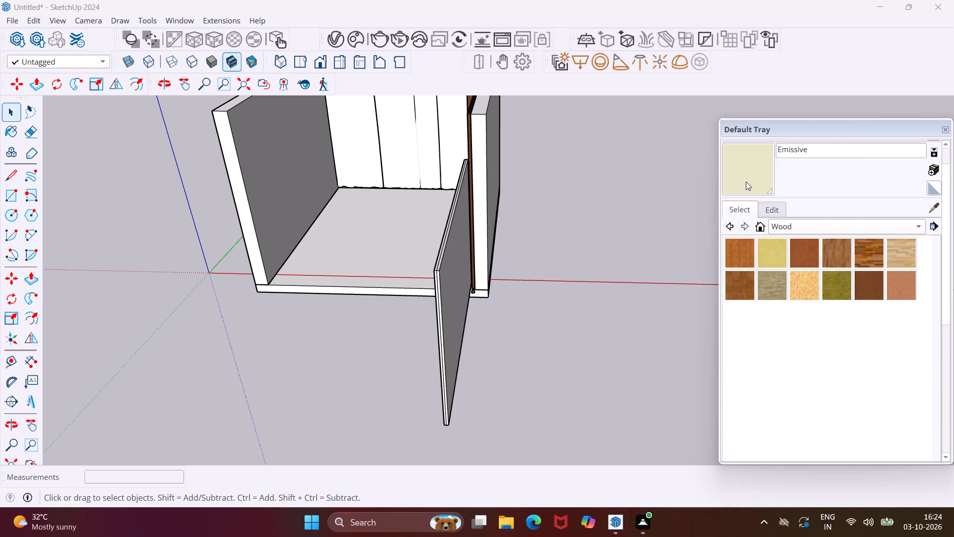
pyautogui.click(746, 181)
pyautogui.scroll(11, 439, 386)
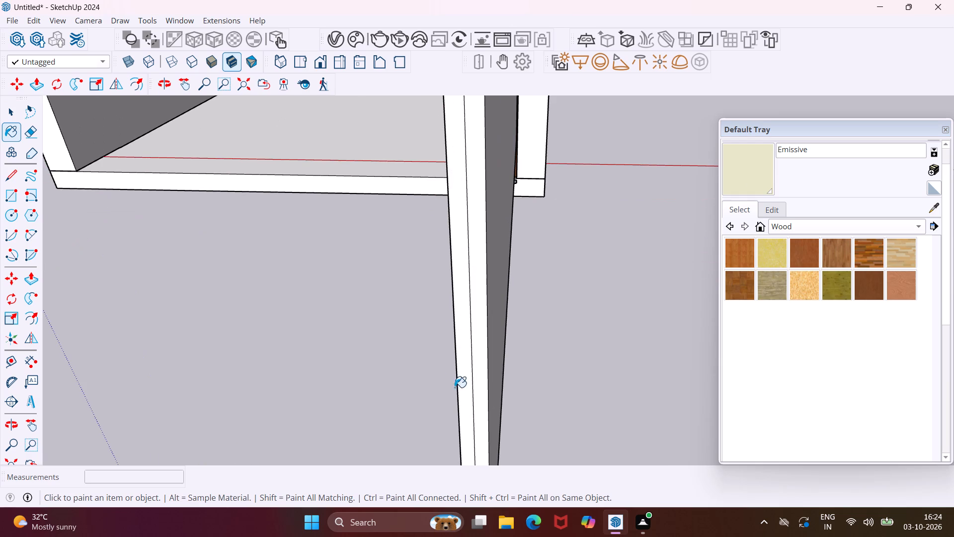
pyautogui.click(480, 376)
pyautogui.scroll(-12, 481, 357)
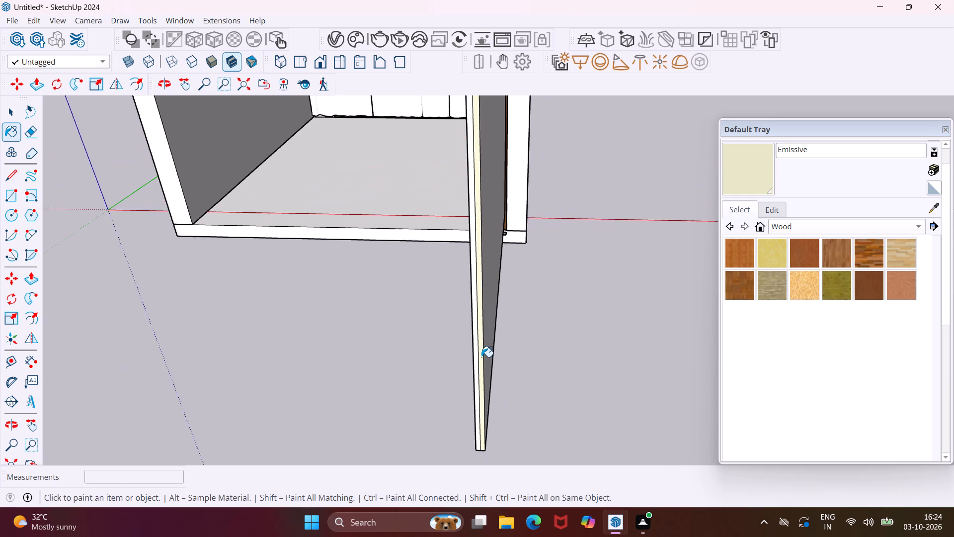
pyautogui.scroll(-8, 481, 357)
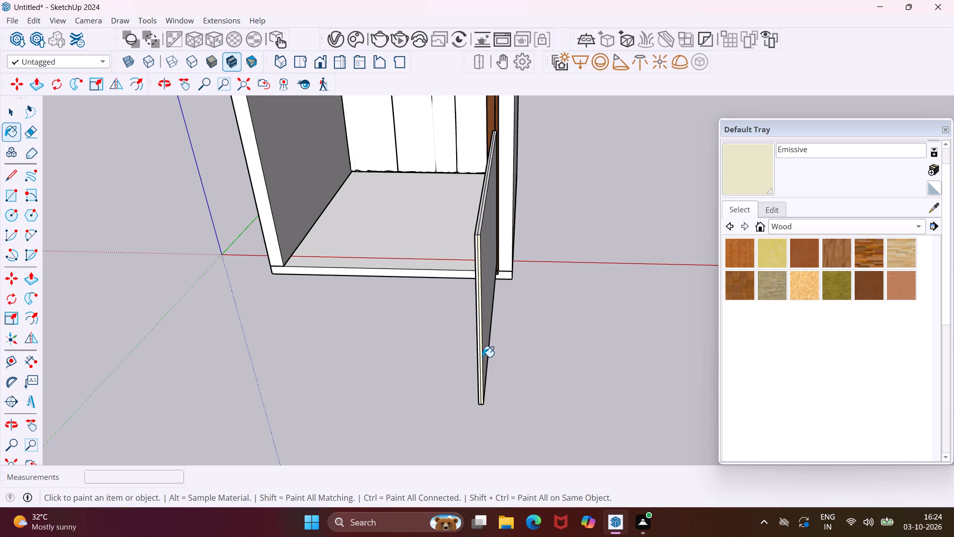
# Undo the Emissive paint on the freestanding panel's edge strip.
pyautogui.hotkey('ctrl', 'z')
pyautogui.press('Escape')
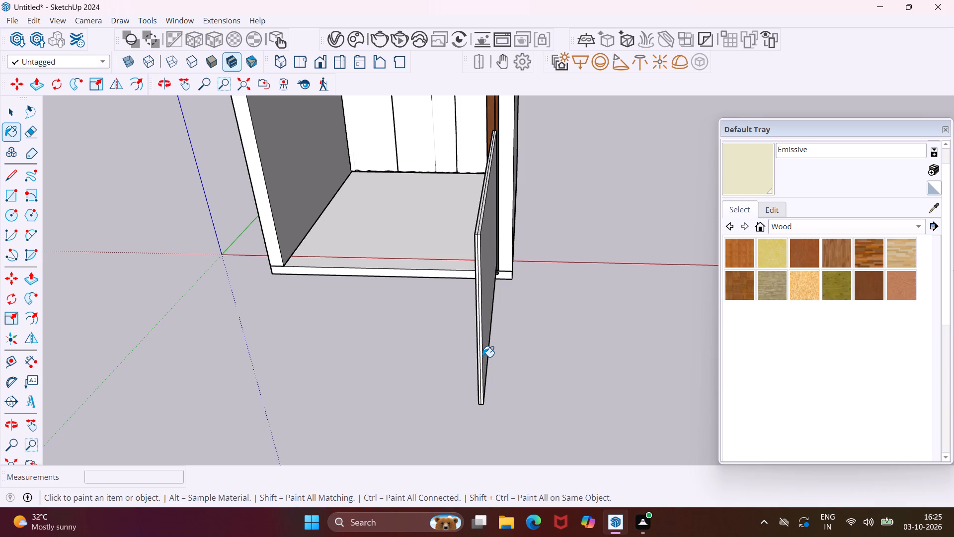
# Push the narrow edge strip of the freestanding panel 1" inward to form a recess along its edge.
pyautogui.press('space')
pyautogui.scroll(9, 482, 357)
pyautogui.click(479, 365)
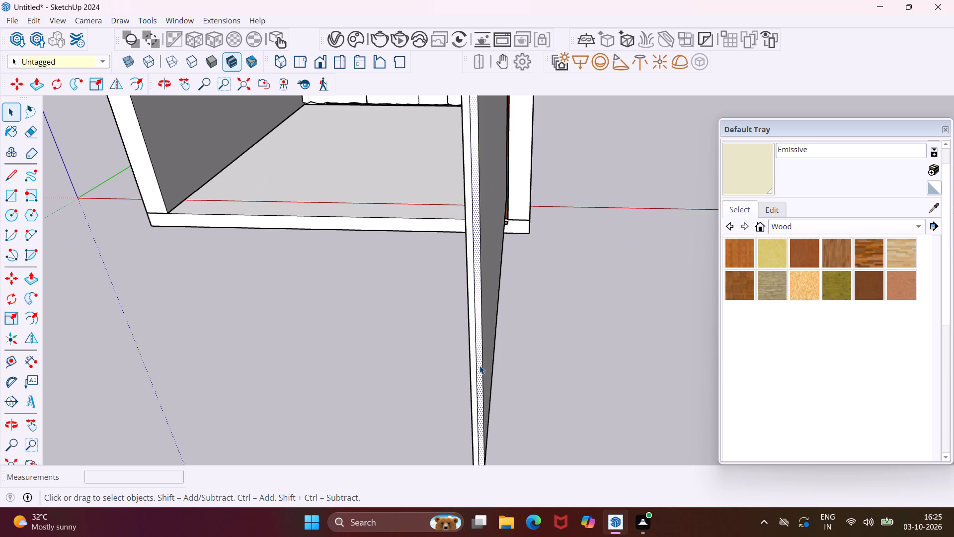
pyautogui.press('p')
pyautogui.click(479, 365)
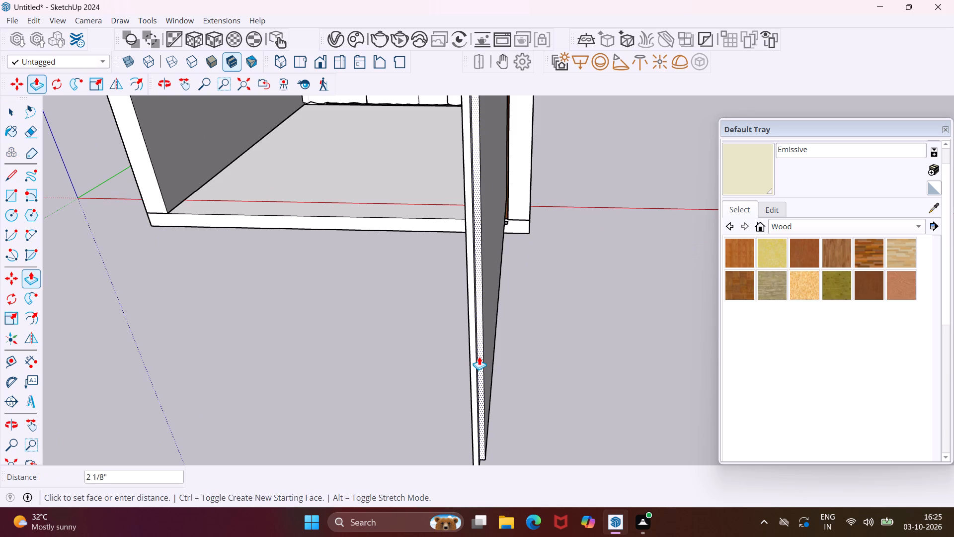
pyautogui.press('1')
pyautogui.hotkey('shift', '"')
pyautogui.press('Return')
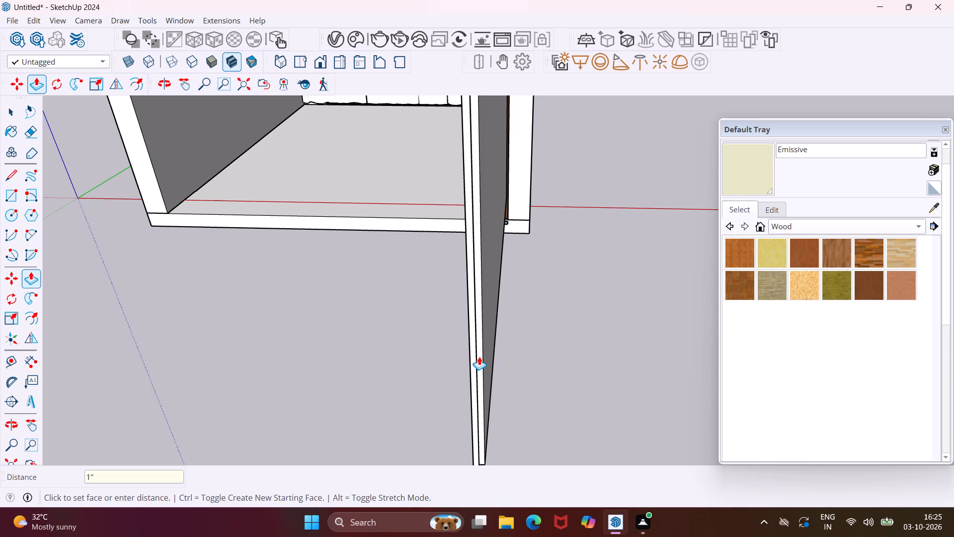
pyautogui.moveTo(479, 357); pyautogui.dragTo(247, 308, button='middle')
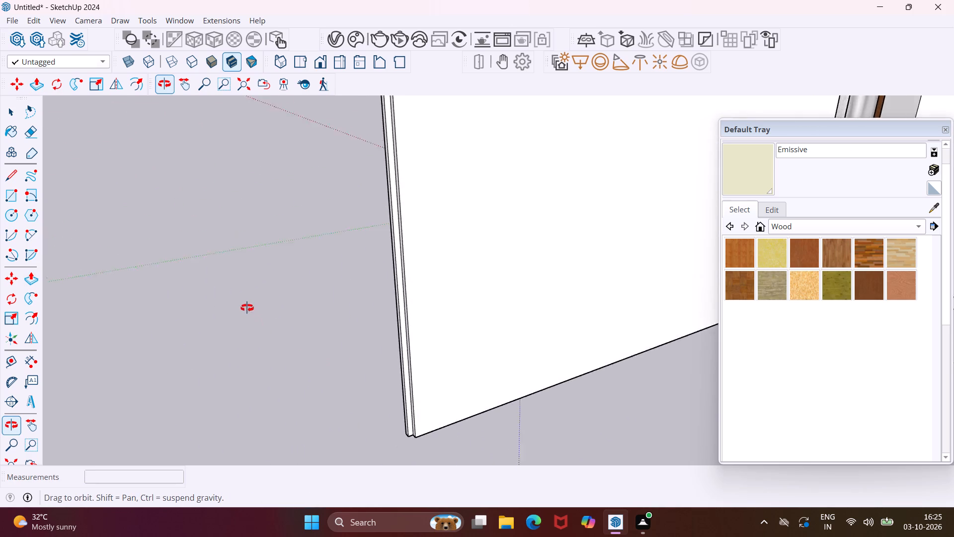
# Push the narrow strips on the freestanding panel's other three edges inward by the same 1" to continue the recess all around.
pyautogui.moveTo(247, 308); pyautogui.dragTo(224, 206, button='middle')
pyautogui.moveTo(872, 0); pyautogui.dragTo(846, 0, button='middle')
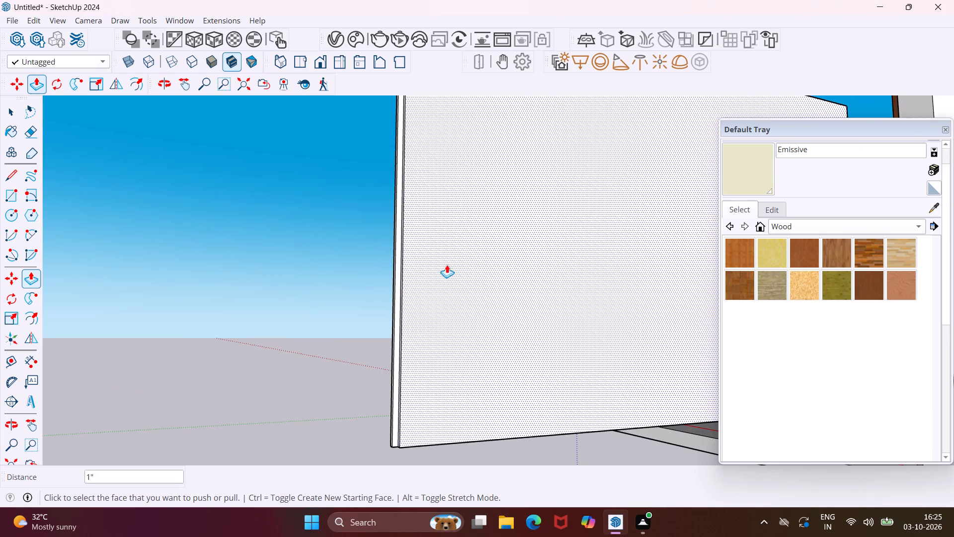
pyautogui.moveTo(527, 343); pyautogui.dragTo(567, 197, button='middle')
pyautogui.scroll(2, 531, 334)
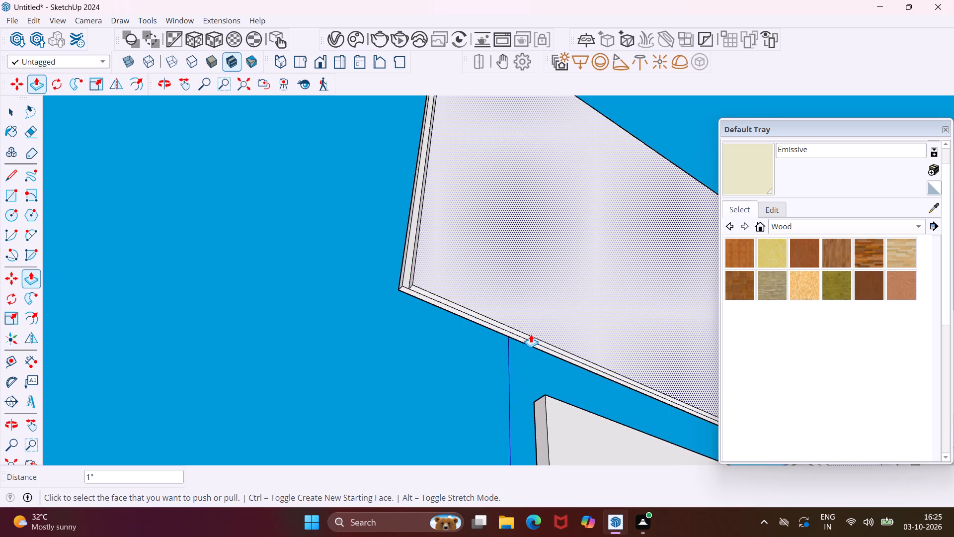
pyautogui.scroll(8, 531, 334)
pyautogui.doubleClick(530, 343)
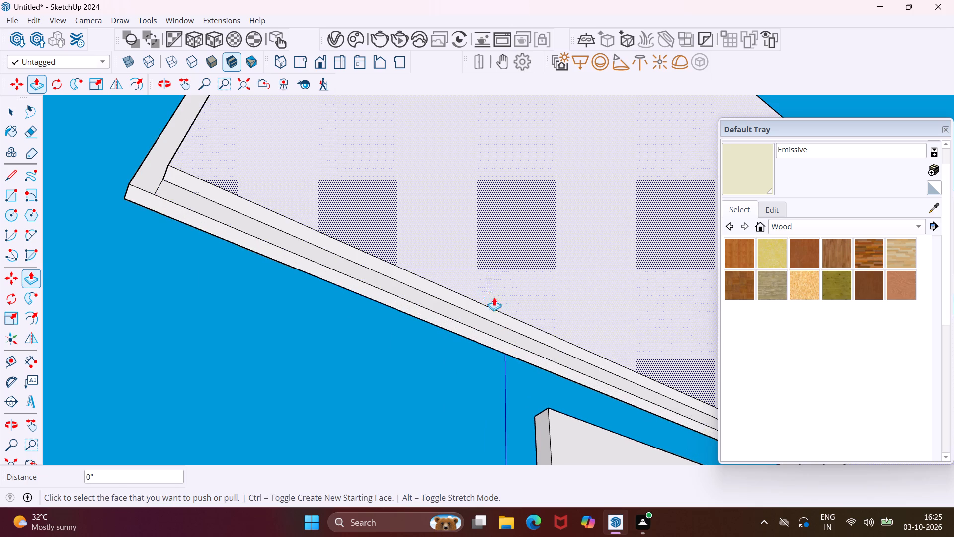
pyautogui.moveTo(501, 255); pyautogui.dragTo(420, 374, button='middle')
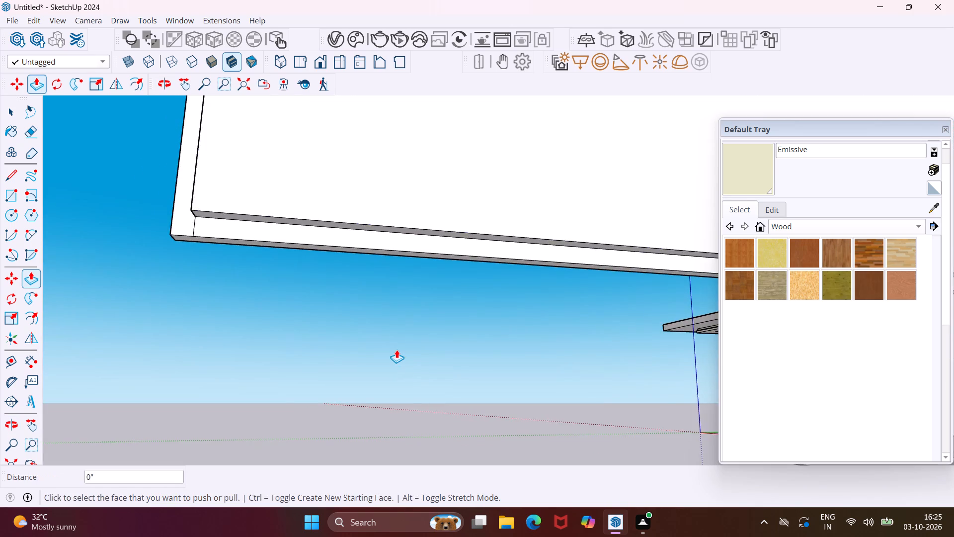
pyautogui.scroll(-9, 397, 350)
pyautogui.moveTo(671, 274); pyautogui.dragTo(519, 358, button='middle')
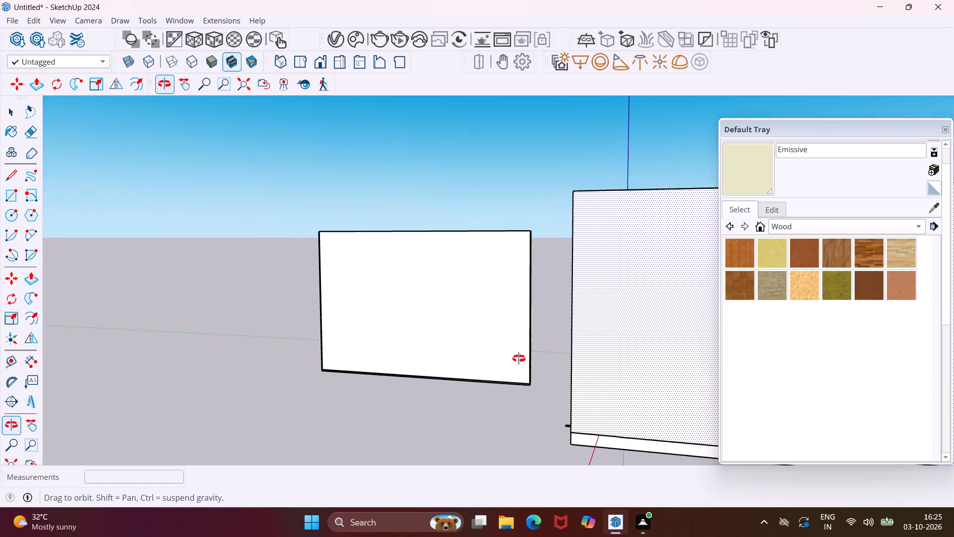
pyautogui.moveTo(519, 358); pyautogui.dragTo(506, 373, button='middle')
pyautogui.scroll(8, 523, 367)
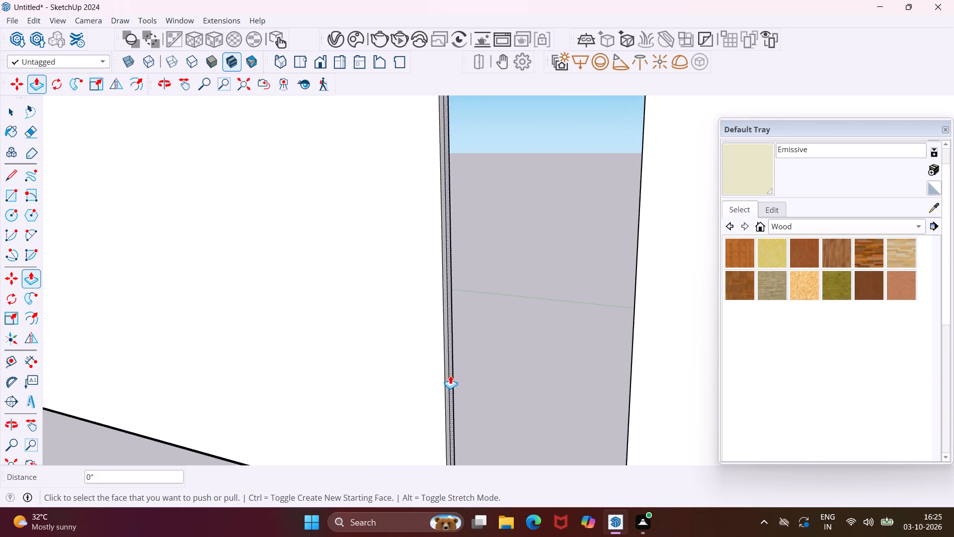
pyautogui.scroll(5, 447, 375)
pyautogui.doubleClick(447, 375)
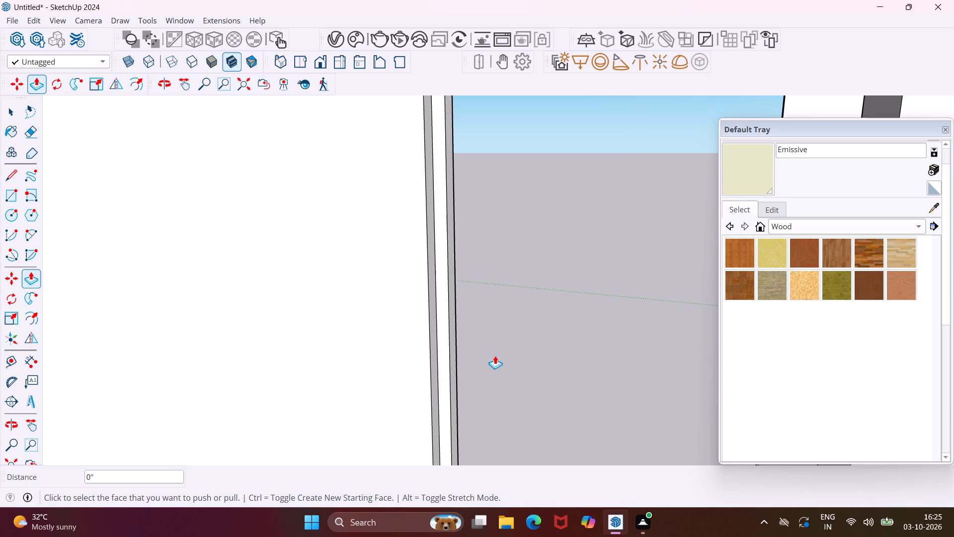
pyautogui.moveTo(496, 355); pyautogui.dragTo(628, 450, button='middle')
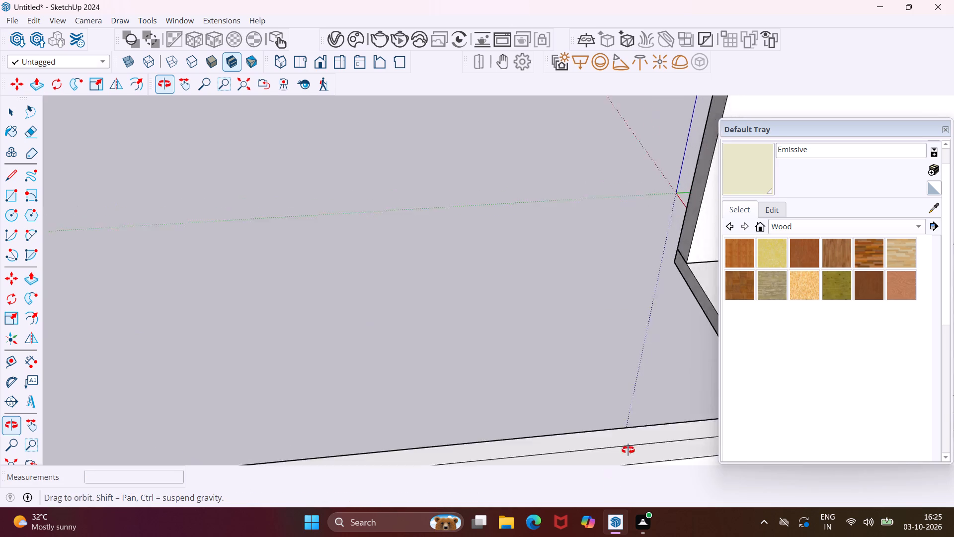
pyautogui.moveTo(628, 450); pyautogui.dragTo(654, 453, button='middle')
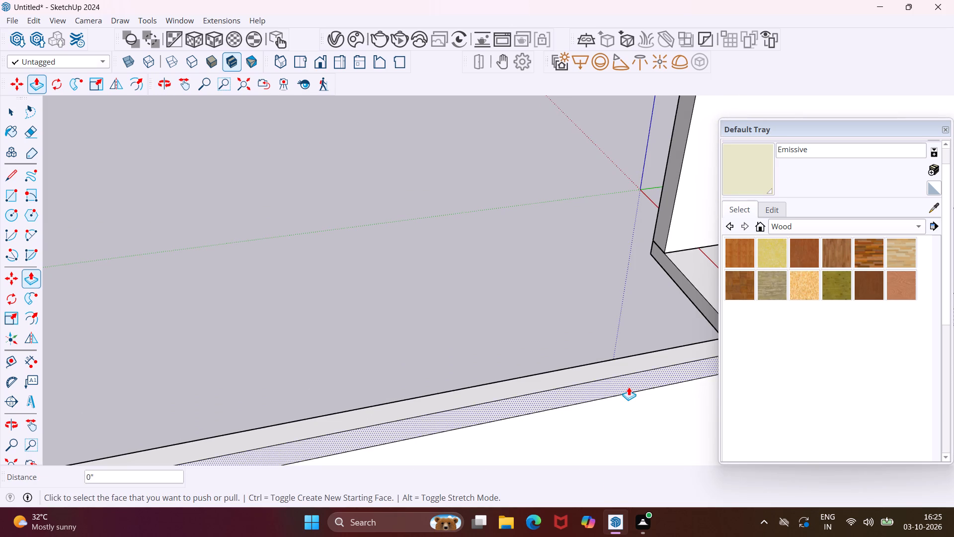
pyautogui.doubleClick(629, 386)
pyautogui.press('Escape')
pyautogui.press('space')
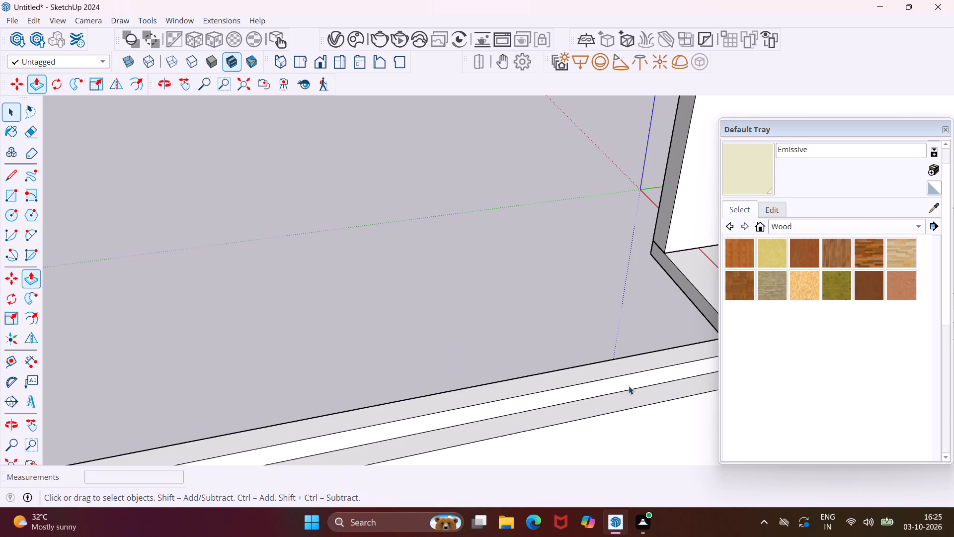
# Paint the recessed strip and its adjoining inner face along the freestanding panel's edges with the Emissive material, starting with one long edge.
pyautogui.click(749, 181)
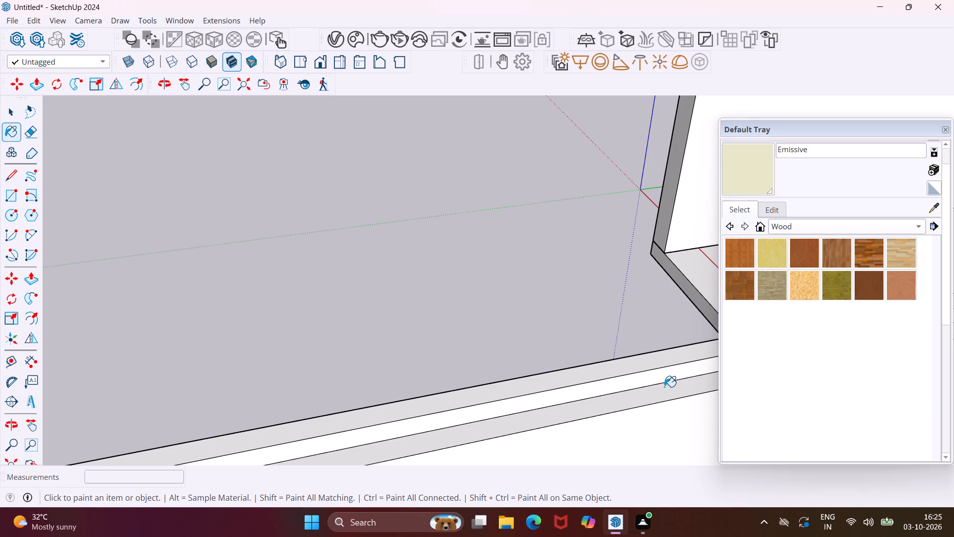
pyautogui.click(664, 387)
pyautogui.click(654, 376)
pyautogui.scroll(-8, 654, 376)
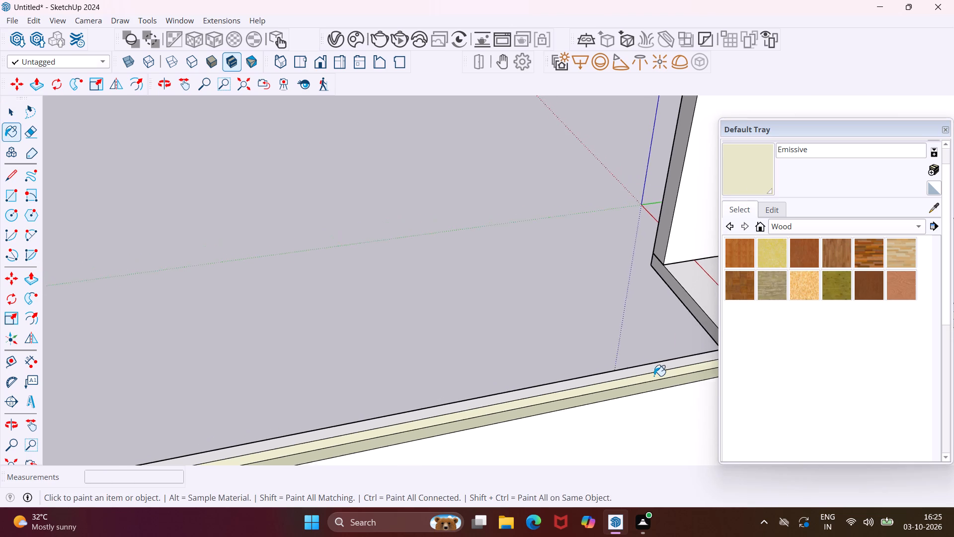
pyautogui.scroll(-11, 654, 376)
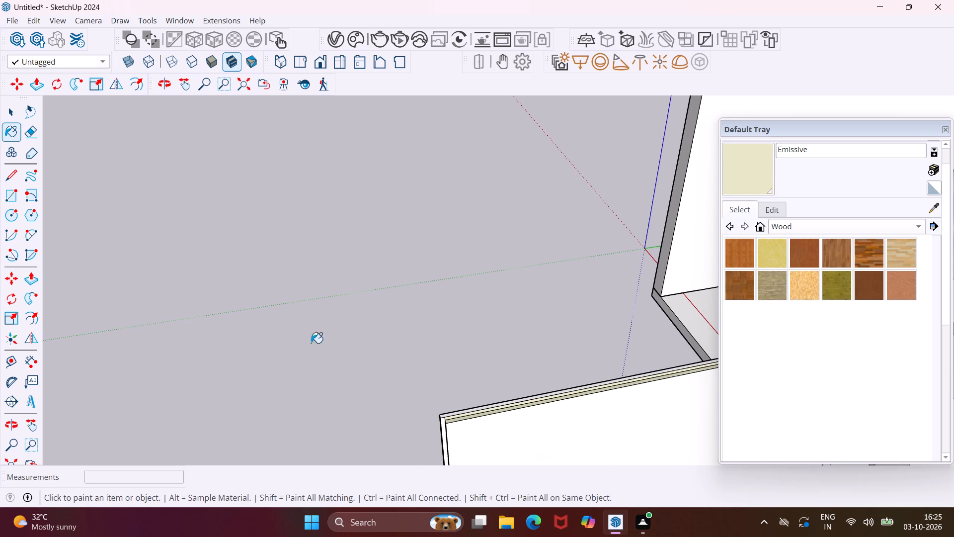
pyautogui.scroll(17, 443, 454)
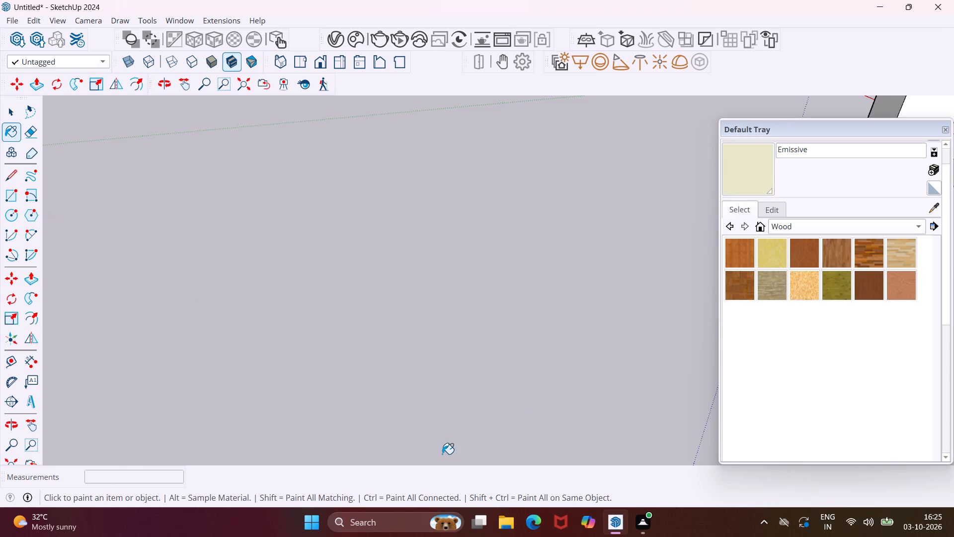
# Paint the recessed strips along one vertical edge of the detached wall panel with the Emissive material.
pyautogui.scroll(-6, 462, 435)
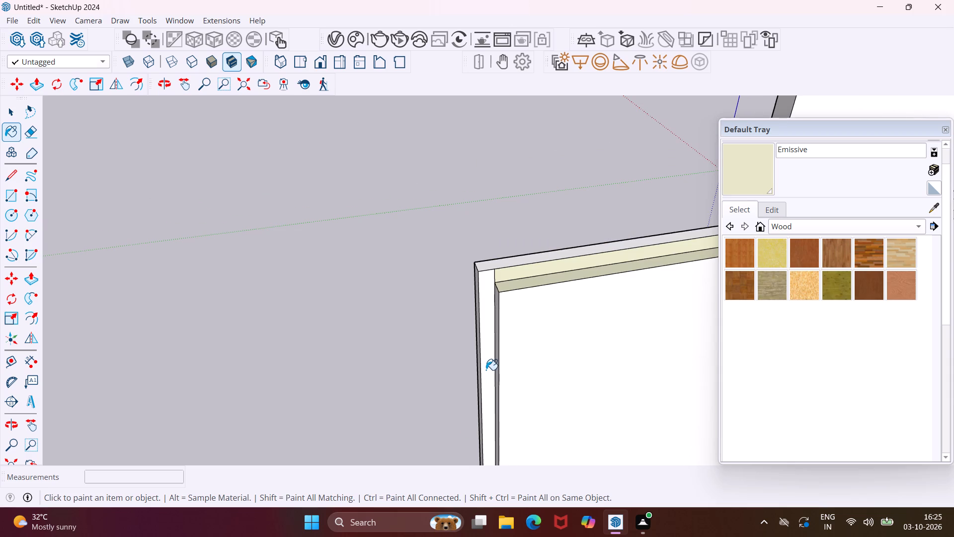
pyautogui.click(486, 370)
pyautogui.moveTo(487, 369); pyautogui.dragTo(658, 347, button='middle')
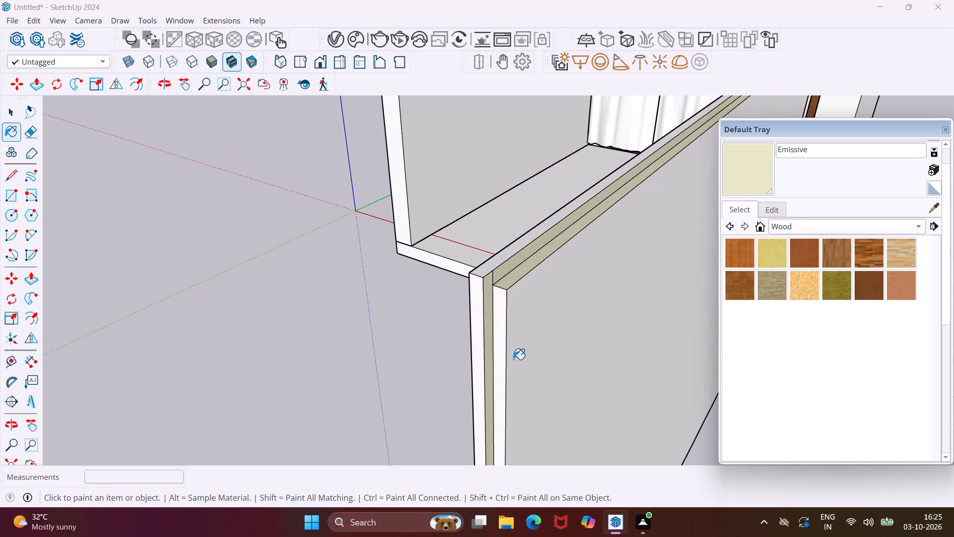
pyautogui.scroll(4, 497, 368)
pyautogui.click(506, 366)
# Paint the recessed strips along the underside of the detached wall panel with the Emissive material.
pyautogui.scroll(-5, 455, 334)
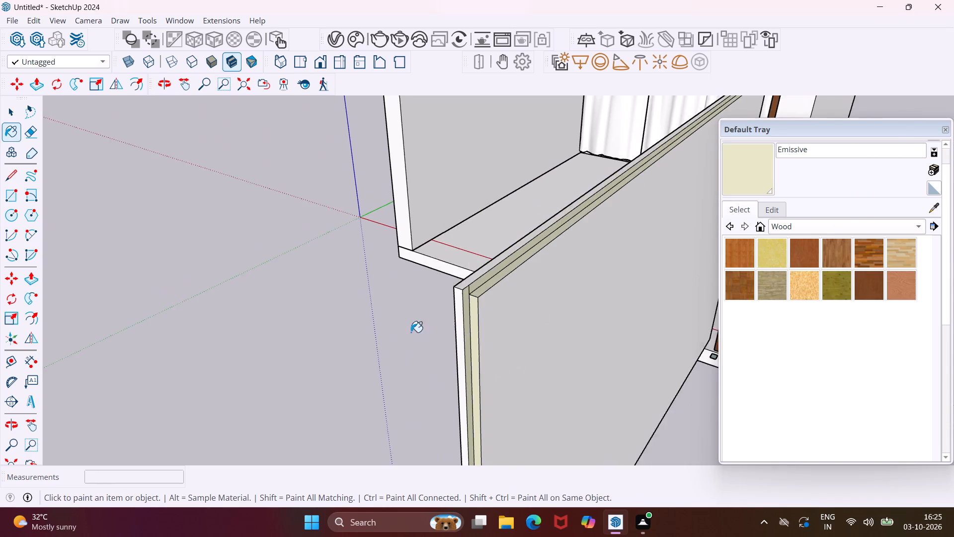
pyautogui.scroll(-9, 411, 332)
pyautogui.moveTo(479, 397); pyautogui.dragTo(412, 317, button='middle')
pyautogui.scroll(1, 477, 395)
pyautogui.scroll(16, 357, 309)
pyautogui.moveTo(357, 309); pyautogui.dragTo(383, 269, button='middle')
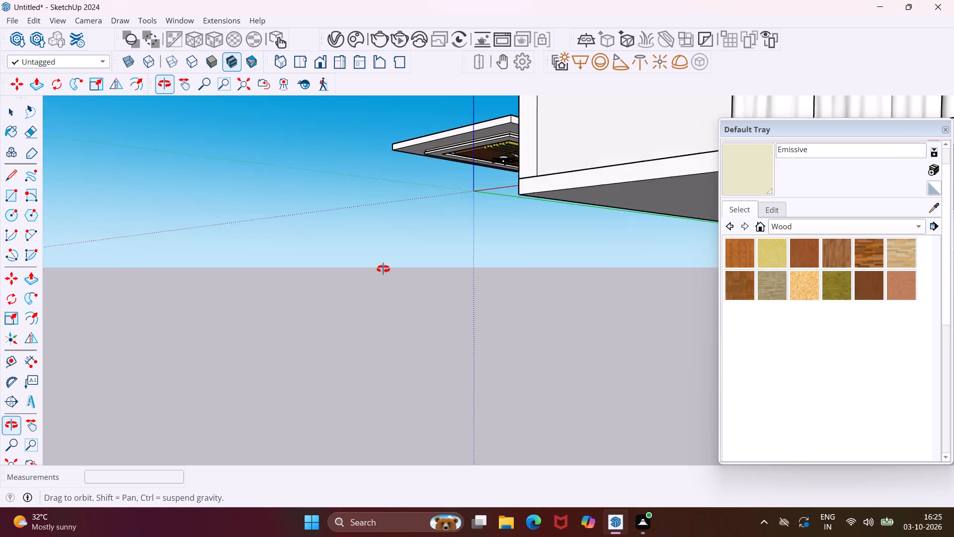
pyautogui.moveTo(383, 269); pyautogui.dragTo(348, 368, button='middle')
pyautogui.scroll(-7, 326, 341)
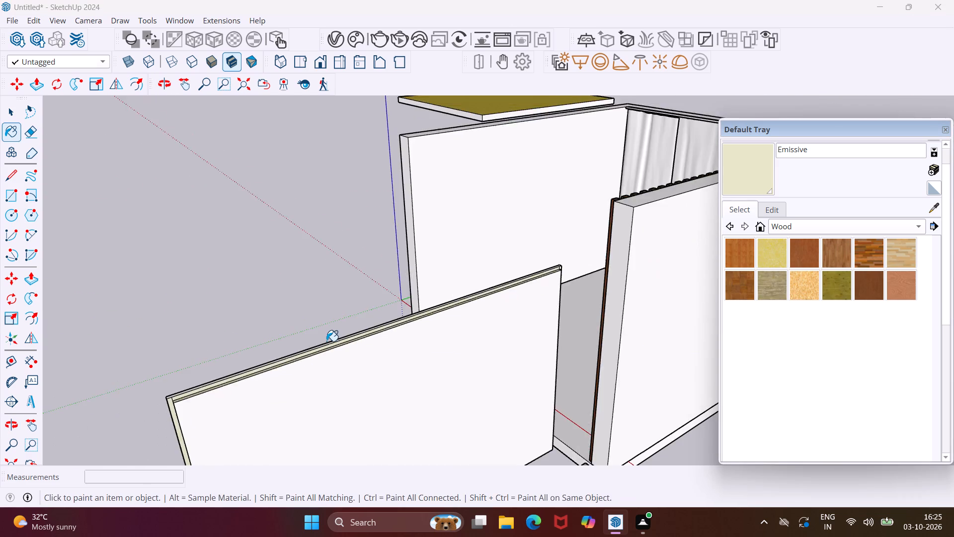
pyautogui.scroll(-4, 326, 341)
pyautogui.moveTo(406, 441); pyautogui.dragTo(518, 330, button='middle')
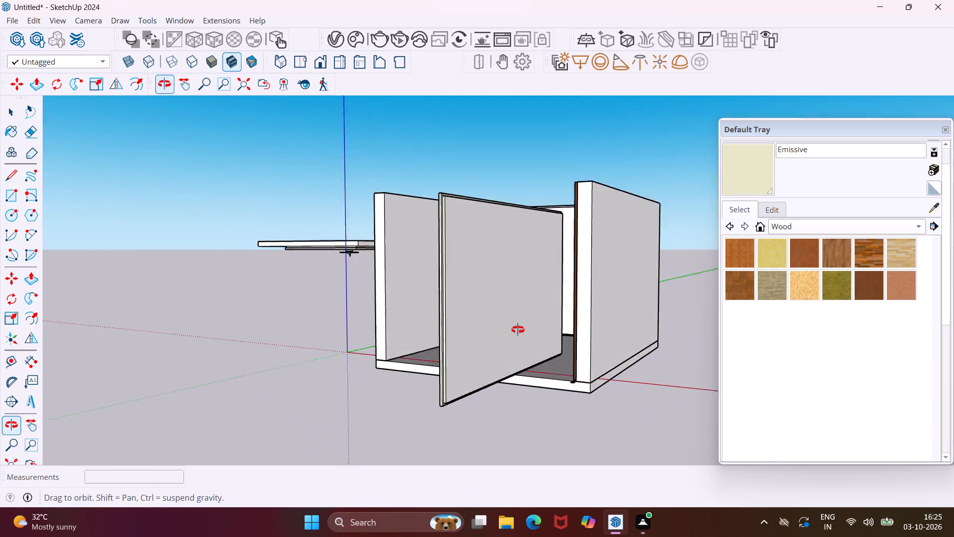
pyautogui.moveTo(518, 330); pyautogui.dragTo(529, 305, button='middle')
pyautogui.scroll(10, 528, 300)
pyautogui.moveTo(528, 300); pyautogui.dragTo(572, 270, button='middle')
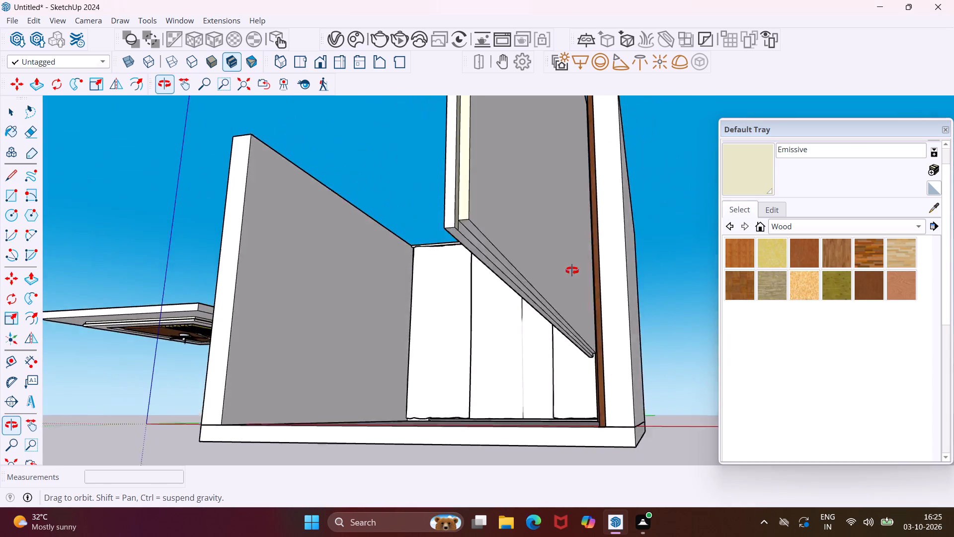
pyautogui.moveTo(572, 270); pyautogui.dragTo(575, 267, button='middle')
pyautogui.scroll(7, 553, 275)
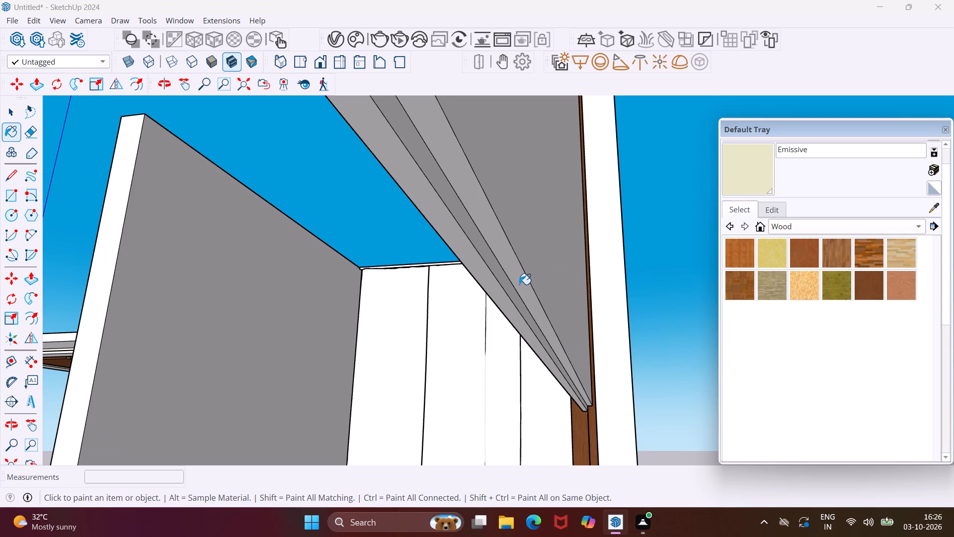
pyautogui.click(519, 284)
pyautogui.click(509, 289)
# Paint the recessed strips along the panel's opposite vertical edge with the Emissive material and leave the Paint Bucket tool.
pyautogui.moveTo(525, 265); pyautogui.dragTo(325, 319, button='middle')
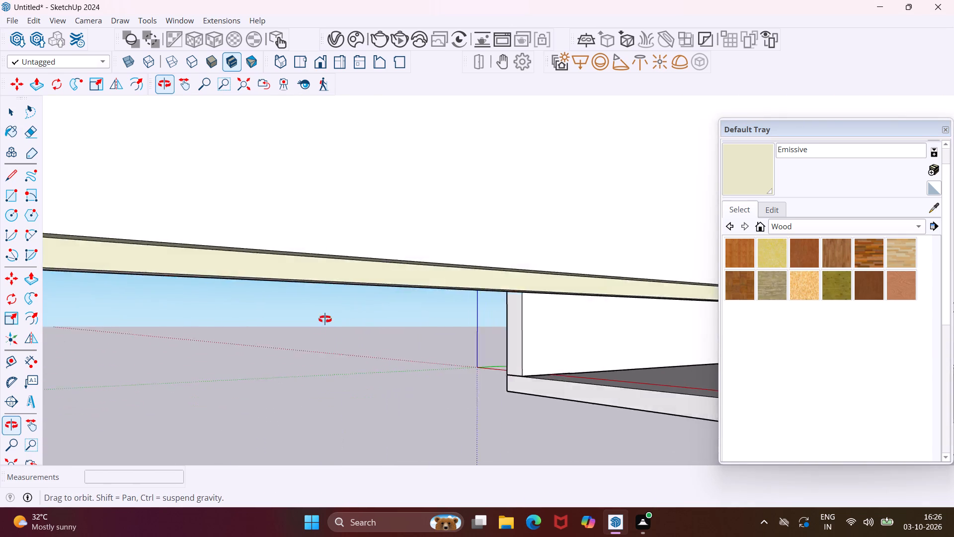
pyautogui.moveTo(325, 319); pyautogui.dragTo(243, 346, button='middle')
pyautogui.scroll(-10, 227, 342)
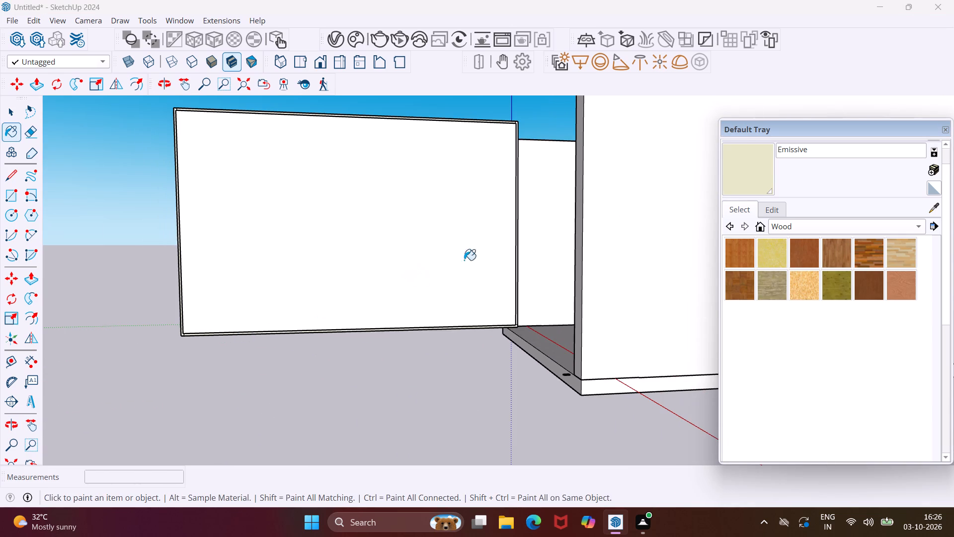
pyautogui.moveTo(523, 234); pyautogui.dragTo(411, 270, button='middle')
pyautogui.scroll(2, 435, 256)
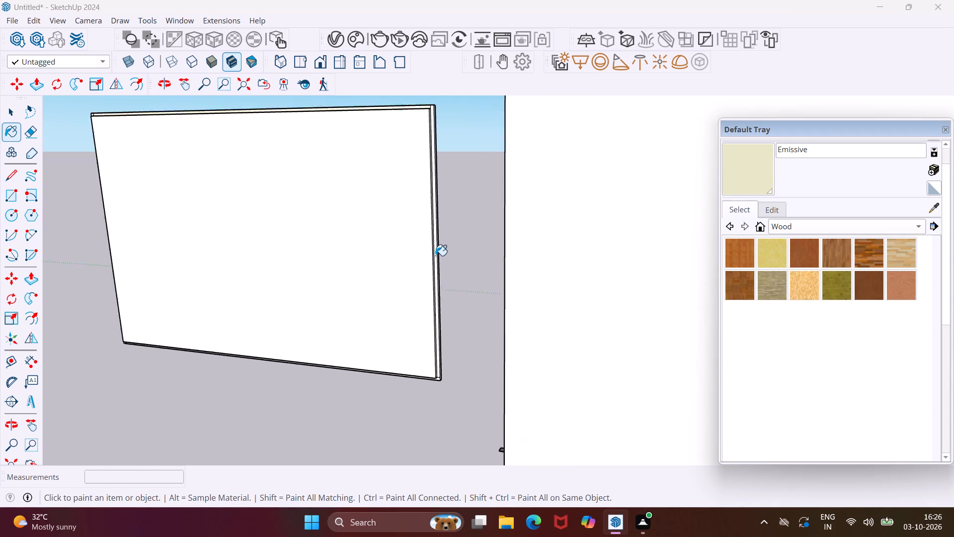
pyautogui.scroll(14, 435, 256)
pyautogui.click(431, 257)
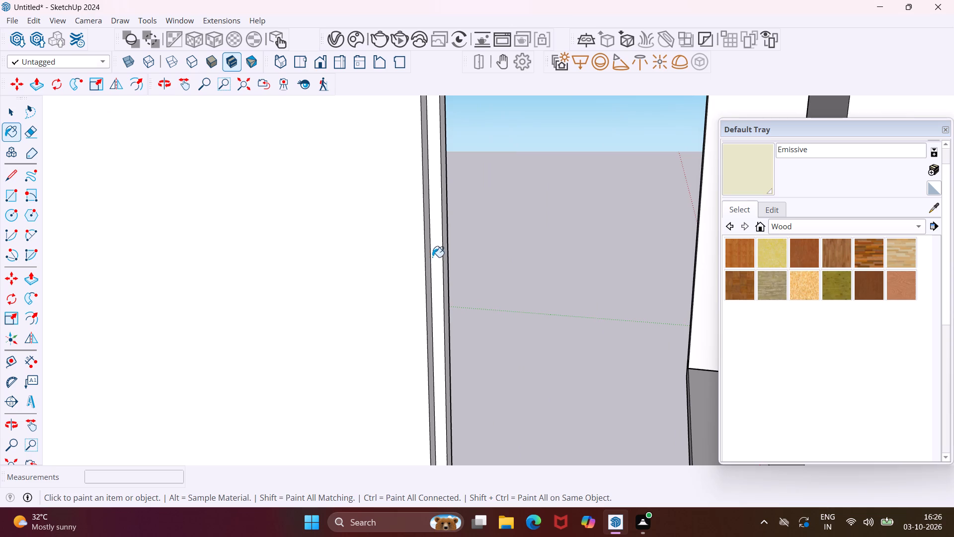
pyautogui.scroll(5, 434, 259)
pyautogui.click(435, 258)
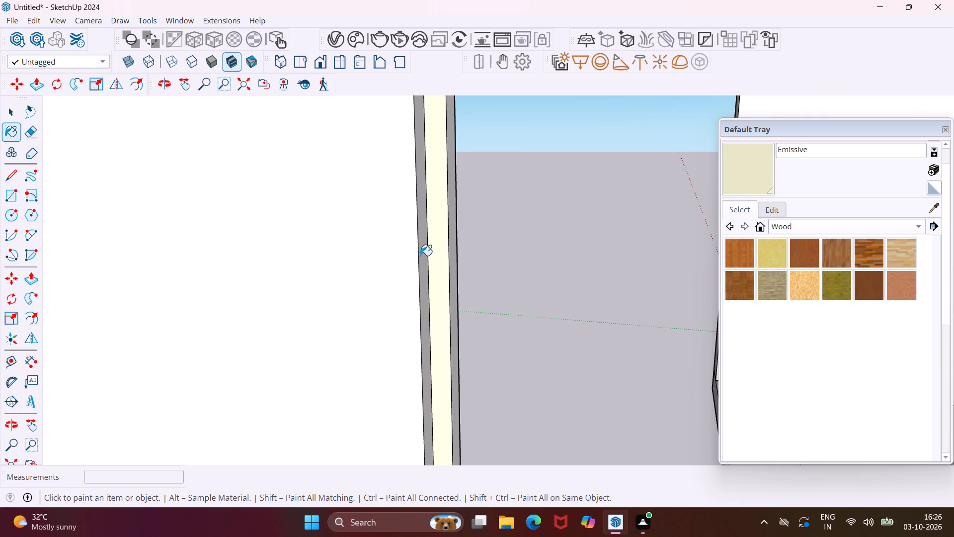
pyautogui.click(423, 256)
pyautogui.moveTo(423, 256); pyautogui.dragTo(556, 273, button='middle')
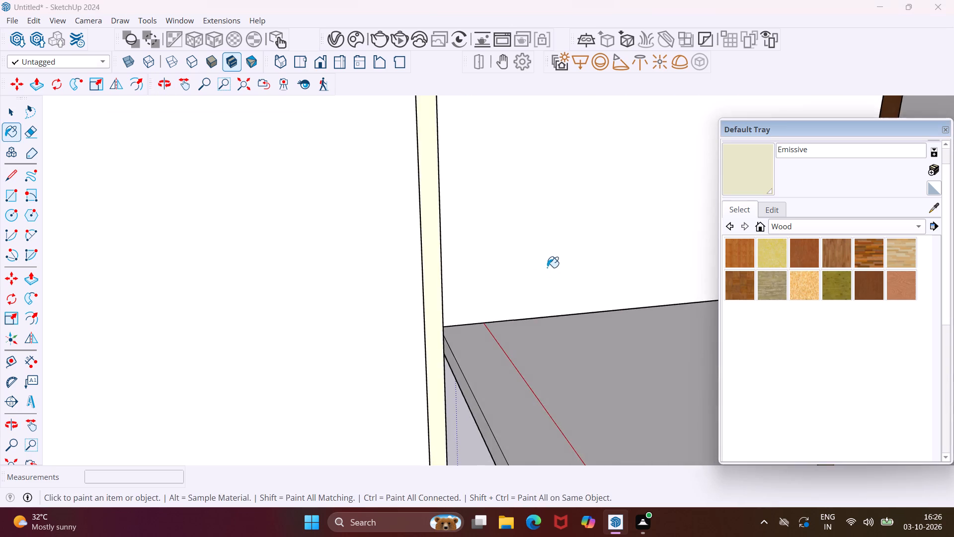
pyautogui.scroll(-16, 547, 268)
pyautogui.moveTo(388, 293); pyautogui.dragTo(690, 309, button='middle')
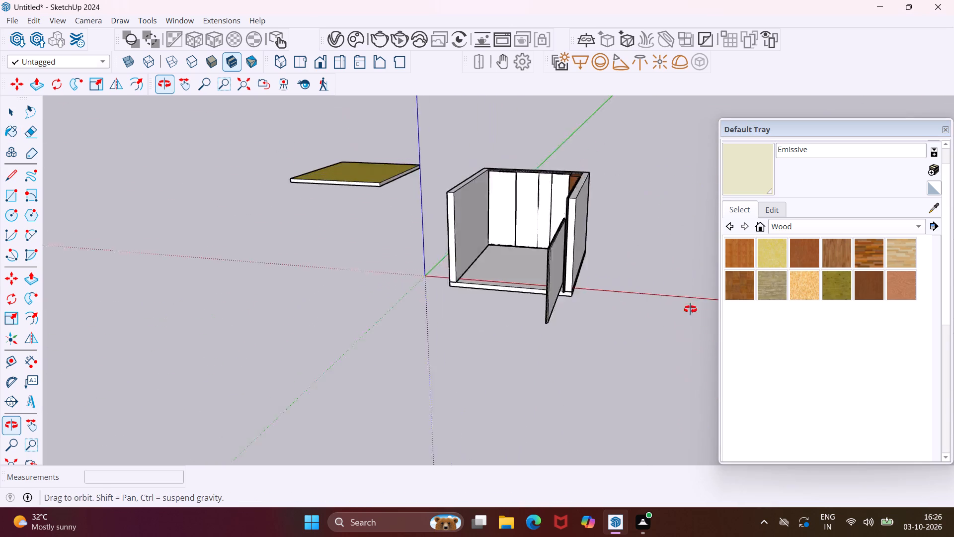
pyautogui.moveTo(690, 309); pyautogui.dragTo(710, 309, button='middle')
pyautogui.press('Escape')
pyautogui.press('space')
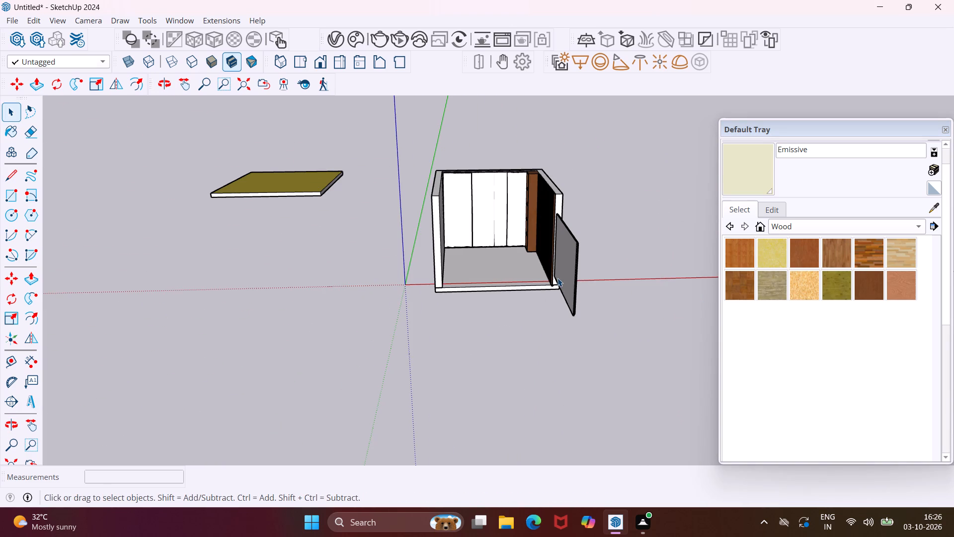
# Open the V-Ray Material Library in the Chaos Cosmos Browser from the V-Ray Asset Editor.
pyautogui.moveTo(557, 277); pyautogui.dragTo(675, 282, button='middle')
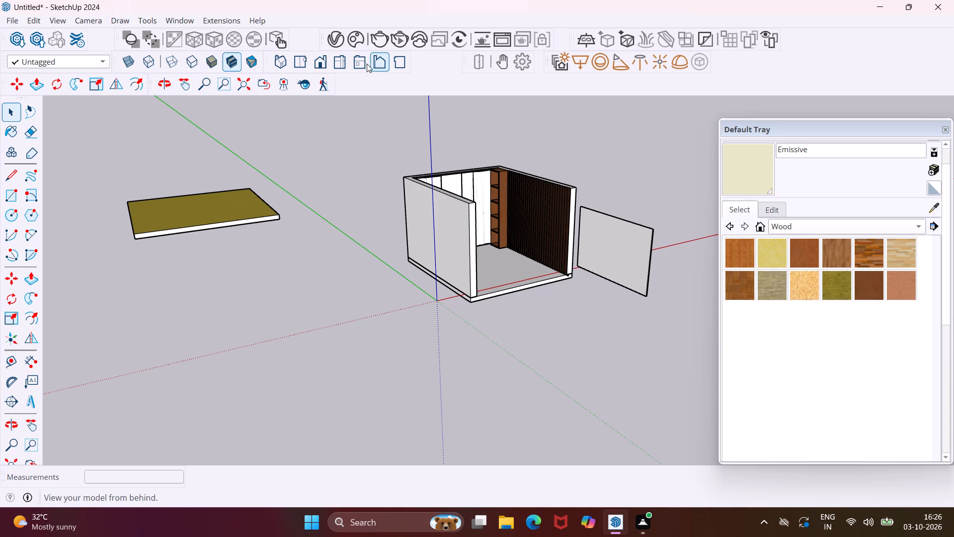
pyautogui.click(342, 42)
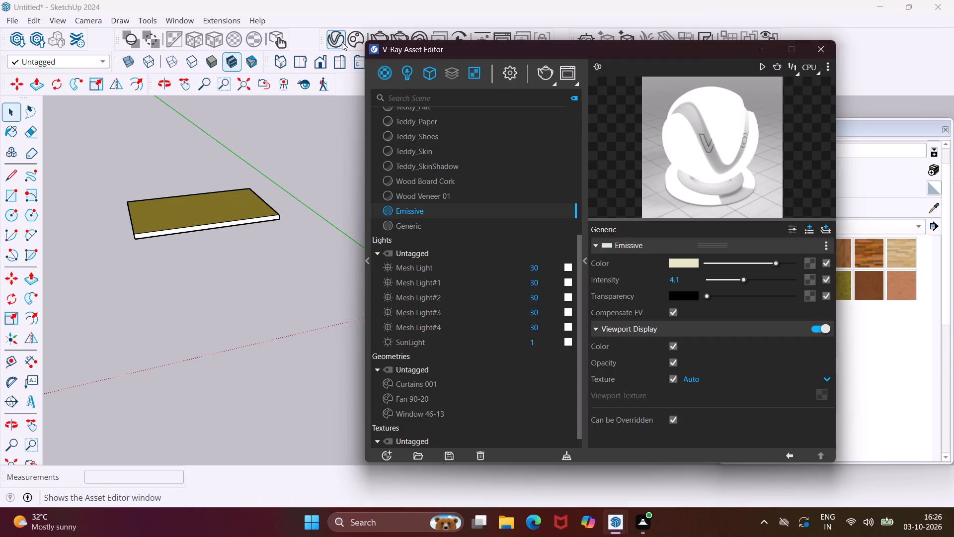
pyautogui.click(370, 263)
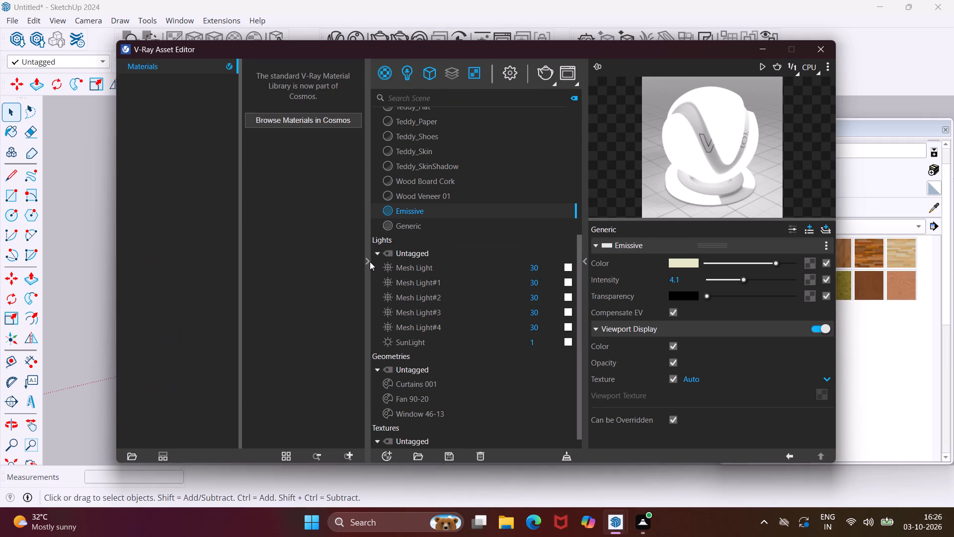
pyautogui.click(338, 120)
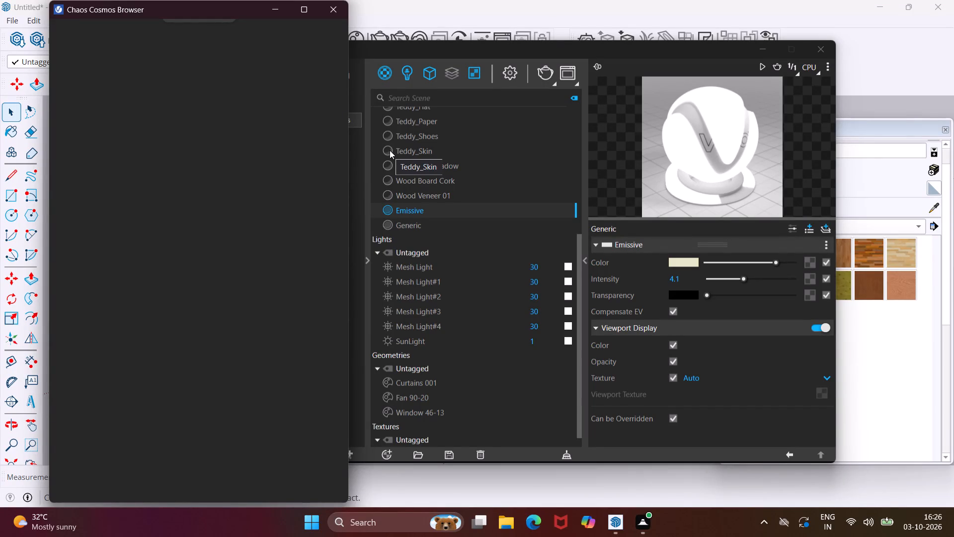
pyautogui.click(334, 16)
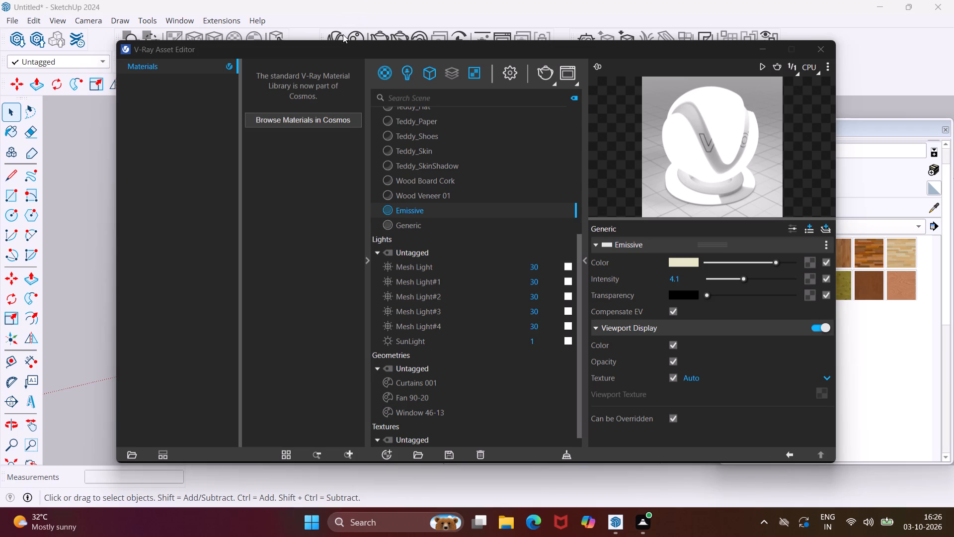
pyautogui.click(350, 118)
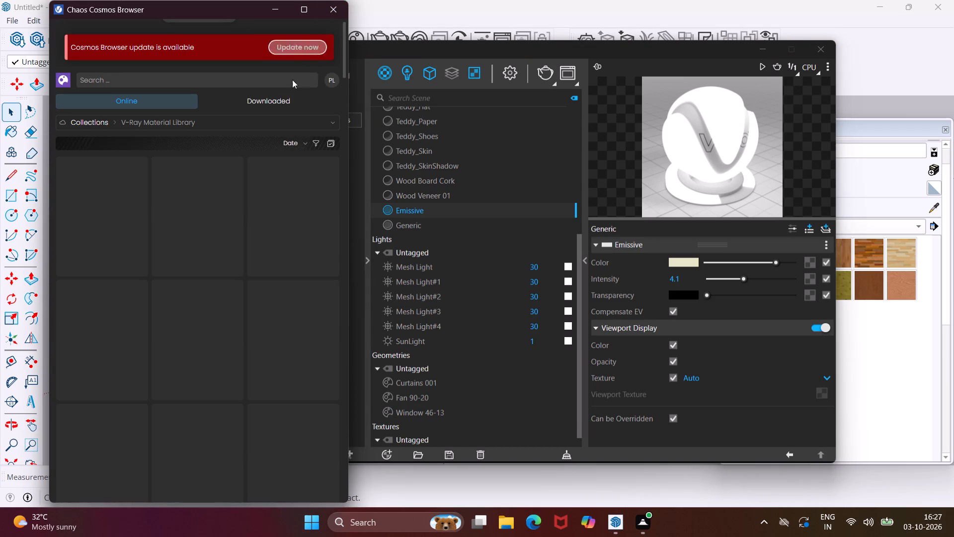
# Search the Cosmos library for "grinate".
pyautogui.click(234, 76)
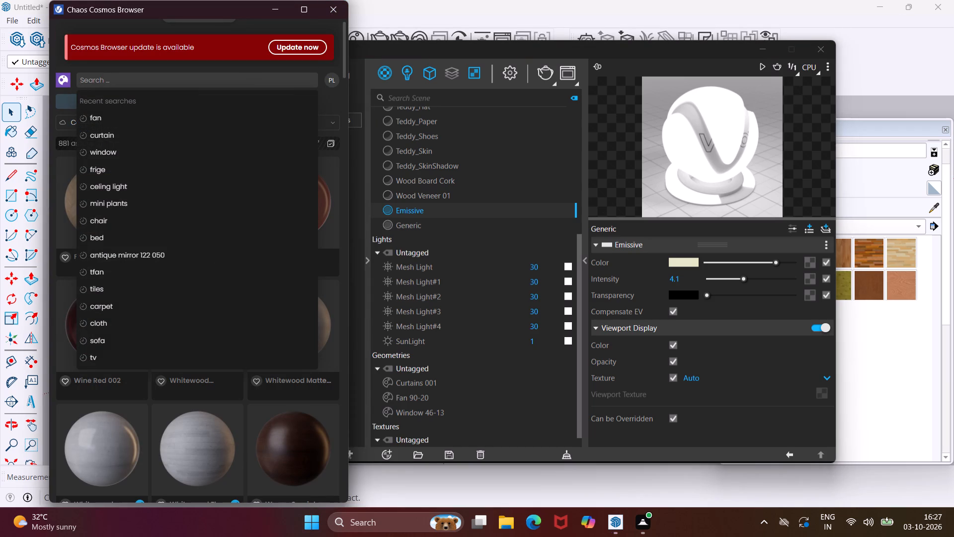
pyautogui.press('g')
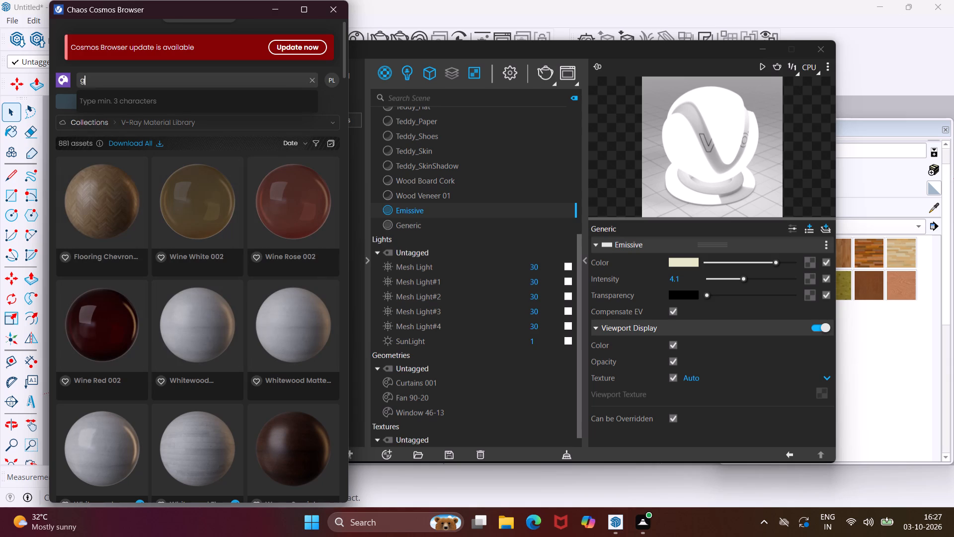
pyautogui.write('rin')
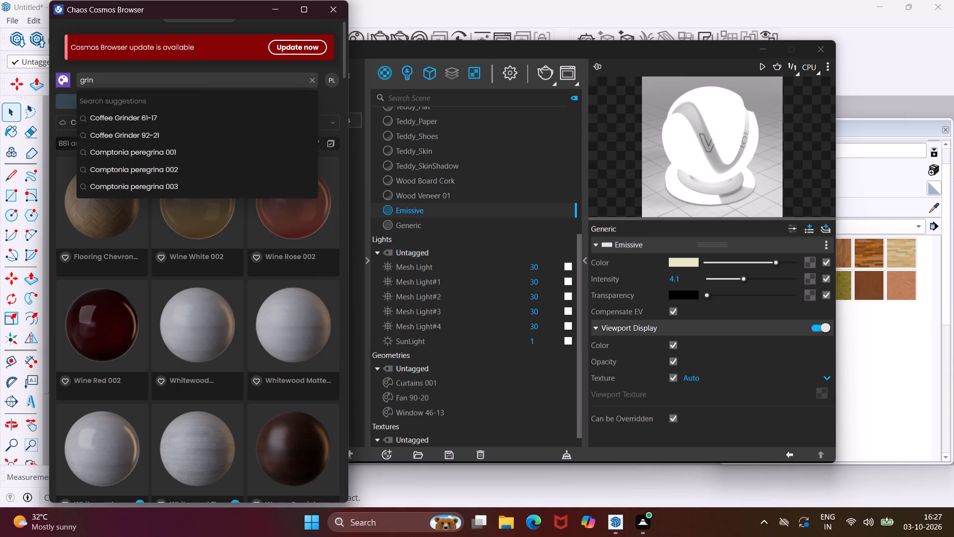
pyautogui.write('ate')
pyautogui.press('Return')
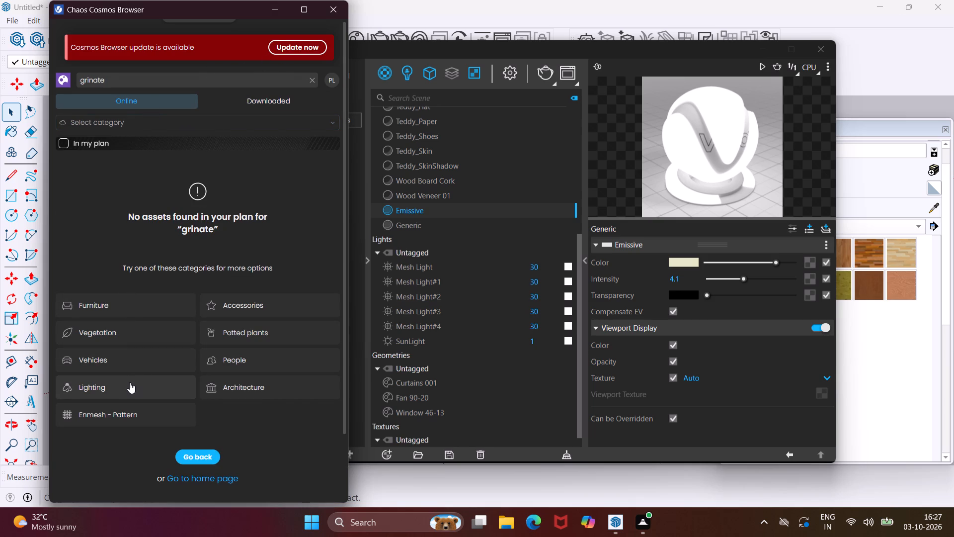
# Browse the Plastic category of the Cosmos materials for a suitable finish.
pyautogui.click(171, 121)
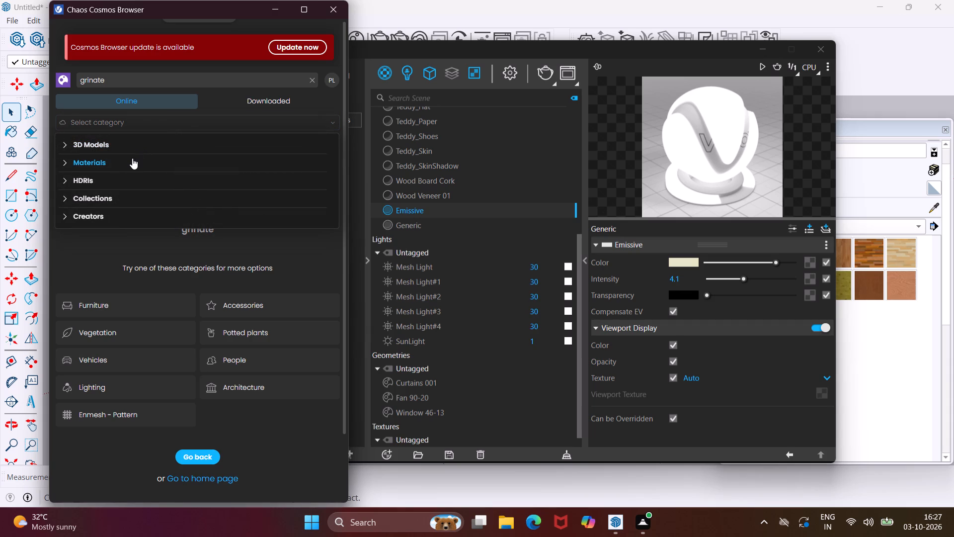
pyautogui.click(132, 158)
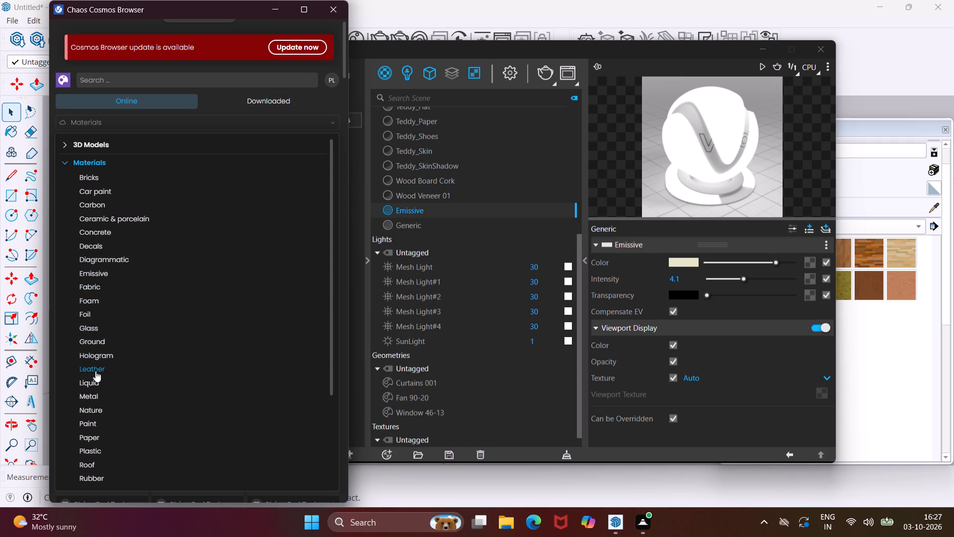
pyautogui.click(103, 452)
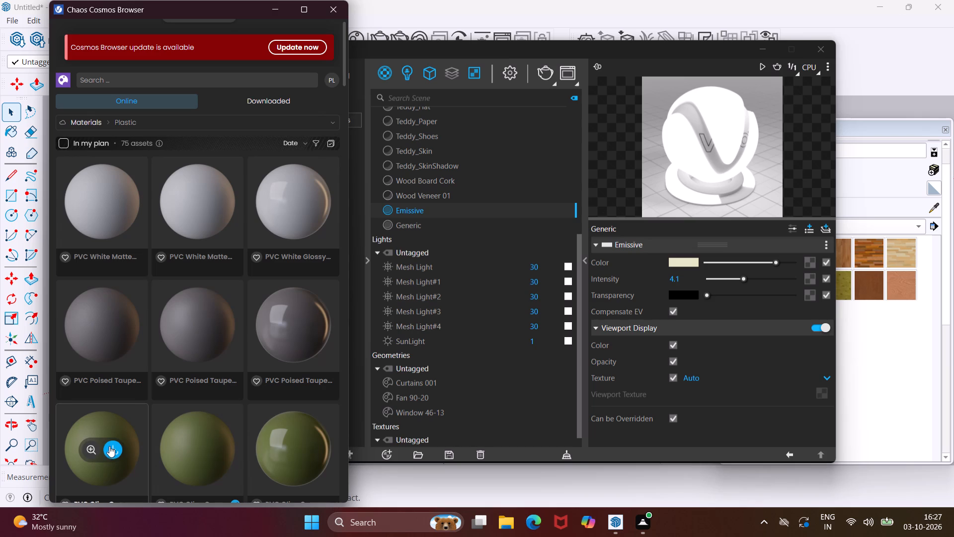
pyautogui.scroll(-16, 154, 357)
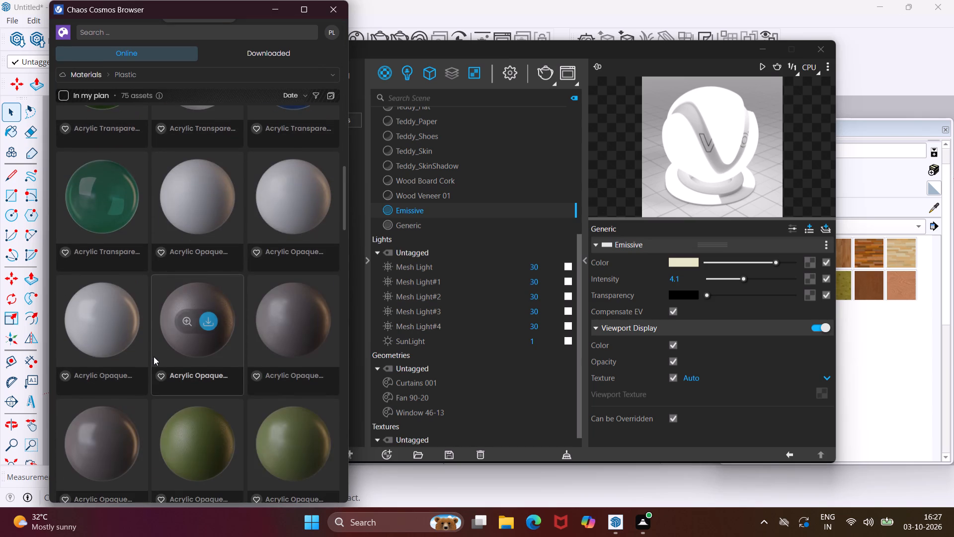
pyautogui.scroll(-18, 154, 357)
pyautogui.scroll(-5, 154, 357)
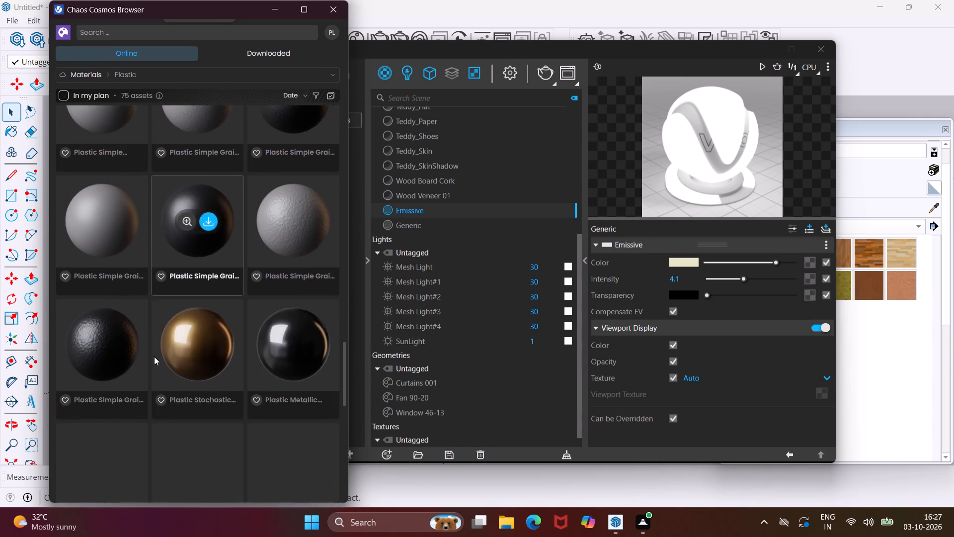
pyautogui.scroll(-11, 154, 357)
pyautogui.scroll(5, 160, 358)
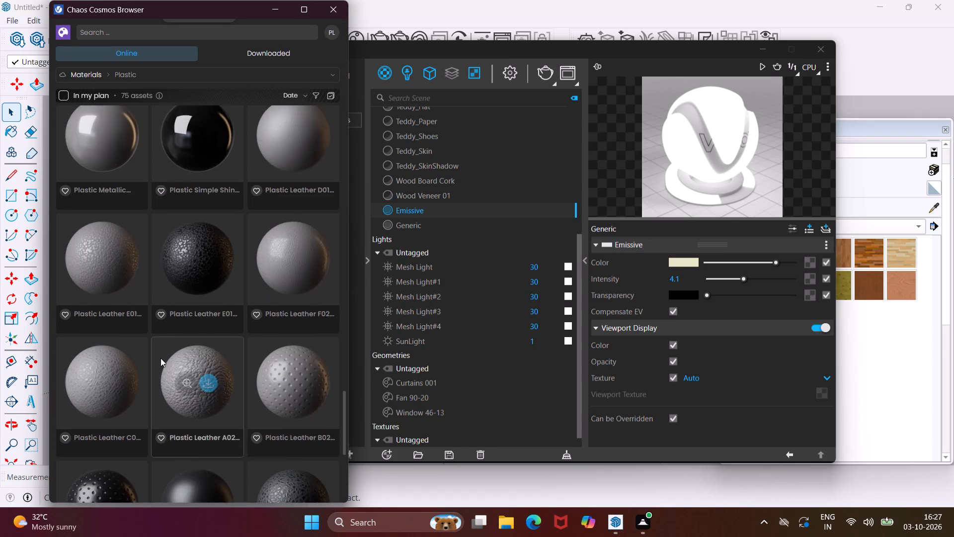
pyautogui.scroll(5, 160, 358)
# Browse the Roof and Rubber categories of the Cosmos materials for a suitable finish.
pyautogui.click(330, 79)
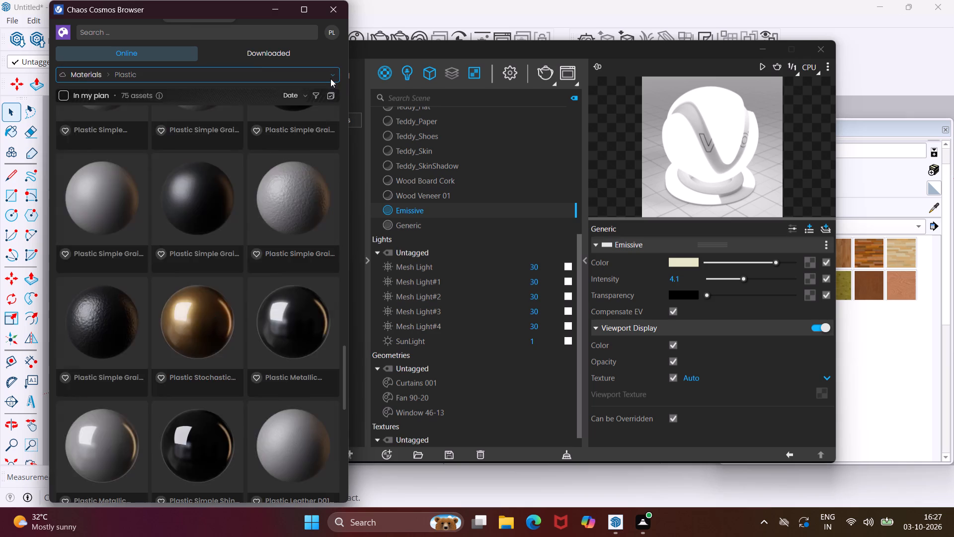
pyautogui.click(93, 420)
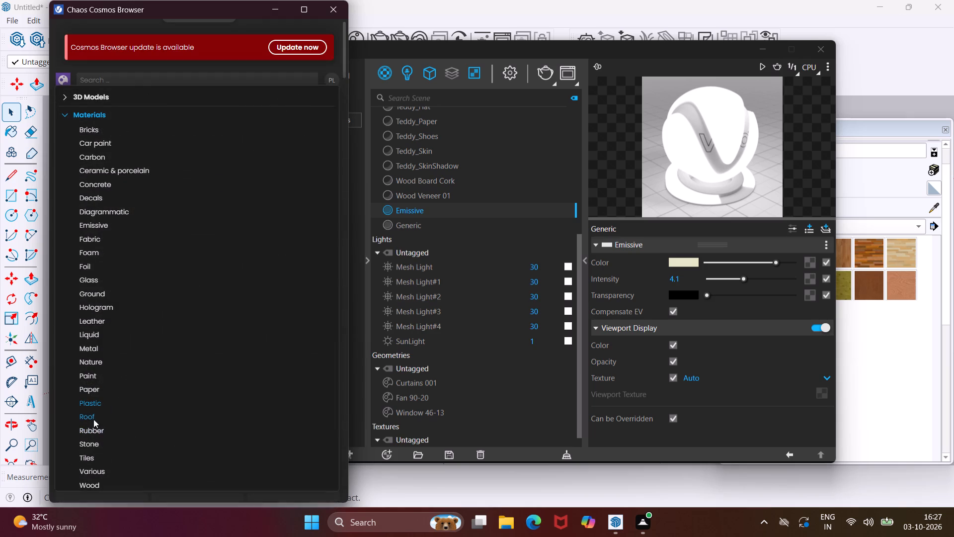
pyautogui.scroll(-6, 187, 328)
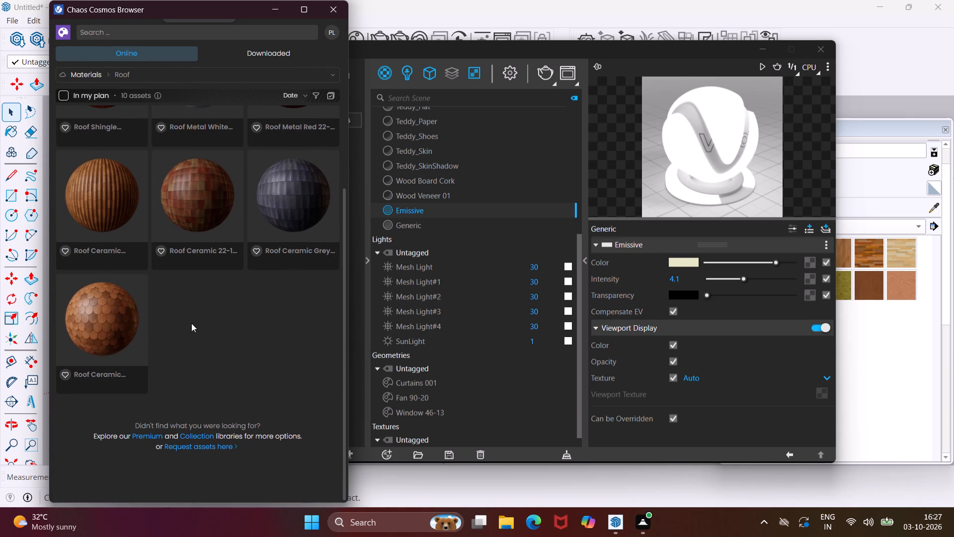
pyautogui.click(333, 76)
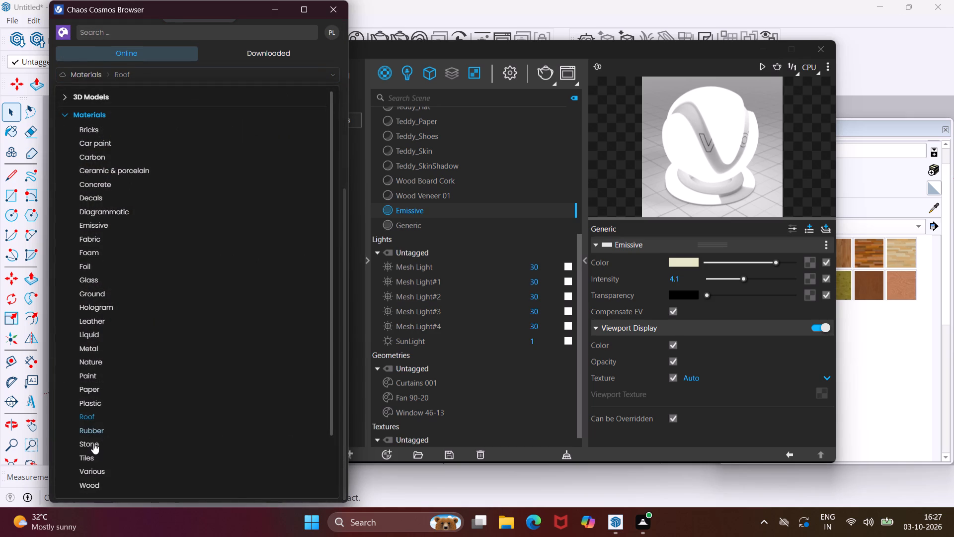
pyautogui.click(92, 435)
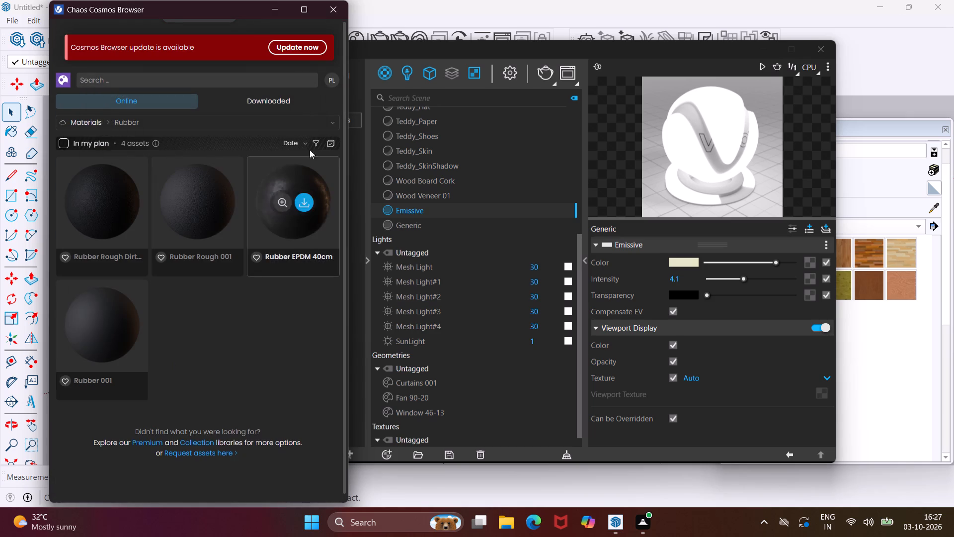
# Find Marble White SSS 100cm in the Stone category of the Cosmos materials and import it into the scene.
pyautogui.click(326, 120)
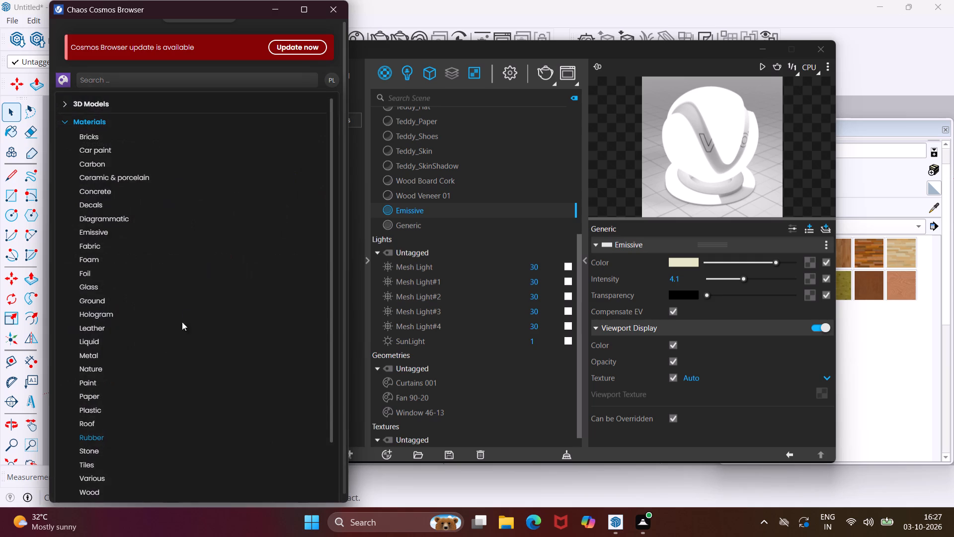
pyautogui.click(83, 454)
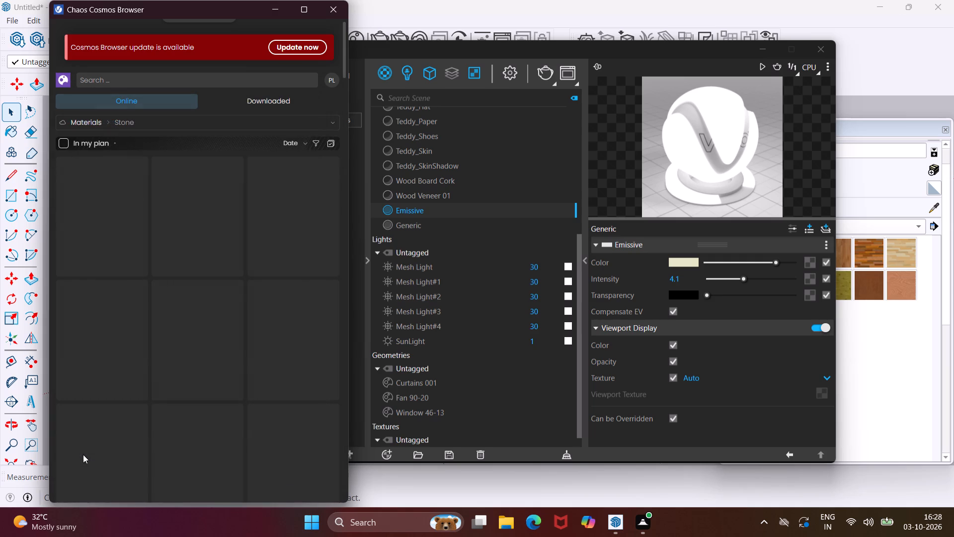
pyautogui.scroll(-2, 171, 301)
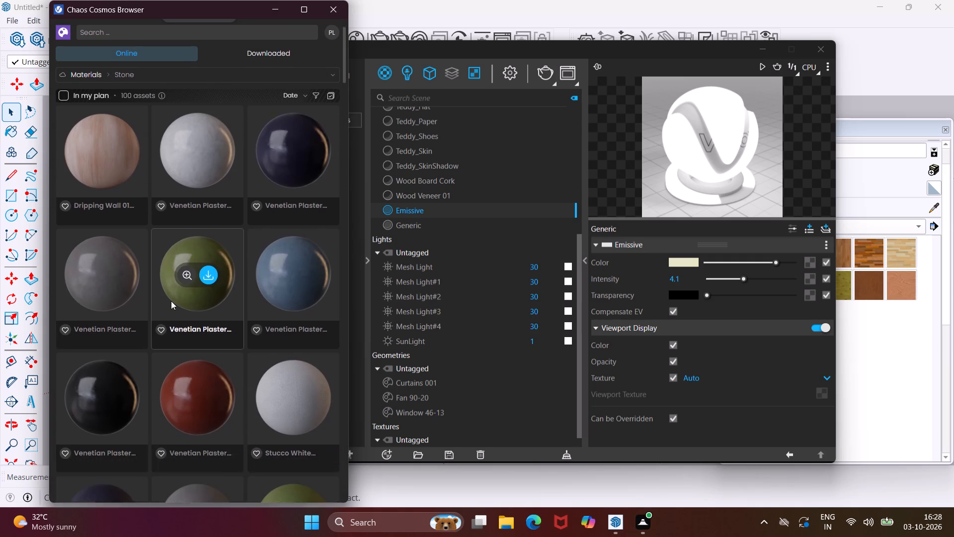
pyautogui.scroll(-14, 171, 301)
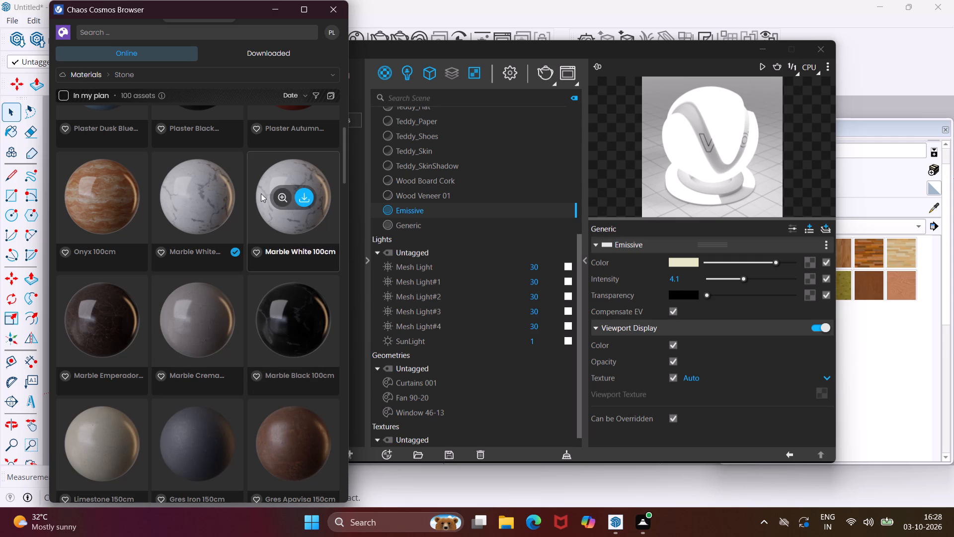
pyautogui.scroll(-11, 210, 201)
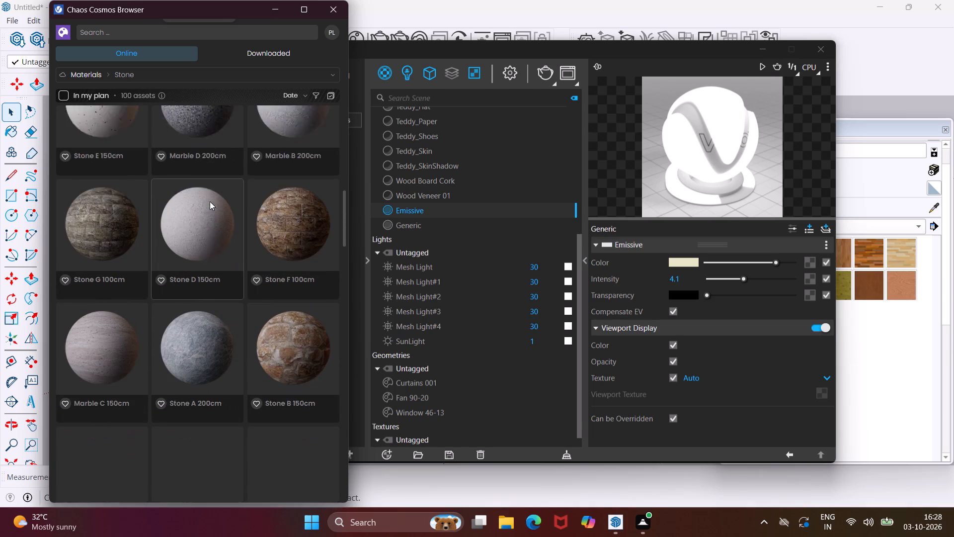
pyautogui.scroll(12, 210, 201)
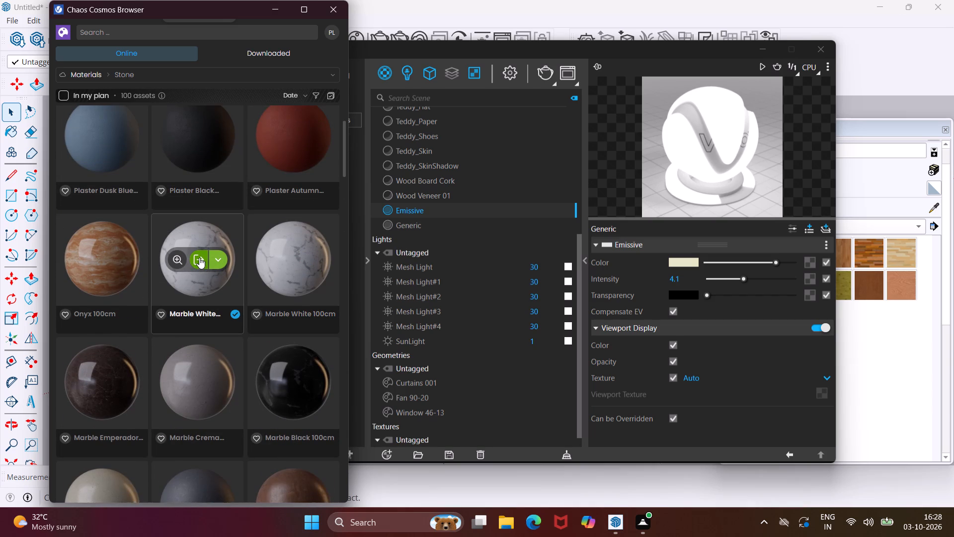
pyautogui.click(199, 258)
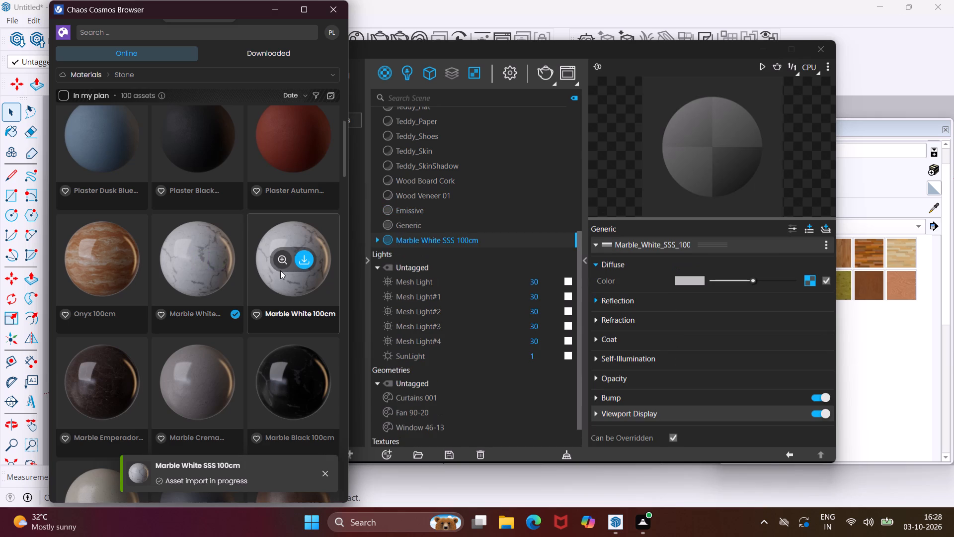
# Set the imported marble's diffuse colour to near-white, R 0.972, G 0.96, B 0.96.
pyautogui.click(685, 280)
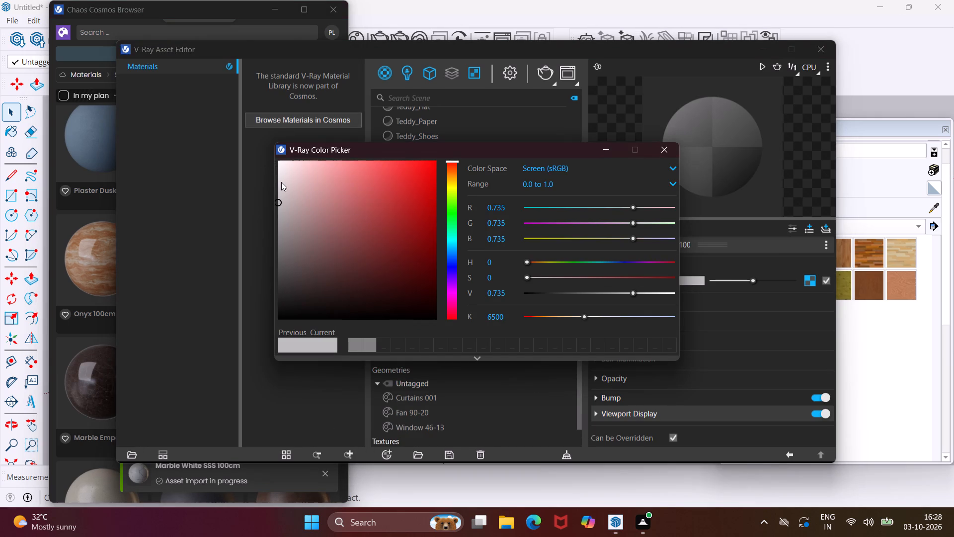
pyautogui.click(280, 181)
pyautogui.click(282, 167)
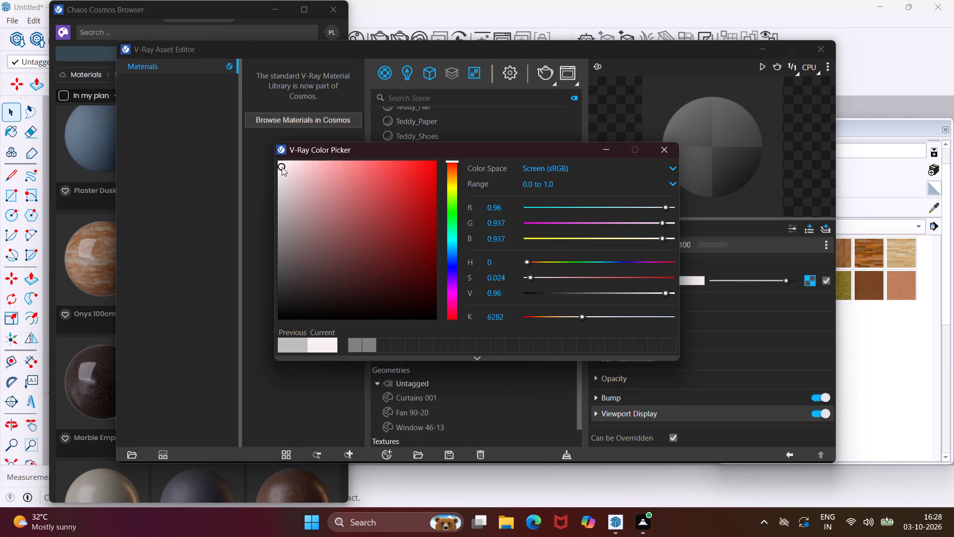
pyautogui.click(280, 165)
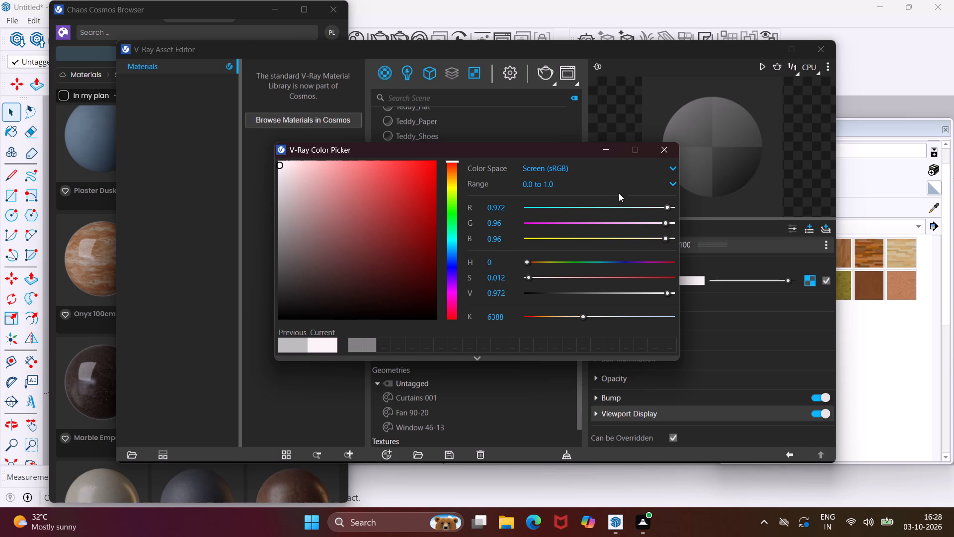
pyautogui.click(664, 144)
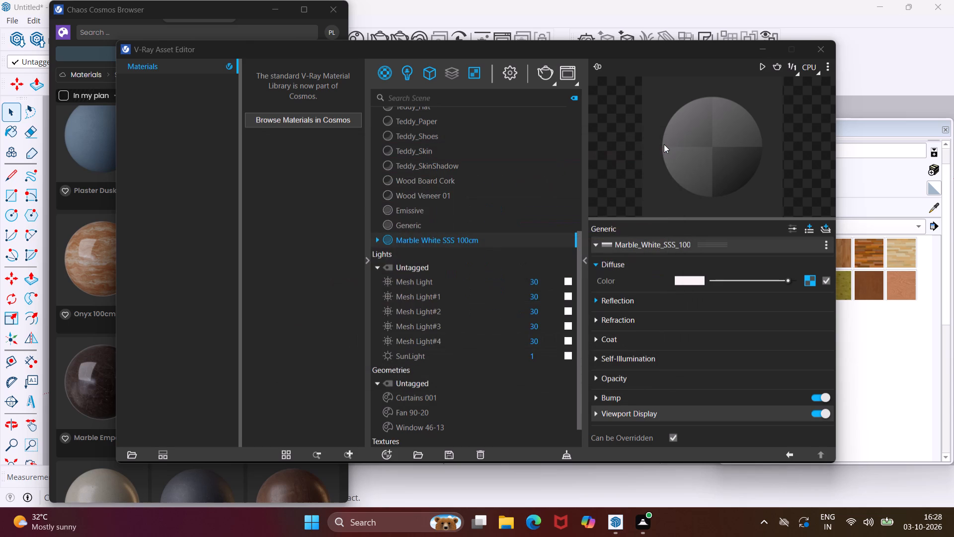
# Set the marble's reflection roughness to 0.12, enable its Reflection IOR, and close the V-Ray Asset Editor.
pyautogui.click(599, 298)
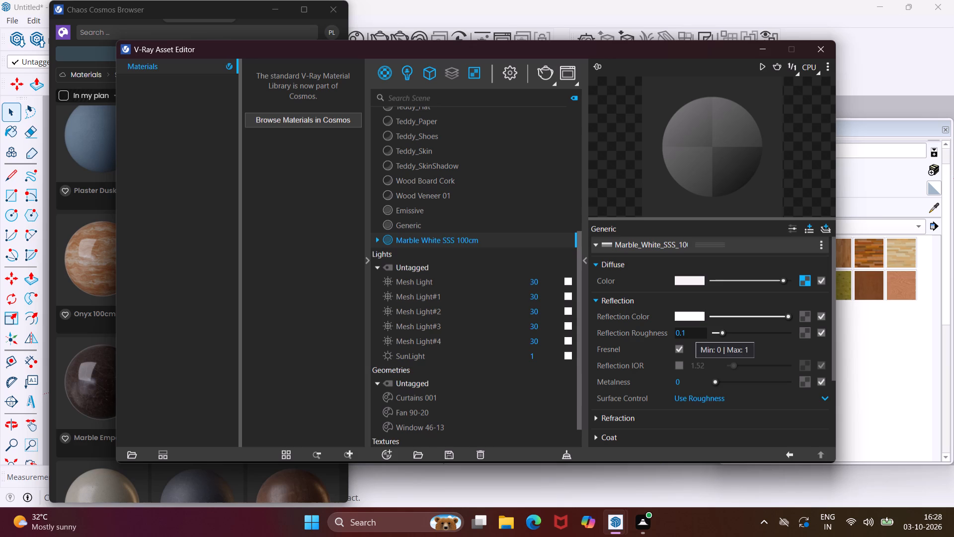
pyautogui.click(720, 333)
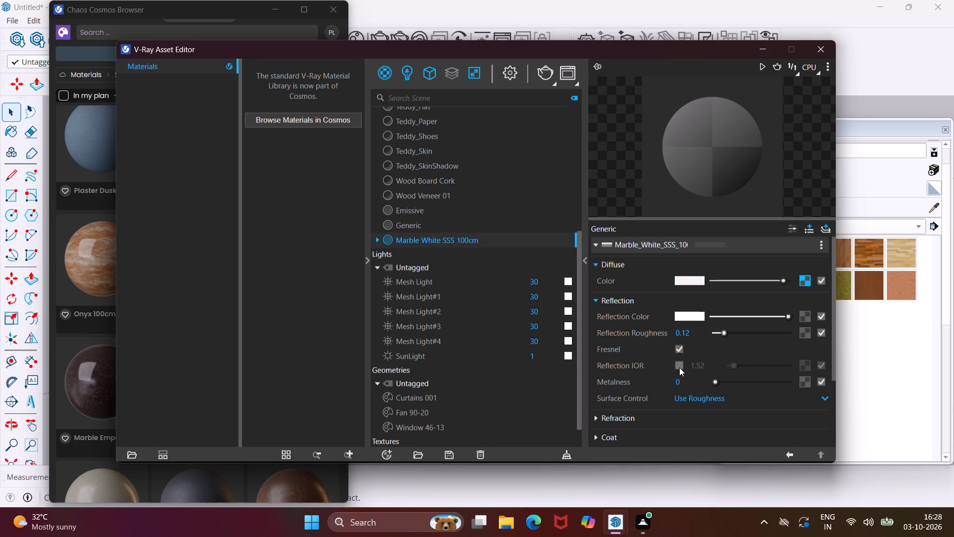
pyautogui.click(679, 367)
pyautogui.click(814, 55)
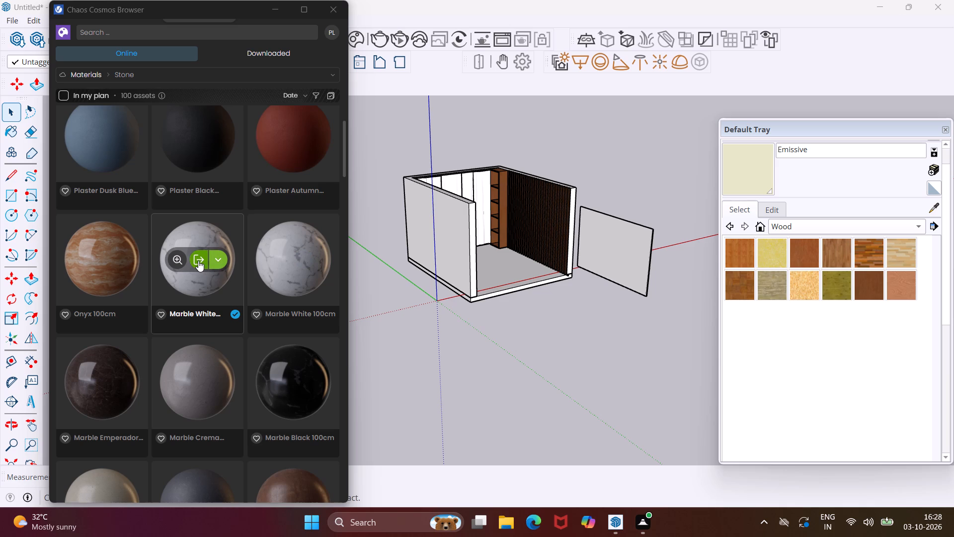
# Import two more copies of Marble White SSS 100cm from Cosmos, with the detached wall panel's large face selected.
pyautogui.click(198, 261)
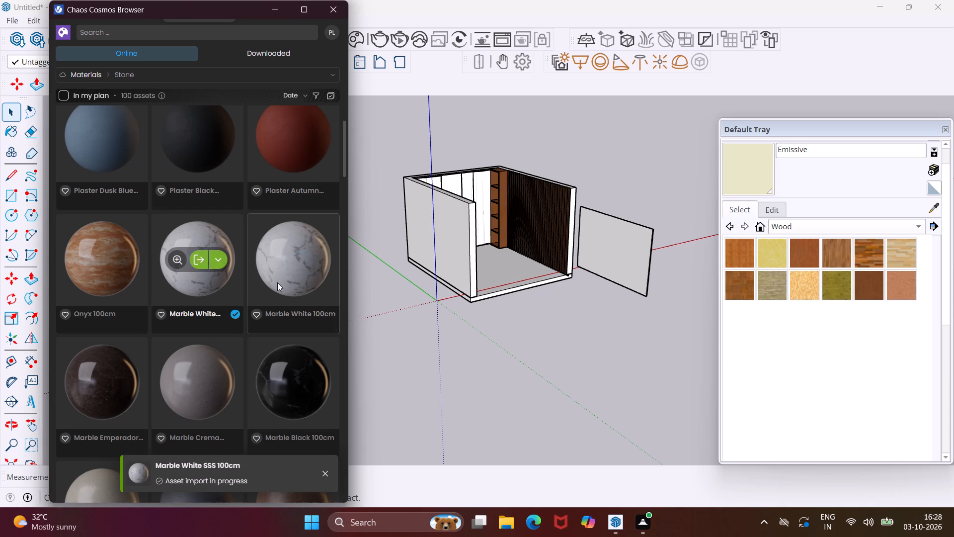
pyautogui.click(616, 251)
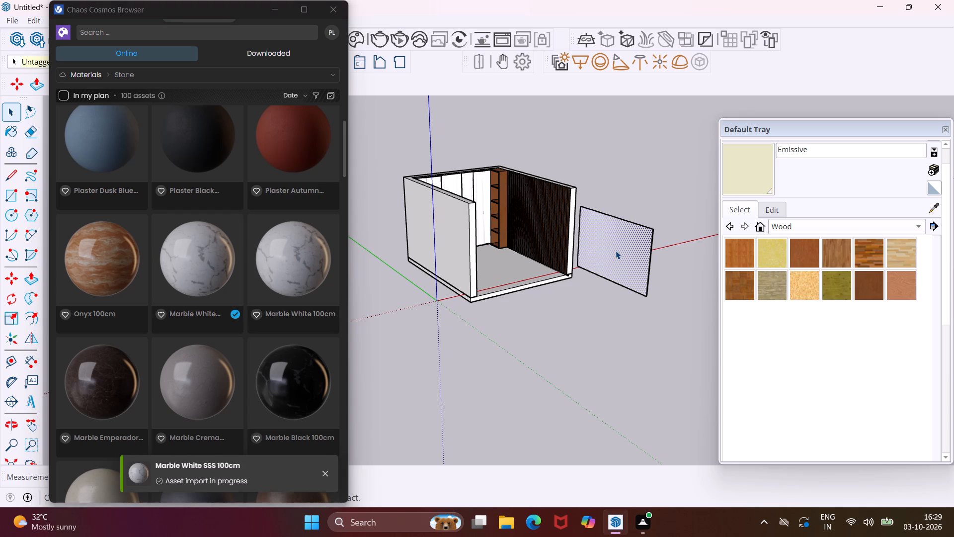
pyautogui.scroll(4, 616, 251)
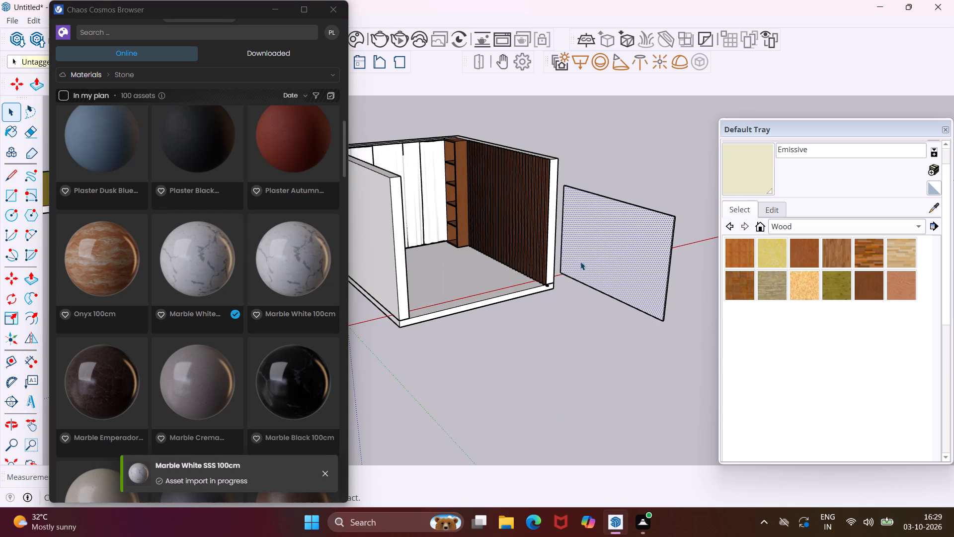
pyautogui.click(203, 266)
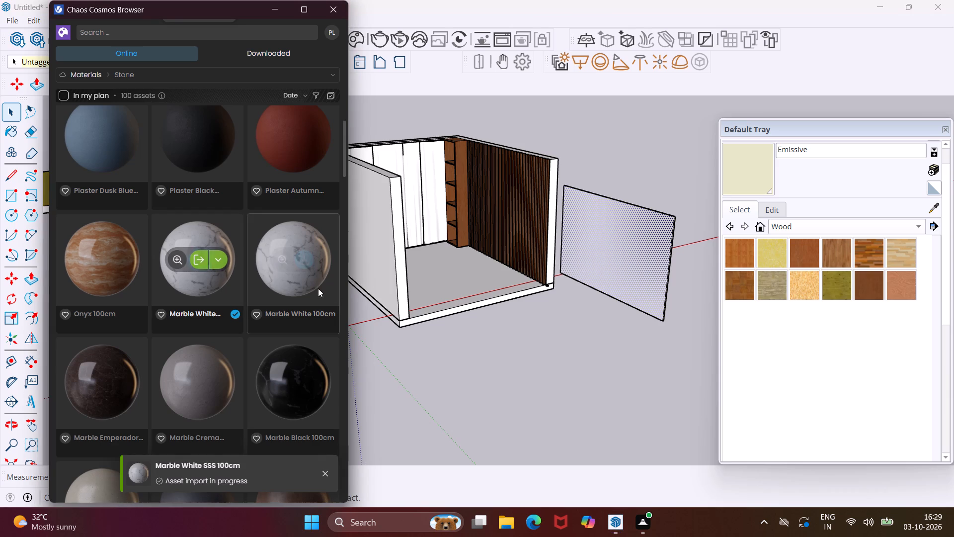
pyautogui.click(628, 257)
pyautogui.scroll(4, 651, 244)
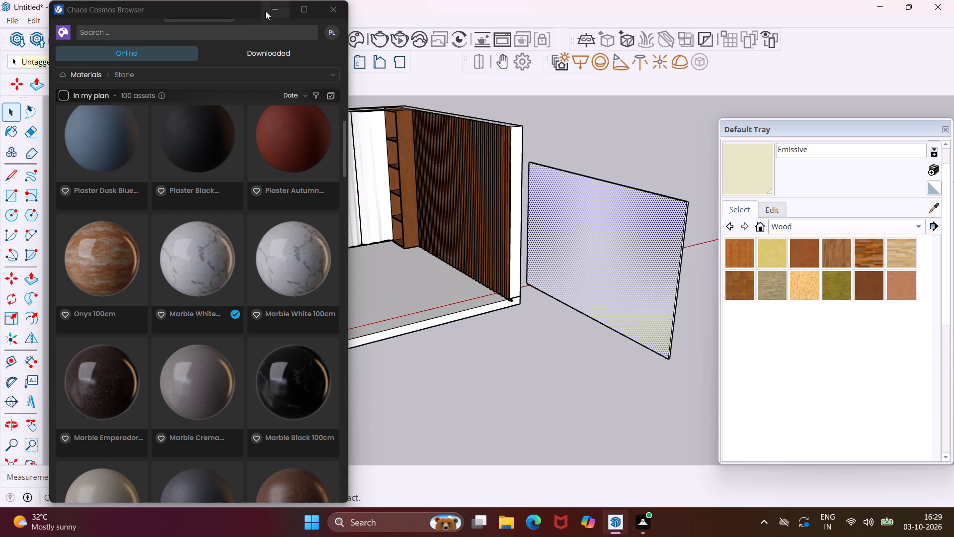
pyautogui.moveTo(242, 9); pyautogui.dragTo(171, 41)
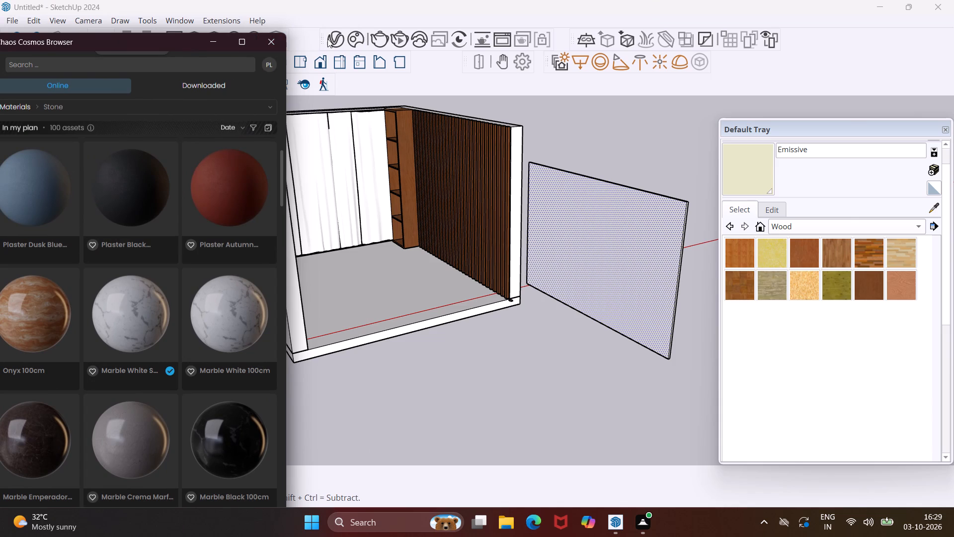
# Make Marble White SSS 100cm#2 the active material from the V-Ray Asset Editor and paint the detached panel's large face with it.
pyautogui.click(335, 41)
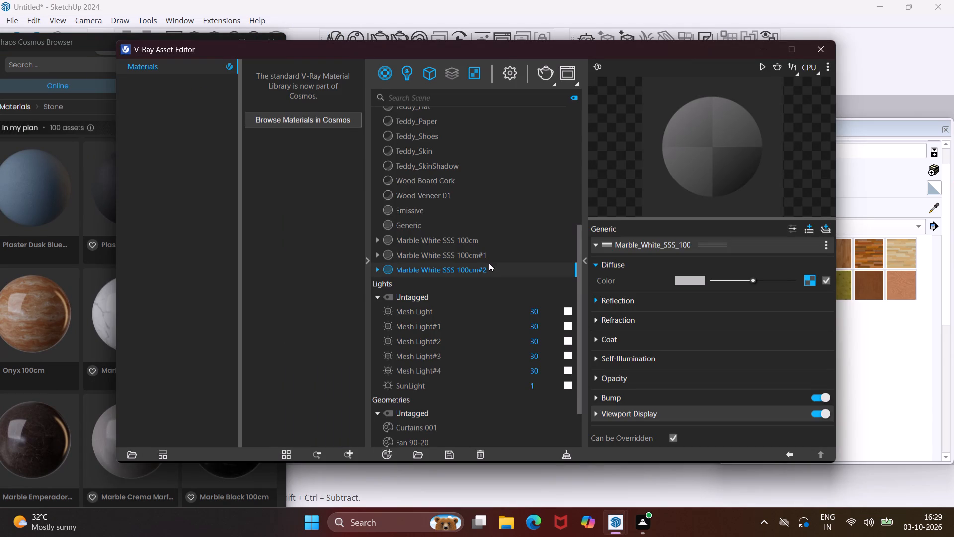
pyautogui.doubleClick(496, 269)
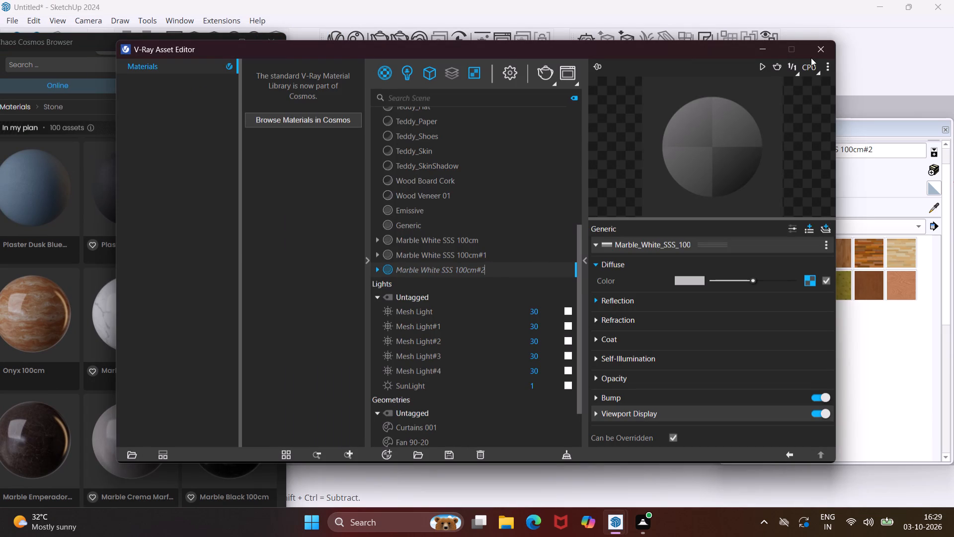
pyautogui.click(811, 55)
pyautogui.click(765, 167)
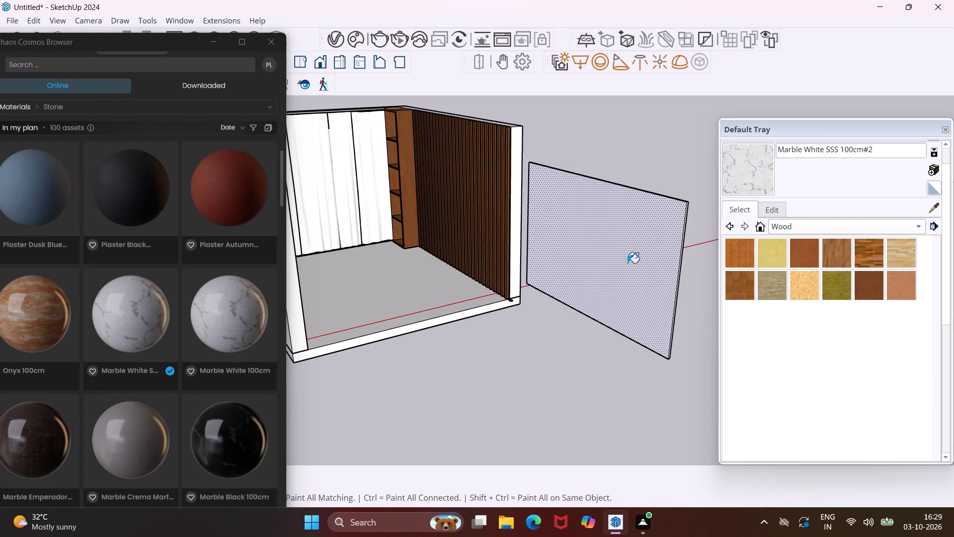
pyautogui.click(627, 265)
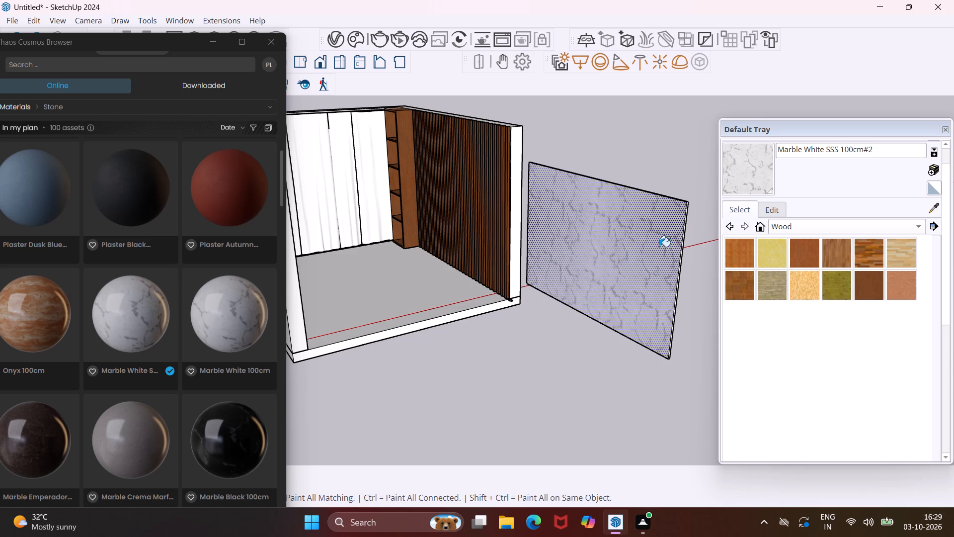
# Raise the brightness of the marble material's colour to the lightest end of the Color Wheel's slider.
pyautogui.click(762, 211)
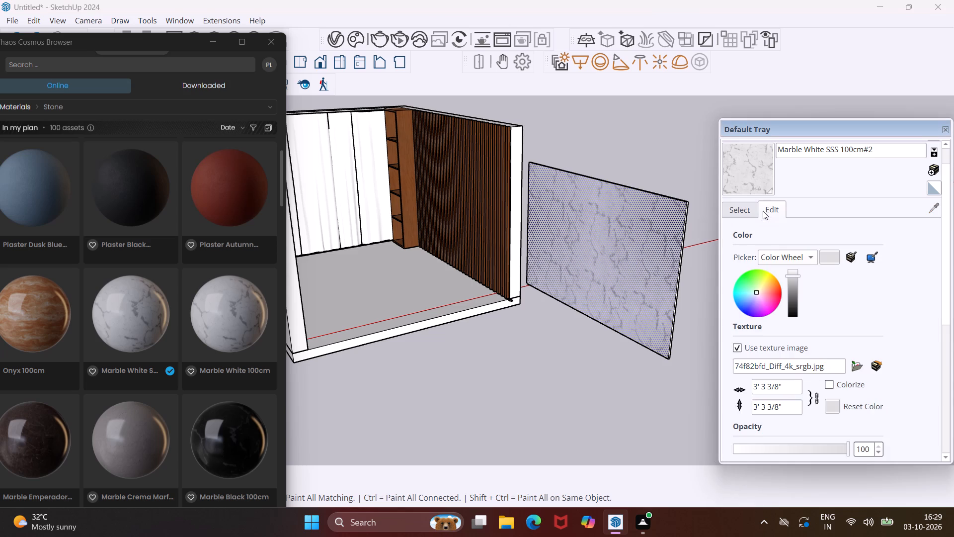
pyautogui.click(796, 275)
# Paint the detached panel's near vertical side edge and its underside edge with Marble White SSS 100cm#2.
pyautogui.click(746, 170)
pyautogui.scroll(13, 680, 276)
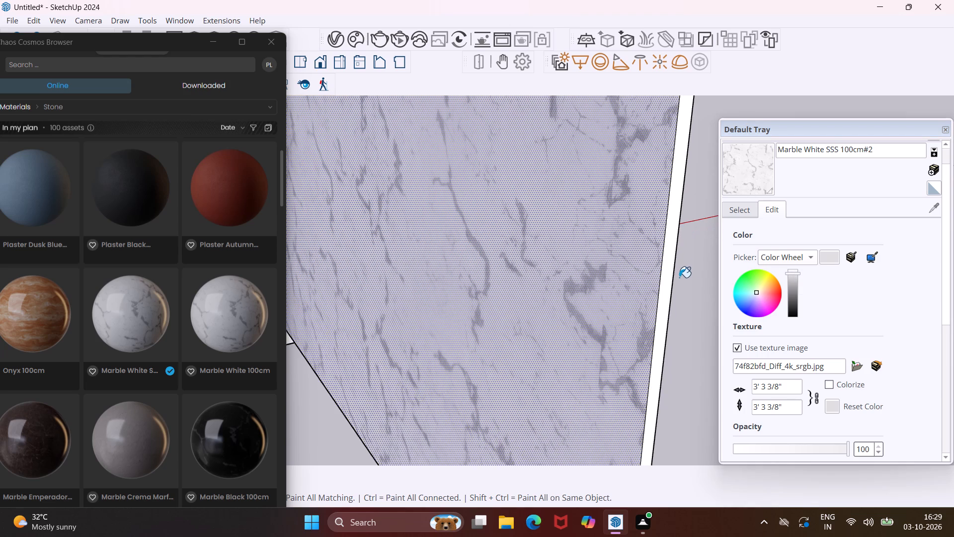
pyautogui.click(666, 291)
pyautogui.scroll(-11, 666, 291)
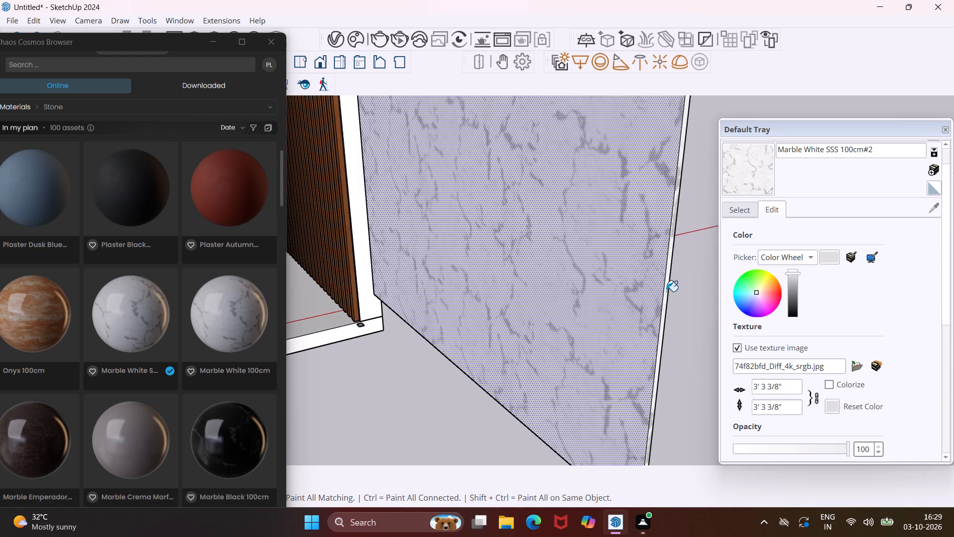
pyautogui.scroll(-5, 666, 291)
pyautogui.moveTo(602, 361); pyautogui.dragTo(747, 186, button='middle')
pyautogui.scroll(9, 637, 320)
pyautogui.moveTo(638, 314); pyautogui.dragTo(639, 312, button='middle')
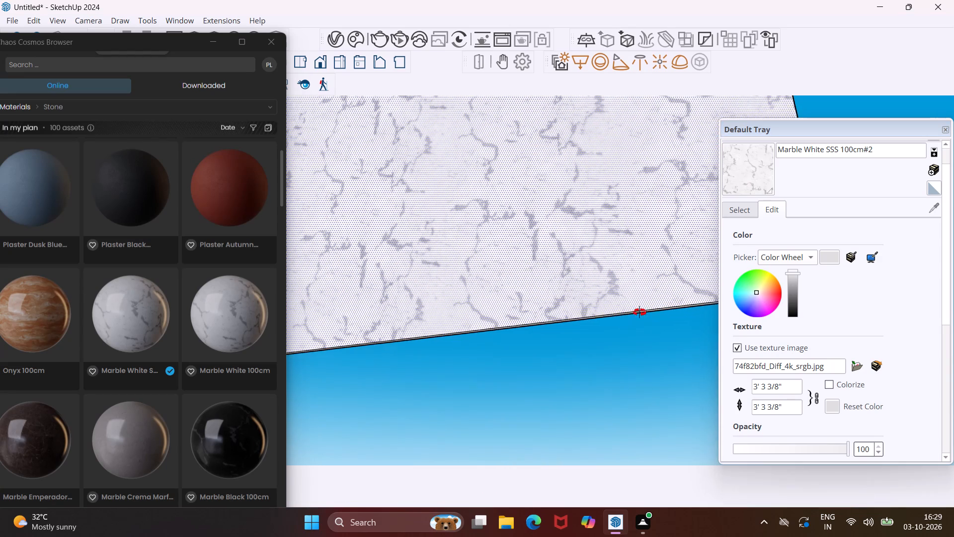
pyautogui.moveTo(639, 312); pyautogui.dragTo(358, 265, button='middle')
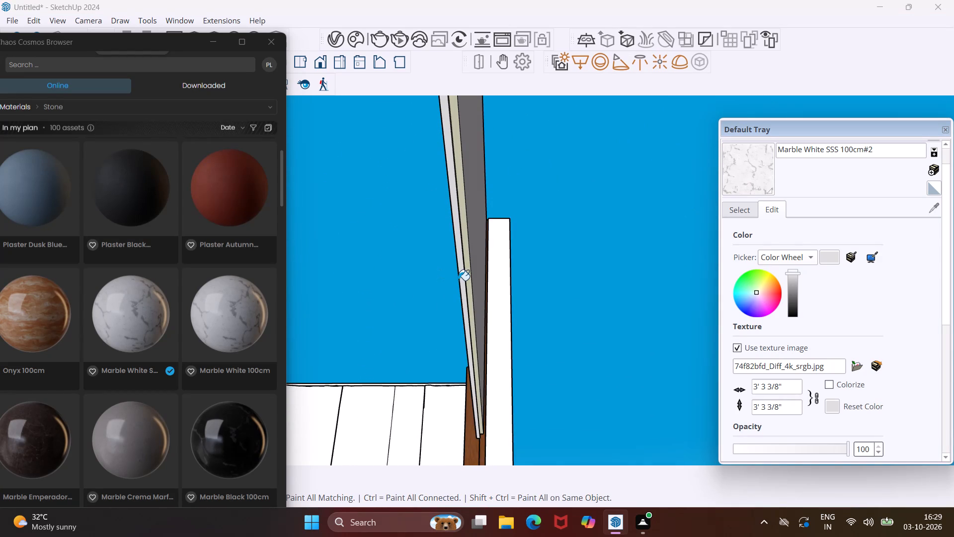
pyautogui.scroll(4, 458, 280)
pyautogui.click(461, 282)
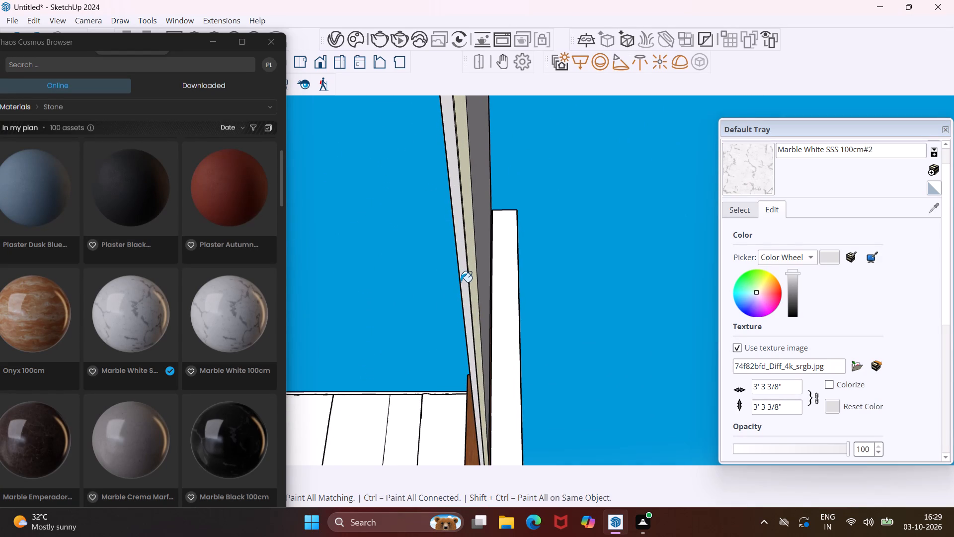
pyautogui.click(463, 277)
# Paint the detached panel's opposite vertical side edge and top edge with Marble White SSS 100cm#2, leaving the emissive strips unpainted.
pyautogui.moveTo(463, 276); pyautogui.dragTo(474, 409, button='middle')
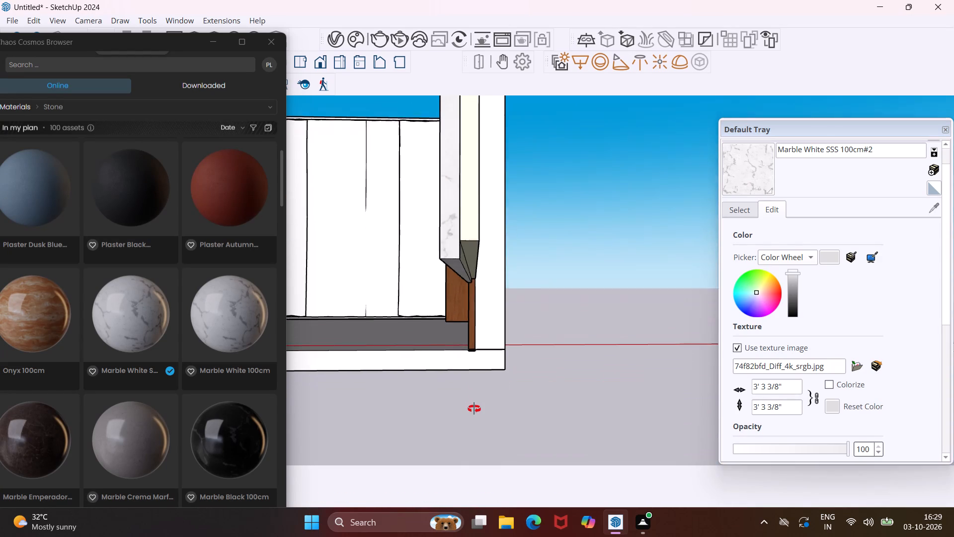
pyautogui.moveTo(474, 409); pyautogui.dragTo(475, 409, button='middle')
pyautogui.moveTo(448, 265); pyautogui.dragTo(378, 309, button='middle')
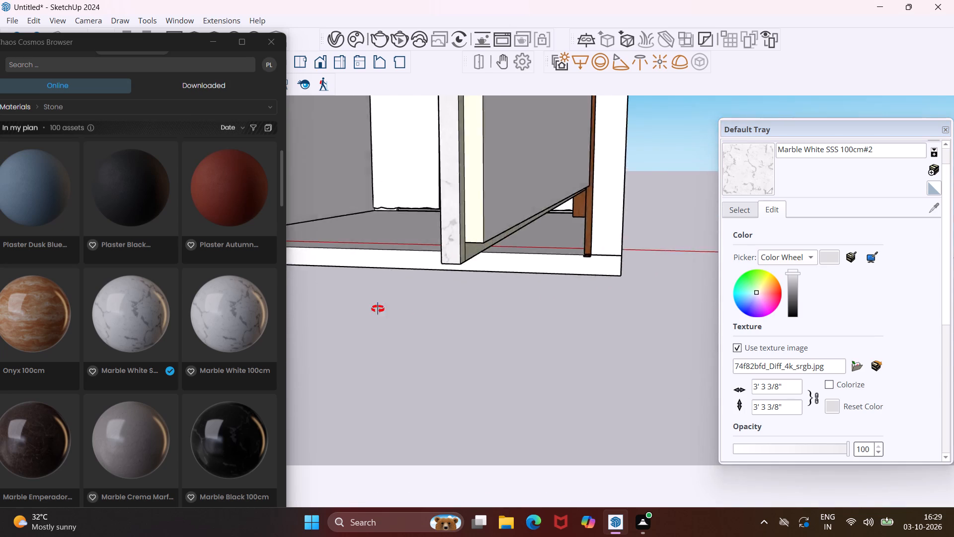
pyautogui.moveTo(378, 309); pyautogui.dragTo(587, 438, button='middle')
pyautogui.scroll(-8, 464, 297)
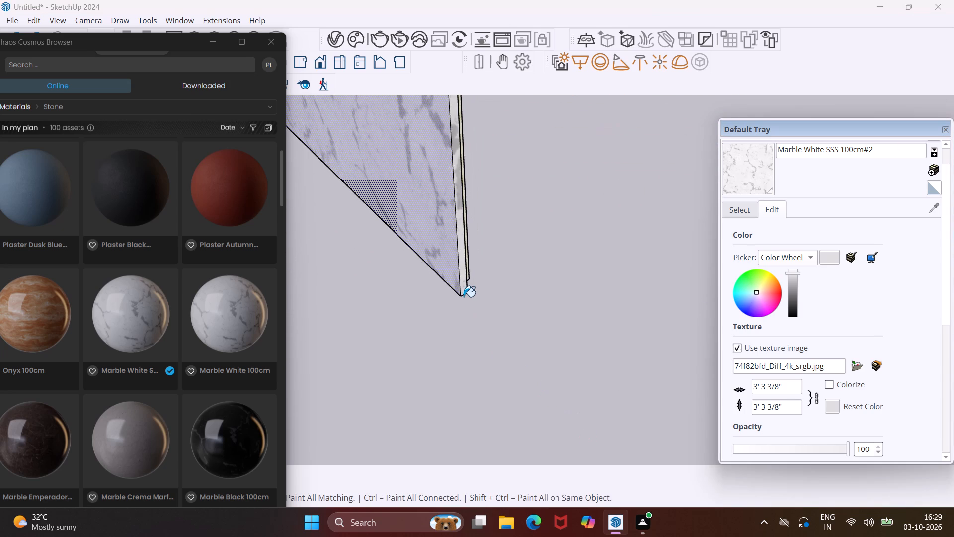
pyautogui.scroll(-20, 464, 297)
pyautogui.moveTo(393, 220); pyautogui.dragTo(394, 219, button='middle')
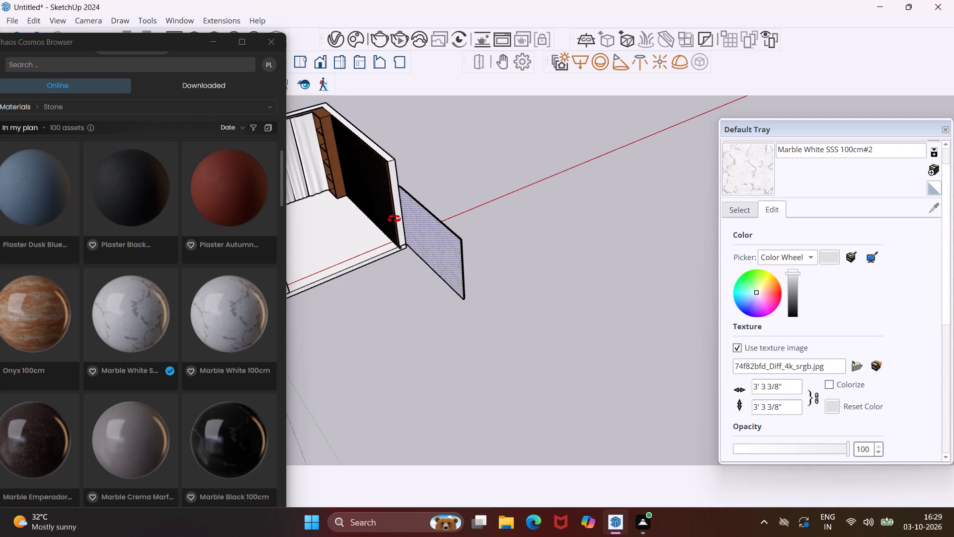
pyautogui.moveTo(394, 219); pyautogui.dragTo(761, 194, button='middle')
pyautogui.scroll(3, 521, 241)
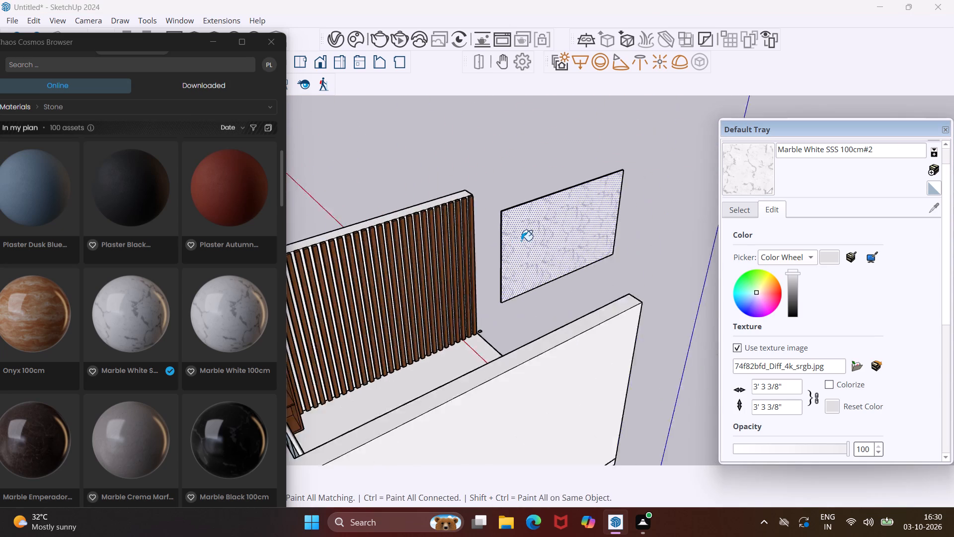
pyautogui.scroll(6, 521, 241)
pyautogui.moveTo(521, 240); pyautogui.dragTo(622, 238, button='middle')
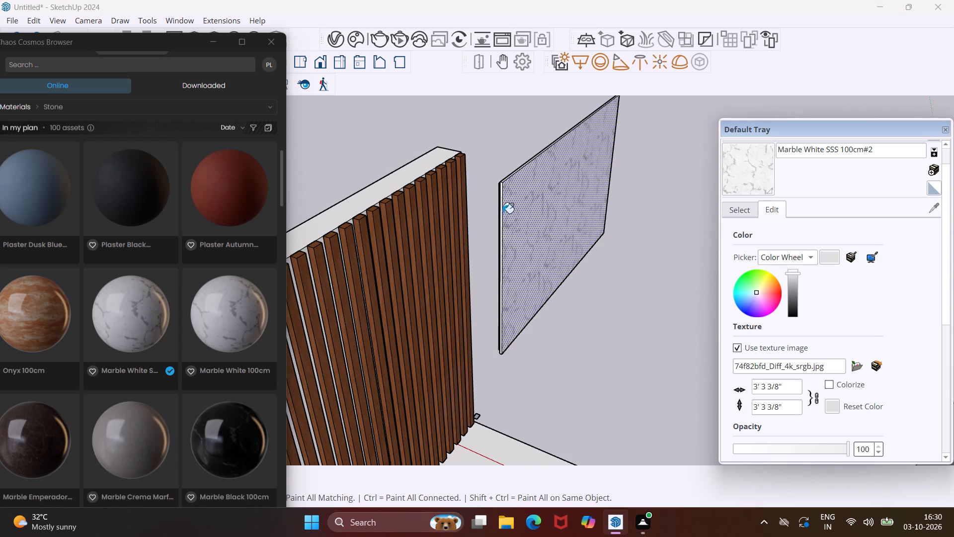
pyautogui.scroll(12, 508, 207)
pyautogui.moveTo(509, 206); pyautogui.dragTo(594, 242, button='middle')
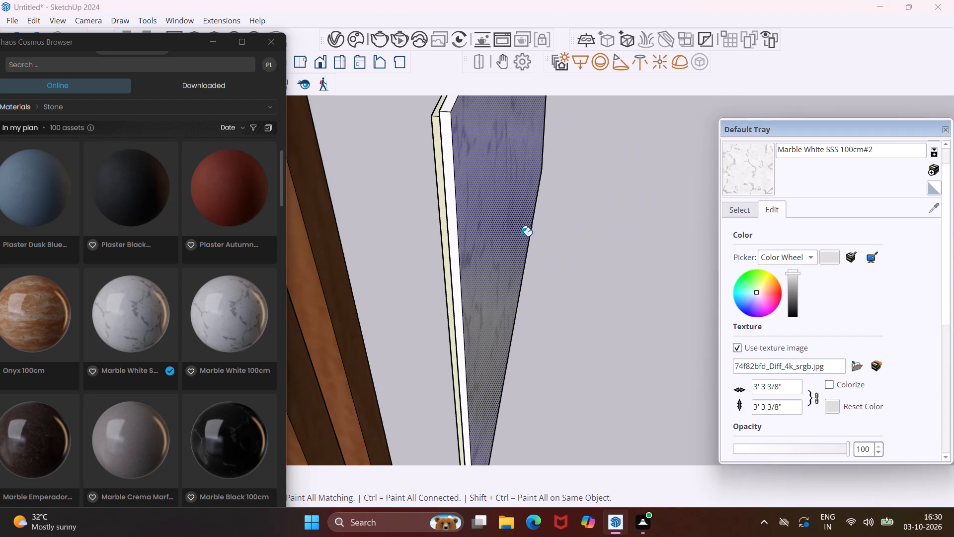
pyautogui.click(446, 132)
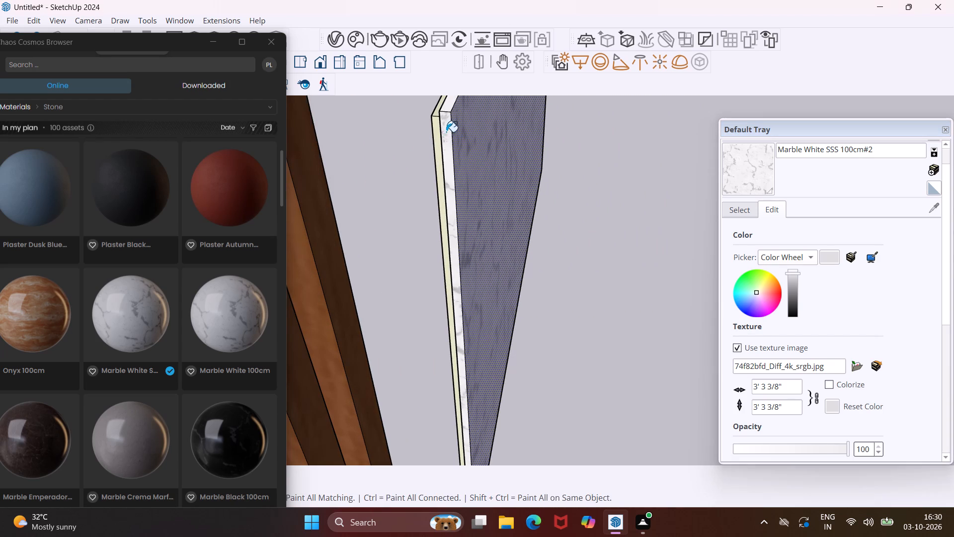
pyautogui.click(448, 106)
pyautogui.moveTo(489, 168); pyautogui.dragTo(366, 221, button='middle')
pyautogui.scroll(-11, 364, 208)
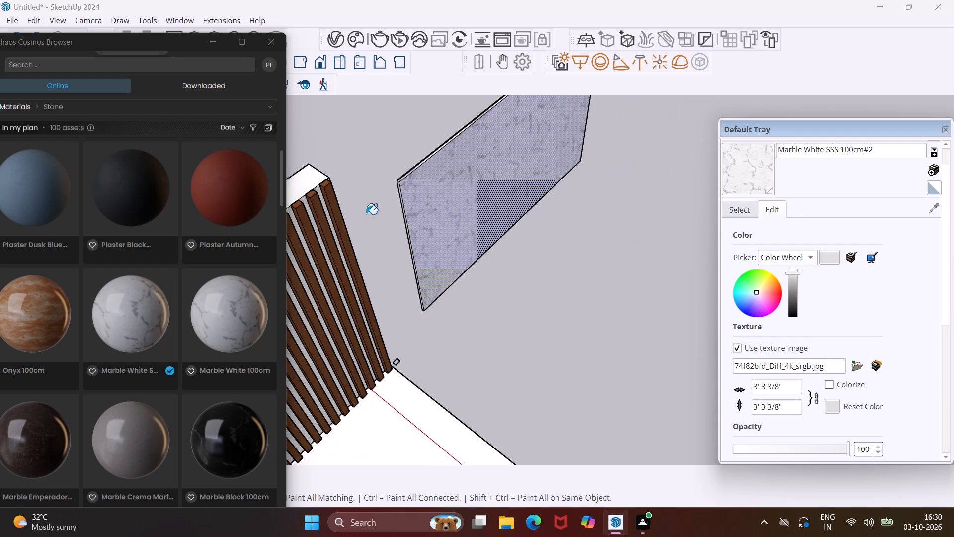
pyautogui.scroll(-5, 366, 214)
pyautogui.moveTo(536, 201); pyautogui.dragTo(226, 238, button='middle')
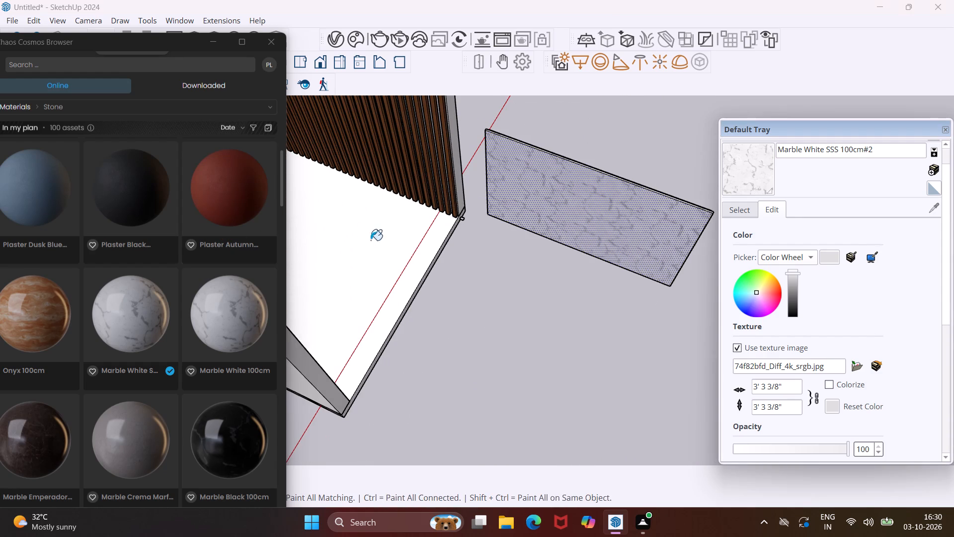
pyautogui.scroll(-4, 421, 250)
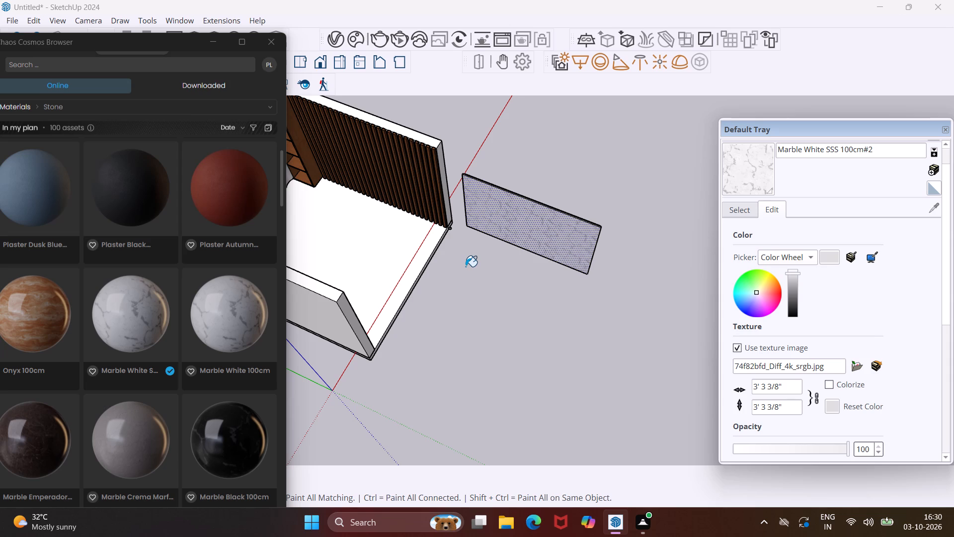
pyautogui.press('Escape')
# Select the entire detached marble panel with its emissive strips and move it by its upper corner onto the wooden slatted wall.
pyautogui.press('space')
pyautogui.moveTo(520, 188); pyautogui.dragTo(647, 148, button='middle')
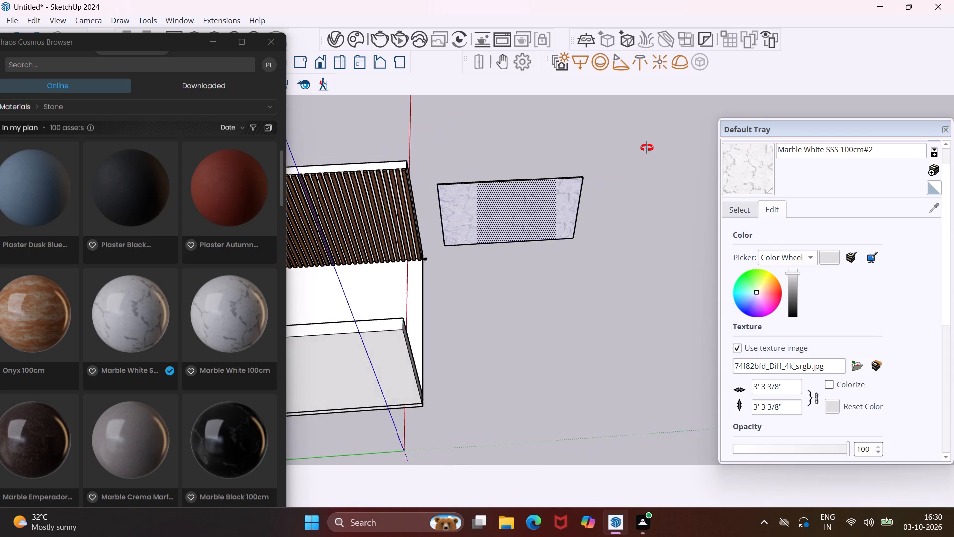
pyautogui.moveTo(647, 148); pyautogui.dragTo(686, 97, button='middle')
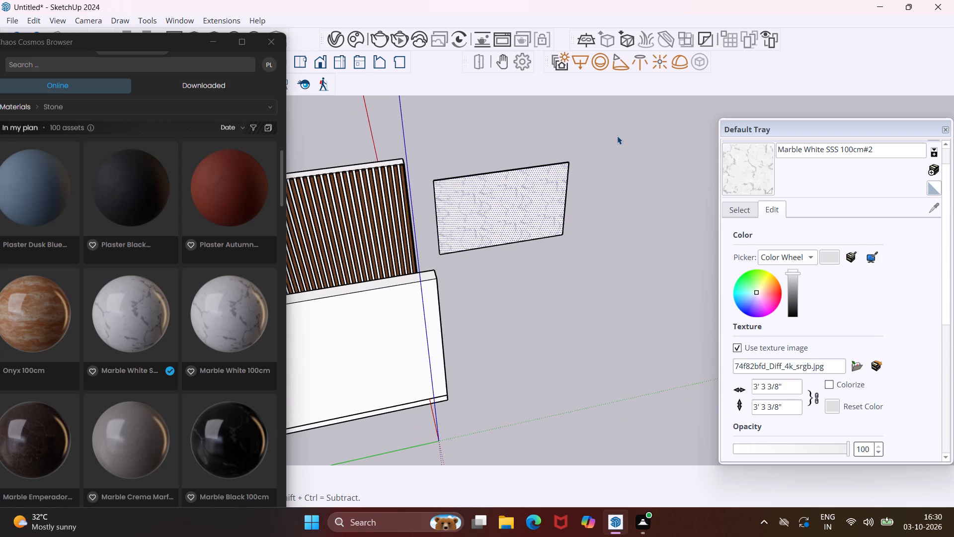
pyautogui.moveTo(618, 135); pyautogui.dragTo(439, 262)
pyautogui.moveTo(439, 262); pyautogui.dragTo(434, 261)
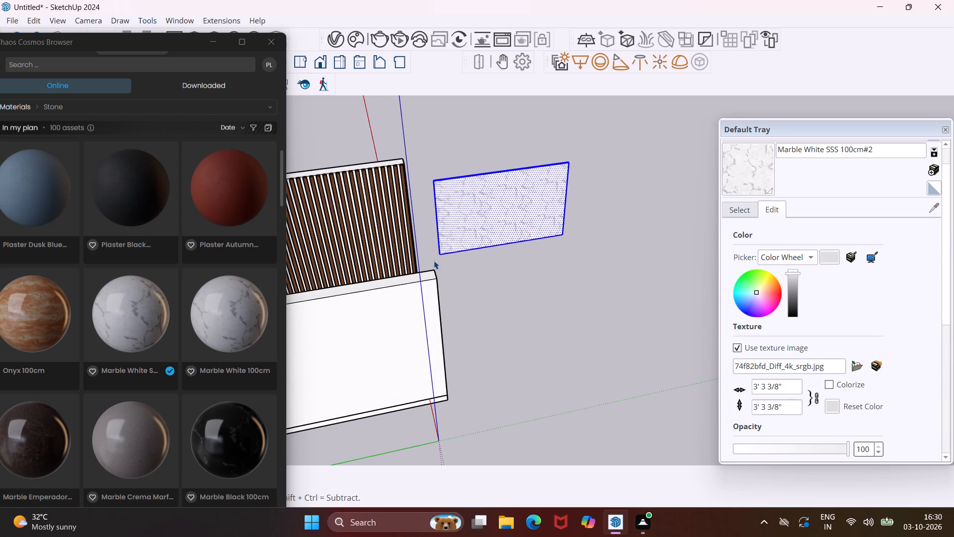
pyautogui.press('m')
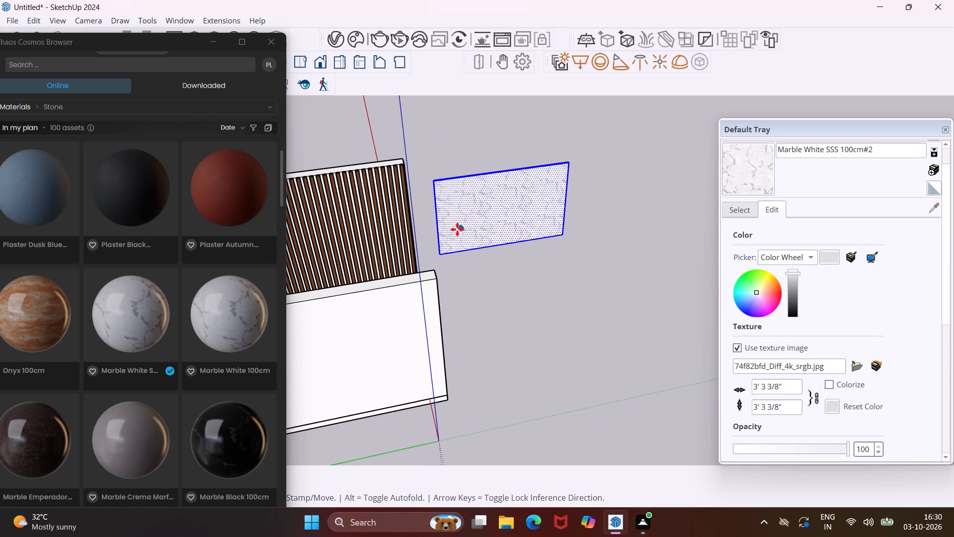
pyautogui.scroll(5, 437, 181)
pyautogui.moveTo(437, 180); pyautogui.dragTo(443, 179, button='middle')
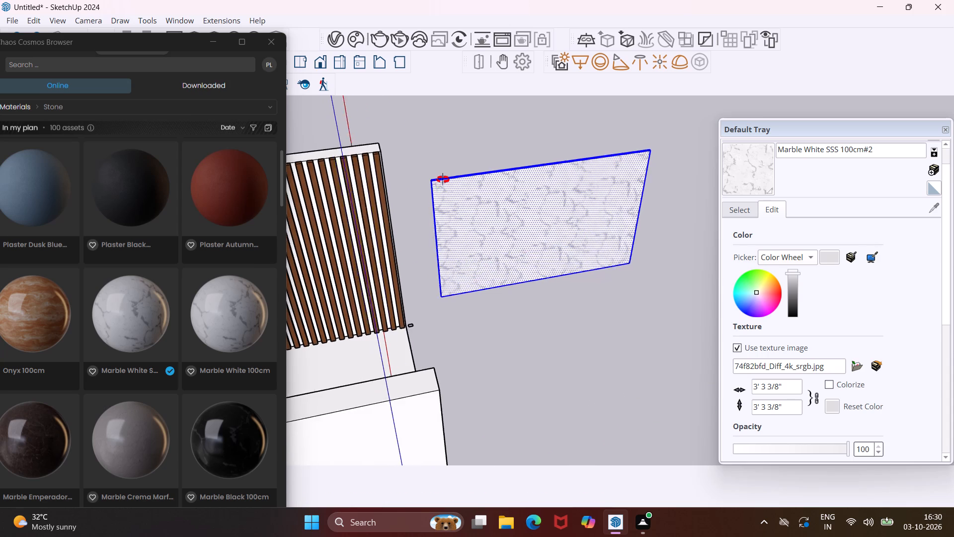
pyautogui.moveTo(443, 179); pyautogui.dragTo(704, 225, button='middle')
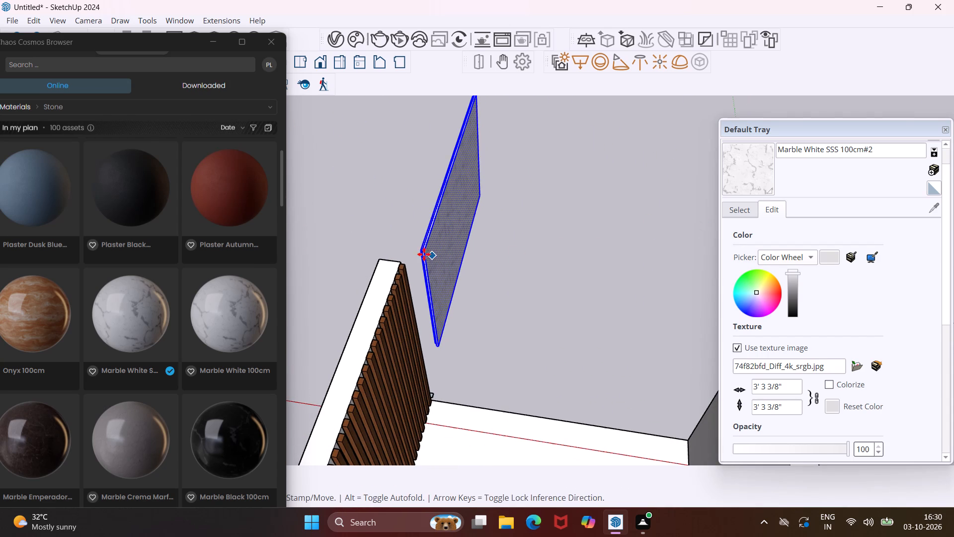
pyautogui.scroll(10, 412, 253)
pyautogui.moveTo(412, 253); pyautogui.dragTo(491, 271, button='middle')
pyautogui.click(523, 282)
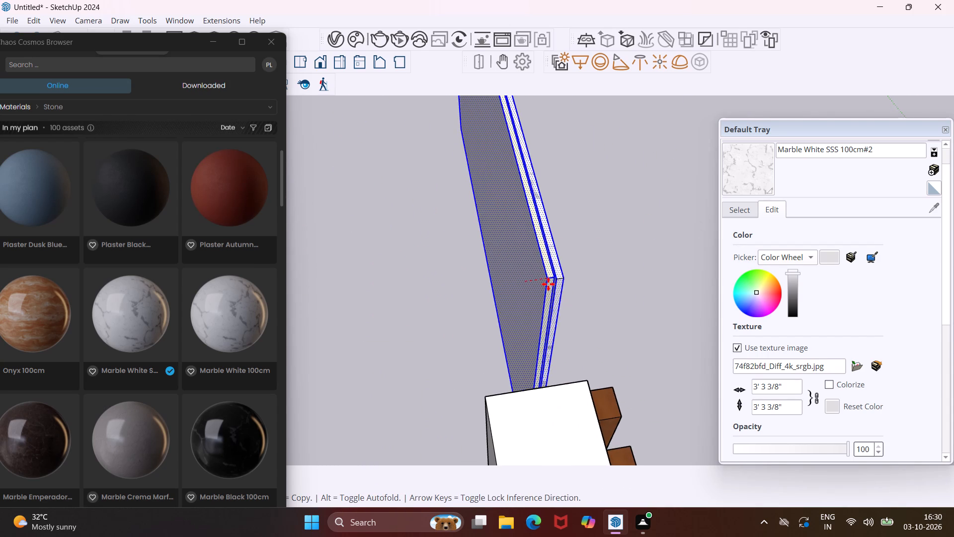
pyautogui.scroll(-17, 548, 284)
pyautogui.moveTo(604, 326); pyautogui.dragTo(322, 285, button='middle')
pyautogui.scroll(-5, 417, 263)
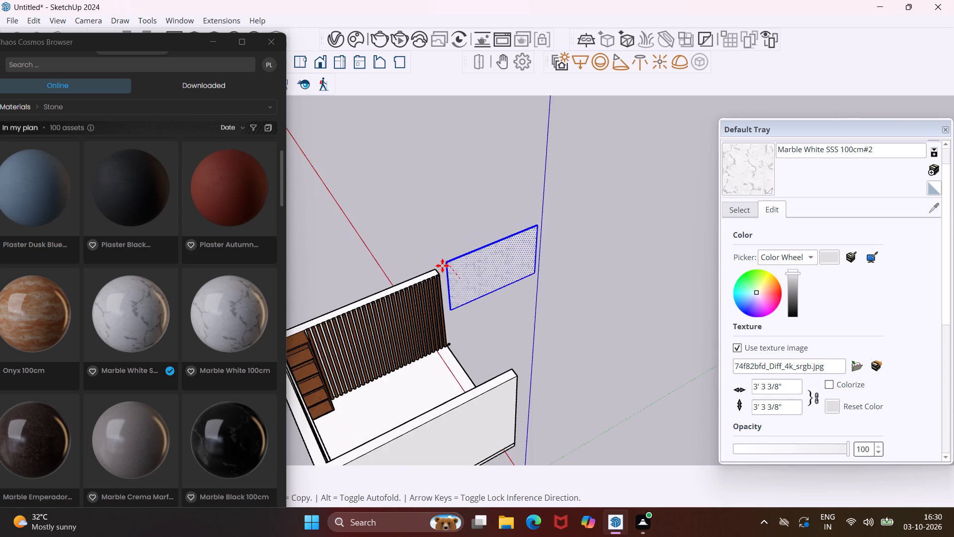
pyautogui.scroll(-6, 442, 266)
pyautogui.scroll(3, 371, 309)
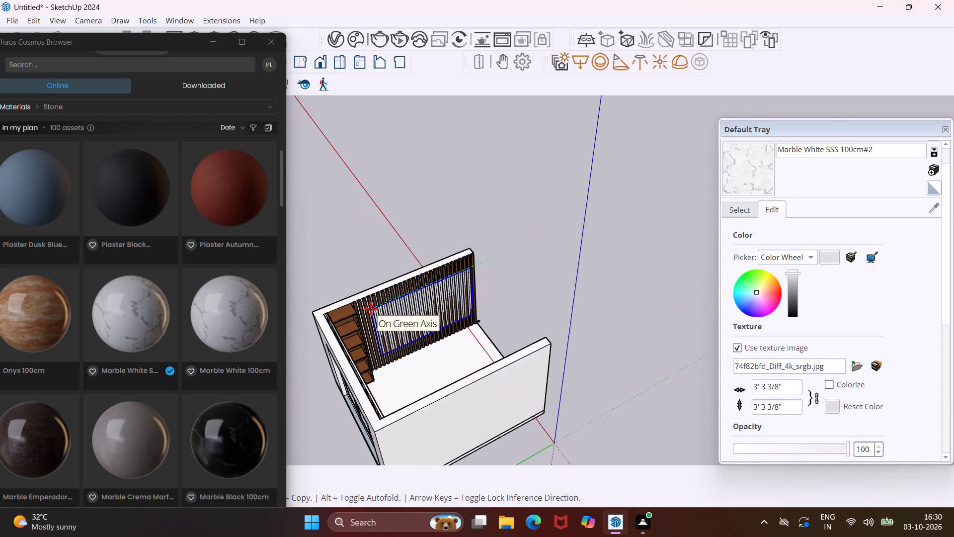
pyautogui.scroll(19, 371, 309)
pyautogui.scroll(-6, 371, 310)
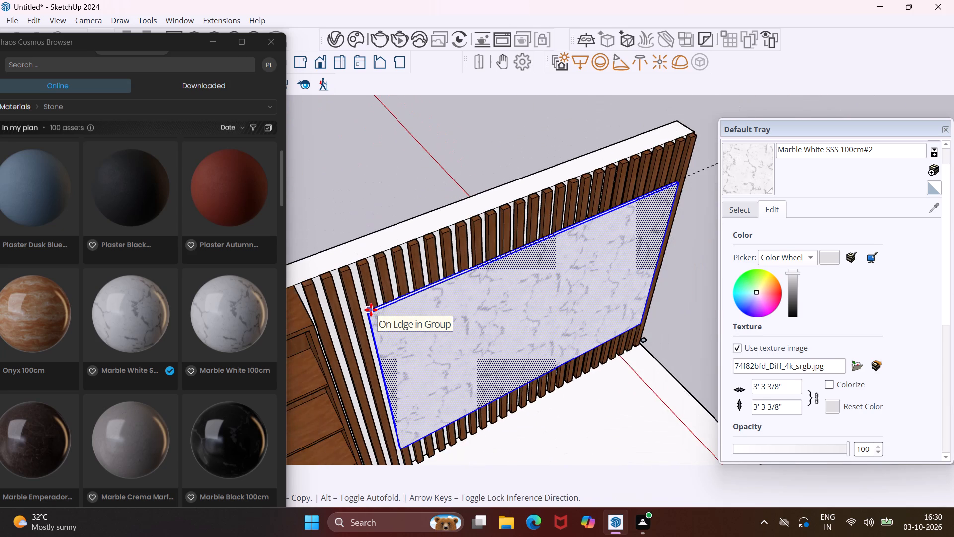
pyautogui.moveTo(371, 310); pyautogui.dragTo(340, 315, button='middle')
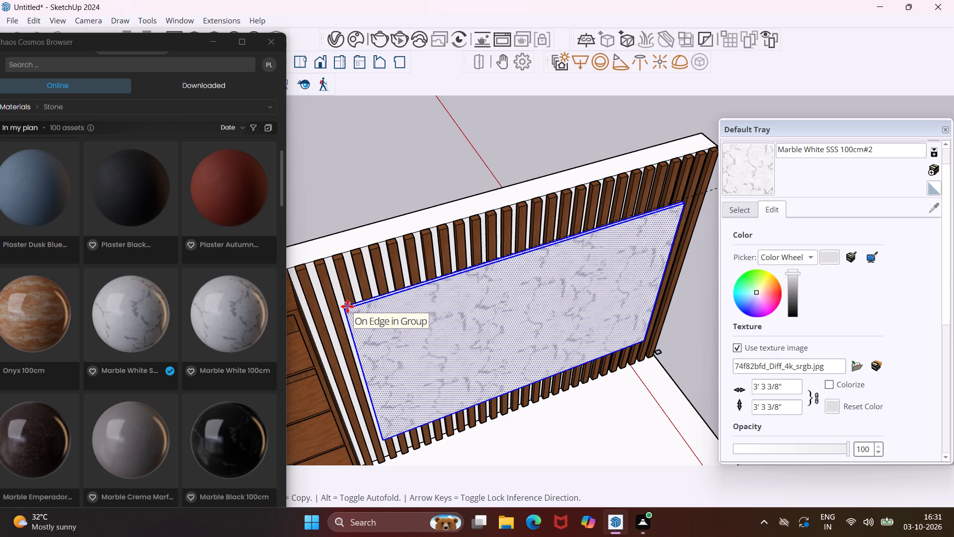
pyautogui.click(347, 306)
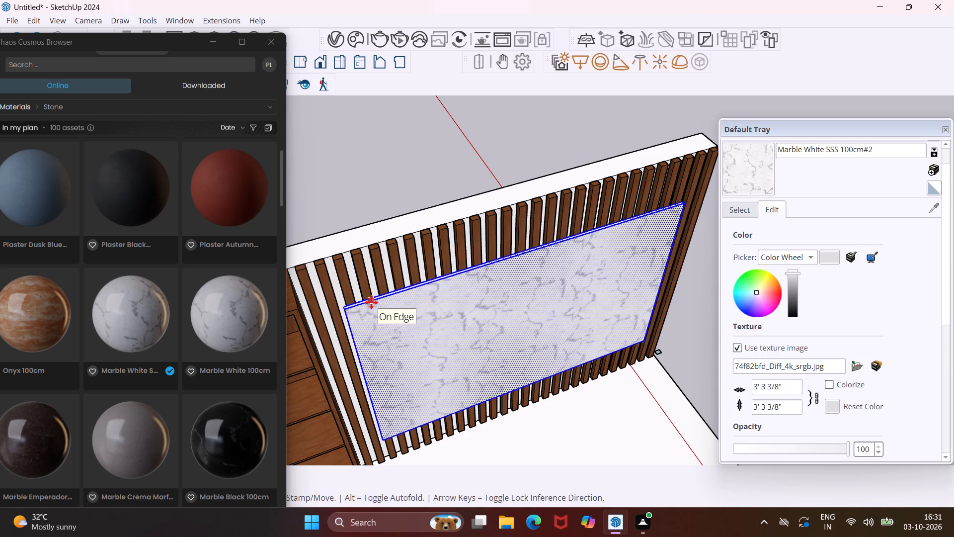
# Close the Chaos Cosmos Browser and bring the whole room with its mounted marble panel into view.
pyautogui.moveTo(371, 301); pyautogui.dragTo(241, 209, button='middle')
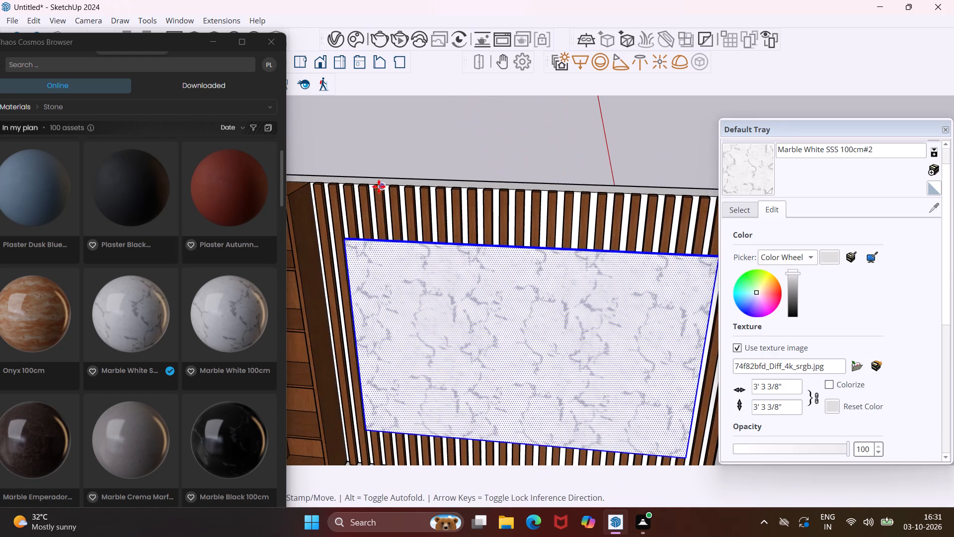
pyautogui.scroll(-7, 384, 176)
pyautogui.moveTo(498, 193); pyautogui.dragTo(342, 215, button='middle')
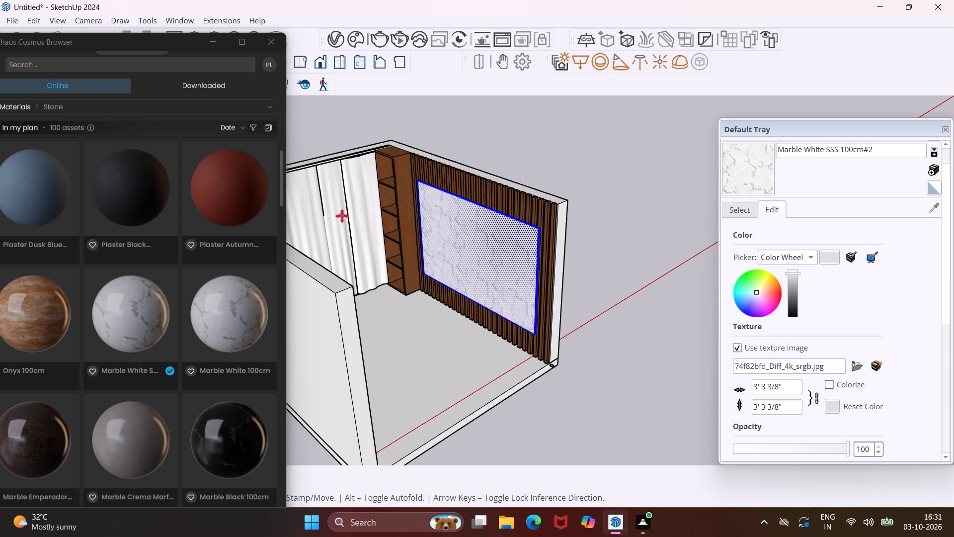
pyautogui.click(277, 44)
pyautogui.moveTo(554, 306); pyautogui.dragTo(497, 228, button='middle')
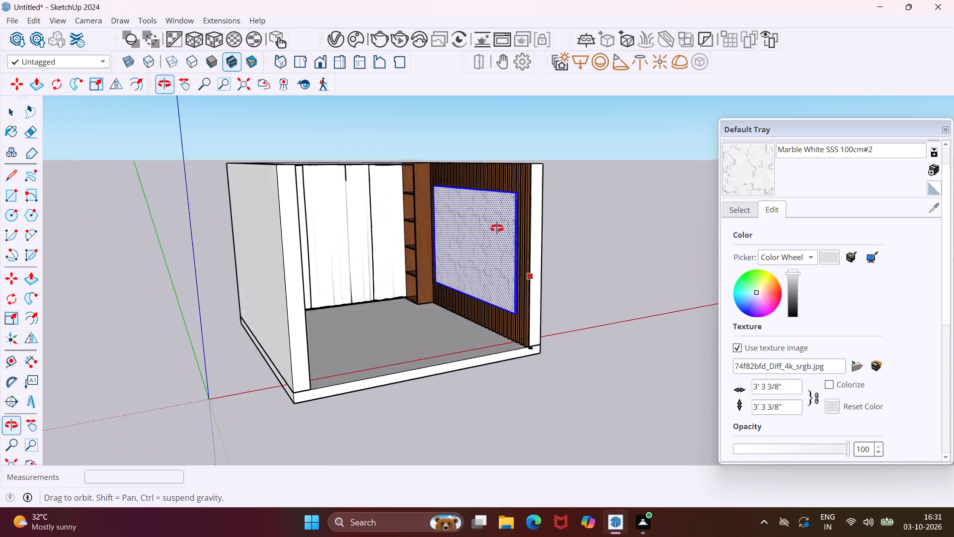
pyautogui.moveTo(497, 228); pyautogui.dragTo(488, 204, button='middle')
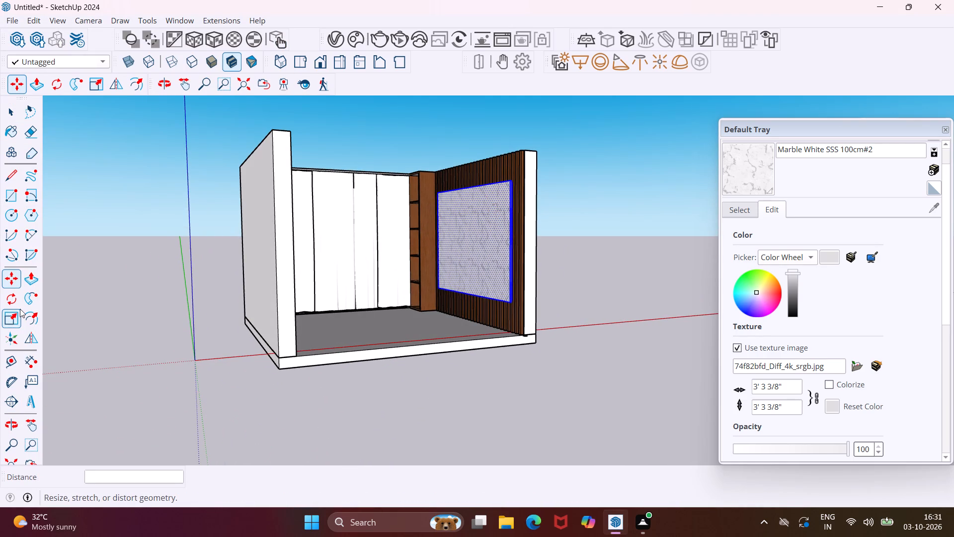
# Scale the mounted marble panel vertically from its bottom edge to about 0.81 of its height, keeping the top edge in place.
pyautogui.click(15, 312)
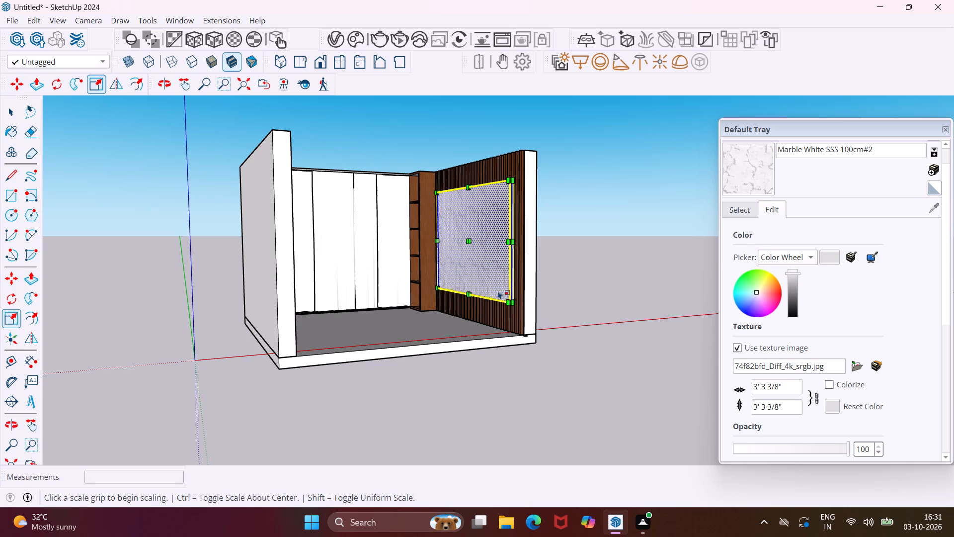
pyautogui.moveTo(496, 291); pyautogui.dragTo(485, 241, button='middle')
pyautogui.scroll(8, 466, 292)
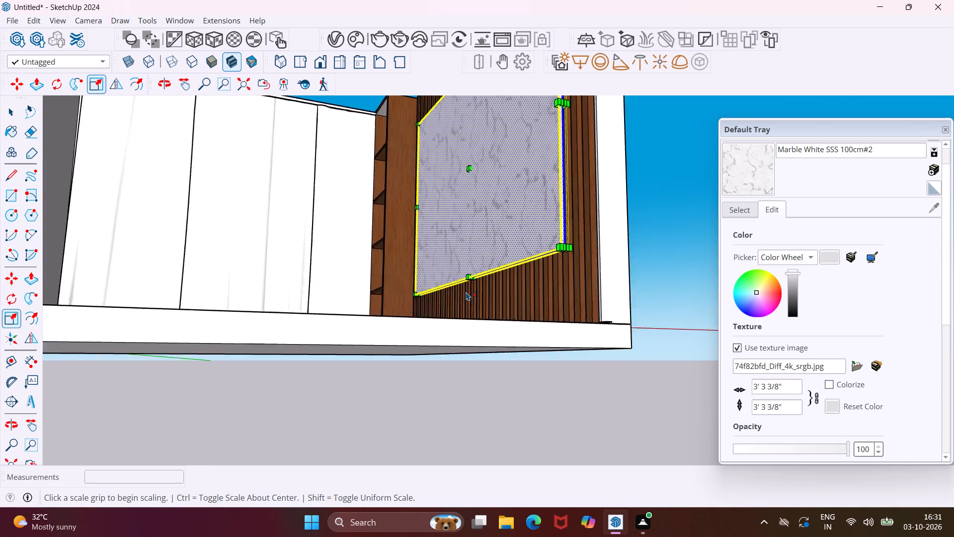
pyautogui.scroll(7, 466, 292)
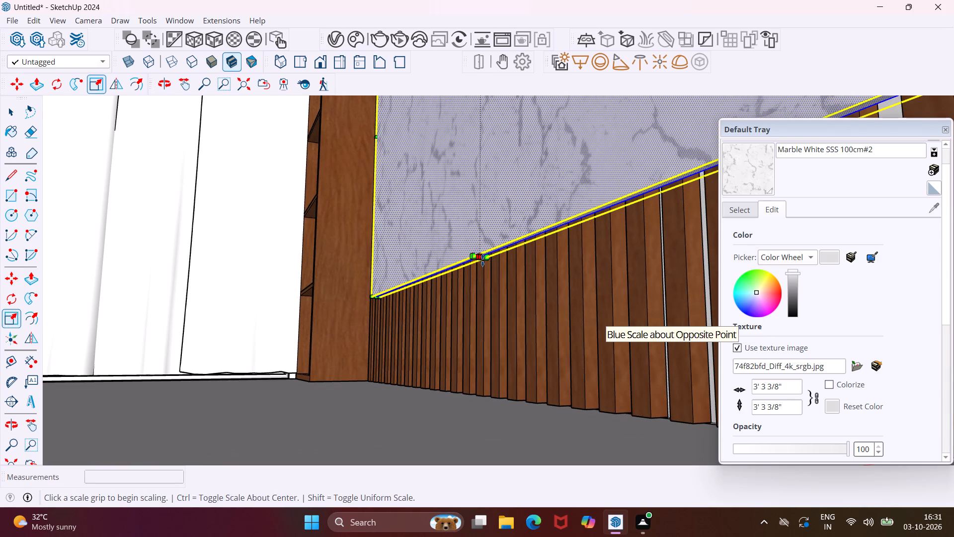
pyautogui.click(482, 259)
pyautogui.scroll(-3, 483, 217)
pyautogui.moveTo(483, 217); pyautogui.dragTo(481, 223, button='middle')
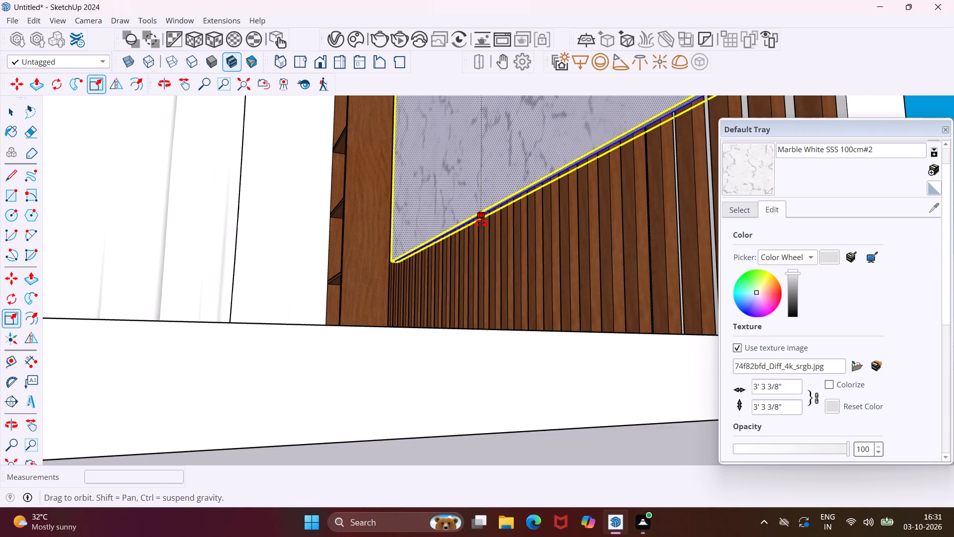
pyautogui.moveTo(481, 223); pyautogui.dragTo(446, 311, button='middle')
pyautogui.scroll(-6, 446, 312)
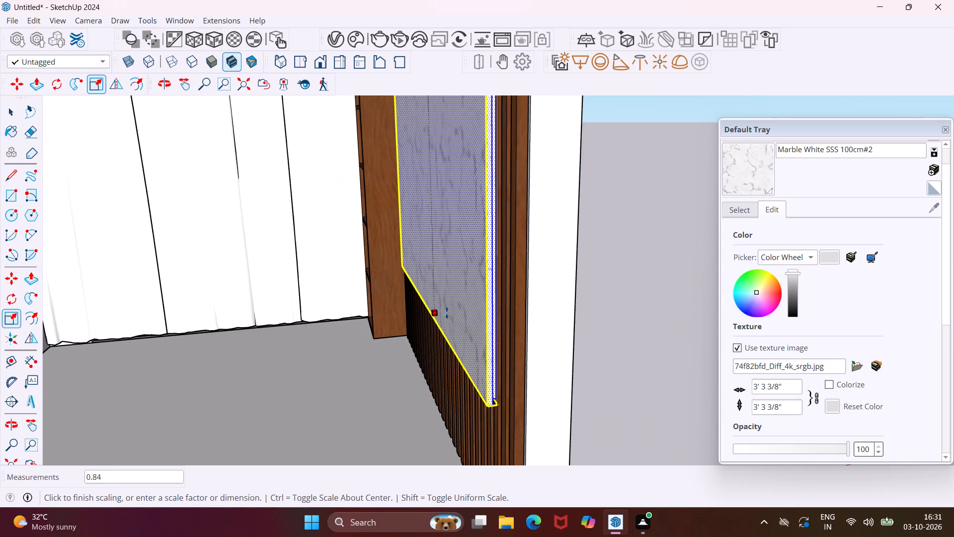
pyautogui.scroll(-3, 447, 313)
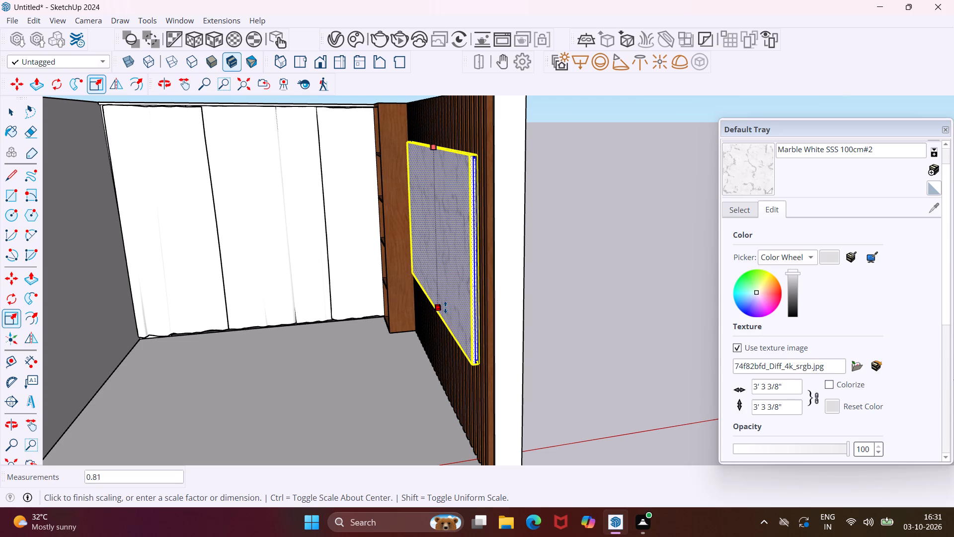
pyautogui.click(445, 307)
pyautogui.moveTo(445, 307); pyautogui.dragTo(474, 301, button='middle')
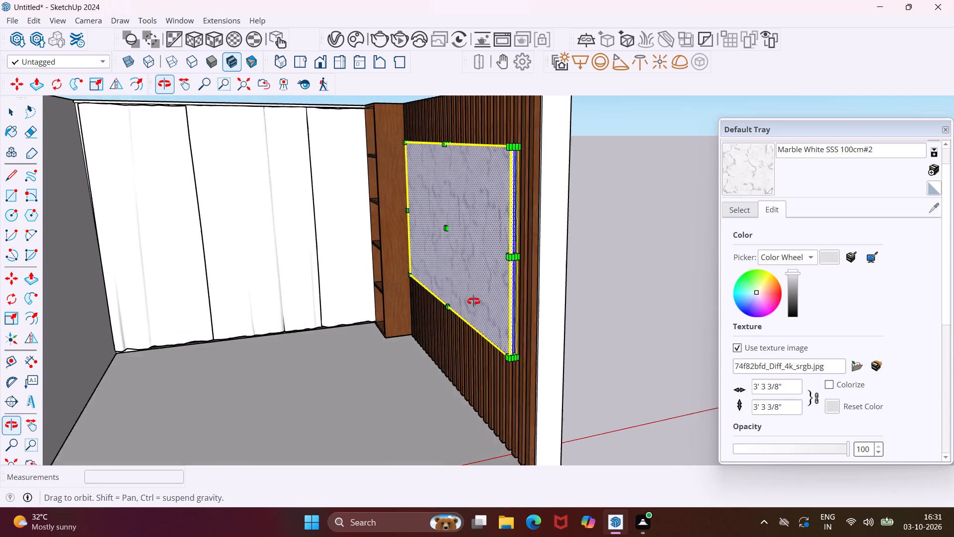
pyautogui.moveTo(474, 301); pyautogui.dragTo(508, 294, button='middle')
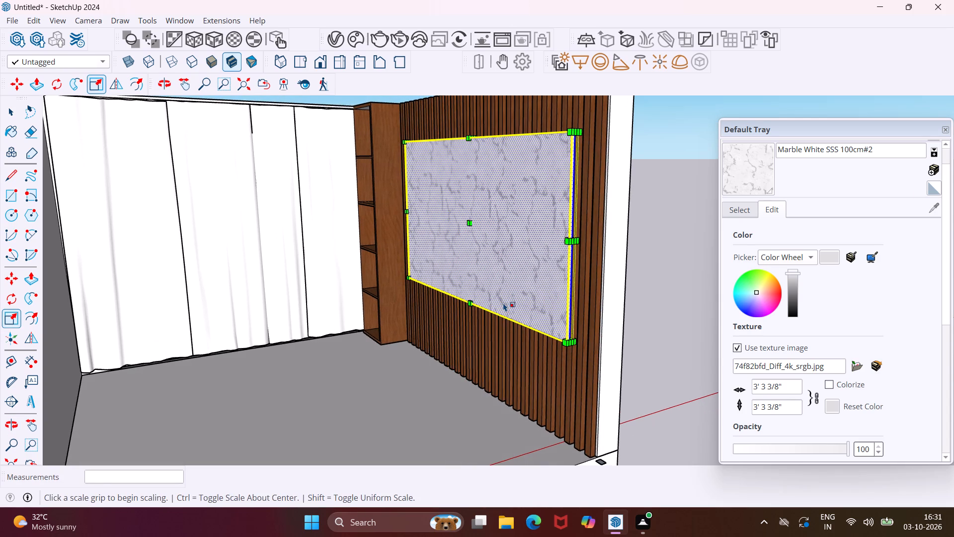
pyautogui.press('Escape')
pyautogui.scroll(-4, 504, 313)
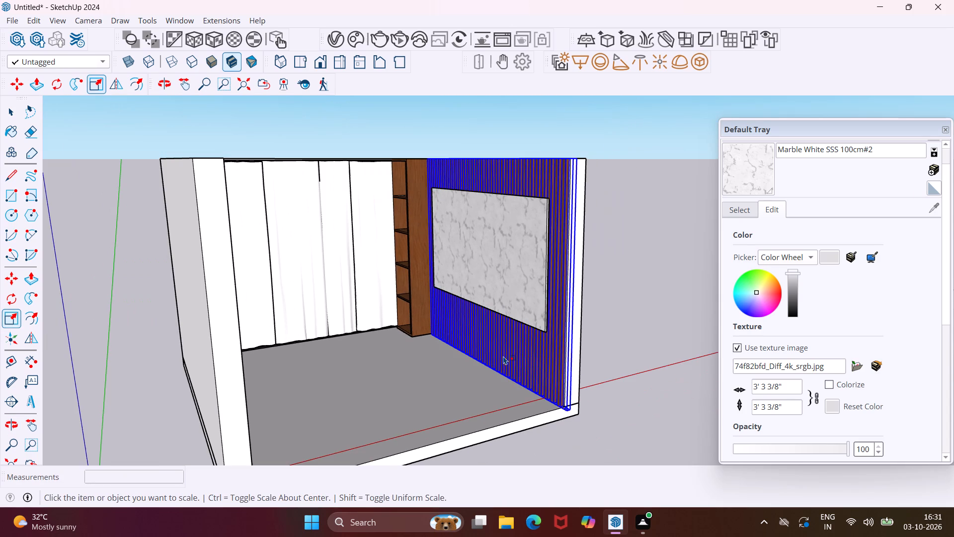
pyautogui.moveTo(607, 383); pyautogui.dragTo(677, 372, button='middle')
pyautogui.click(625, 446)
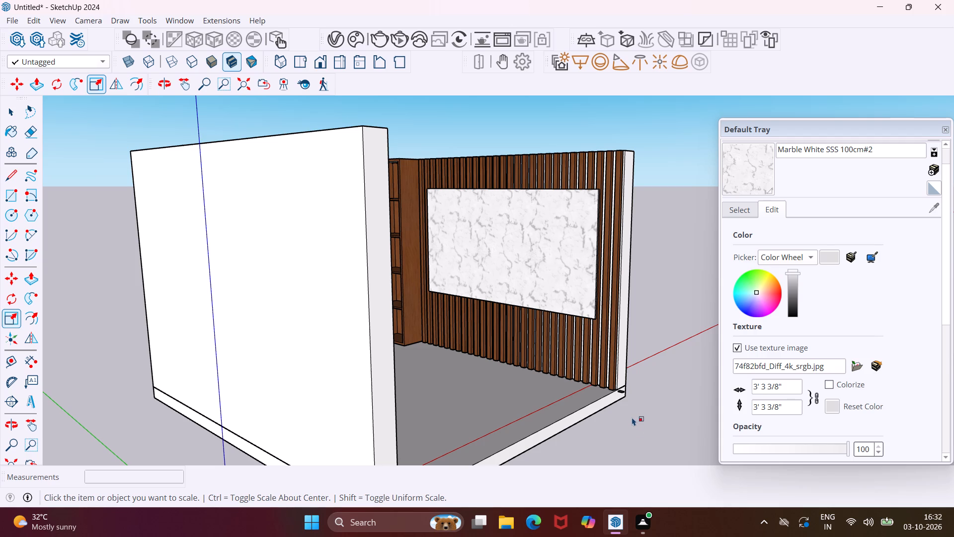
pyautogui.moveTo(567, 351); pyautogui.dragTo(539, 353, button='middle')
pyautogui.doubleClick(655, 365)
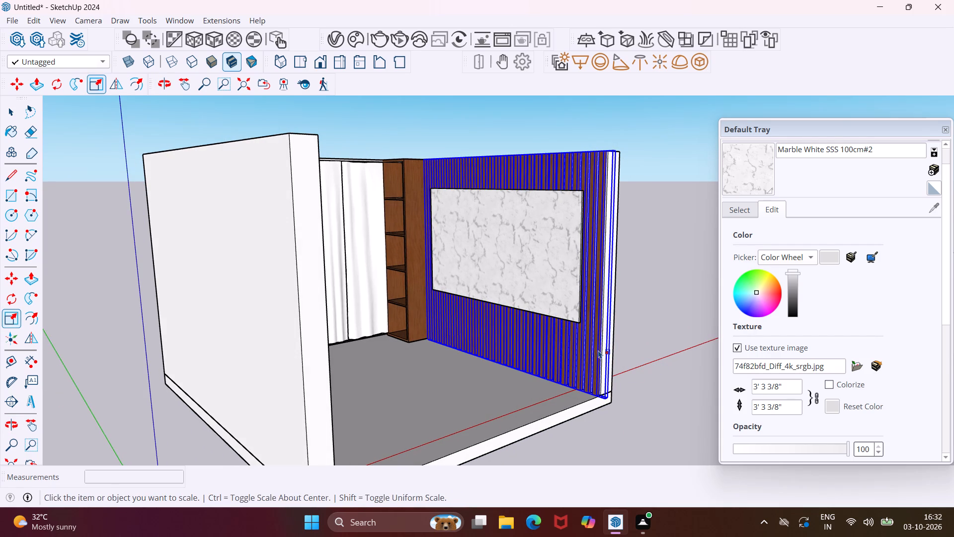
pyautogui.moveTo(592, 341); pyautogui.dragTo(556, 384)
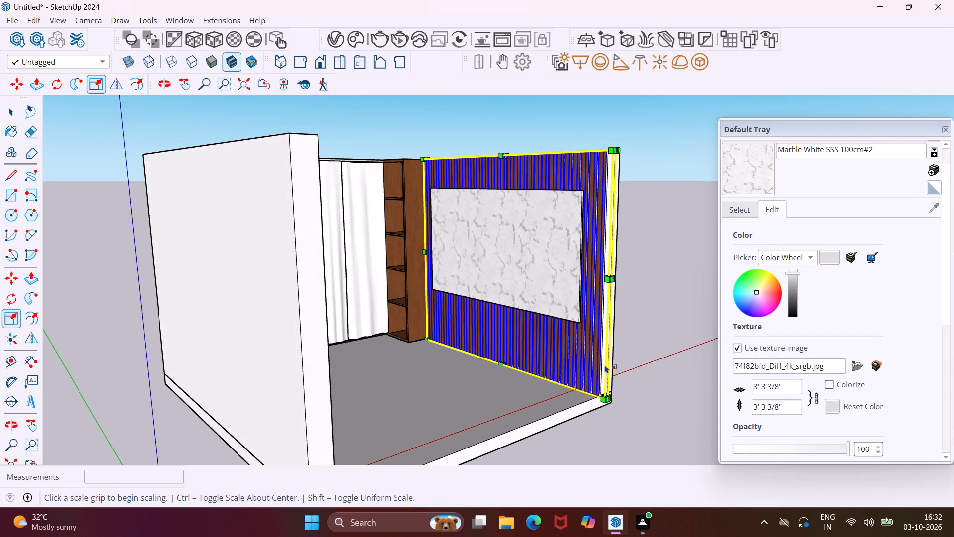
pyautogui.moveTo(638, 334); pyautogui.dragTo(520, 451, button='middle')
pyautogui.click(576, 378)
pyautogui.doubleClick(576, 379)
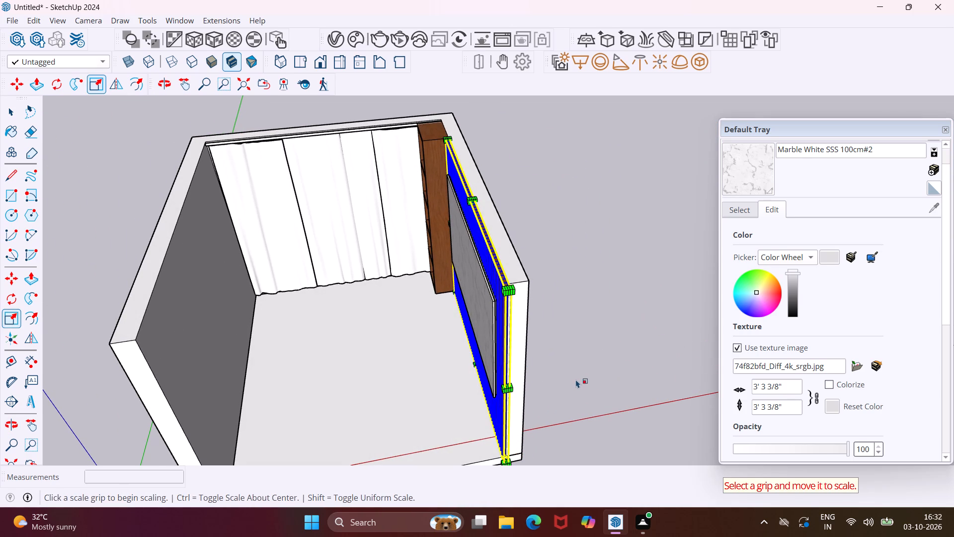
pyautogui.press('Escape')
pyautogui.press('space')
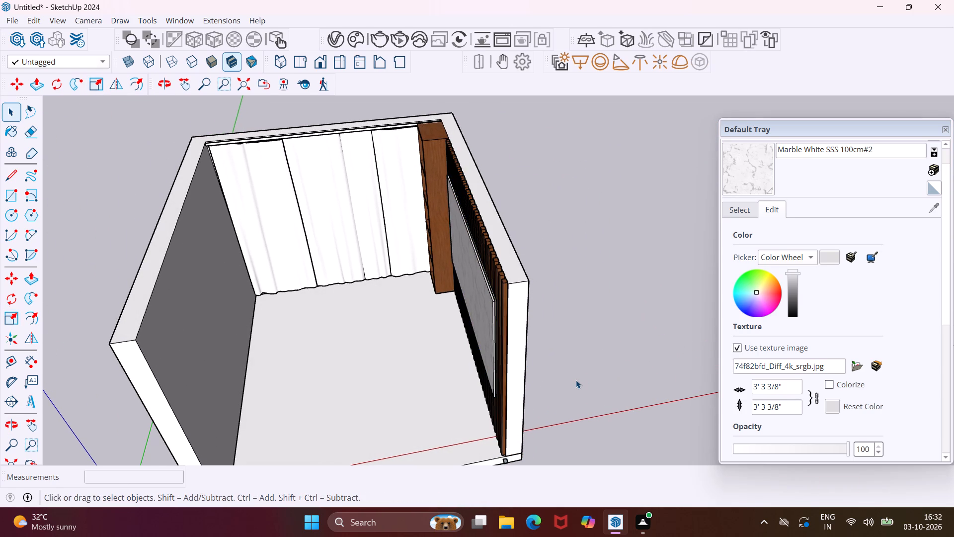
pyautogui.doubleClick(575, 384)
# Draw a long rectangle about 1' 3" by 9' 10" on the slatted wall, just below the marble panel.
pyautogui.moveTo(573, 382); pyautogui.dragTo(539, 444, button='middle')
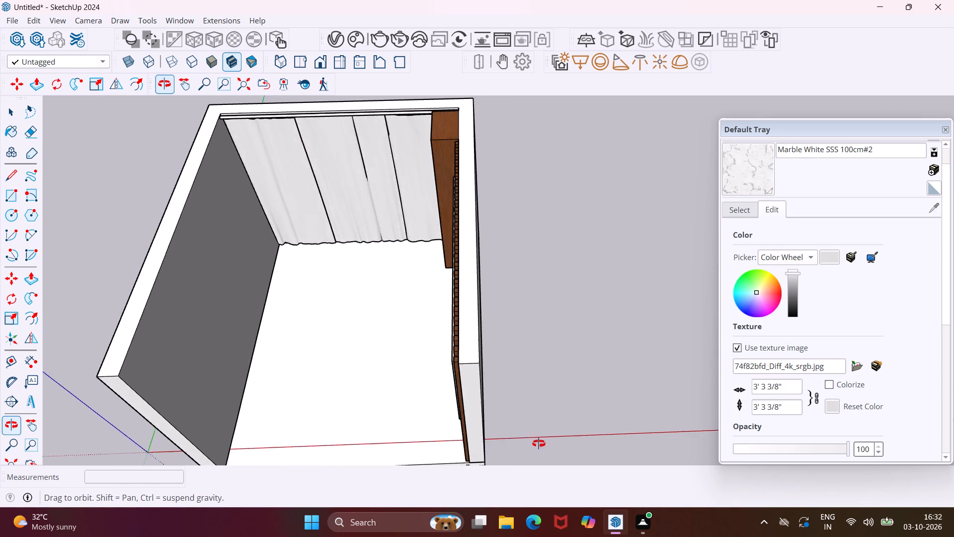
pyautogui.moveTo(539, 444); pyautogui.dragTo(674, 383, button='middle')
pyautogui.moveTo(539, 364); pyautogui.dragTo(587, 328, button='middle')
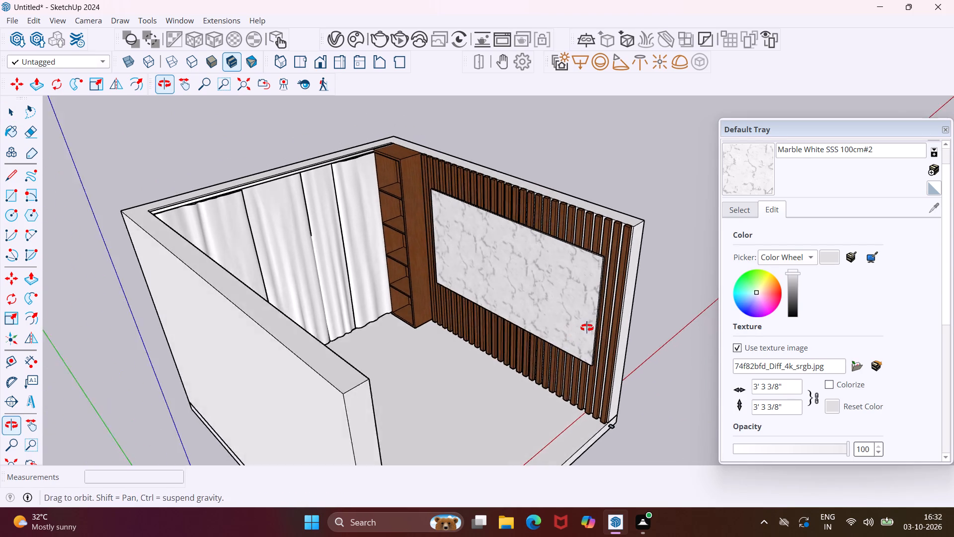
pyautogui.moveTo(587, 328); pyautogui.dragTo(594, 324, button='middle')
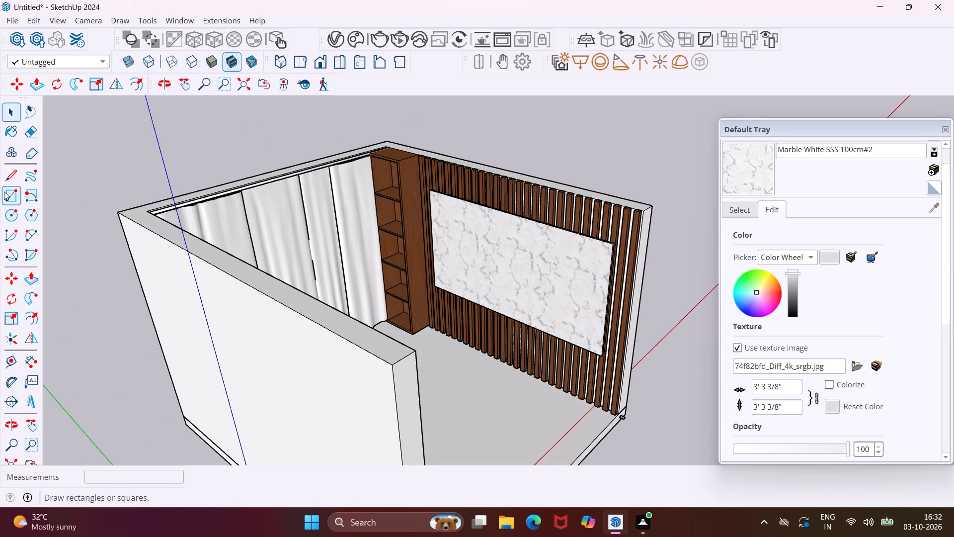
pyautogui.click(4, 191)
pyautogui.scroll(8, 446, 312)
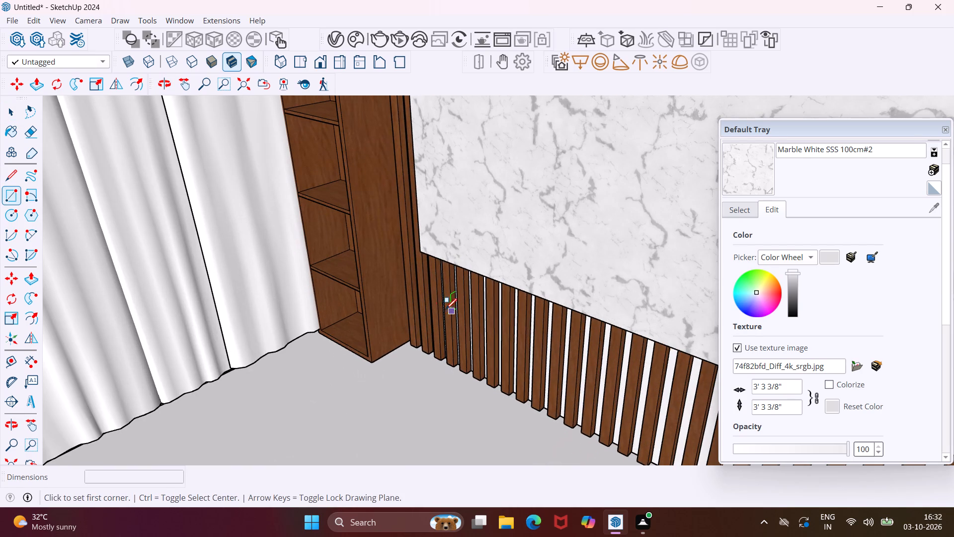
pyautogui.click(440, 290)
pyautogui.scroll(-10, 512, 353)
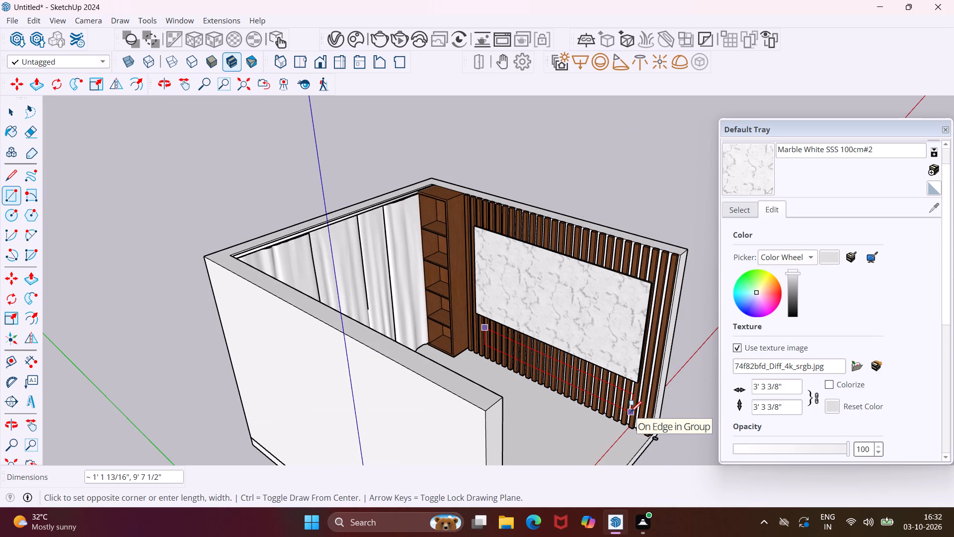
pyautogui.moveTo(631, 412); pyautogui.dragTo(567, 335, button='middle')
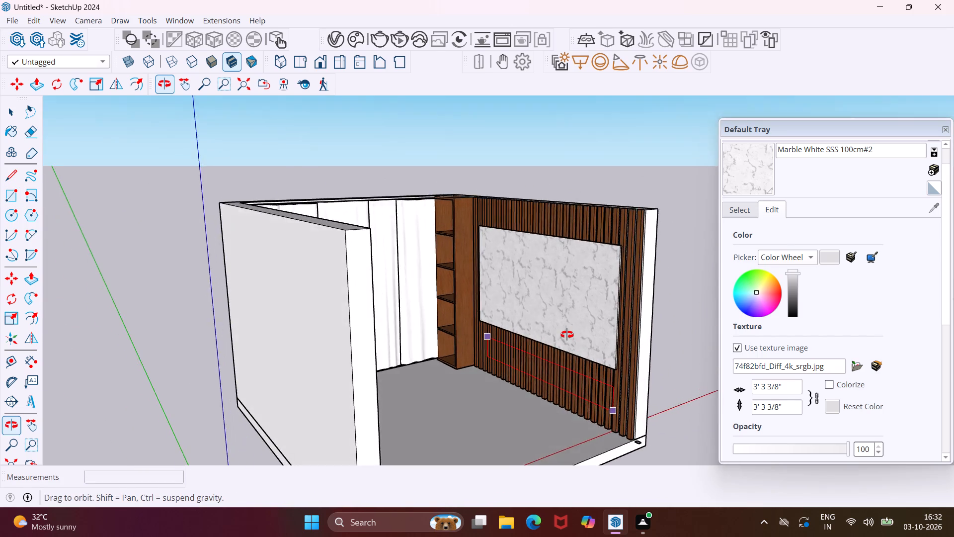
pyautogui.moveTo(567, 335); pyautogui.dragTo(566, 330, button='middle')
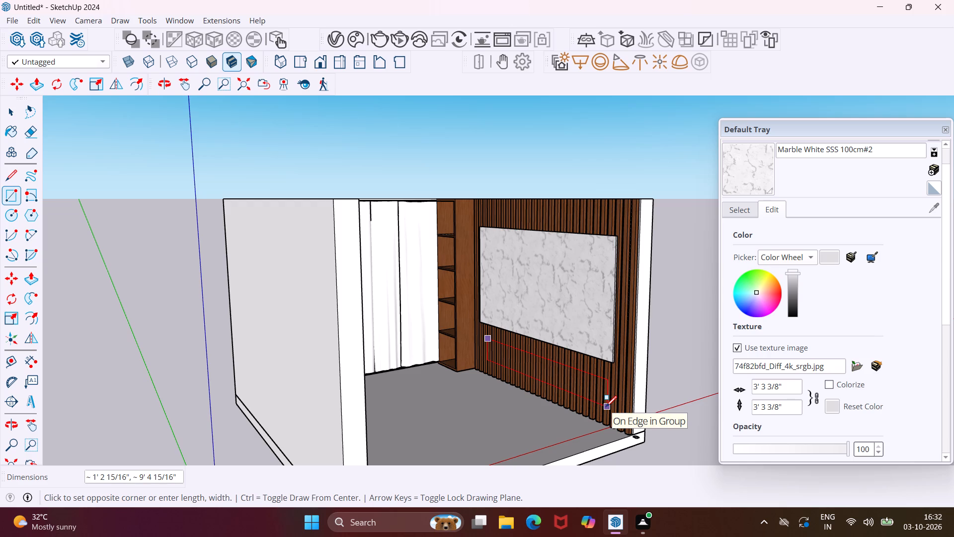
pyautogui.scroll(7, 606, 407)
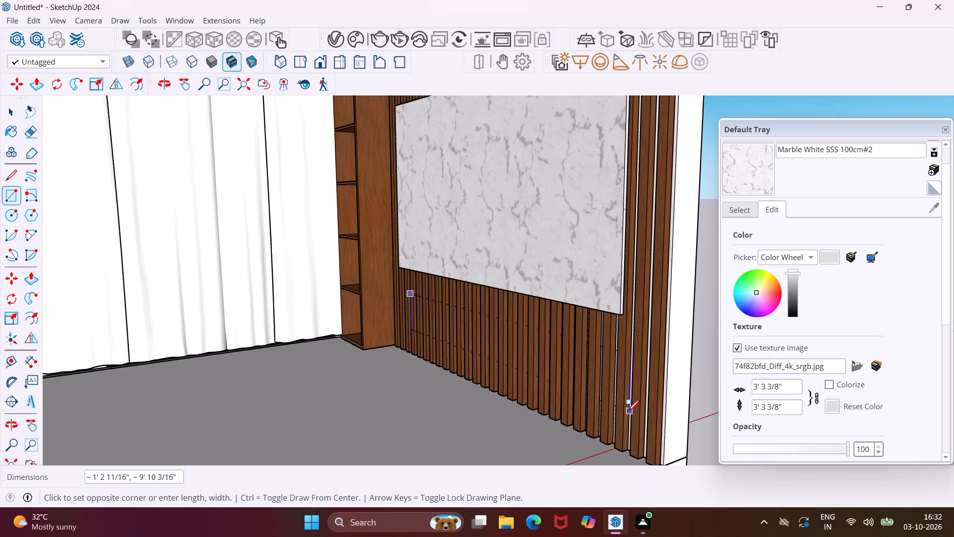
pyautogui.click(623, 415)
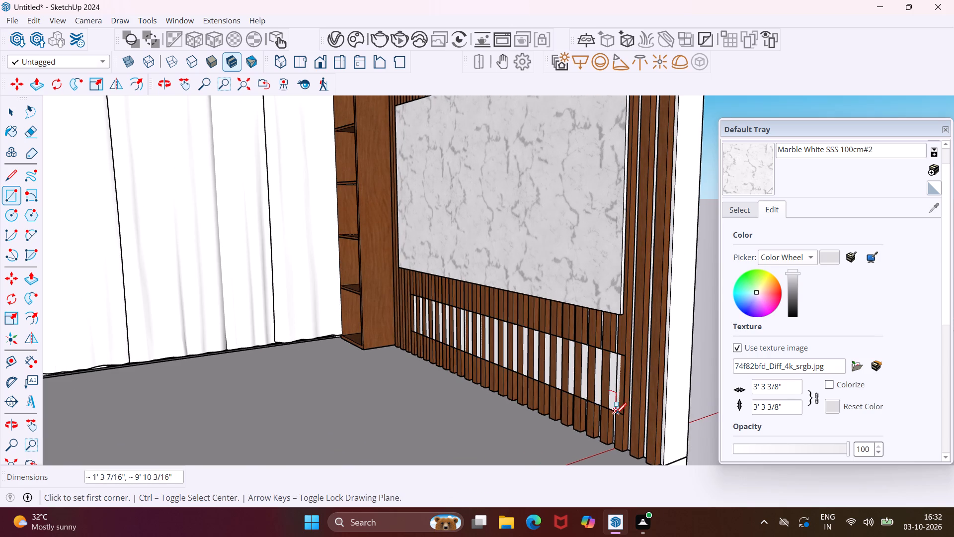
pyautogui.press('Escape')
pyautogui.press('space')
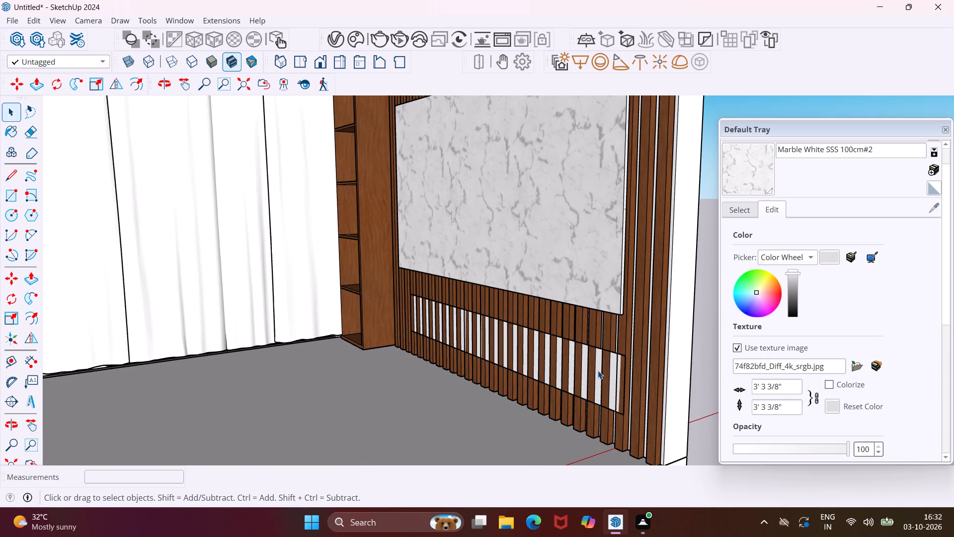
# Move the new rectangle's face out of the slatted wall by its upper corner, about 27' 8" away onto open ground outside the room.
pyautogui.click(598, 368)
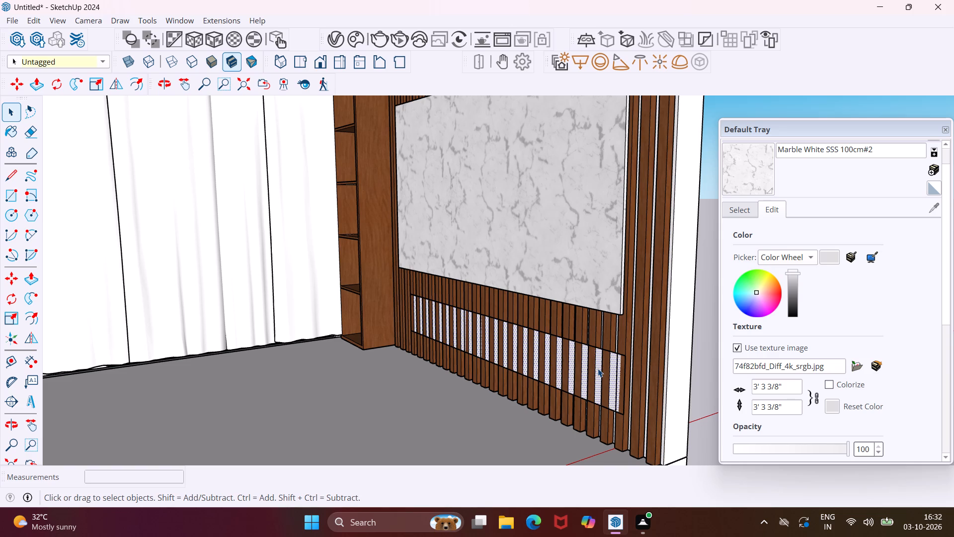
pyautogui.press('m')
pyautogui.click(626, 359)
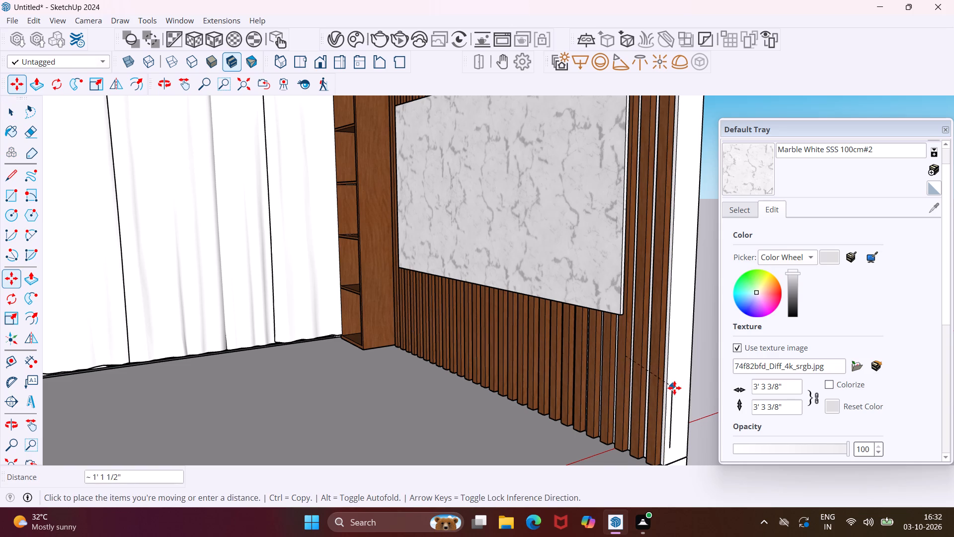
pyautogui.scroll(-16, 673, 388)
pyautogui.scroll(-5, 672, 389)
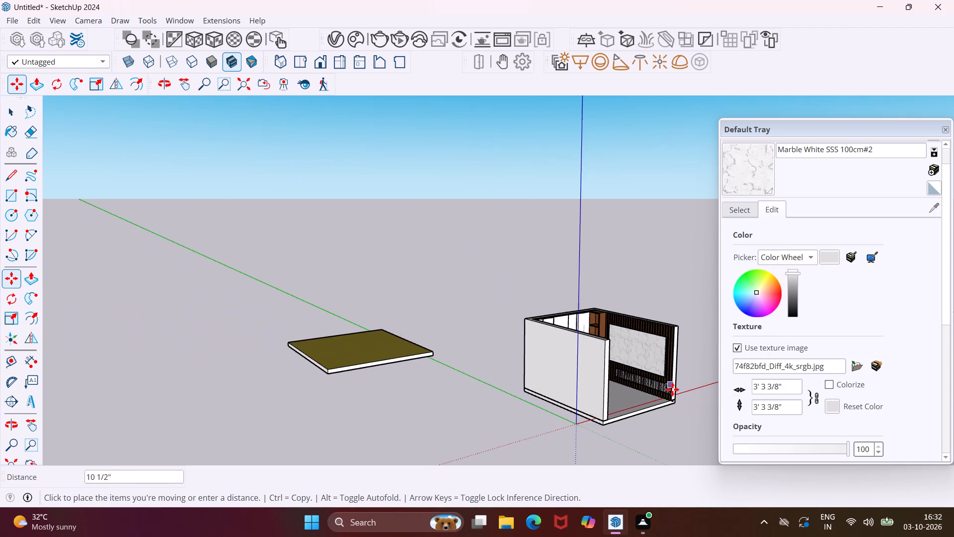
pyautogui.scroll(-5, 673, 391)
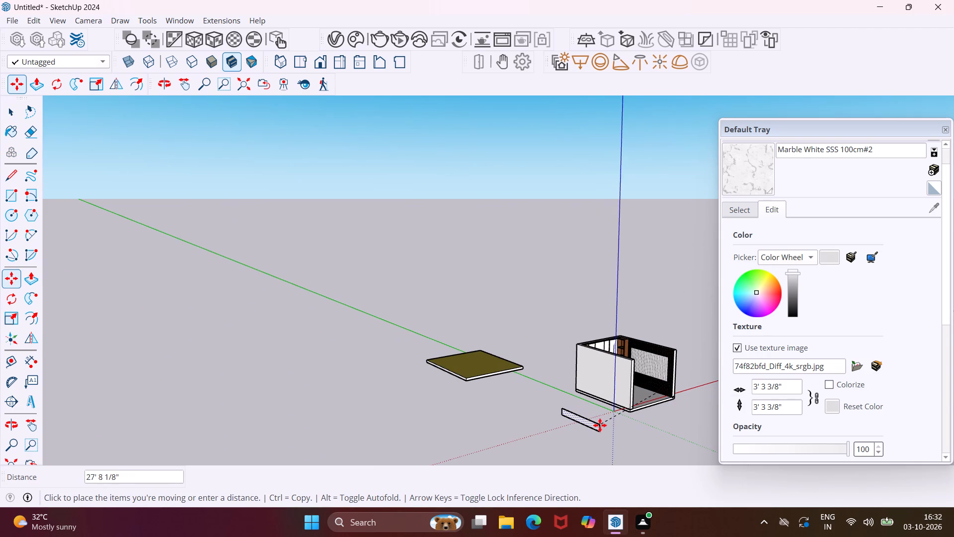
pyautogui.click(600, 425)
pyautogui.press('Escape')
pyautogui.press('space')
# Push/Pull the detached rectangle's face 1' 4" to form a long box.
pyautogui.scroll(3, 592, 425)
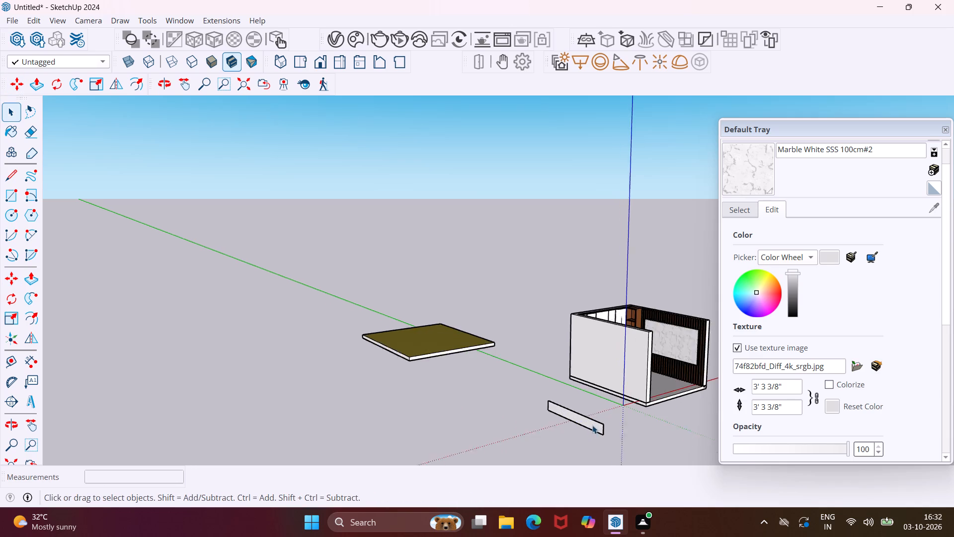
pyautogui.scroll(6, 592, 425)
pyautogui.click(593, 425)
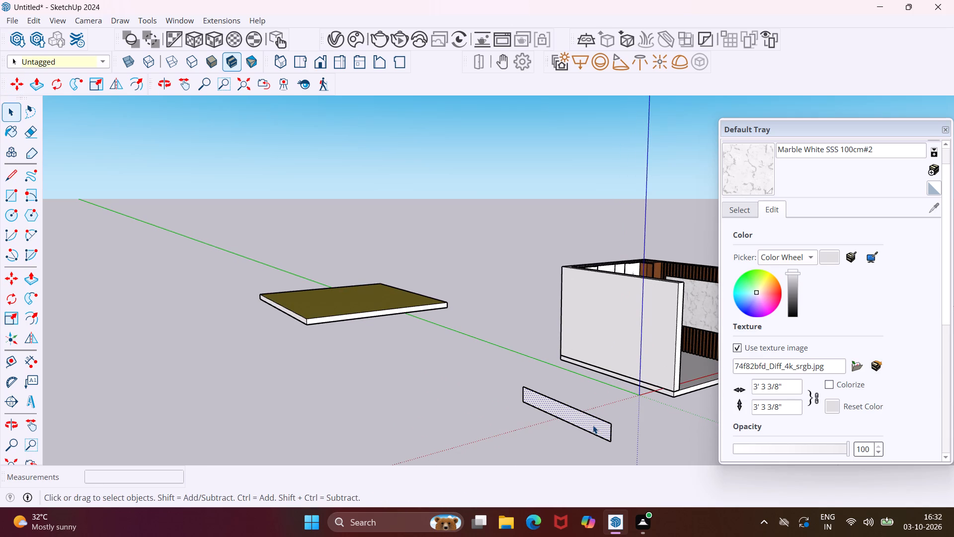
pyautogui.press('p')
pyautogui.click(593, 425)
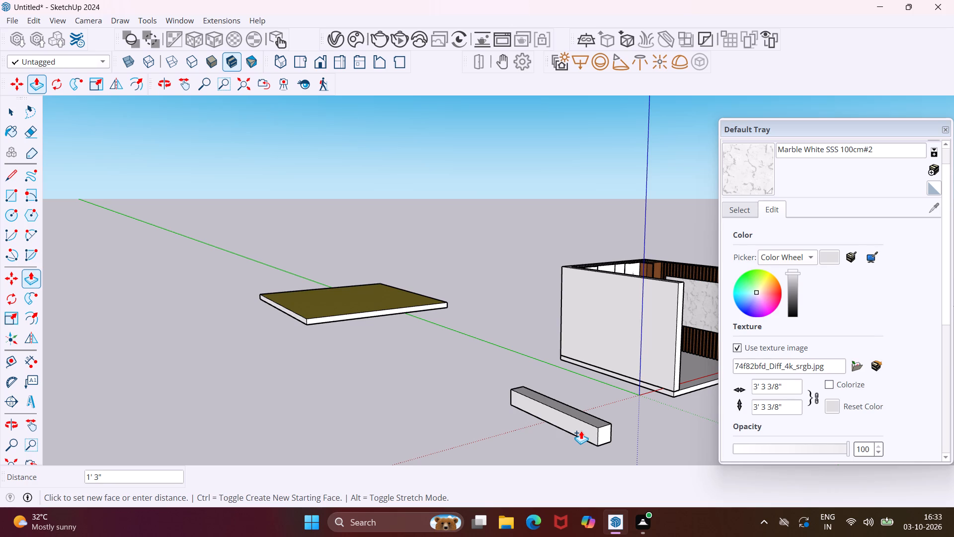
pyautogui.write("1'")
pyautogui.write('4"')
pyautogui.press('Return')
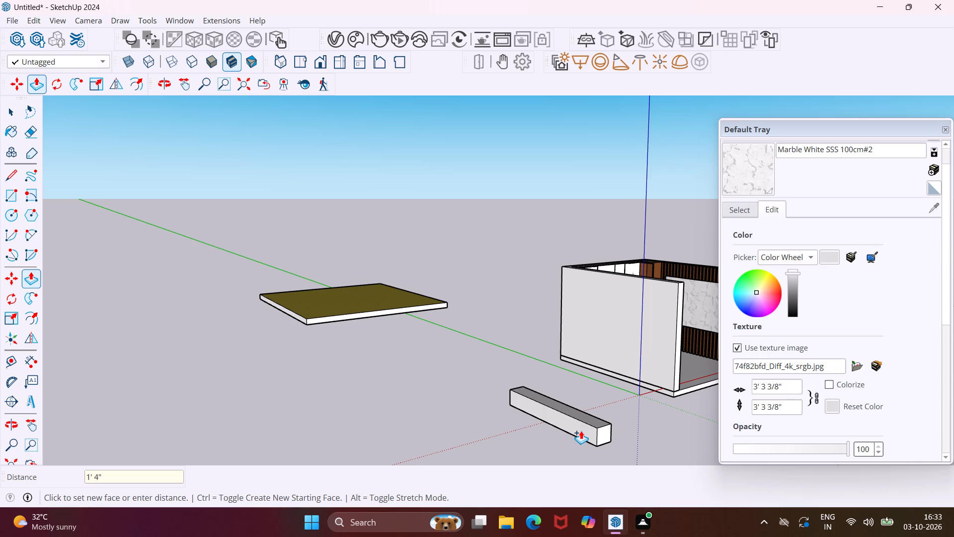
# Apply the 1' 4" Push/Pull distance to the detached rectangle's face and finish the long box.
pyautogui.press('Return')
pyautogui.scroll(3, 623, 441)
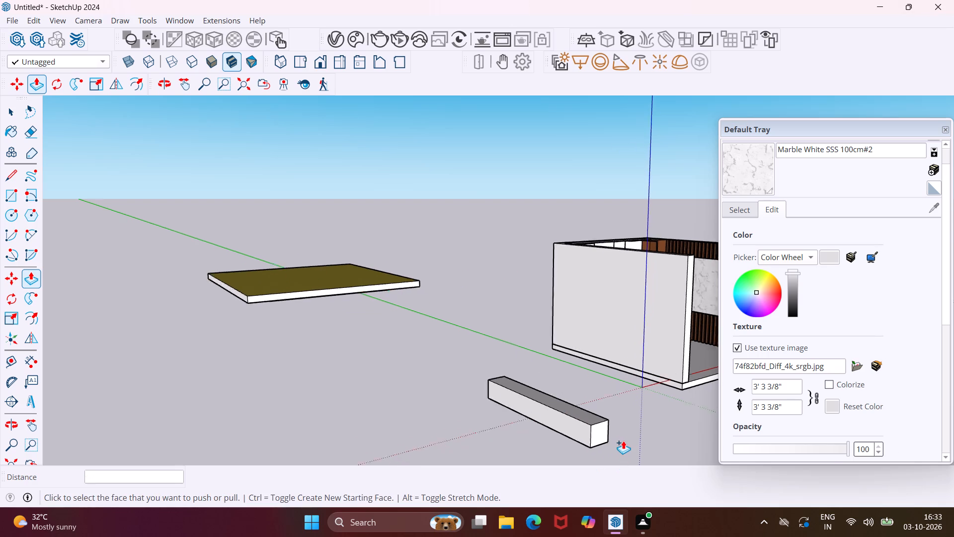
pyautogui.scroll(1, 623, 441)
pyautogui.moveTo(625, 437); pyautogui.dragTo(534, 421, button='middle')
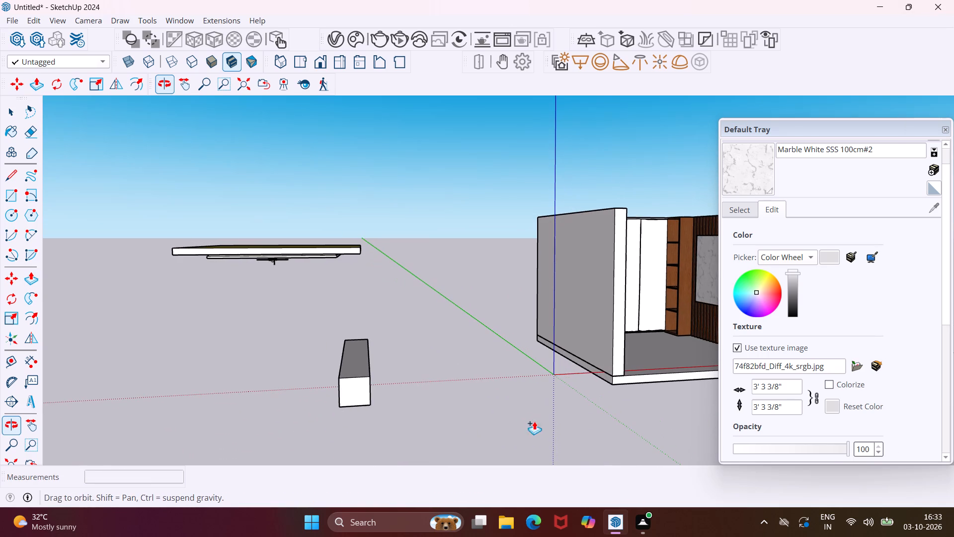
pyautogui.scroll(4, 335, 386)
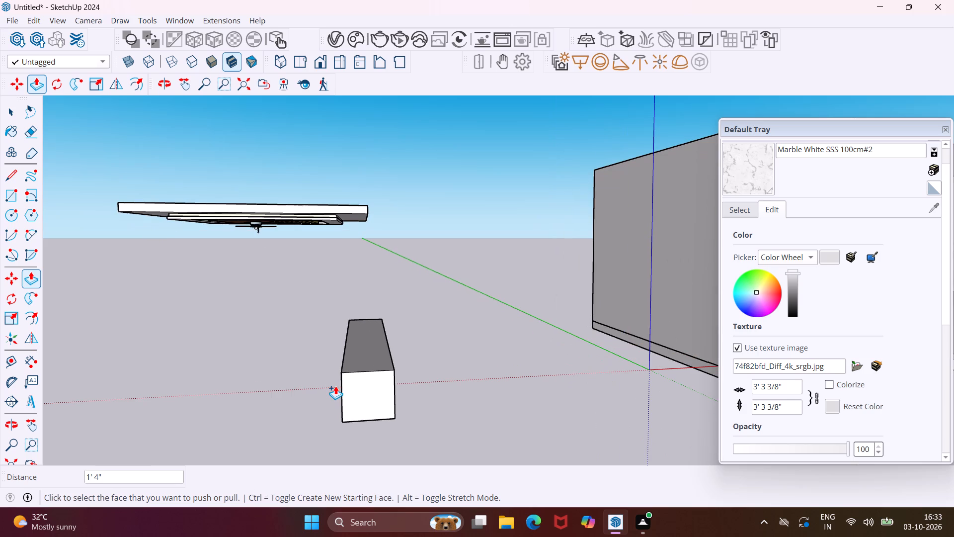
pyautogui.press('Escape')
pyautogui.press('space')
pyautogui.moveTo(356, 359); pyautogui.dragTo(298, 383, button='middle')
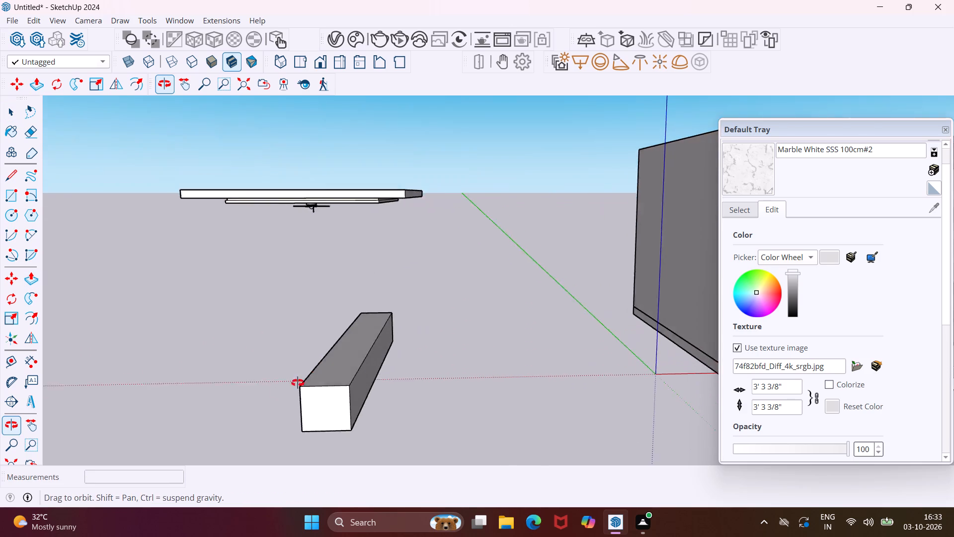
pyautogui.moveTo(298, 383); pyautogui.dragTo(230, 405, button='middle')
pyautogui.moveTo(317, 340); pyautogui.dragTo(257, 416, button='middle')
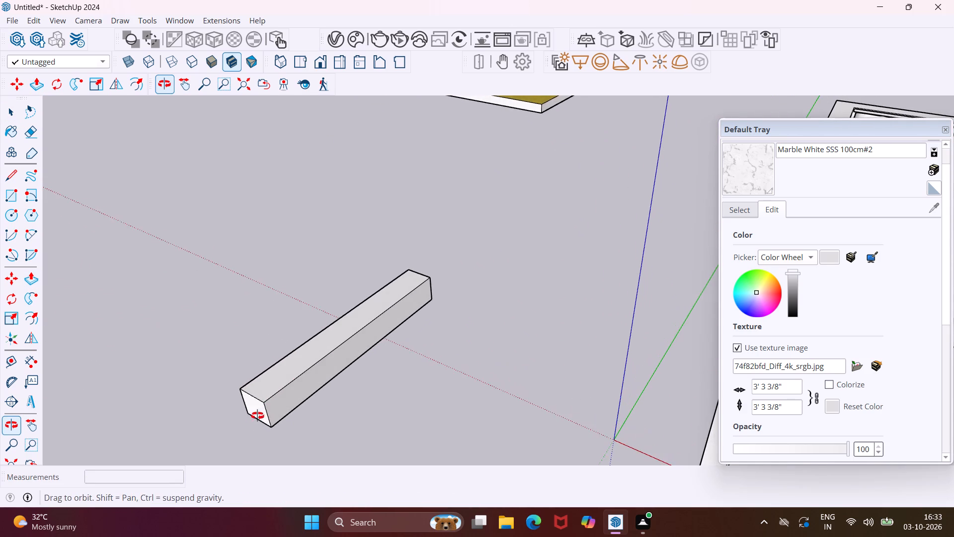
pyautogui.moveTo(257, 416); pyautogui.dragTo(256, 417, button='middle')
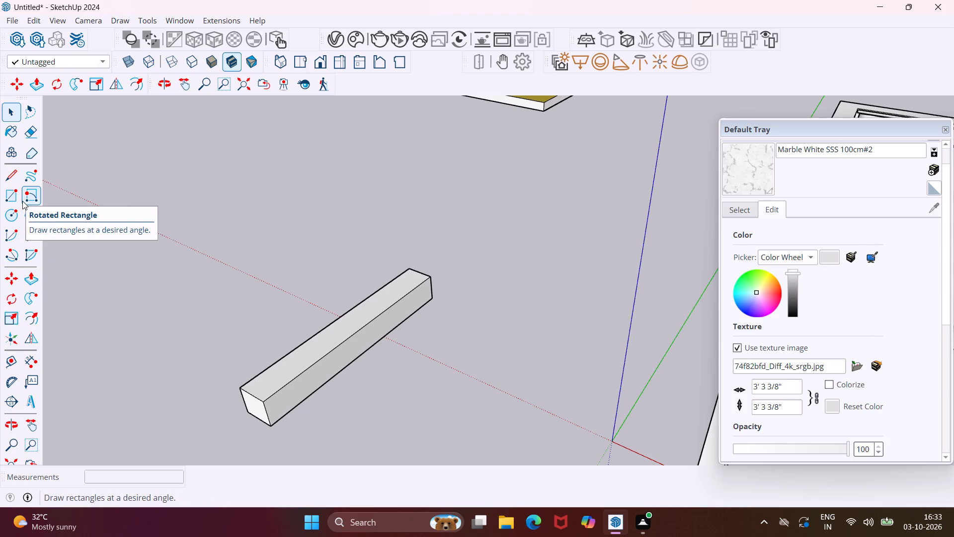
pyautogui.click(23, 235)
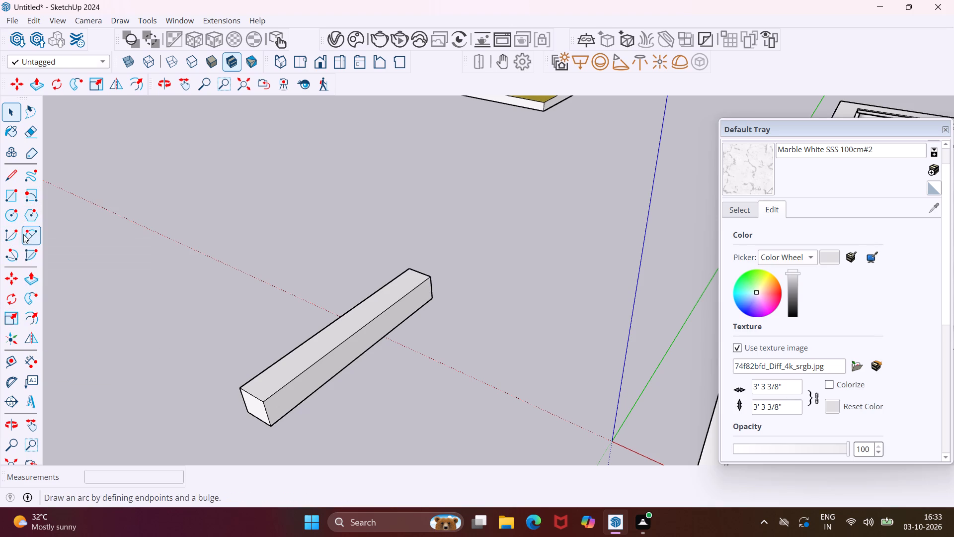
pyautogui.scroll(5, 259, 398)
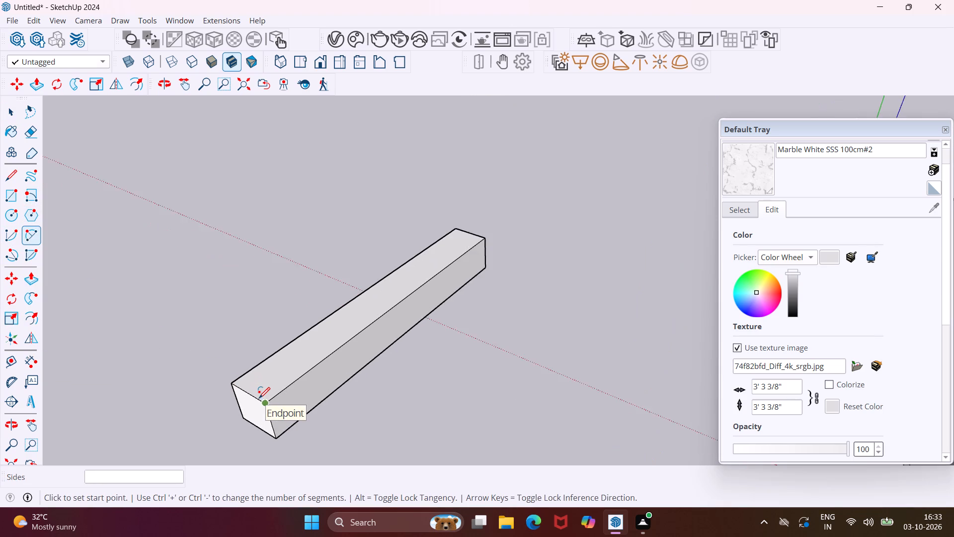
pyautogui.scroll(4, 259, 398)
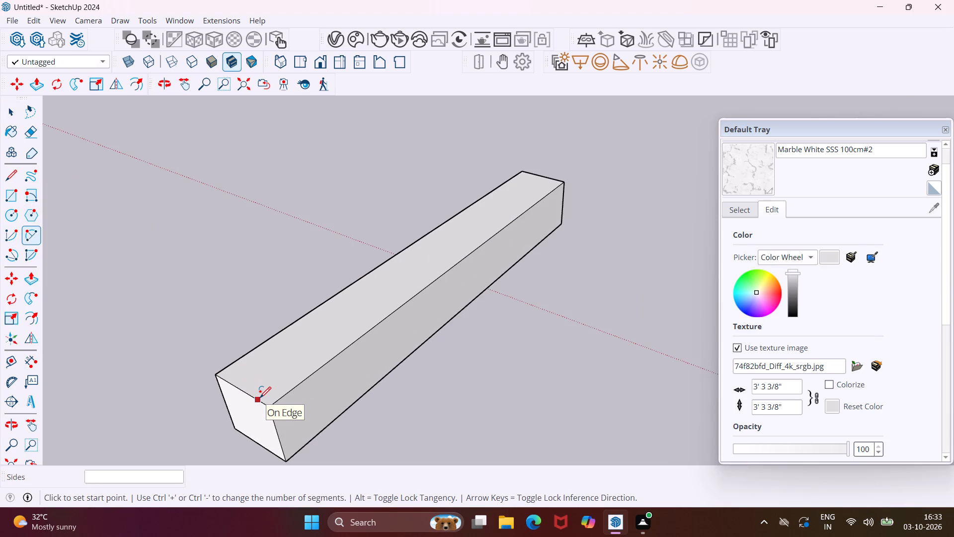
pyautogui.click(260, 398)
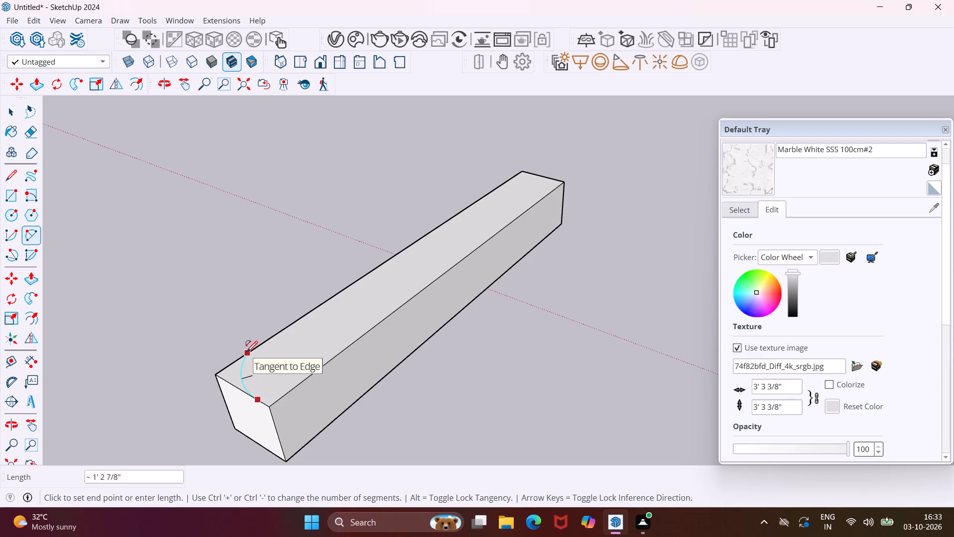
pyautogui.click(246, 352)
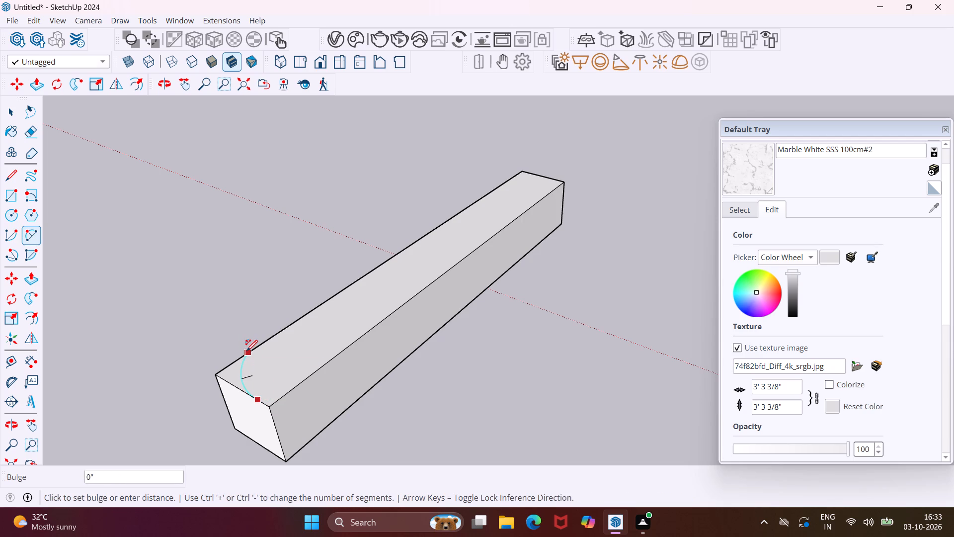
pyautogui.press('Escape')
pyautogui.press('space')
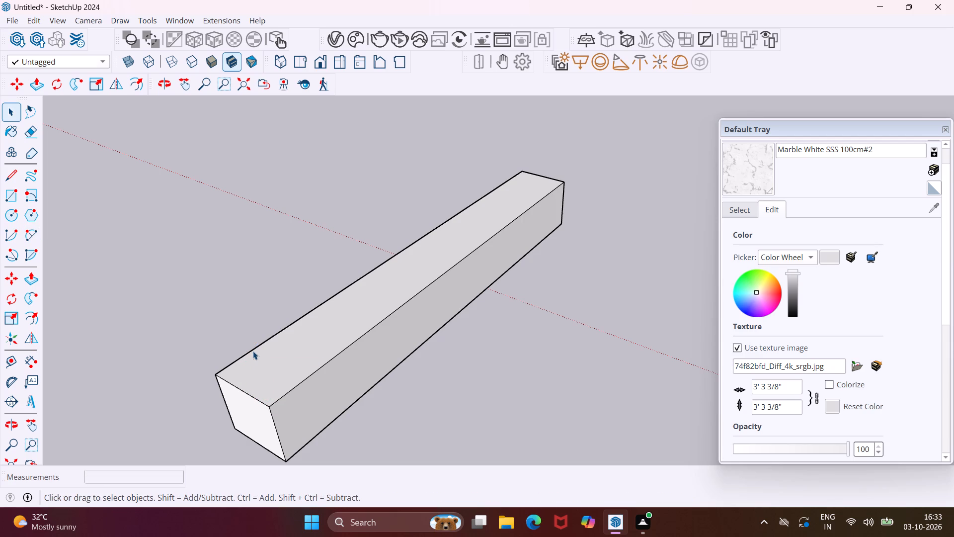
# Place a lengthwise guide on the box's top face, 5" in from its nearer long edge.
pyautogui.click(15, 360)
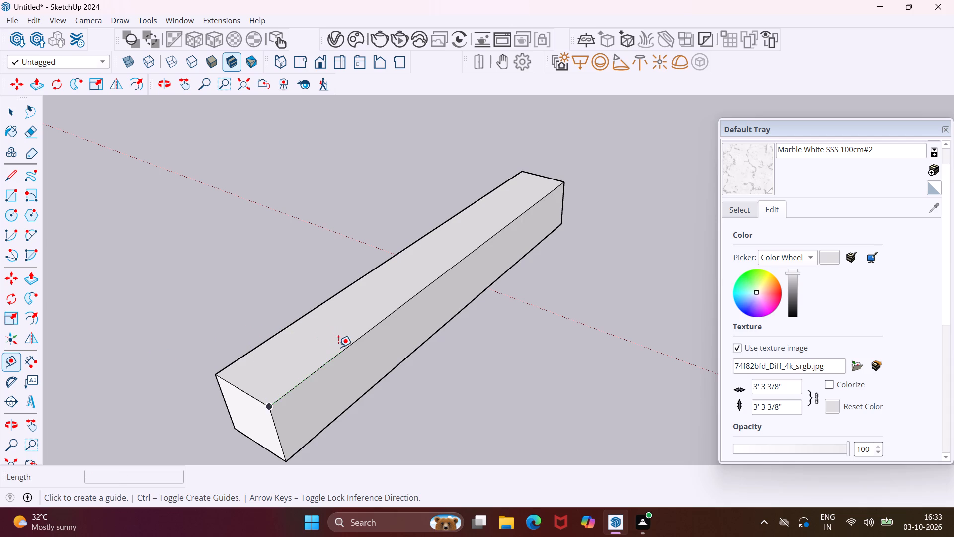
pyautogui.click(364, 334)
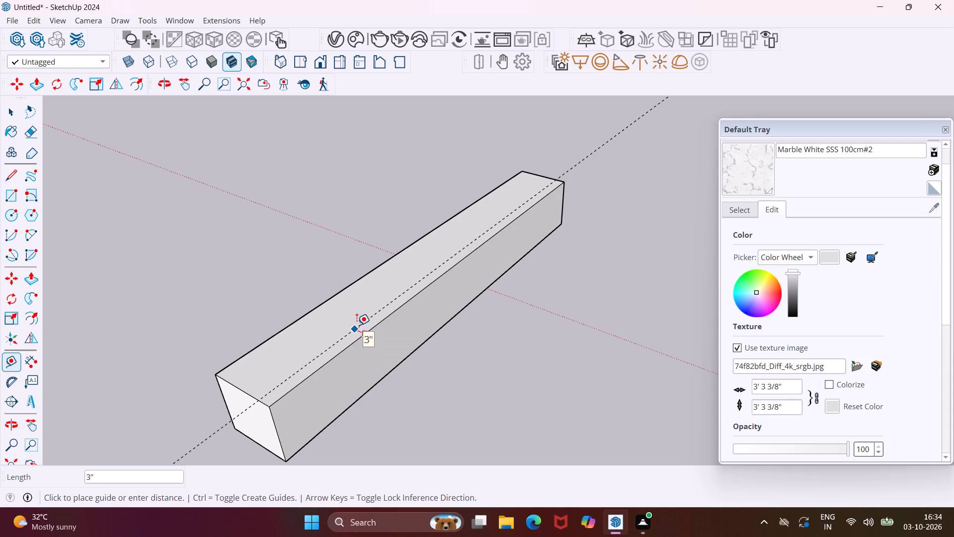
pyautogui.write('5"')
pyautogui.press('Return')
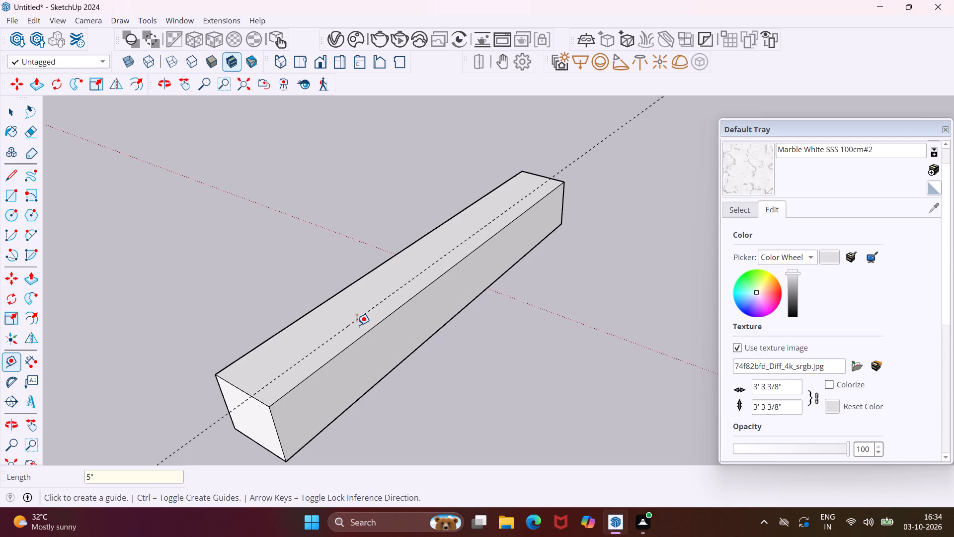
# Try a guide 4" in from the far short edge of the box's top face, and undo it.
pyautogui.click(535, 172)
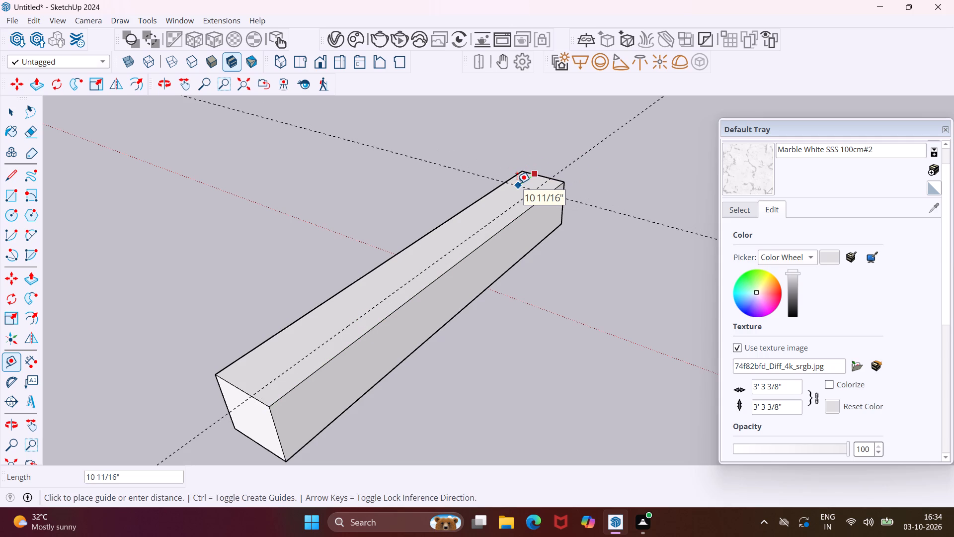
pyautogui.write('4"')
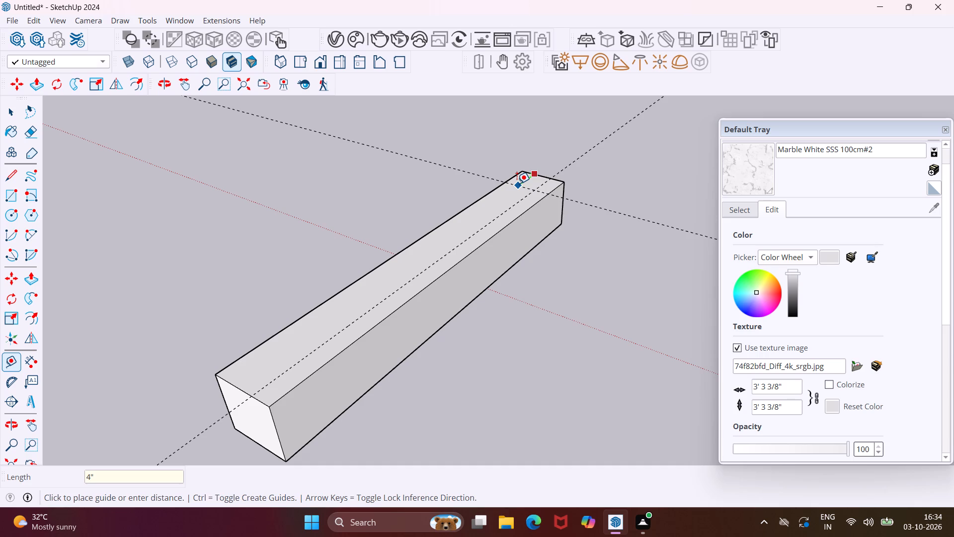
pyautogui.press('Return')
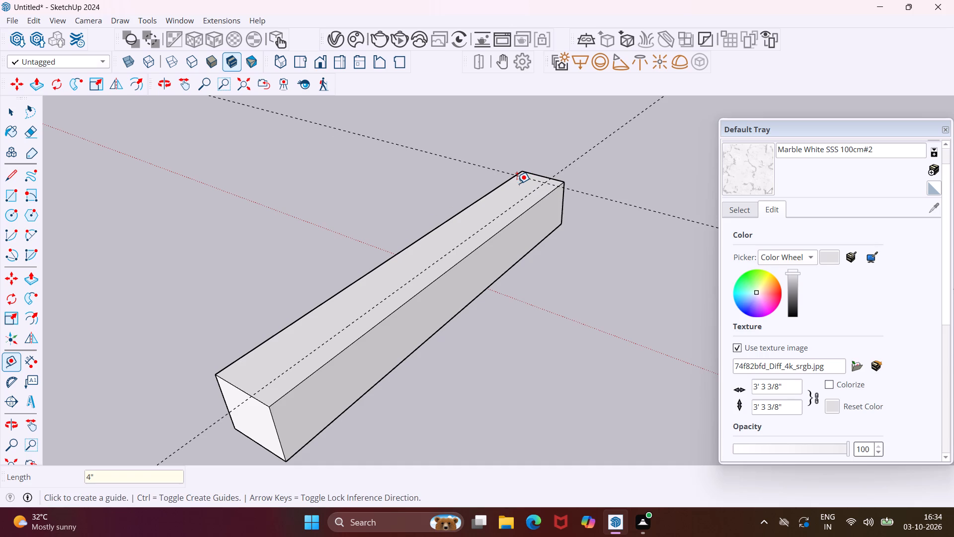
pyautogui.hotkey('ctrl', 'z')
# Place crosswise guides on the box's top face, 9" in from both its far and near short edges.
pyautogui.click(540, 176)
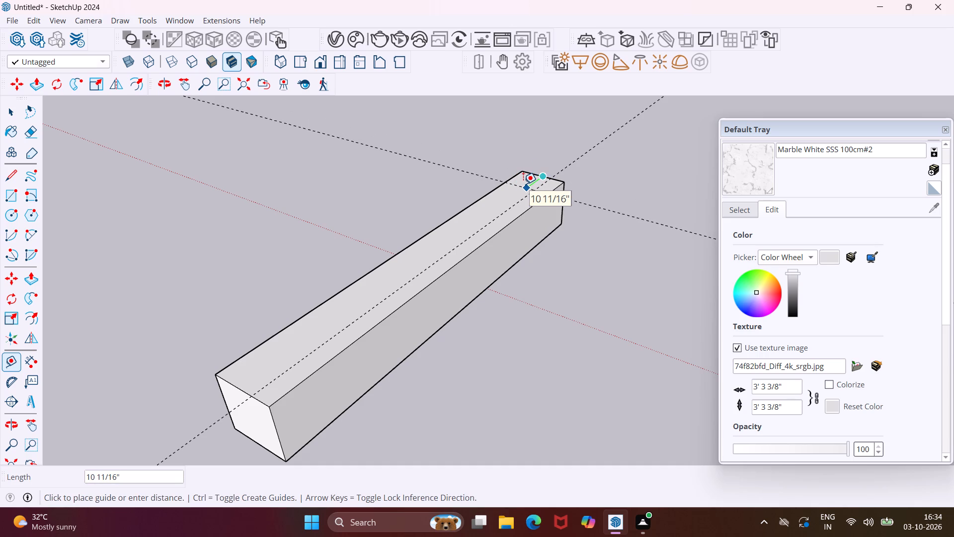
pyautogui.write('9"')
pyautogui.press('Return')
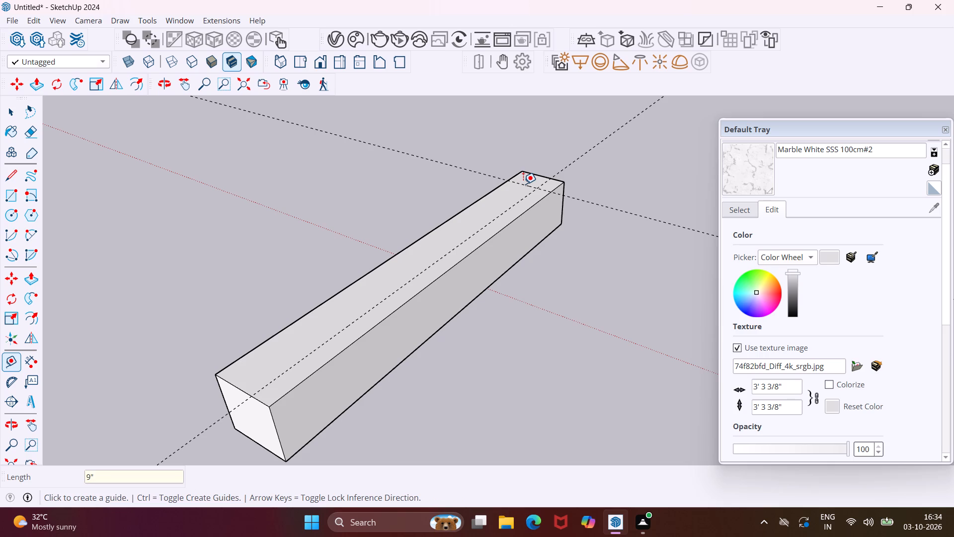
pyautogui.click(231, 380)
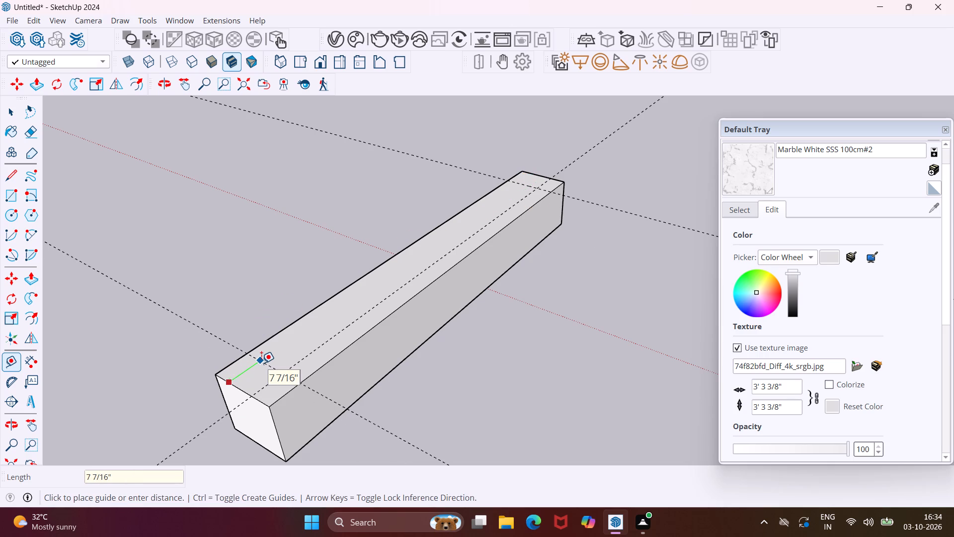
pyautogui.write('9"')
pyautogui.press('Return')
pyautogui.press('Escape')
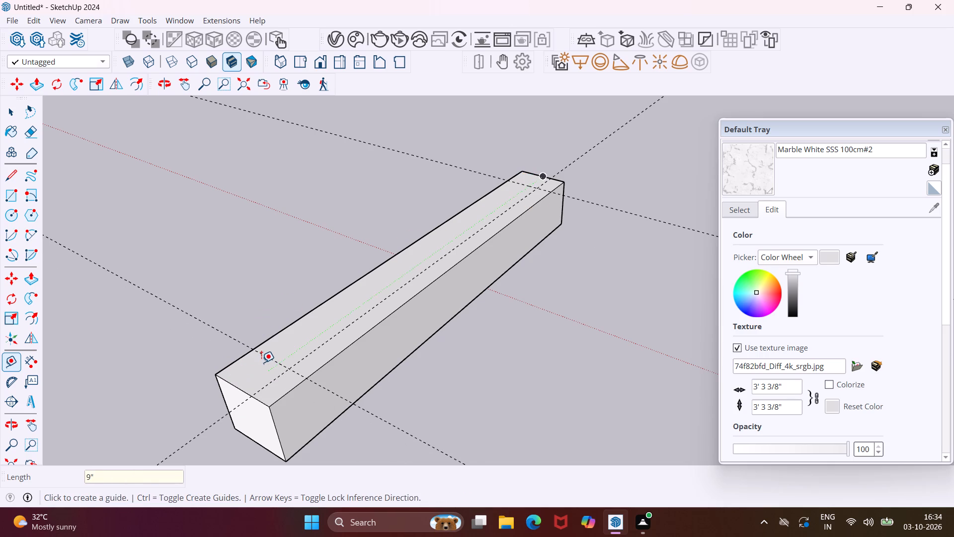
pyautogui.press('space')
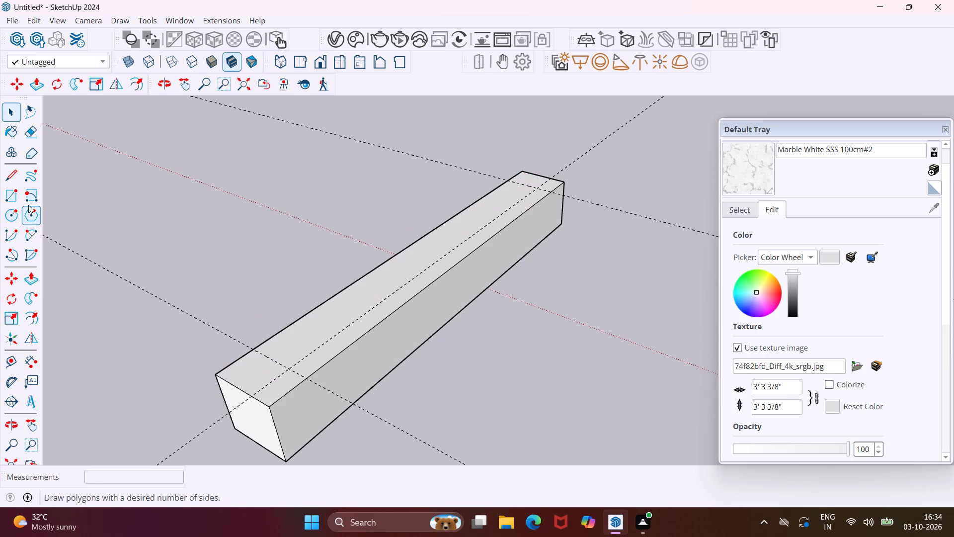
# Draw a tangent arc with about 2 9/16" bulge across the top face's near outer corner, from the 5" guide to the 9" guide.
pyautogui.click(21, 233)
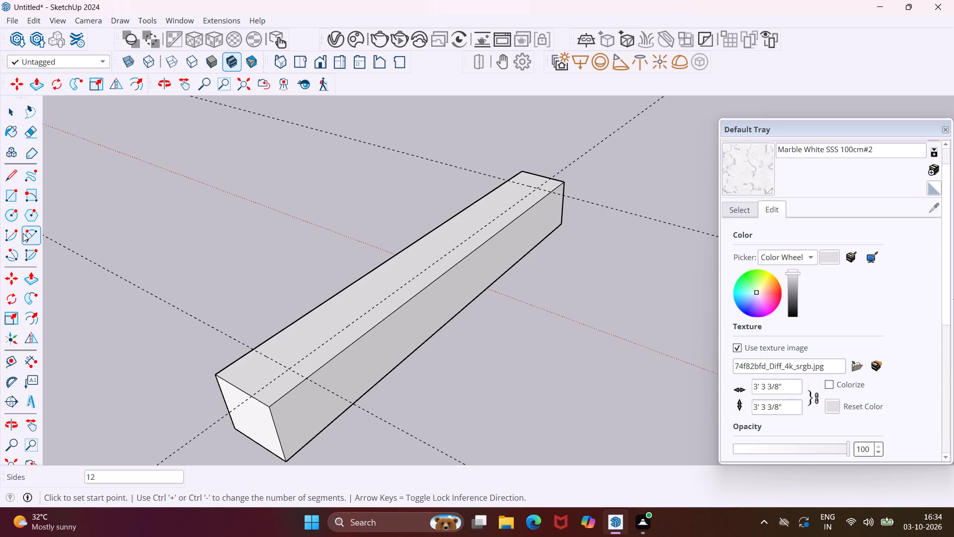
pyautogui.click(252, 395)
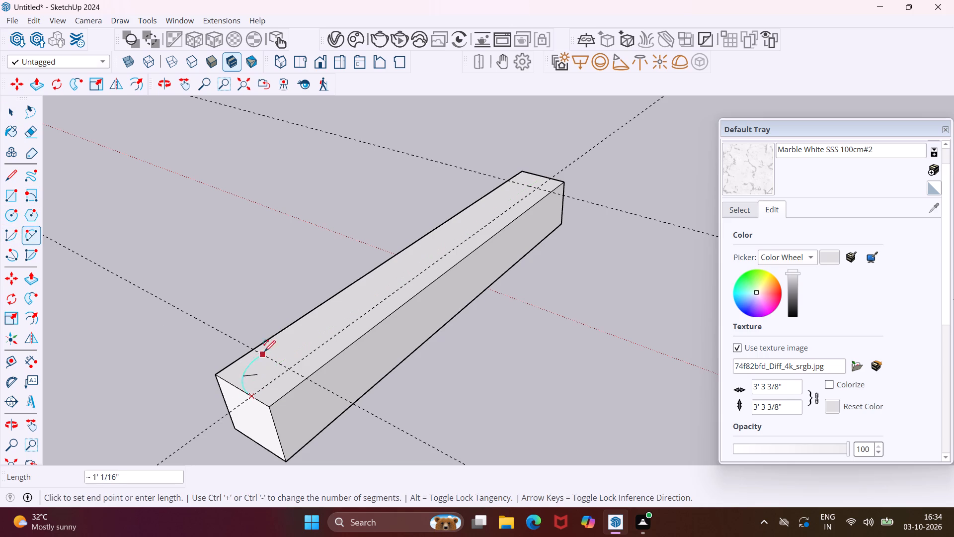
pyautogui.click(252, 350)
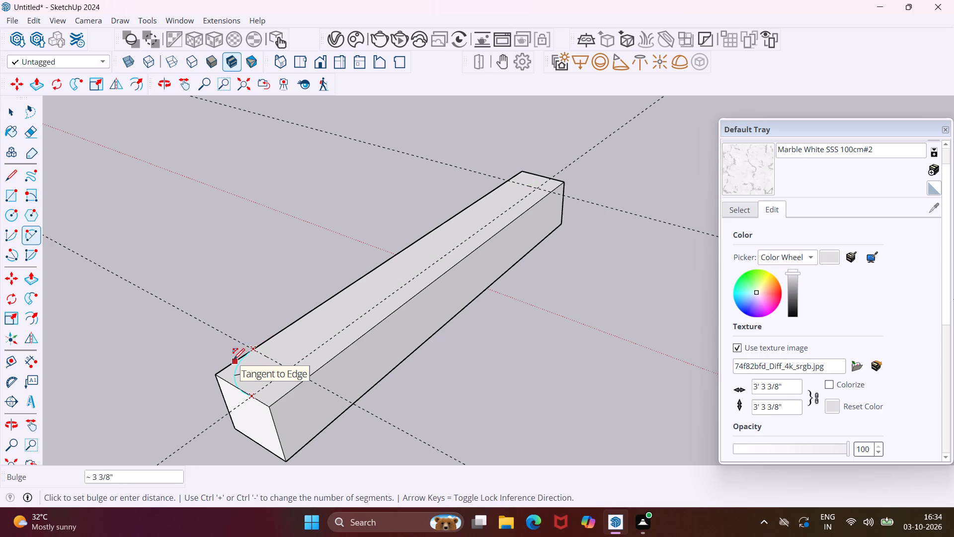
pyautogui.scroll(2, 234, 359)
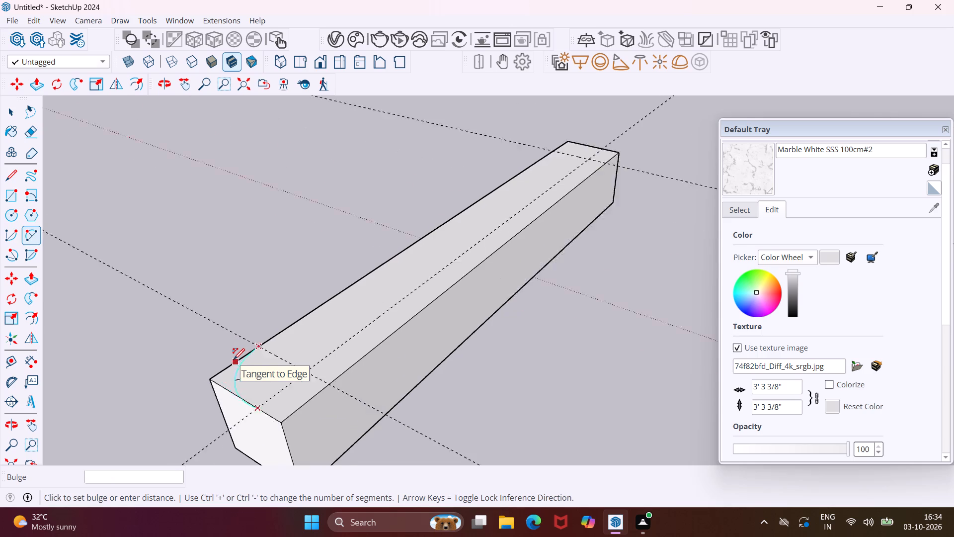
pyautogui.scroll(8, 234, 359)
pyautogui.scroll(-4, 234, 359)
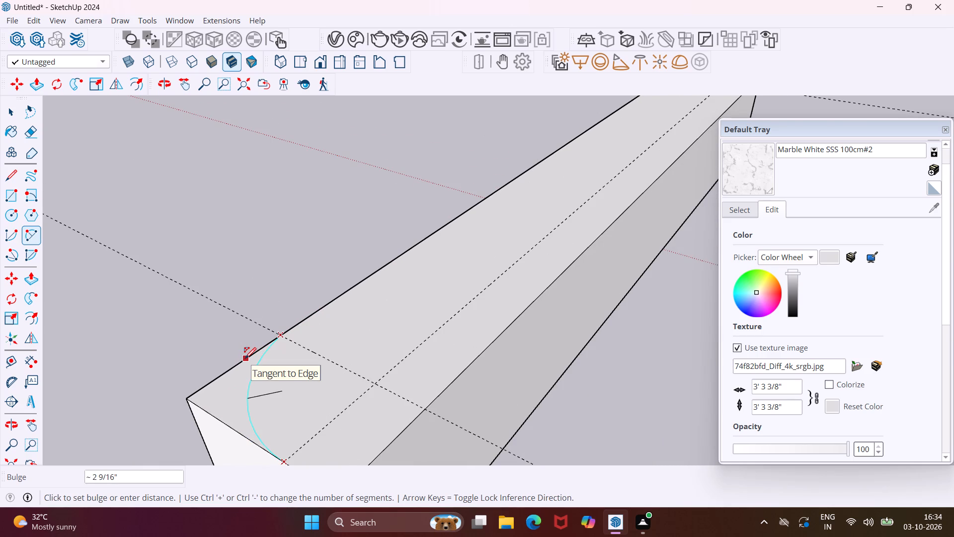
pyautogui.click(245, 358)
pyautogui.press('Escape')
pyautogui.press('space')
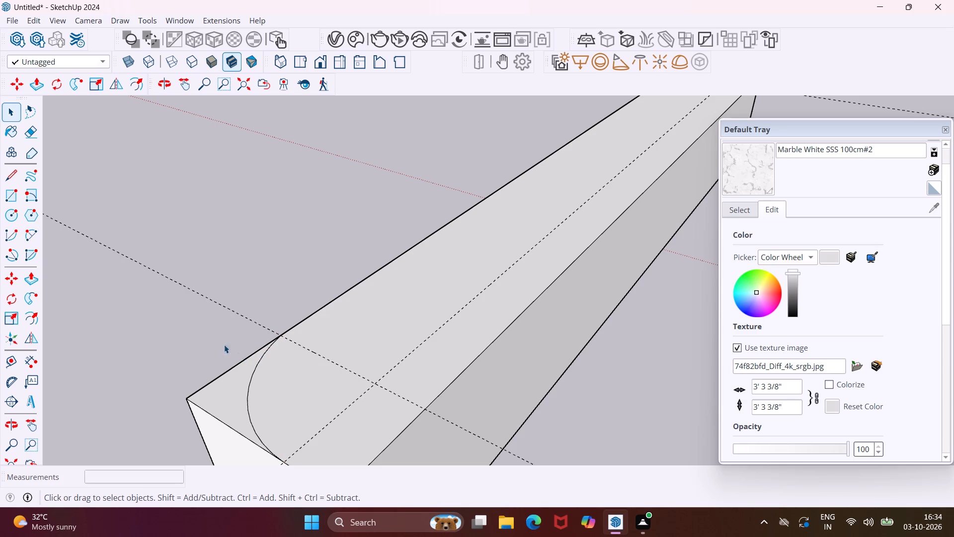
# Draw a tangent arc with about 2 9/16" bulge across the top face's far outer corner, from the 5" guide to the 9" guide.
pyautogui.scroll(-6, 204, 330)
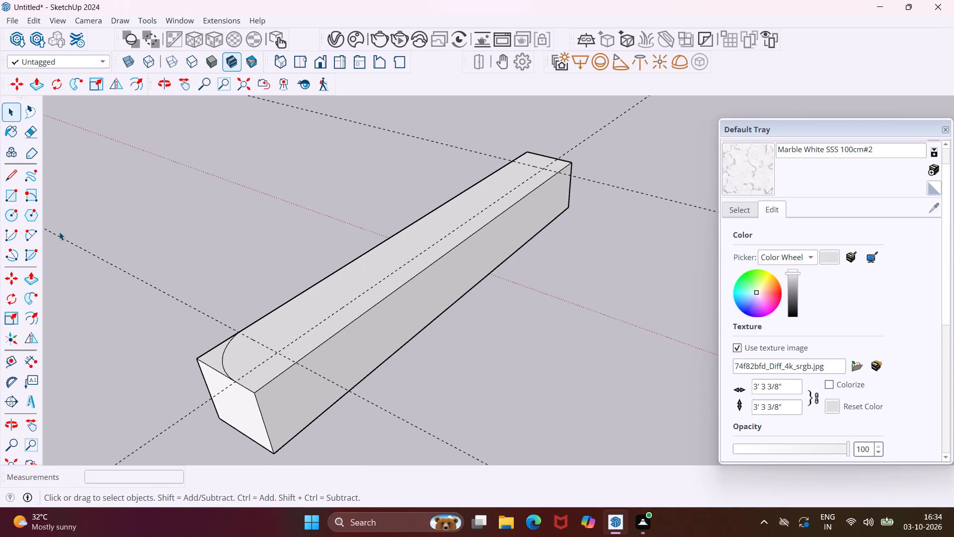
pyautogui.click(36, 229)
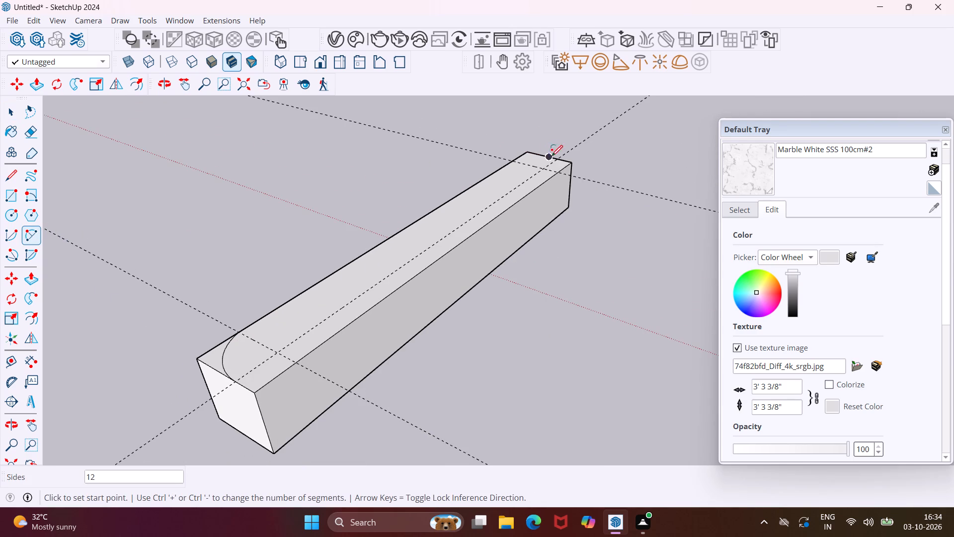
pyautogui.scroll(17, 555, 160)
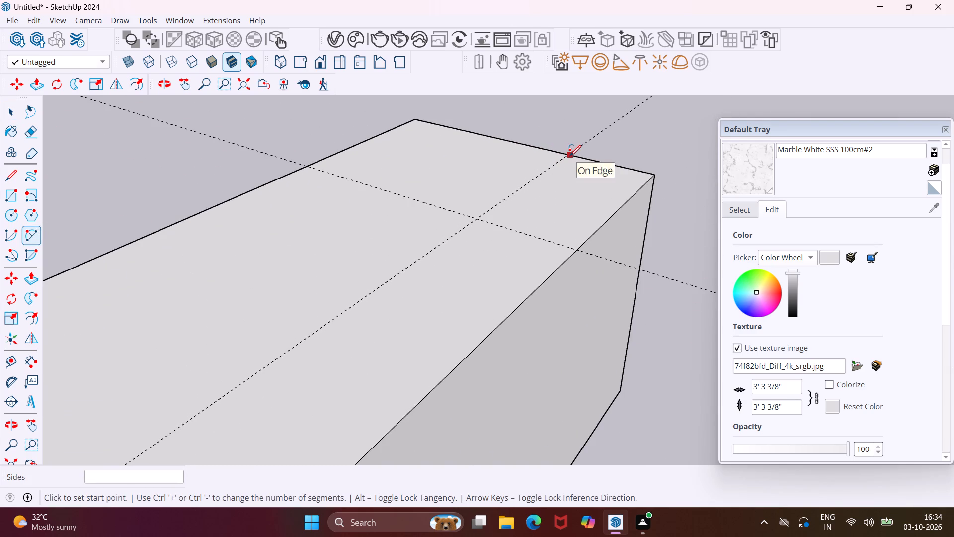
pyautogui.click(571, 153)
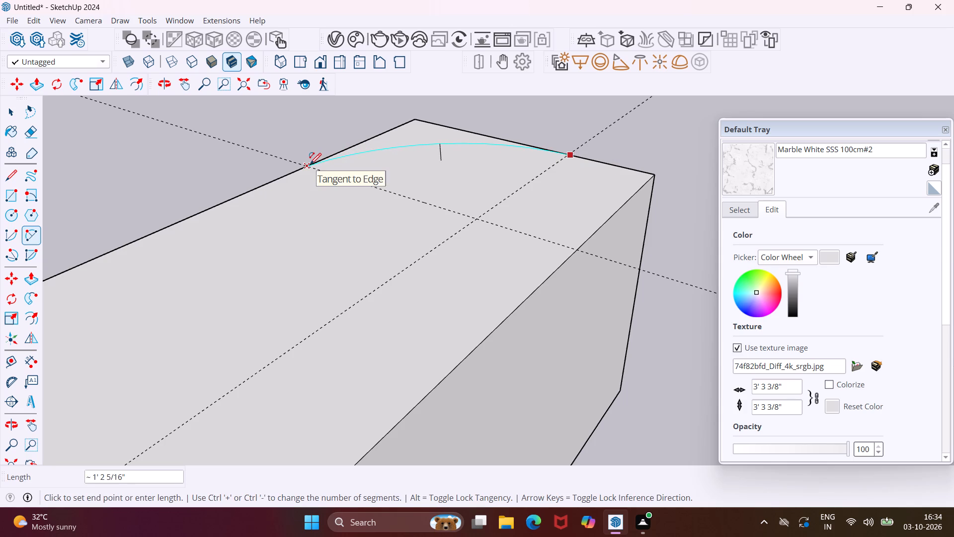
pyautogui.scroll(9, 310, 164)
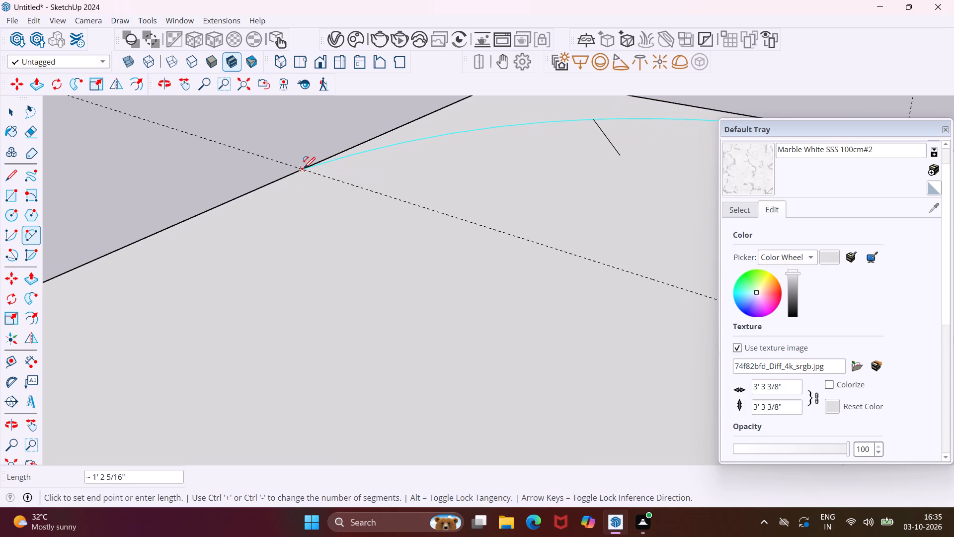
pyautogui.click(304, 169)
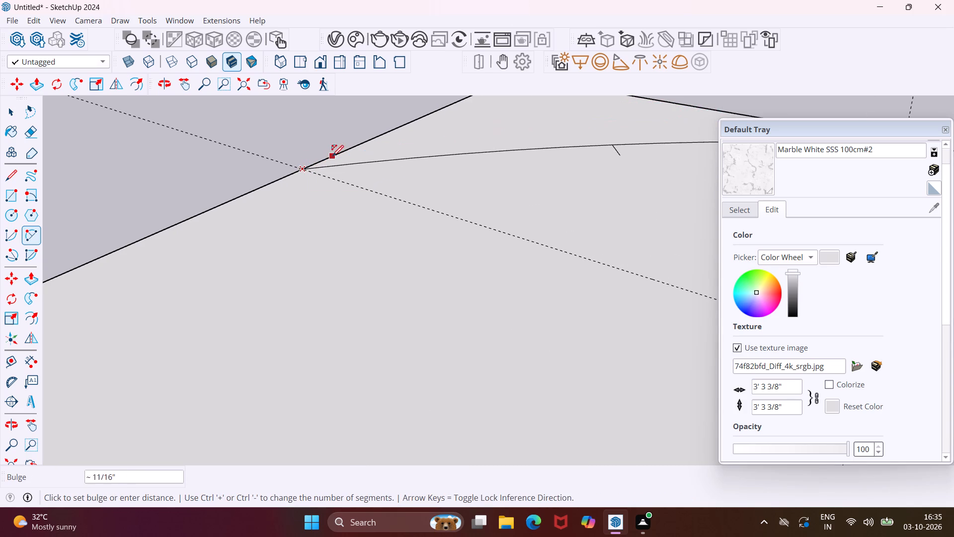
pyautogui.scroll(-9, 348, 150)
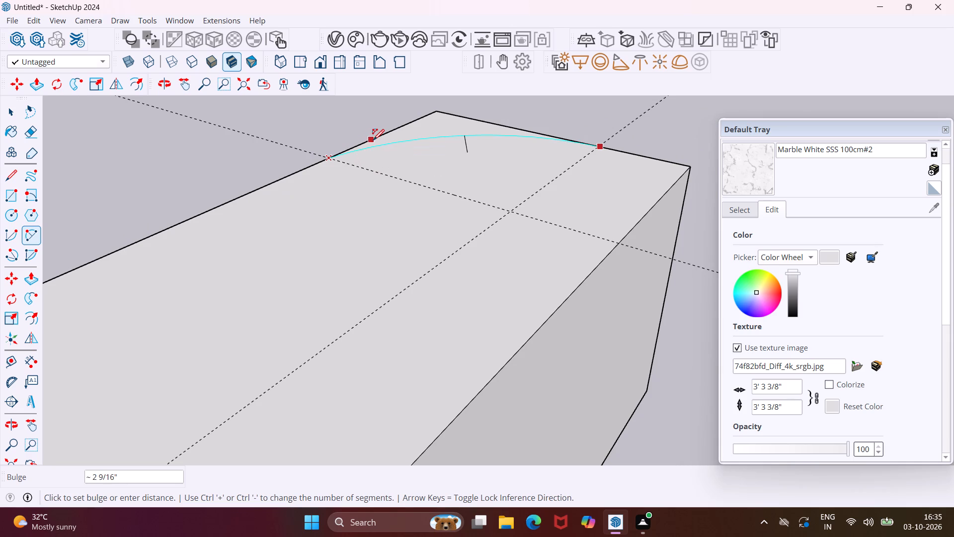
pyautogui.scroll(8, 373, 140)
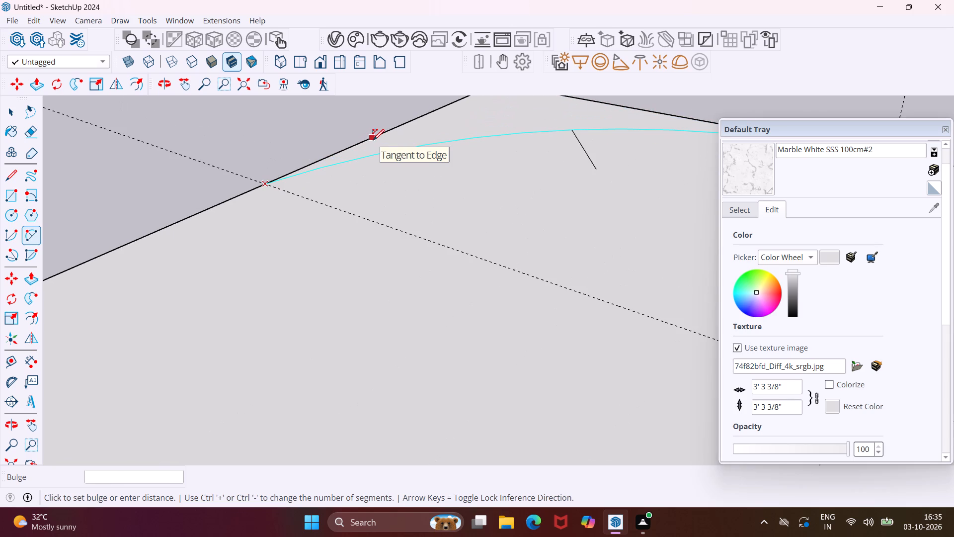
pyautogui.click(373, 140)
pyautogui.press('Escape')
pyautogui.press('space')
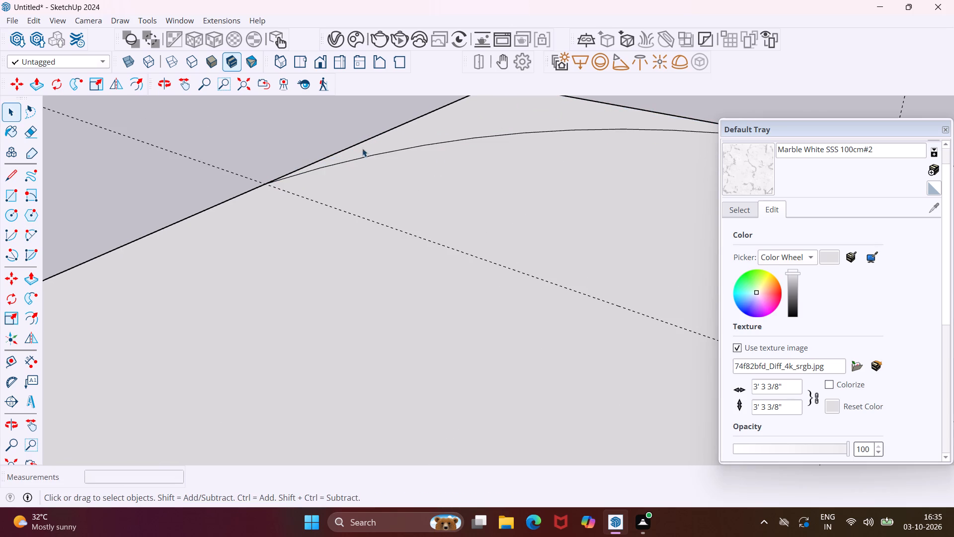
# Smooth the newly drawn corner arc by setting its segments to 60.
pyautogui.moveTo(384, 147); pyautogui.dragTo(723, 161, button='middle')
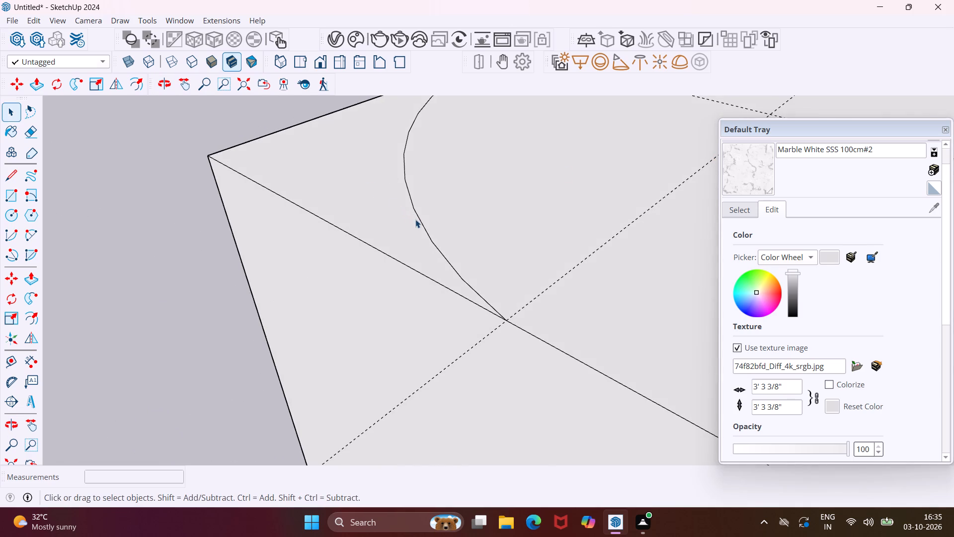
pyautogui.click(425, 228)
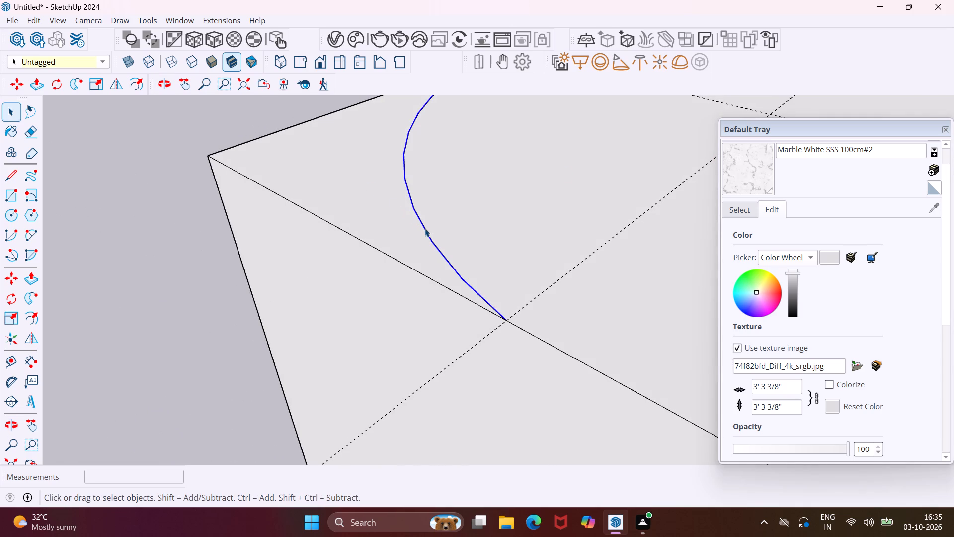
pyautogui.rightClick(425, 228)
pyautogui.click(436, 240)
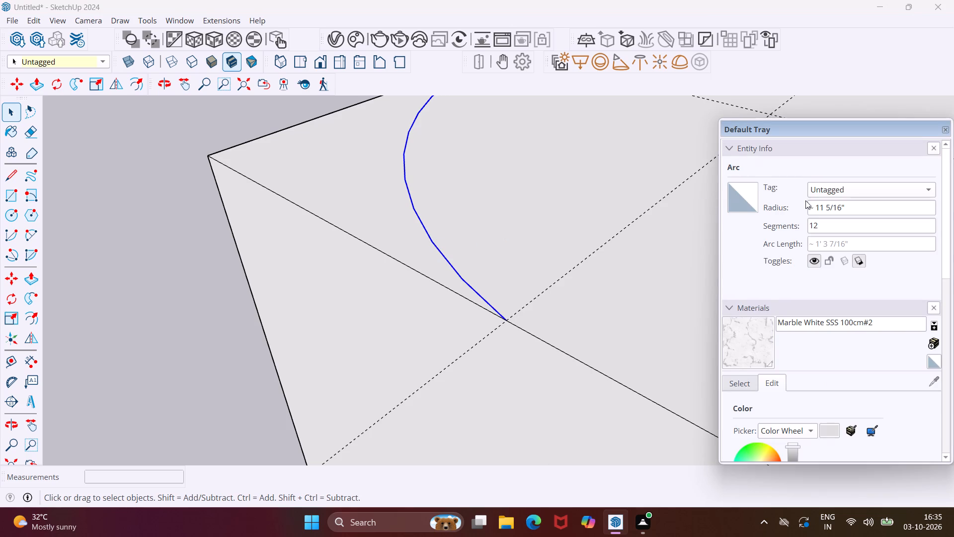
pyautogui.click(827, 221)
pyautogui.press('BackSpace')
pyautogui.press('BackSpace')
pyautogui.press('BackSpace')
pyautogui.write('60')
pyautogui.press('Return')
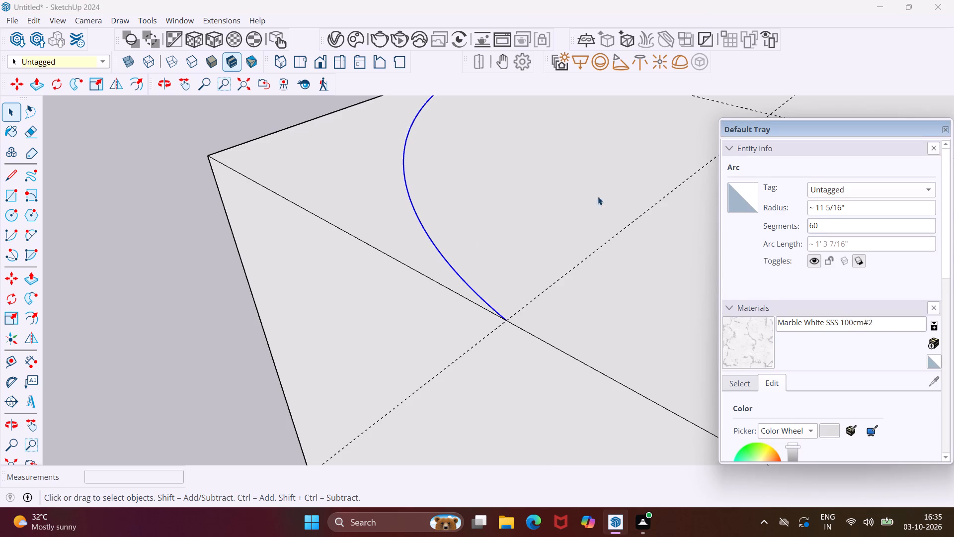
# Set the segments of the corner arc at the box's opposite end to 60.
pyautogui.scroll(-7, 397, 203)
pyautogui.scroll(-10, 246, 240)
pyautogui.scroll(-2, 310, 314)
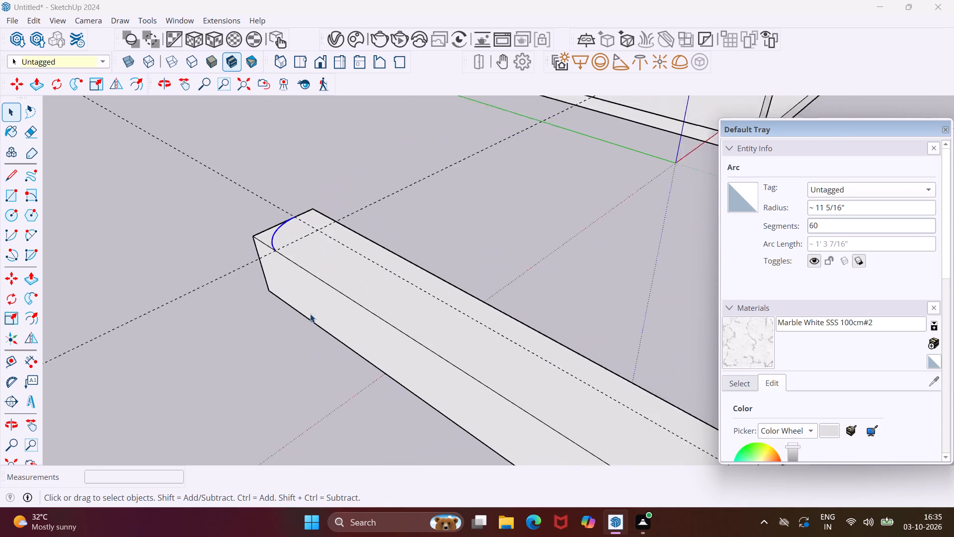
pyautogui.scroll(-7, 310, 314)
pyautogui.scroll(14, 471, 417)
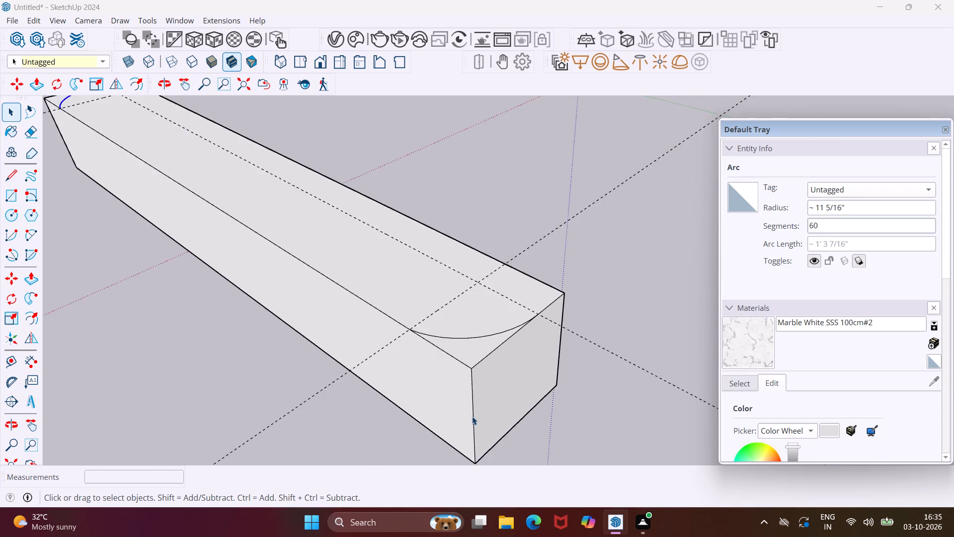
pyautogui.scroll(3, 472, 416)
pyautogui.moveTo(491, 279); pyautogui.dragTo(373, 335, button='middle')
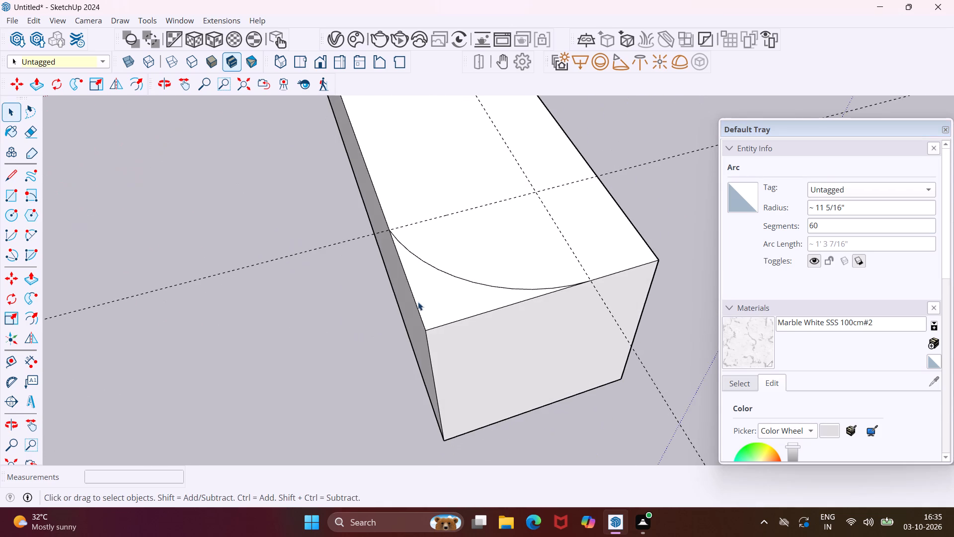
pyautogui.scroll(4, 459, 280)
pyautogui.click(460, 277)
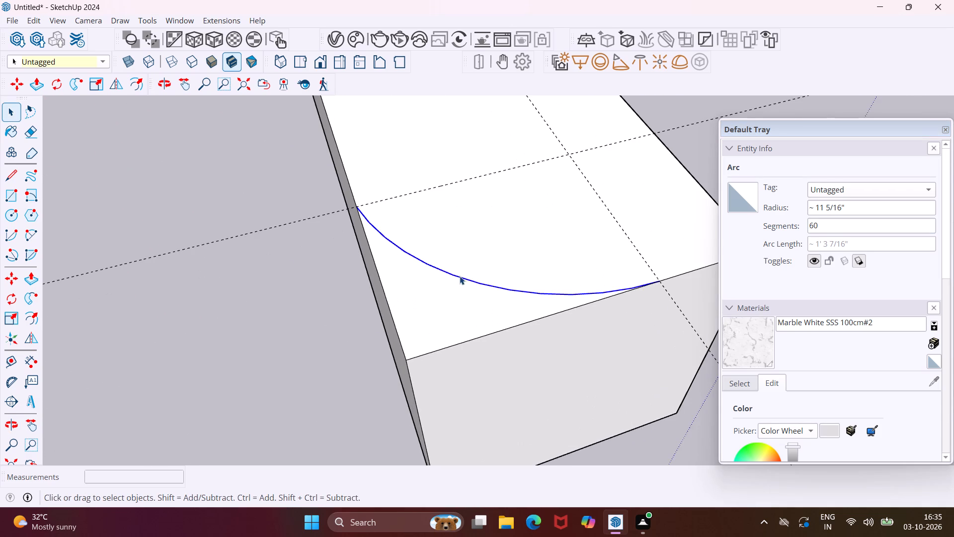
pyautogui.click(830, 231)
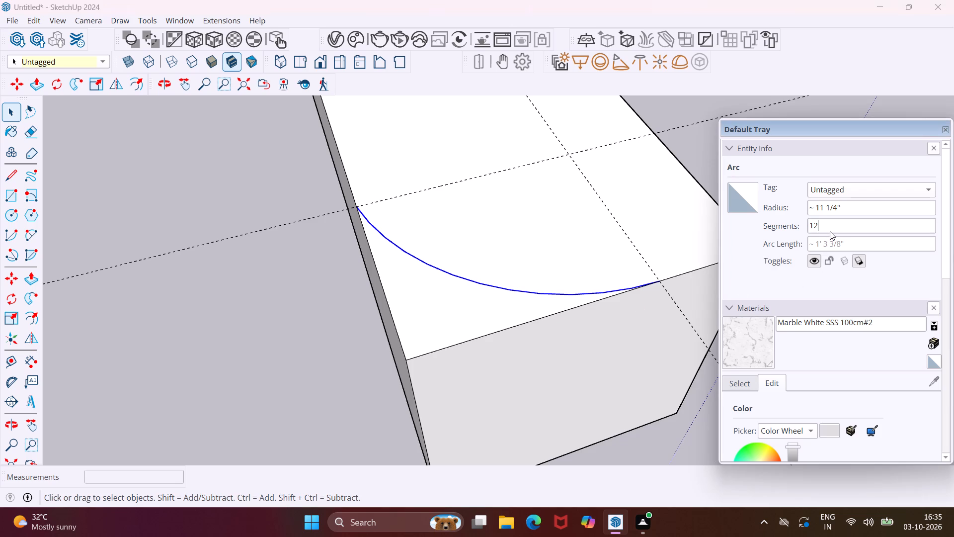
pyautogui.press('BackSpace')
pyautogui.press('BackSpace')
pyautogui.write('60')
pyautogui.press('Return')
pyautogui.press('Escape')
pyautogui.press('space')
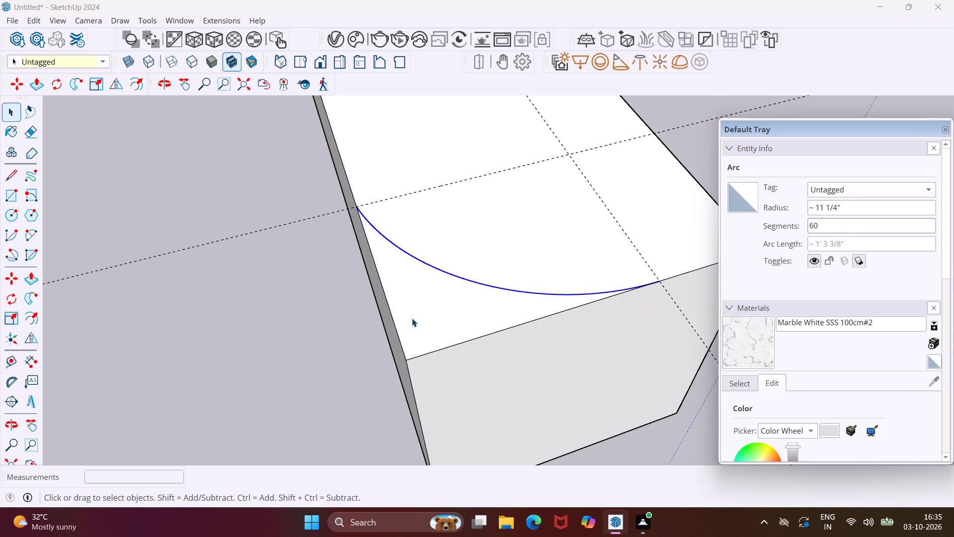
# Push the leftover corner face outside this arc down about 1' 3 7/16", through the box's full height, to round the corner.
pyautogui.click(412, 318)
pyautogui.press('p')
pyautogui.click(412, 318)
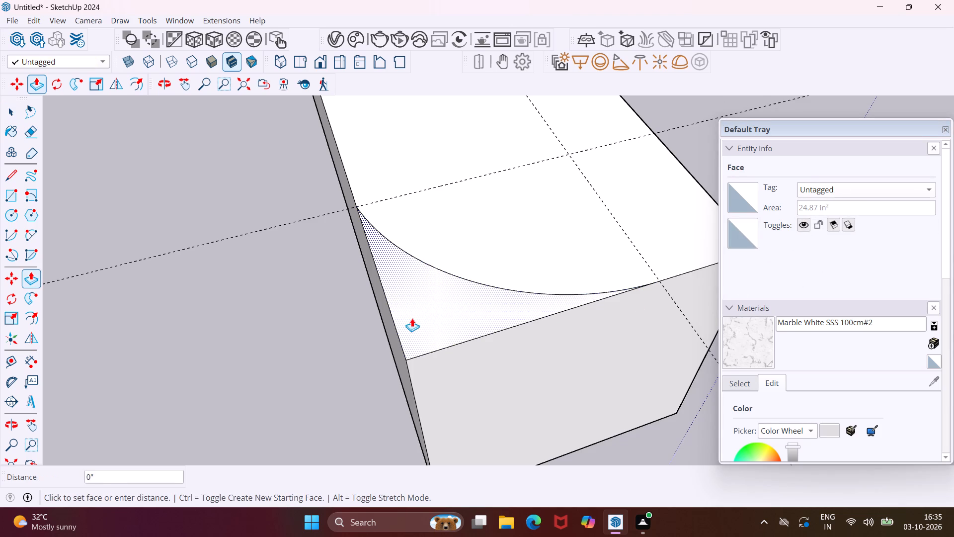
pyautogui.click(582, 448)
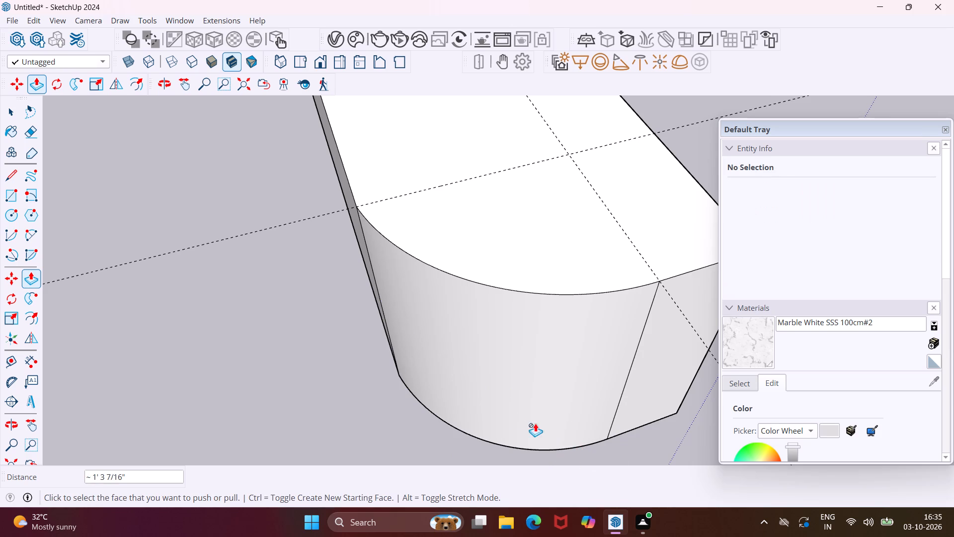
# Push the leftover corner face outside the other end's arc down through the box's full height to round that corner.
pyautogui.scroll(-12, 436, 369)
pyautogui.moveTo(243, 230); pyautogui.dragTo(316, 258, button='middle')
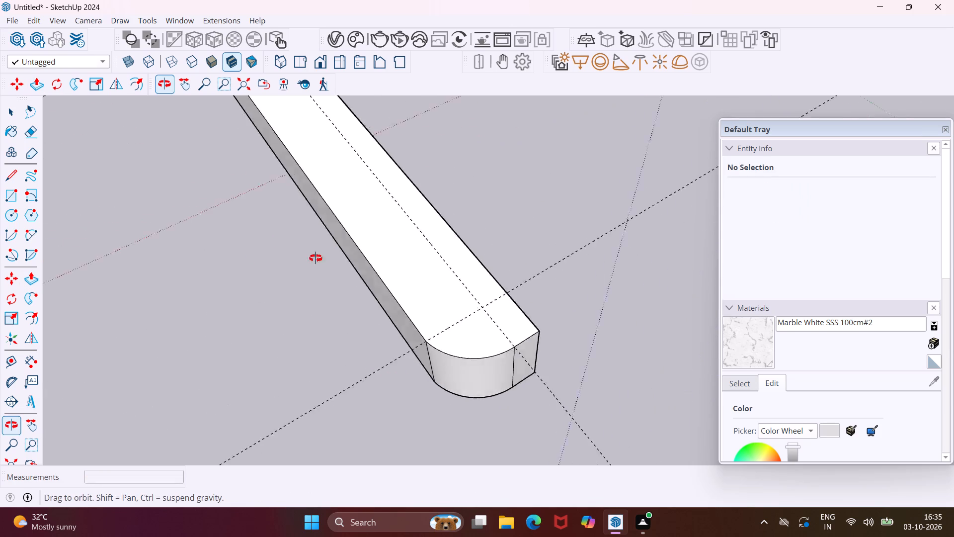
pyautogui.moveTo(316, 258); pyautogui.dragTo(541, 247, button='middle')
pyautogui.scroll(-9, 531, 235)
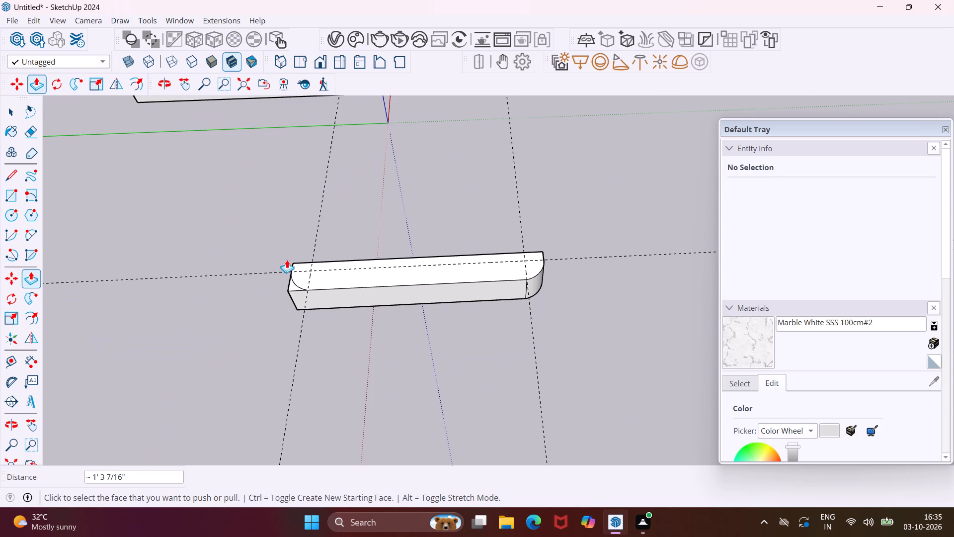
pyautogui.press('Escape')
pyautogui.press('space')
pyautogui.scroll(10, 287, 279)
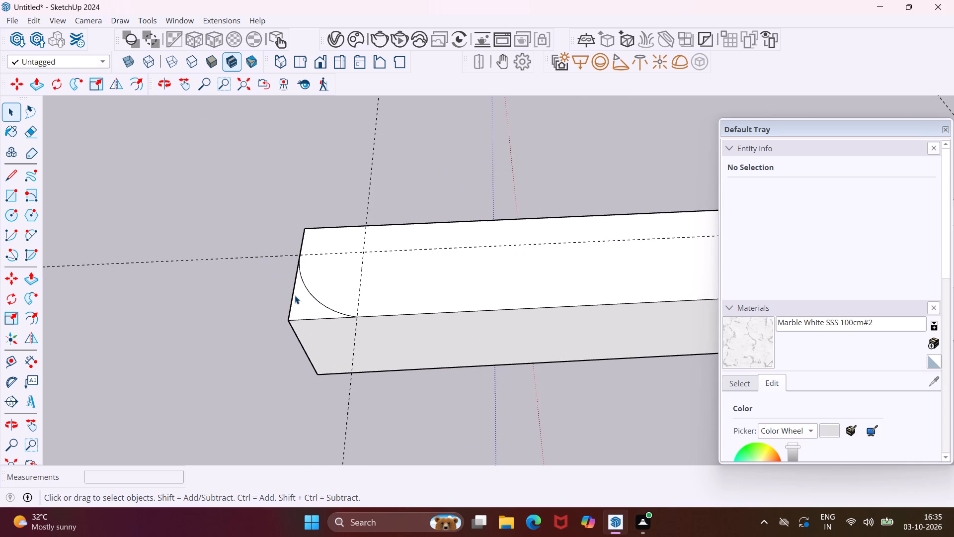
pyautogui.click(299, 304)
pyautogui.press('p')
pyautogui.click(301, 304)
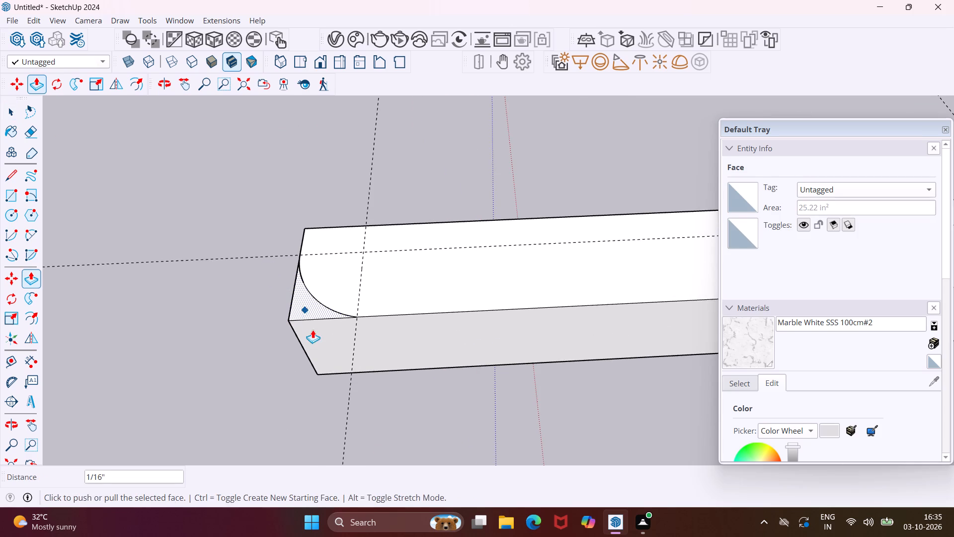
pyautogui.click(305, 304)
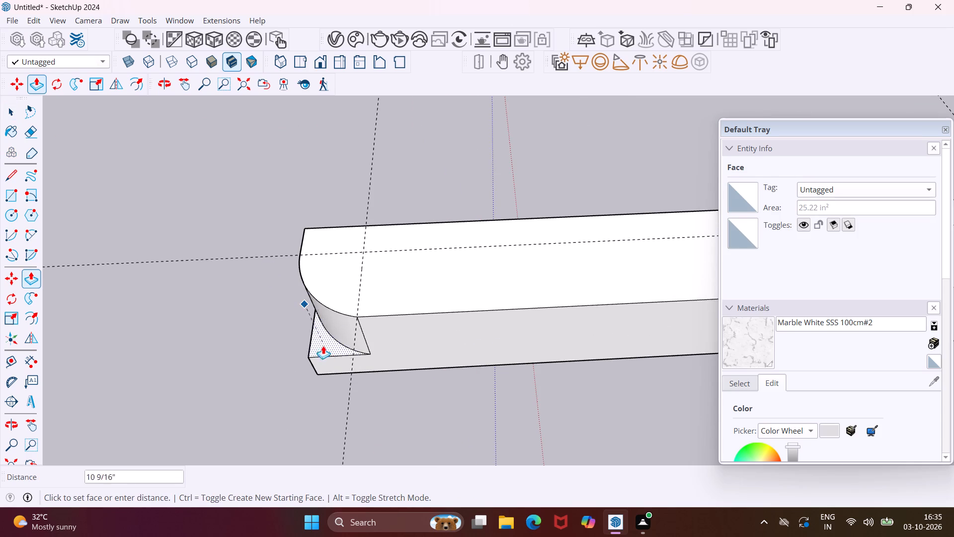
pyautogui.click(340, 370)
pyautogui.press('Escape')
pyautogui.press('space')
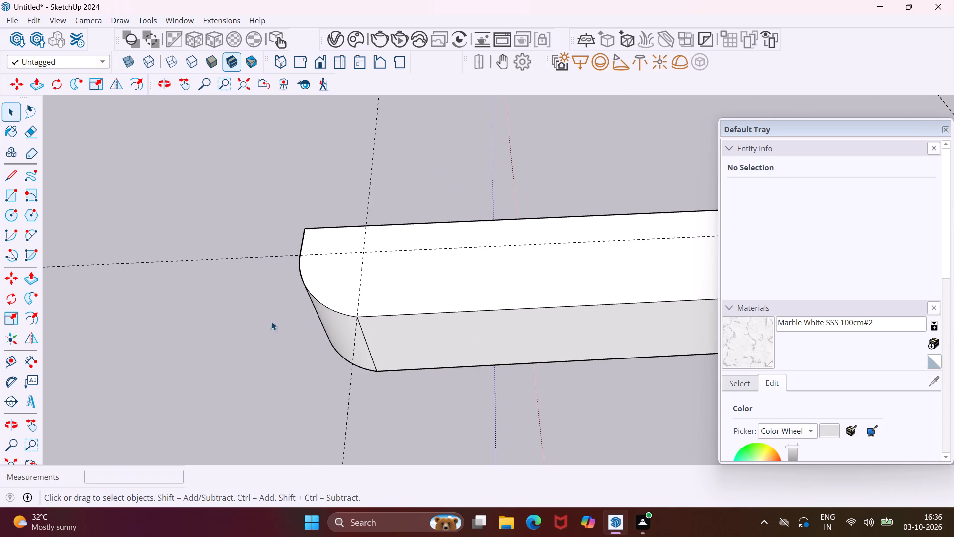
# Examine the rounded box unit from the front and its position relative to the room and feature wall.
pyautogui.scroll(-11, 259, 312)
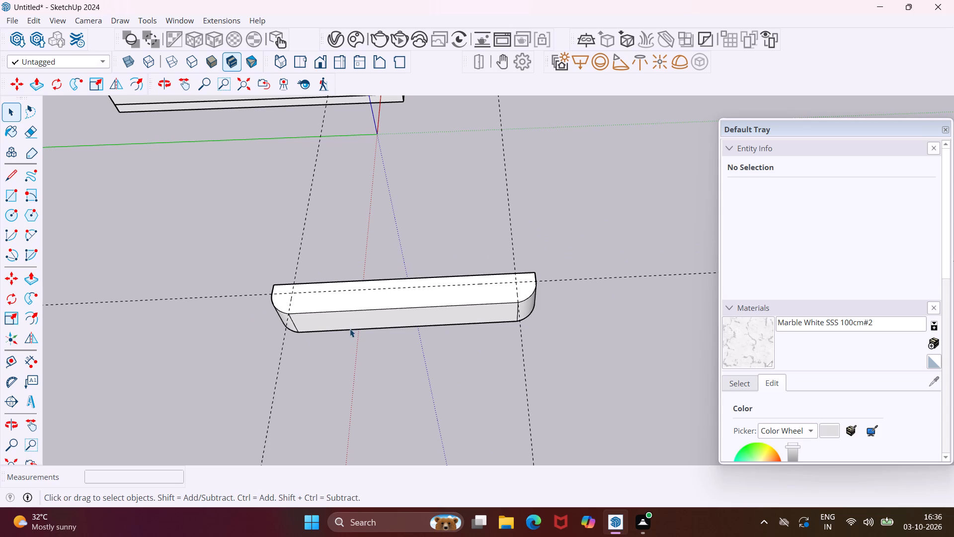
pyautogui.moveTo(350, 329); pyautogui.dragTo(300, 83, button='middle')
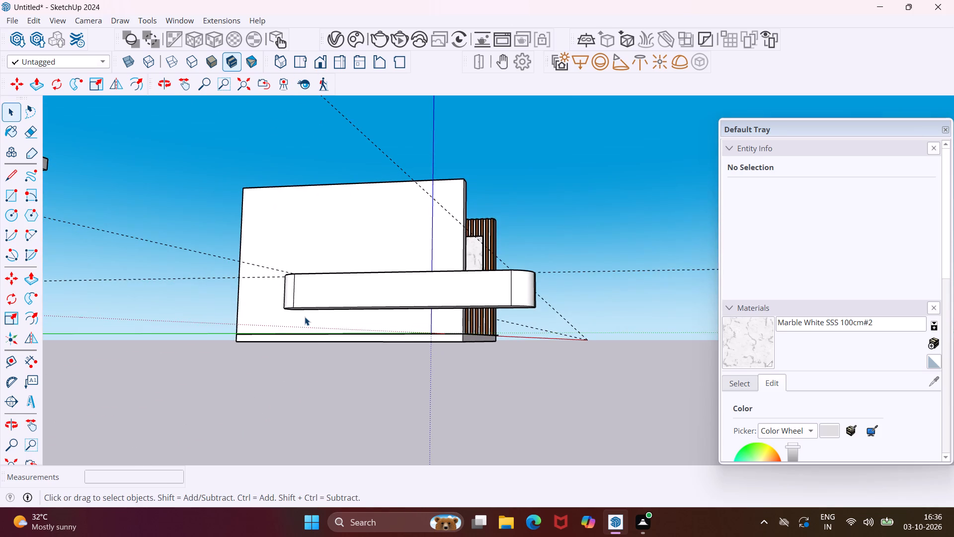
pyautogui.scroll(7, 305, 317)
pyautogui.moveTo(346, 286); pyautogui.dragTo(348, 239, button='middle')
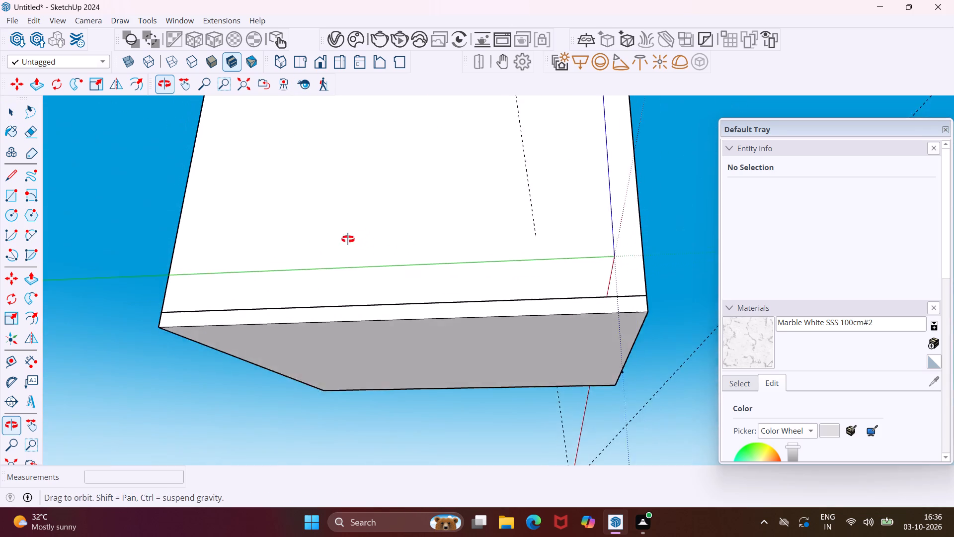
pyautogui.moveTo(348, 239); pyautogui.dragTo(219, 304, button='middle')
pyautogui.scroll(-6, 219, 303)
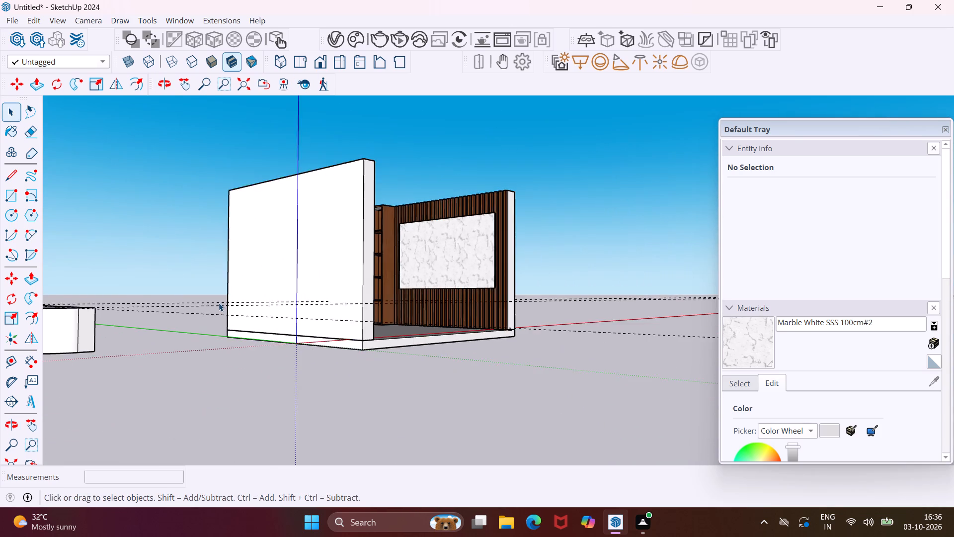
pyautogui.scroll(-4, 219, 303)
pyautogui.moveTo(171, 328); pyautogui.dragTo(88, 324, button='middle')
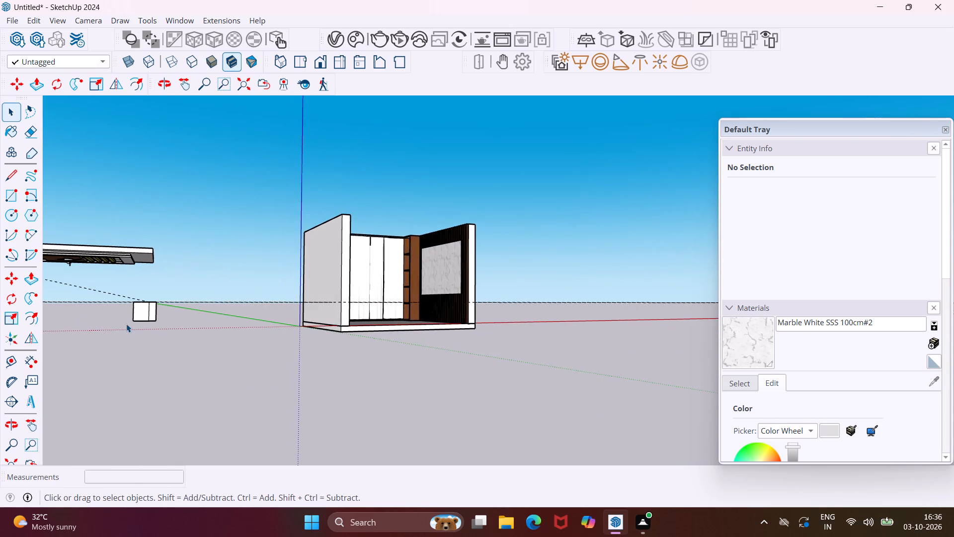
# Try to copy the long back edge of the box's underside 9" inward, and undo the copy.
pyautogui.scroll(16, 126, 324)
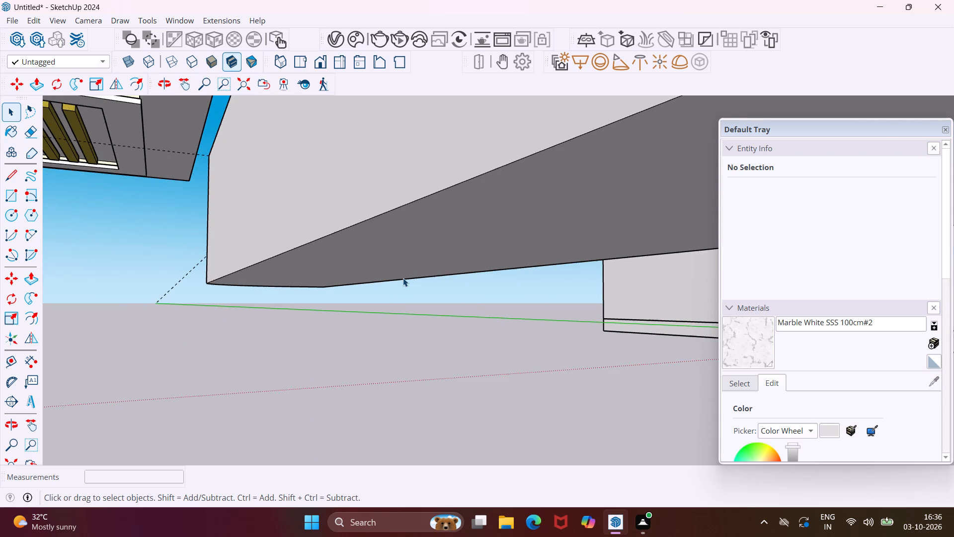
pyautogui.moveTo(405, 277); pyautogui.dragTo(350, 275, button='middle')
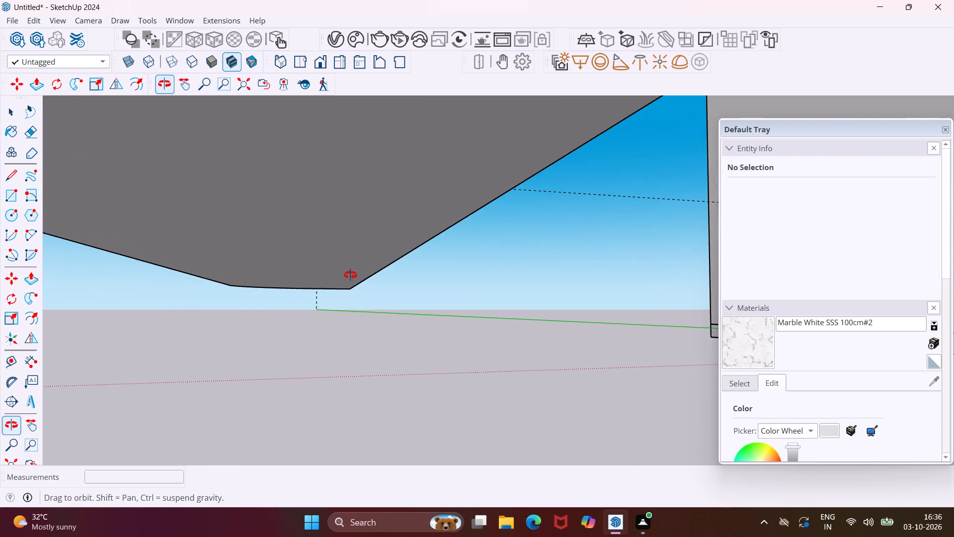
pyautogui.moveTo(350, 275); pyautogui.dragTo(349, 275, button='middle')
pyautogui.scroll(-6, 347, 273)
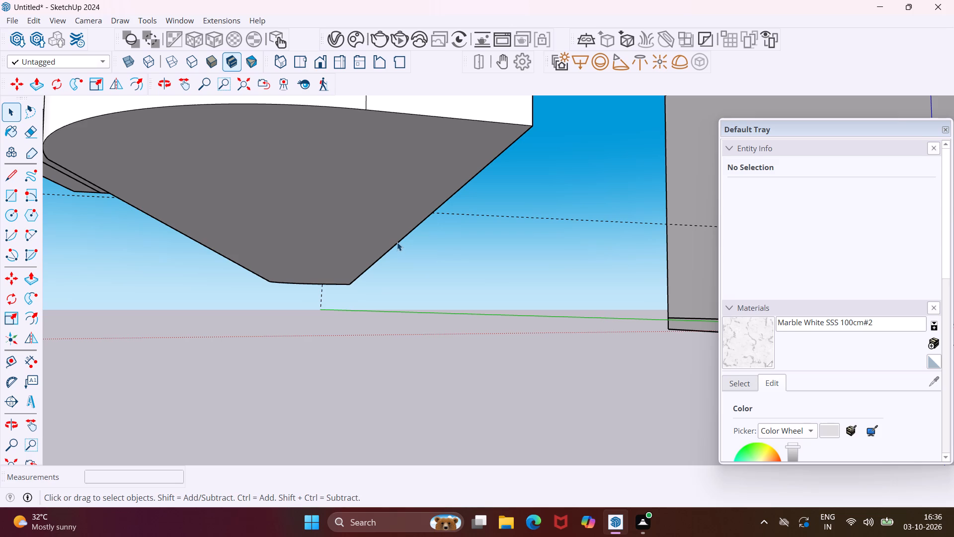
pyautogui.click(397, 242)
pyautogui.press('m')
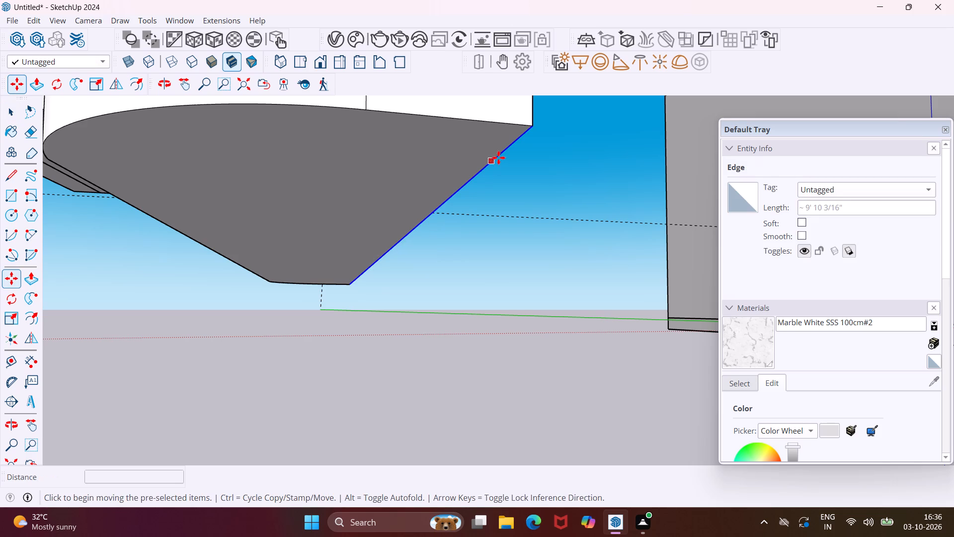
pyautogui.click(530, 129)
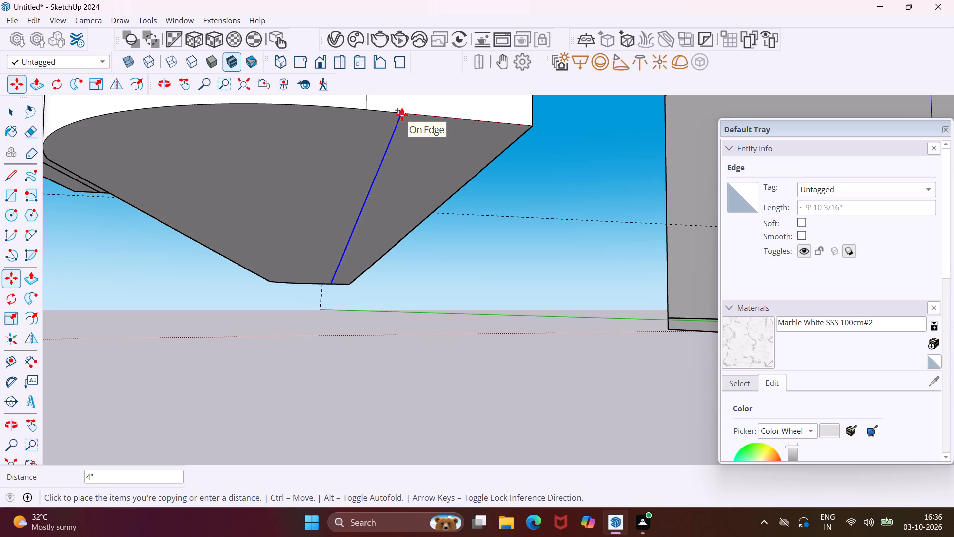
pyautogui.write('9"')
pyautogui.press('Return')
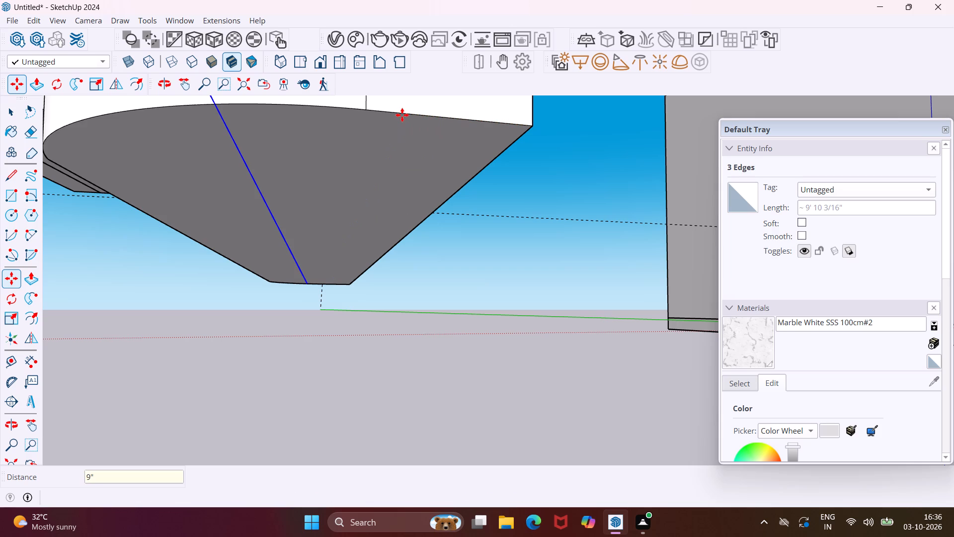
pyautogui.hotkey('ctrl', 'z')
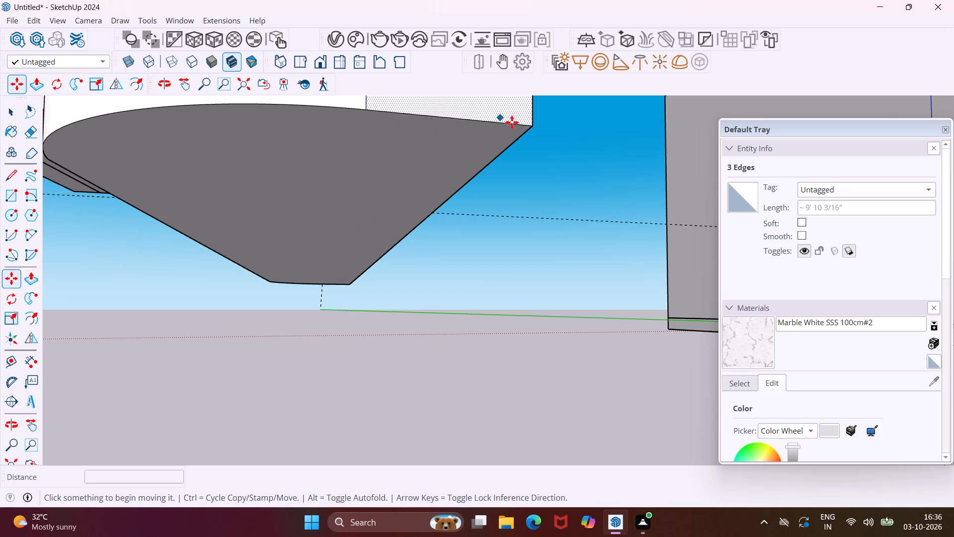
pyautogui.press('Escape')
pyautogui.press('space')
# Copy the long back edge of the box's underside inward to the end of the corner arc, marking off a narrow strip.
pyautogui.click(523, 136)
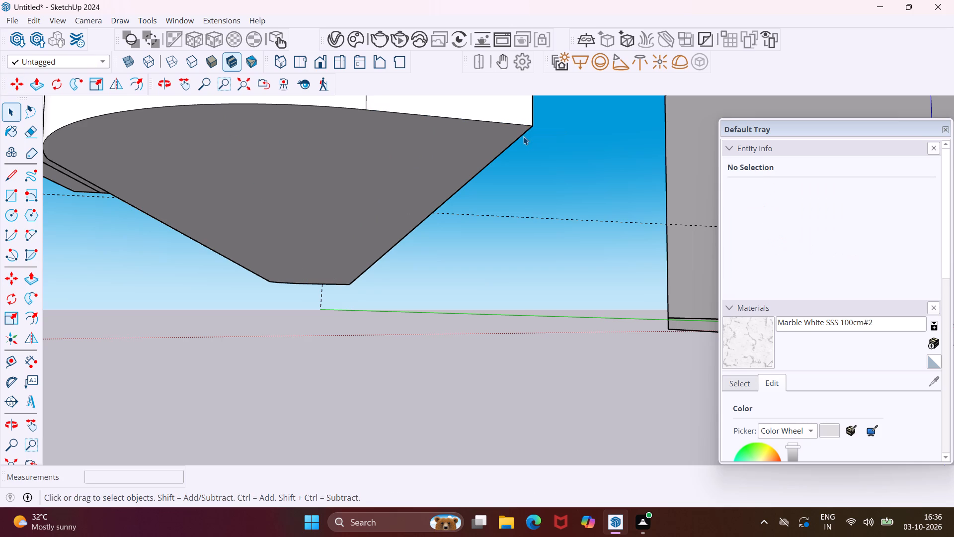
pyautogui.press('m')
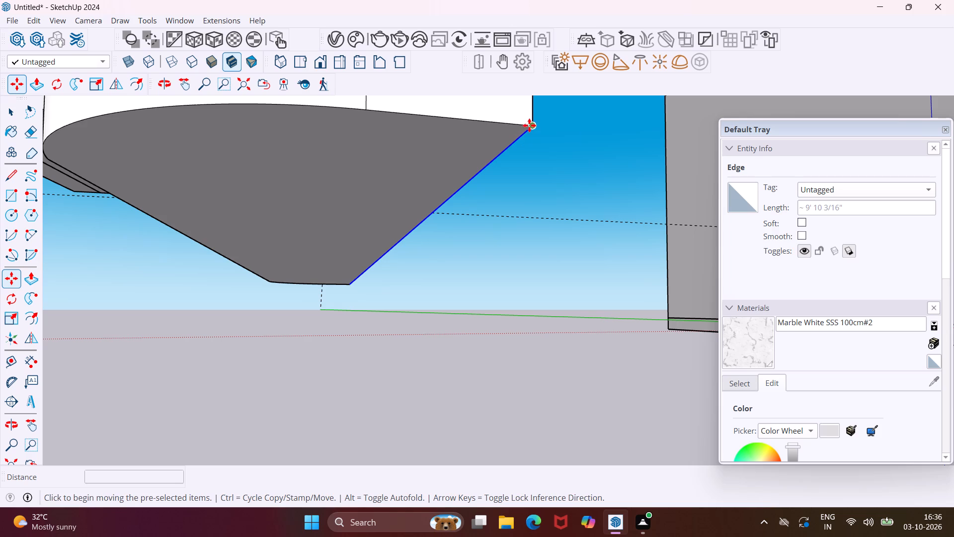
pyautogui.click(529, 125)
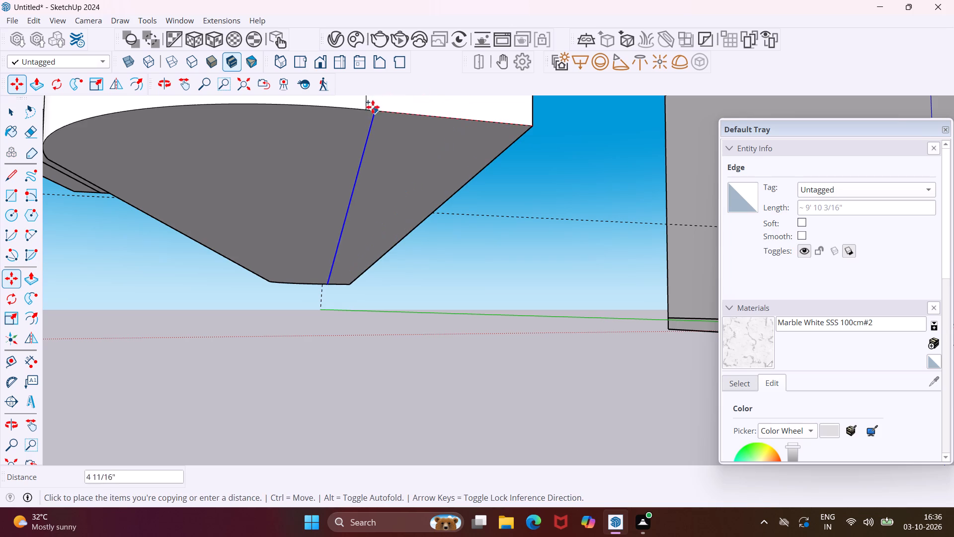
pyautogui.click(368, 109)
pyautogui.press('Escape')
pyautogui.press('space')
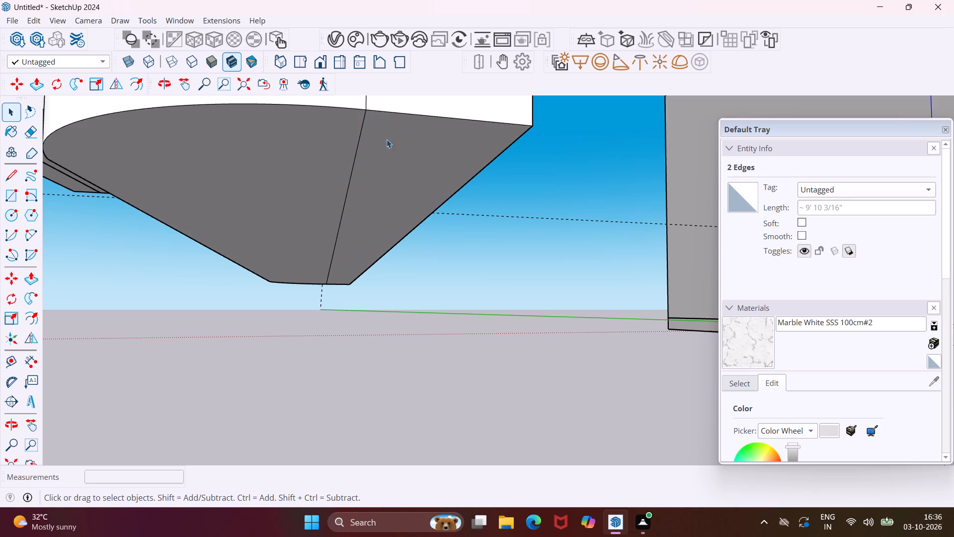
# Group the narrow back strip face on the box's underside and convert the group into a V-Ray mesh light.
pyautogui.click(393, 150)
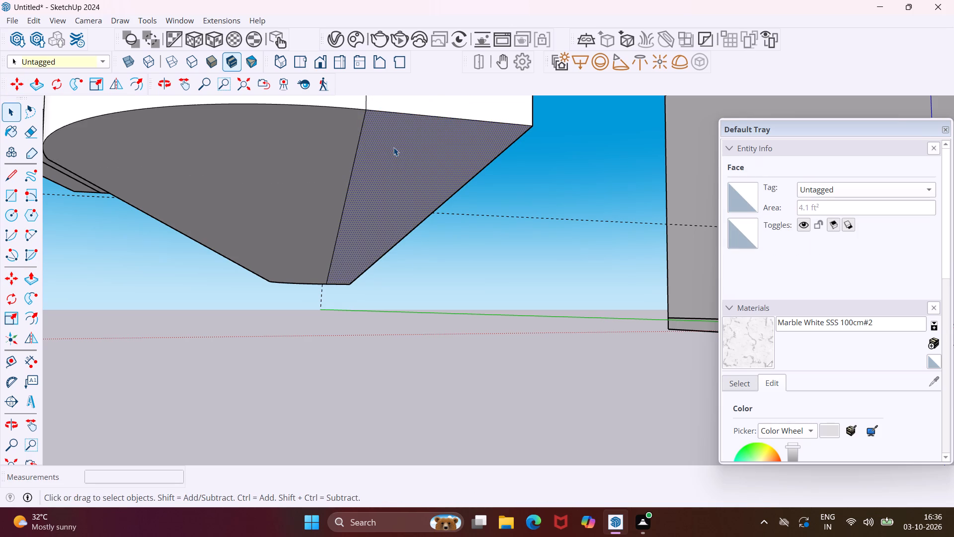
pyautogui.rightClick(394, 147)
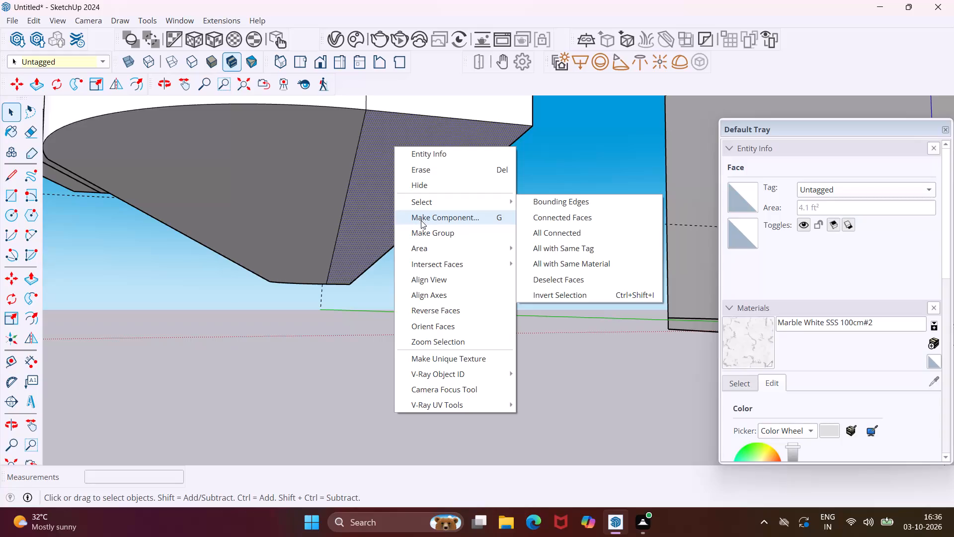
pyautogui.click(422, 234)
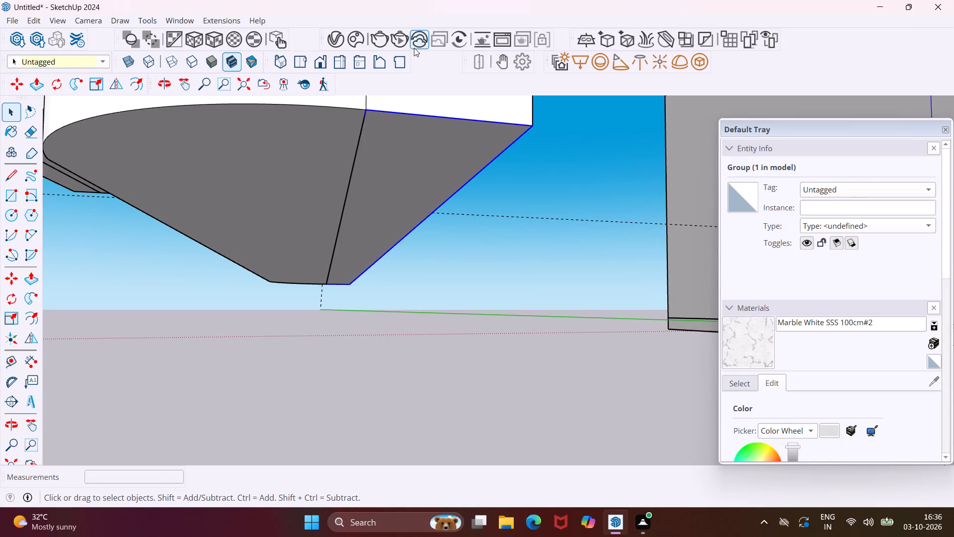
pyautogui.click(693, 67)
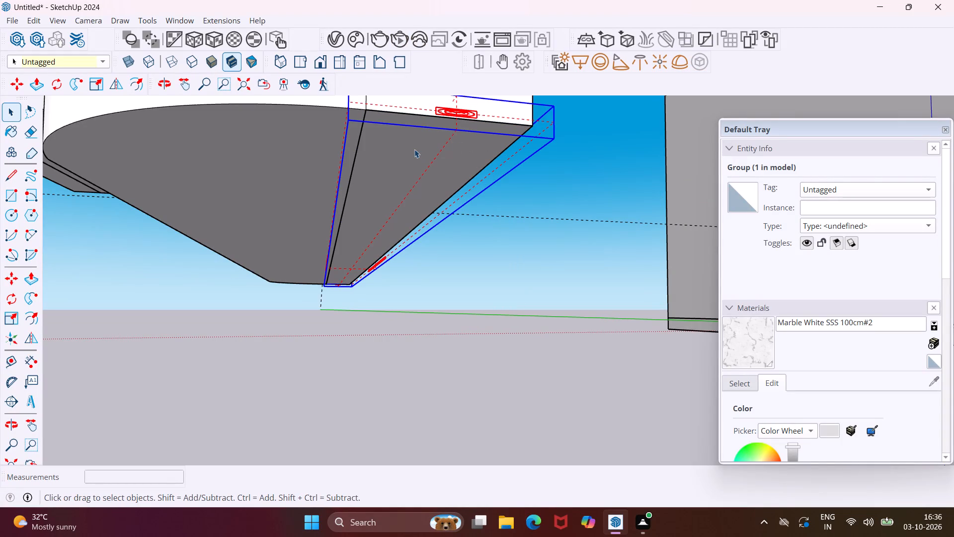
# Paint the box's front, top, near rounded corner, adjoining flat end and remaining underside with Wood Veneer 01.
pyautogui.moveTo(414, 149); pyautogui.dragTo(345, 274, button='middle')
pyautogui.scroll(-12, 356, 241)
pyautogui.moveTo(339, 239); pyautogui.dragTo(498, 268, button='middle')
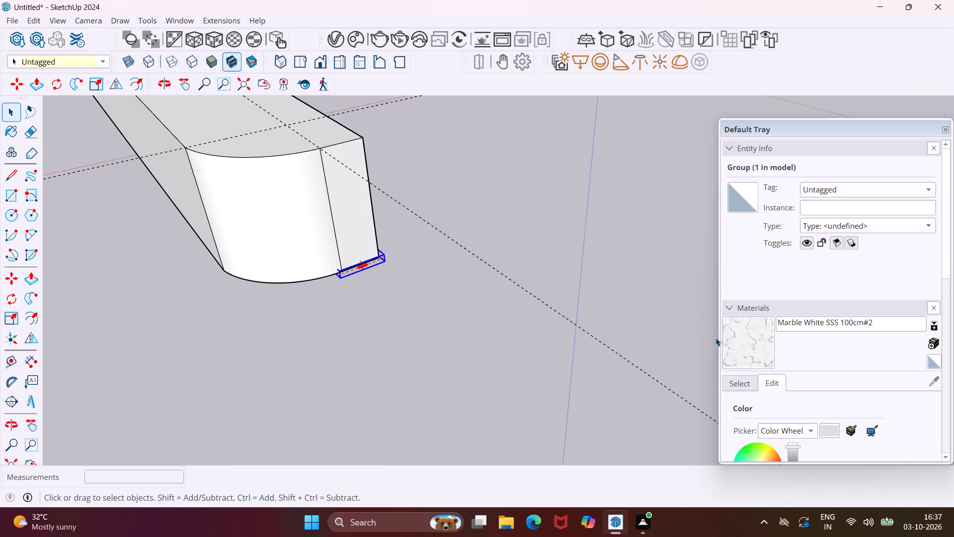
pyautogui.click(751, 380)
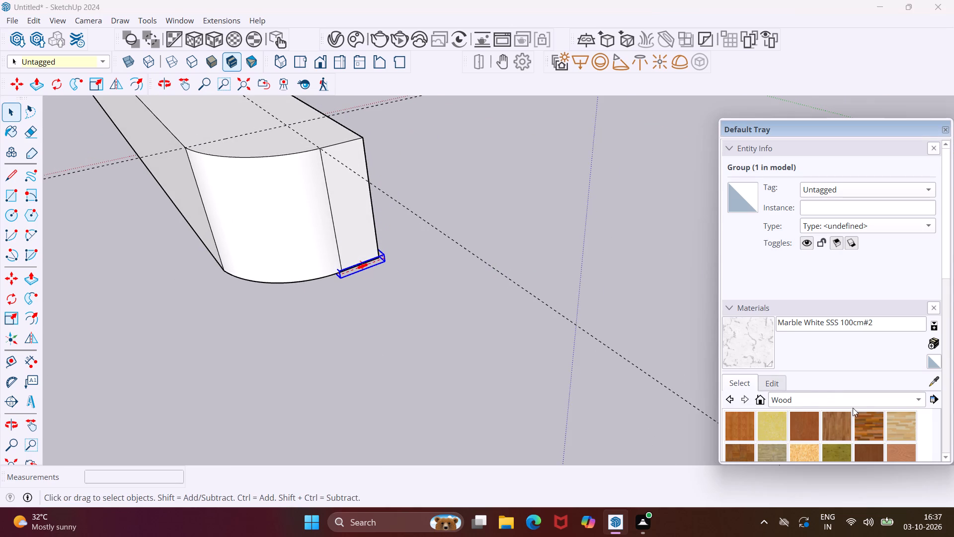
pyautogui.scroll(-1, 860, 440)
pyautogui.click(870, 455)
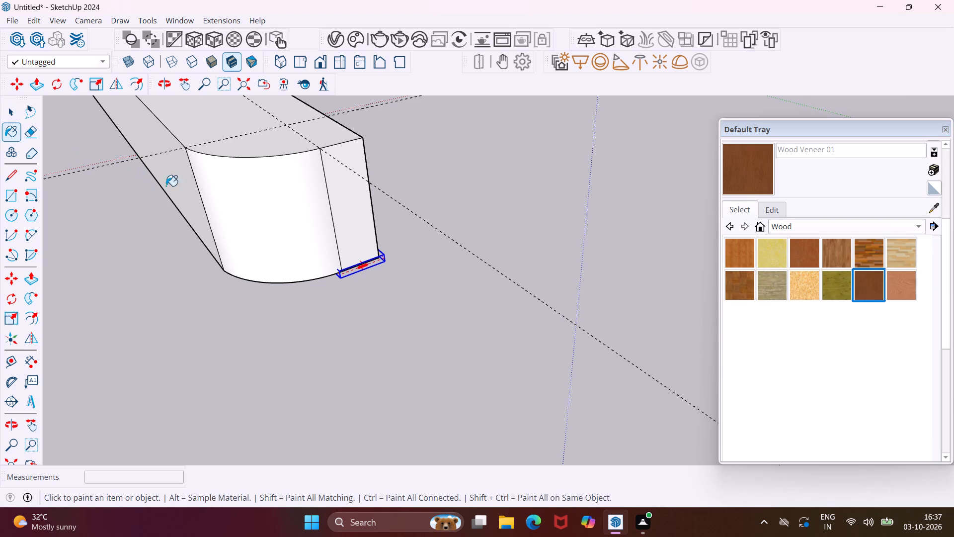
pyautogui.click(228, 199)
pyautogui.click(187, 181)
pyautogui.click(231, 146)
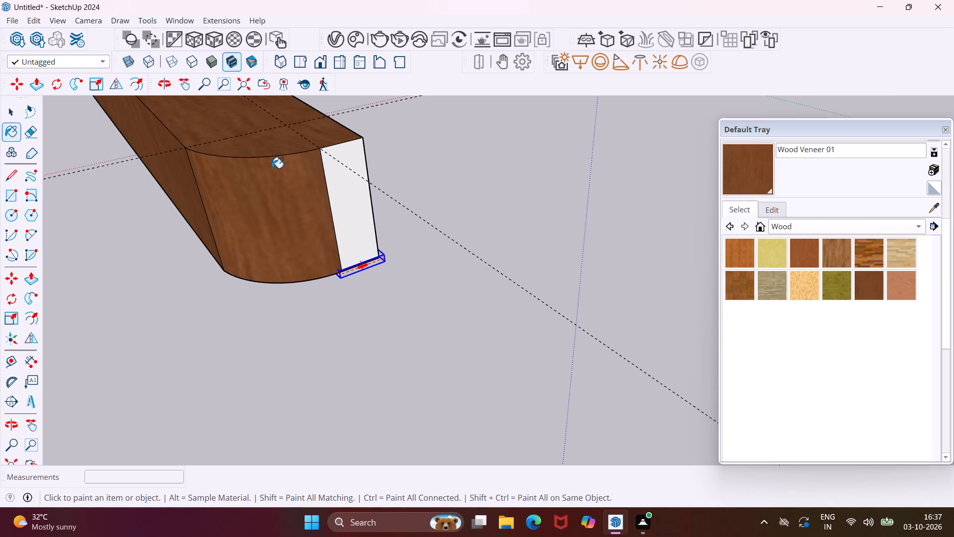
pyautogui.click(331, 189)
pyautogui.moveTo(332, 189); pyautogui.dragTo(400, 158, button='middle')
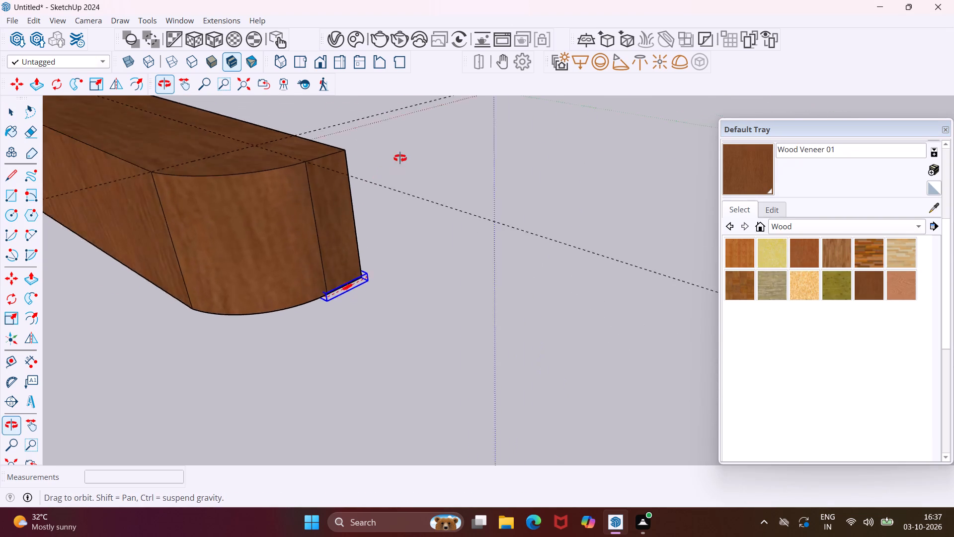
pyautogui.moveTo(400, 158); pyautogui.dragTo(461, 9, button='middle')
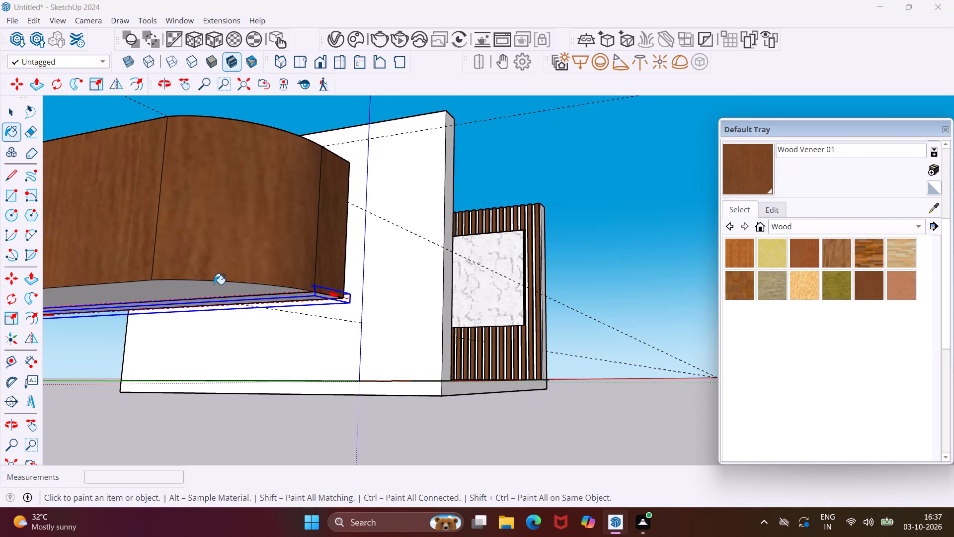
pyautogui.click(214, 284)
# Paint the rounded corner and flat end face at the box's opposite end with Wood Veneer 01.
pyautogui.moveTo(220, 215); pyautogui.dragTo(282, 283, button='middle')
pyautogui.scroll(-4, 209, 222)
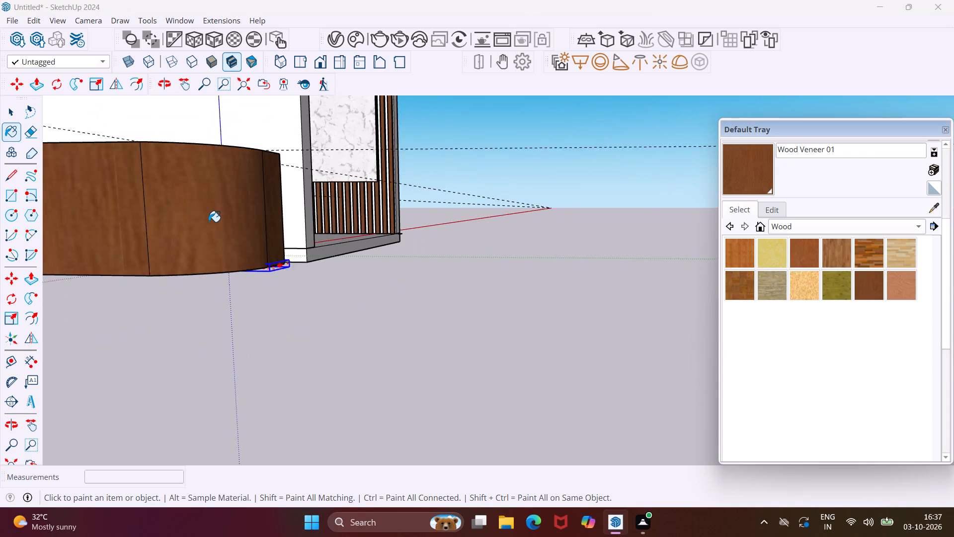
pyautogui.scroll(-20, 209, 222)
pyautogui.scroll(-9, 209, 222)
pyautogui.moveTo(104, 206); pyautogui.dragTo(452, 208, button='middle')
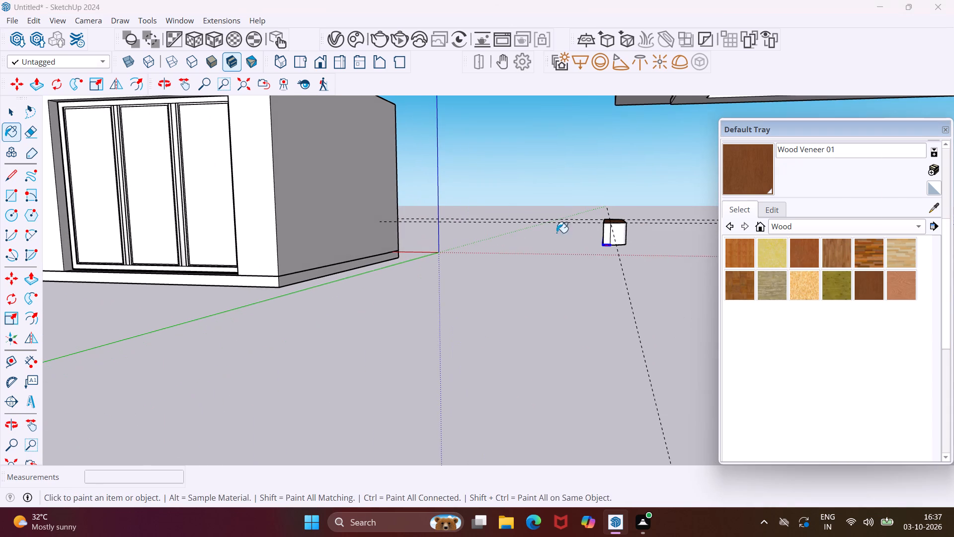
pyautogui.scroll(9, 631, 231)
pyautogui.click(612, 231)
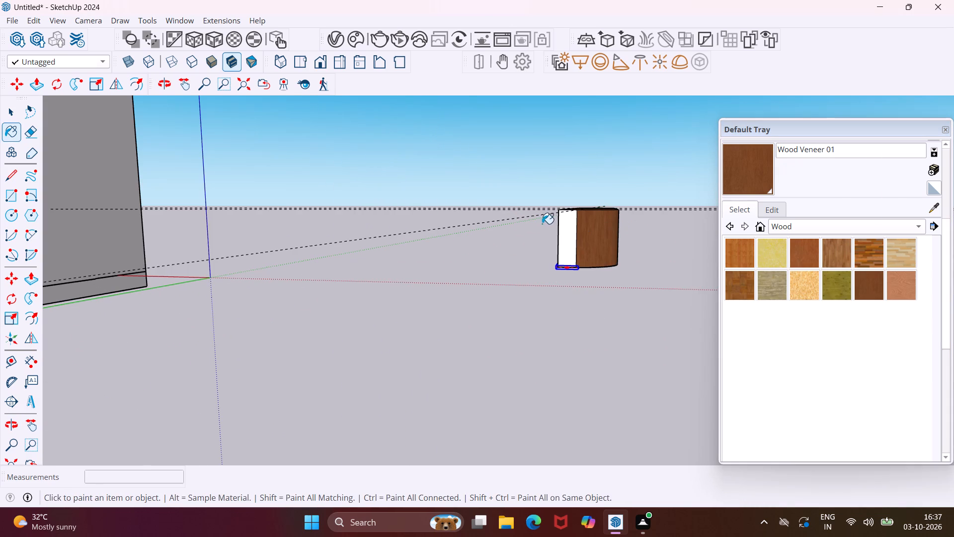
pyautogui.click(568, 224)
pyautogui.moveTo(609, 193); pyautogui.dragTo(138, 232, button='middle')
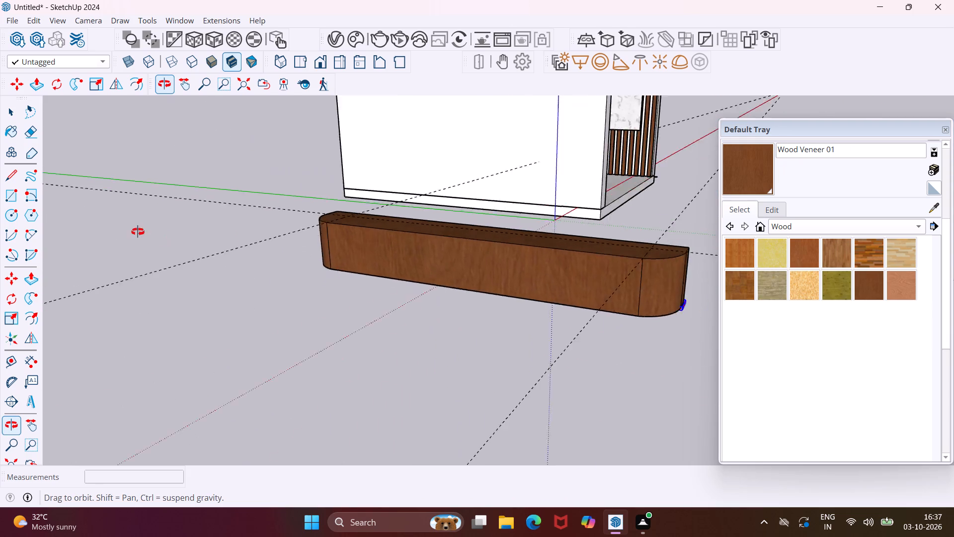
pyautogui.moveTo(138, 232); pyautogui.dragTo(93, 230, button='middle')
pyautogui.scroll(-11, 172, 198)
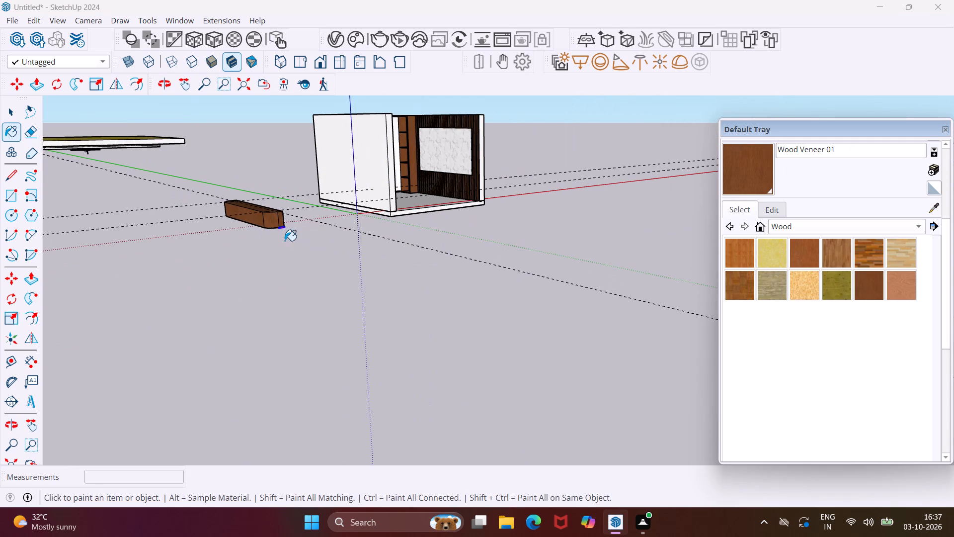
pyautogui.press('Escape')
# Select the entire box unit together with its light strip, and delete all guide lines in the model.
pyautogui.press('space')
pyautogui.moveTo(297, 225); pyautogui.dragTo(297, 224, button='middle')
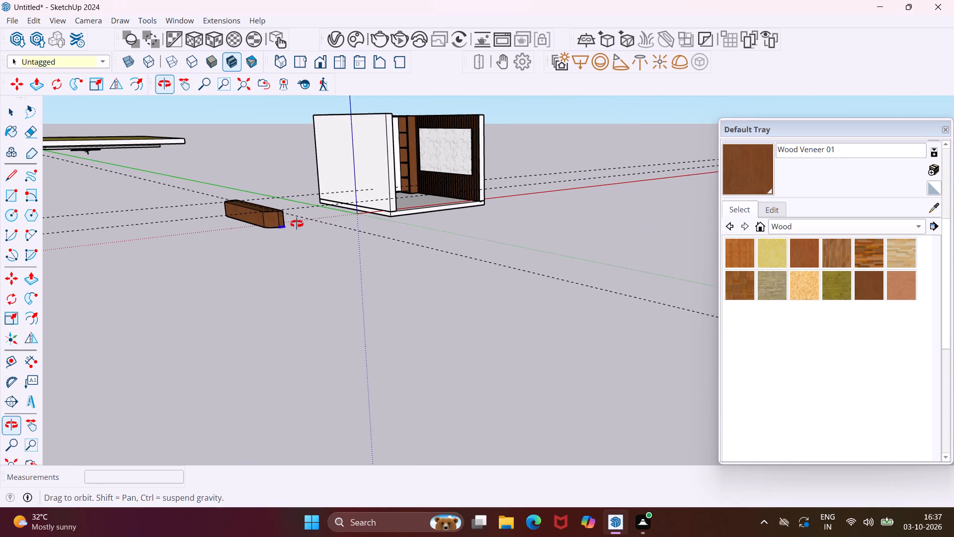
pyautogui.moveTo(297, 224); pyautogui.dragTo(264, 232, button='middle')
pyautogui.moveTo(279, 160); pyautogui.dragTo(272, 231)
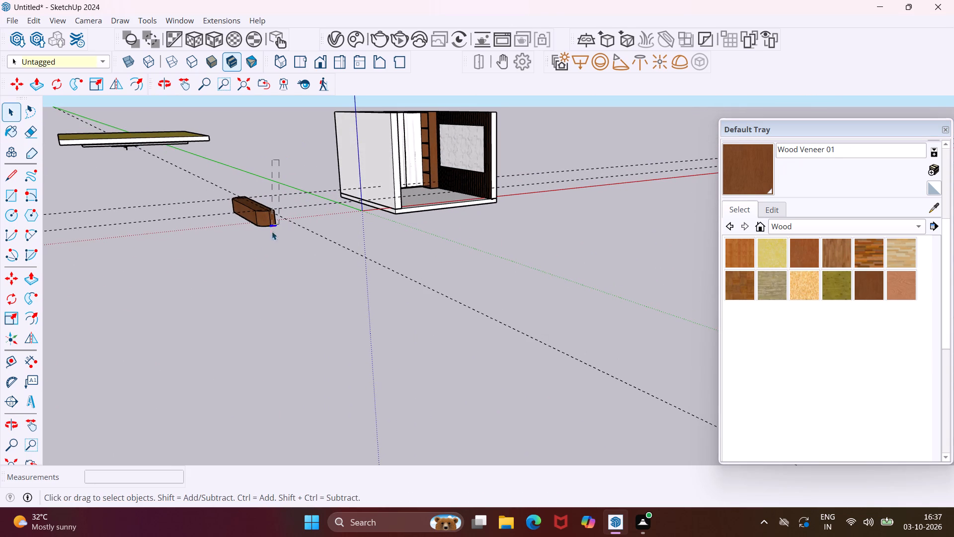
pyautogui.moveTo(272, 231); pyautogui.dragTo(227, 260)
pyautogui.moveTo(318, 203); pyautogui.dragTo(305, 204, button='middle')
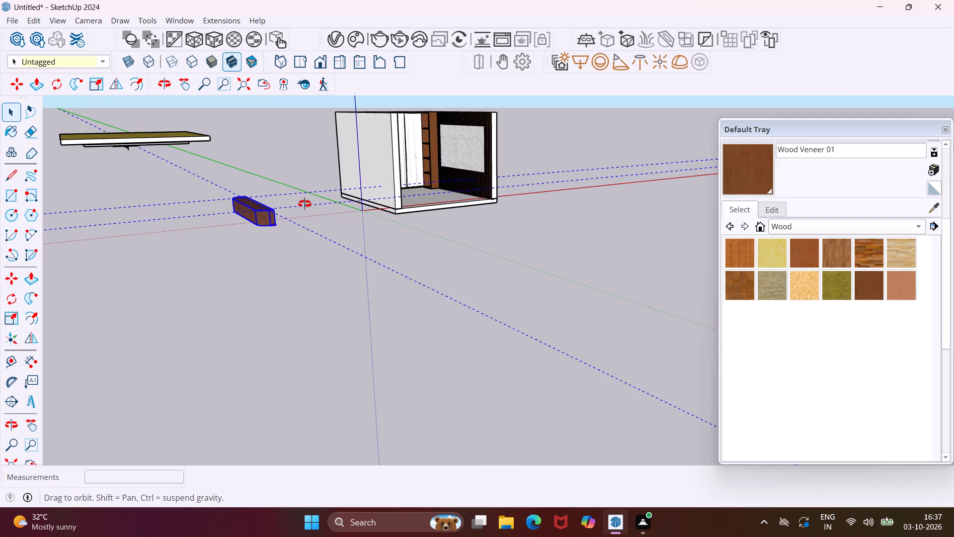
pyautogui.moveTo(305, 204); pyautogui.dragTo(236, 218, button='middle')
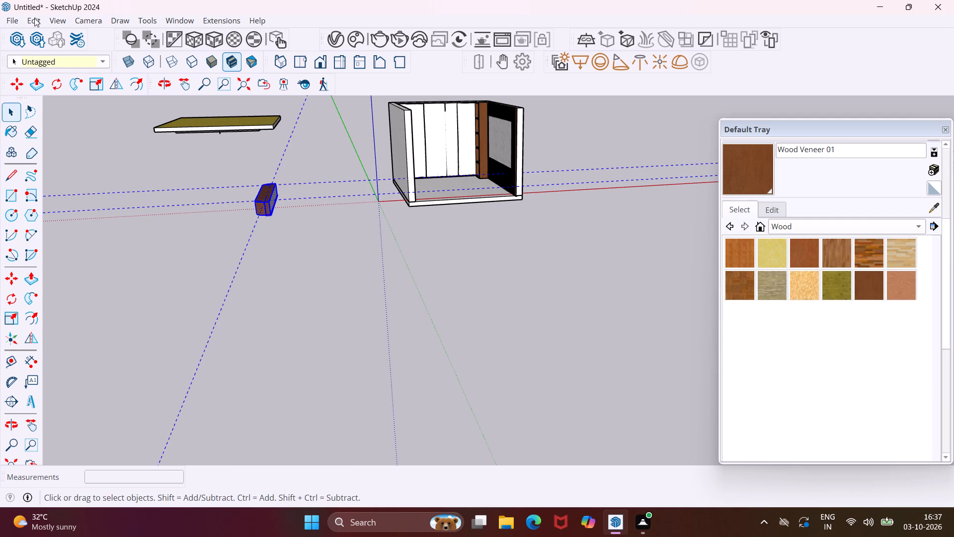
pyautogui.click(34, 17)
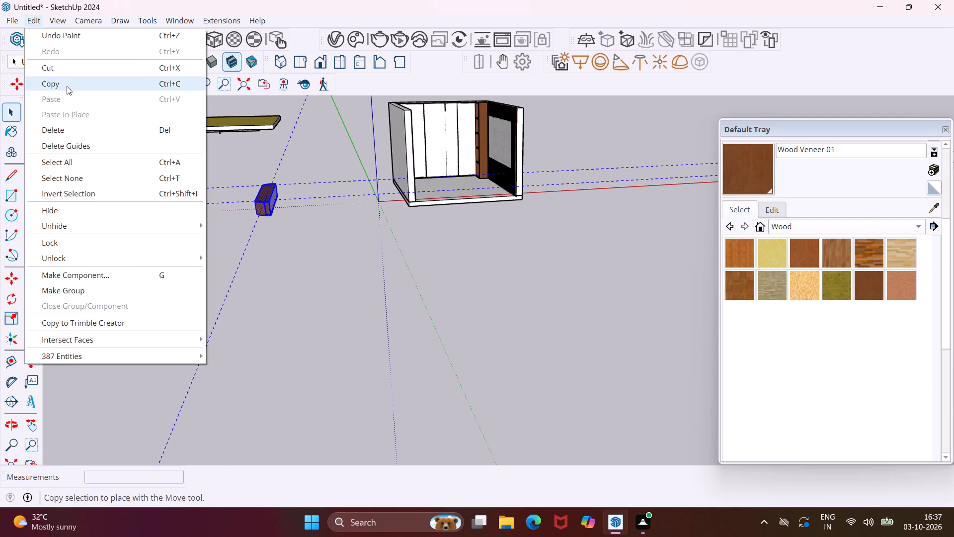
pyautogui.click(87, 139)
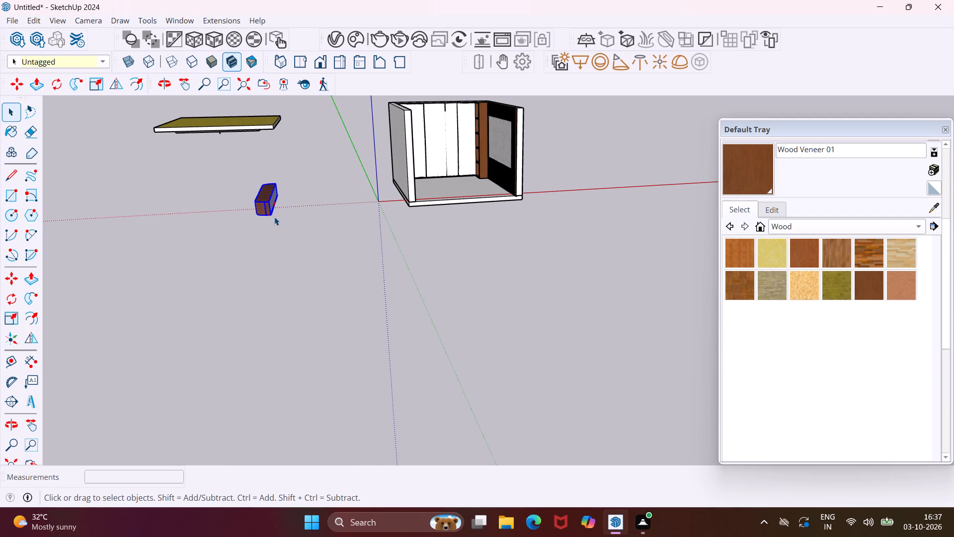
# Move the selected box unit by its lower back corner into the room, against the slatted wall beneath the marble panel.
pyautogui.scroll(5, 275, 217)
pyautogui.press('m')
pyautogui.scroll(9, 273, 217)
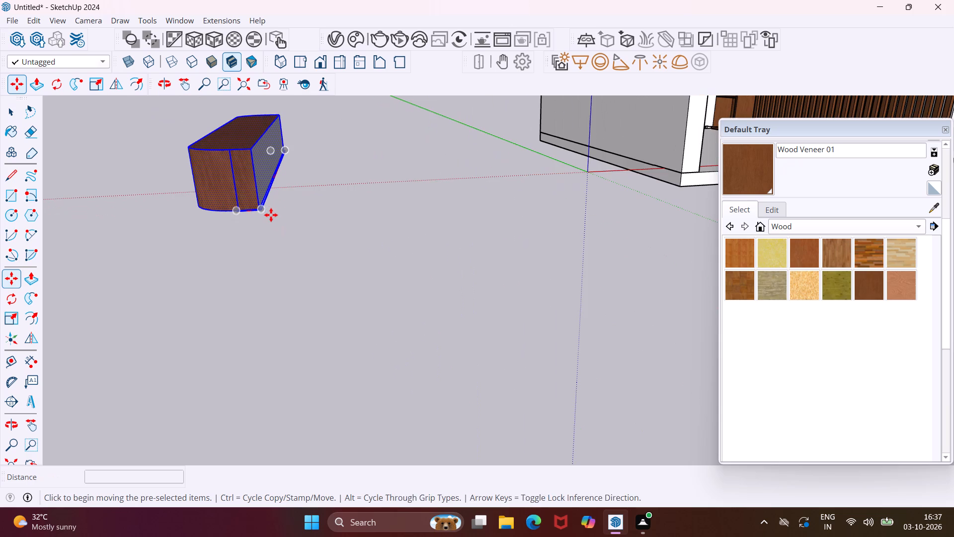
pyautogui.scroll(11, 266, 211)
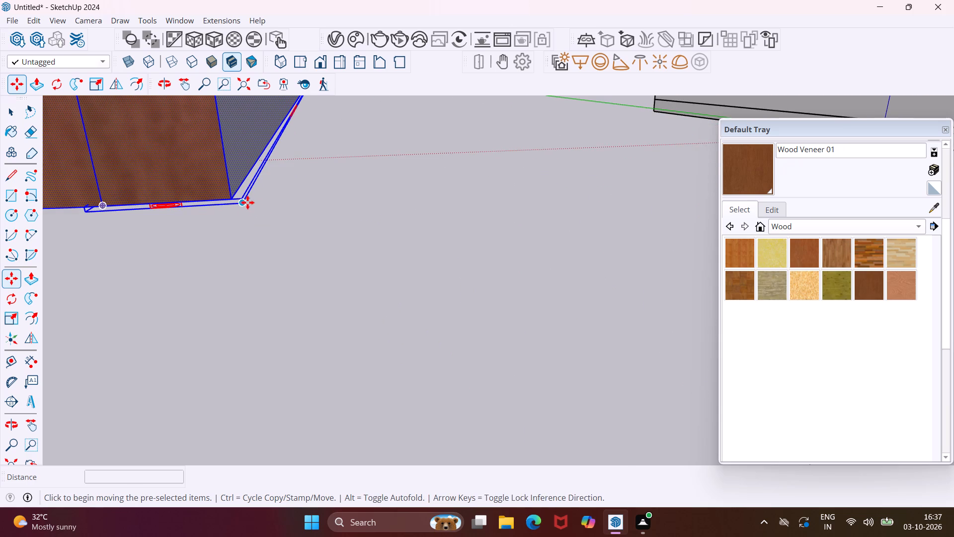
pyautogui.scroll(5, 235, 204)
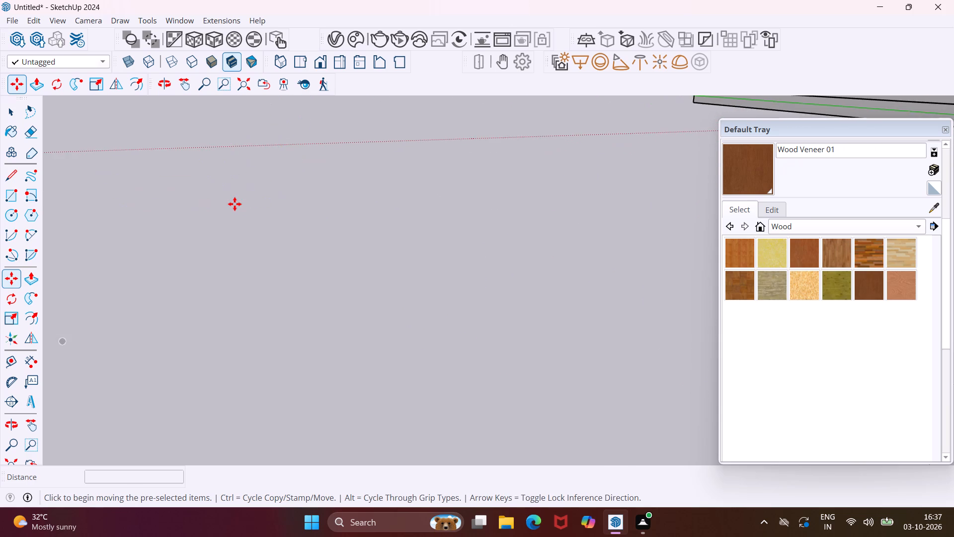
pyautogui.scroll(-5, 234, 203)
pyautogui.scroll(8, 227, 199)
pyautogui.scroll(-2, 227, 199)
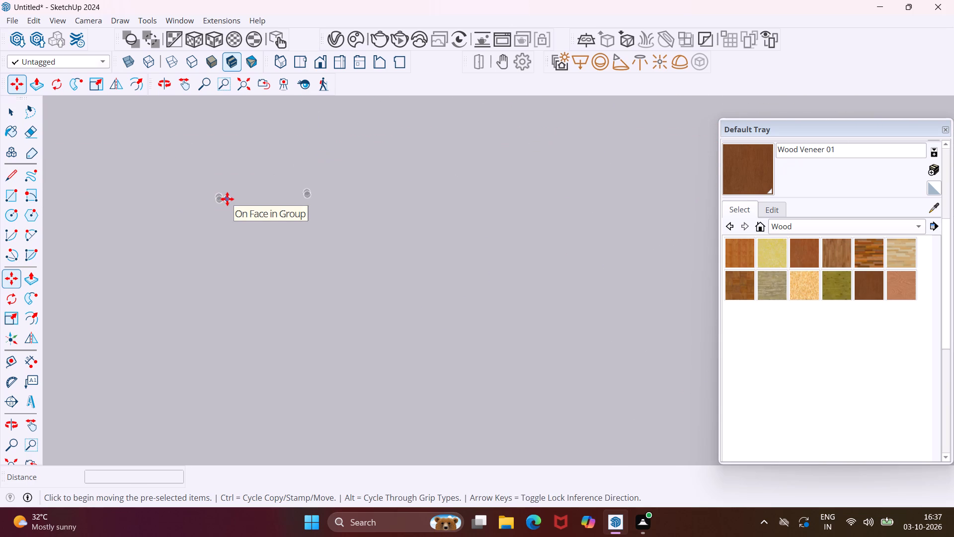
pyautogui.scroll(-12, 227, 199)
pyautogui.scroll(4, 227, 199)
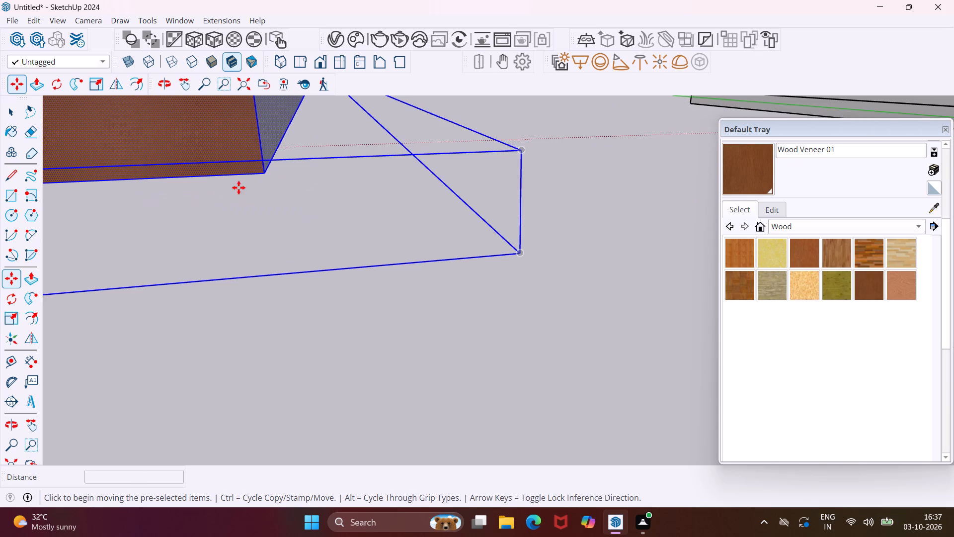
pyautogui.click(263, 174)
pyautogui.scroll(-7, 276, 168)
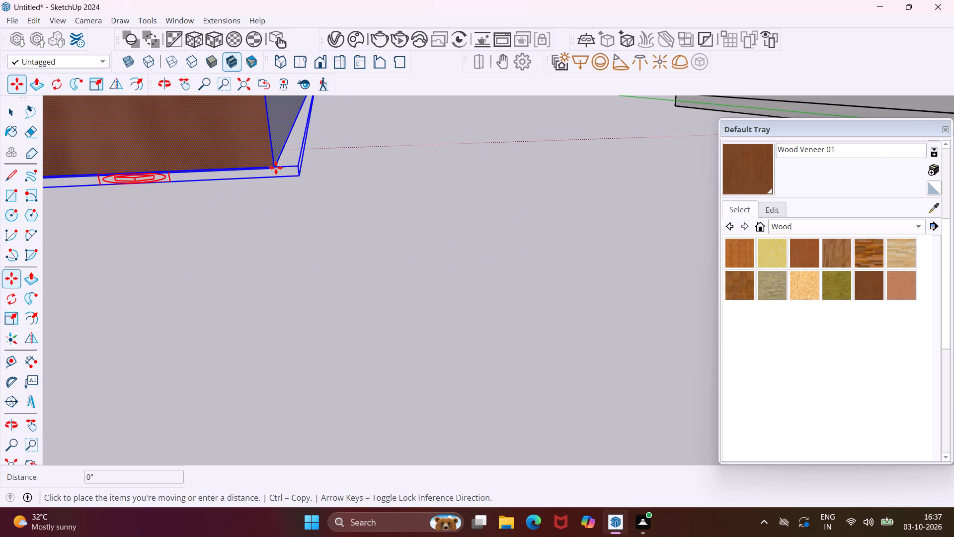
pyautogui.scroll(-2, 272, 168)
pyautogui.scroll(-6, 334, 175)
pyautogui.scroll(-15, 290, 173)
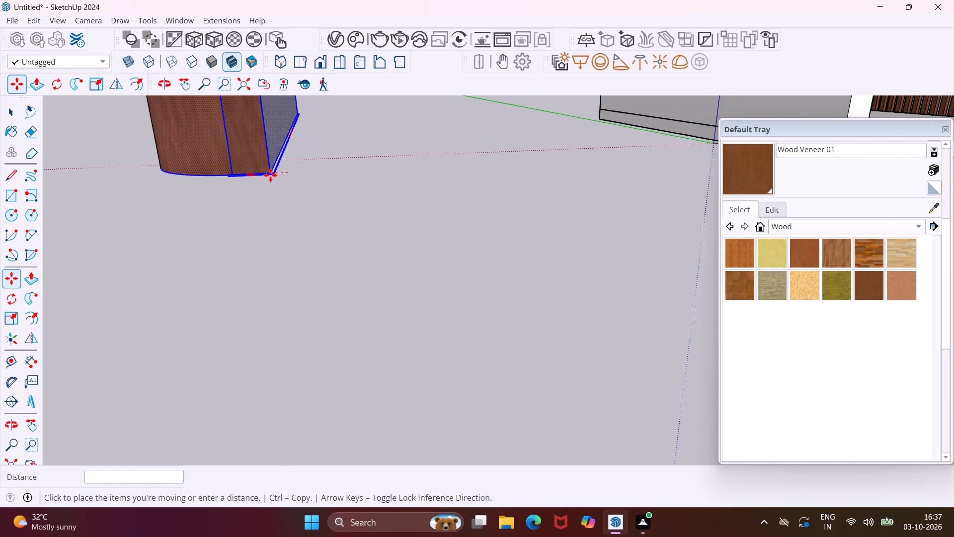
pyautogui.scroll(-17, 270, 175)
pyautogui.scroll(-4, 269, 184)
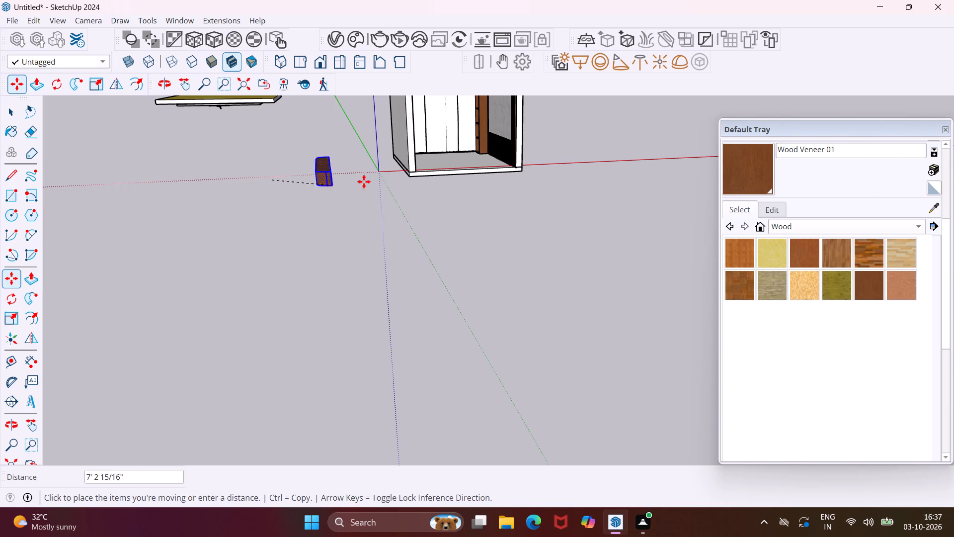
pyautogui.scroll(7, 504, 148)
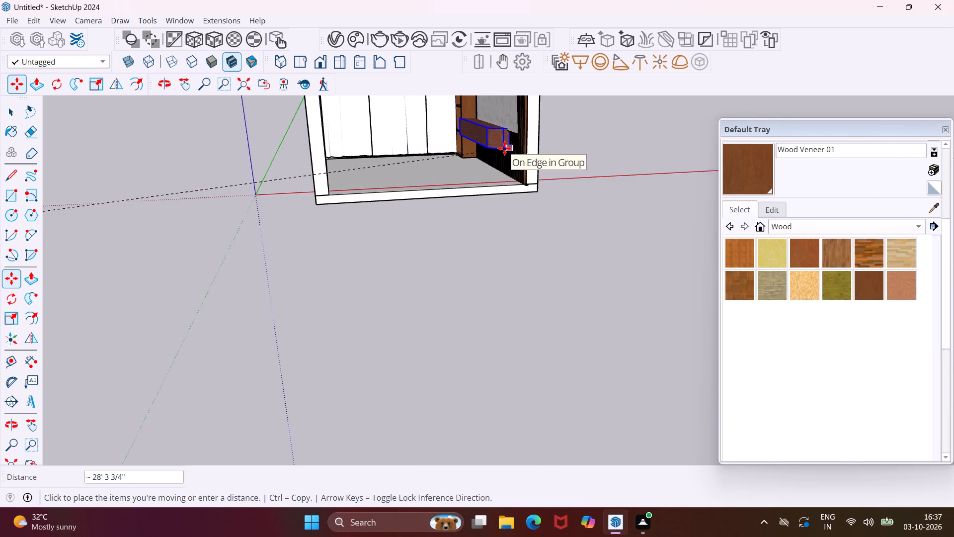
pyautogui.scroll(10, 504, 148)
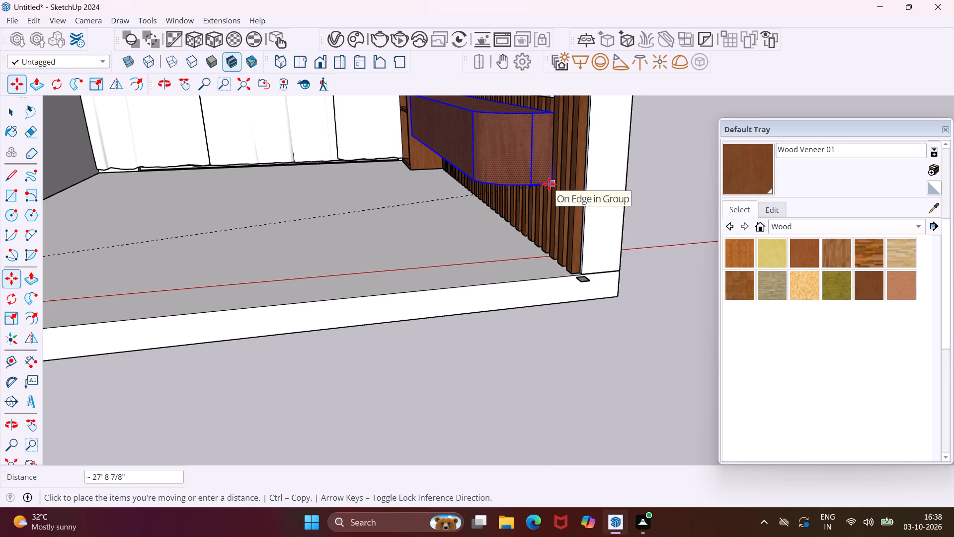
pyautogui.scroll(-4, 549, 184)
pyautogui.moveTo(549, 184); pyautogui.dragTo(478, 194, button='middle')
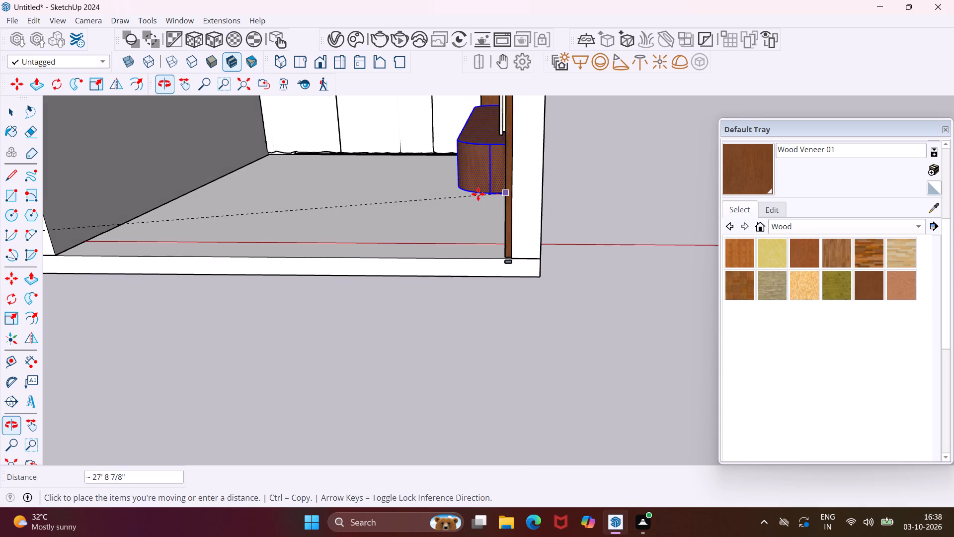
pyautogui.scroll(11, 494, 189)
pyautogui.moveTo(494, 189); pyautogui.dragTo(514, 194, button='middle')
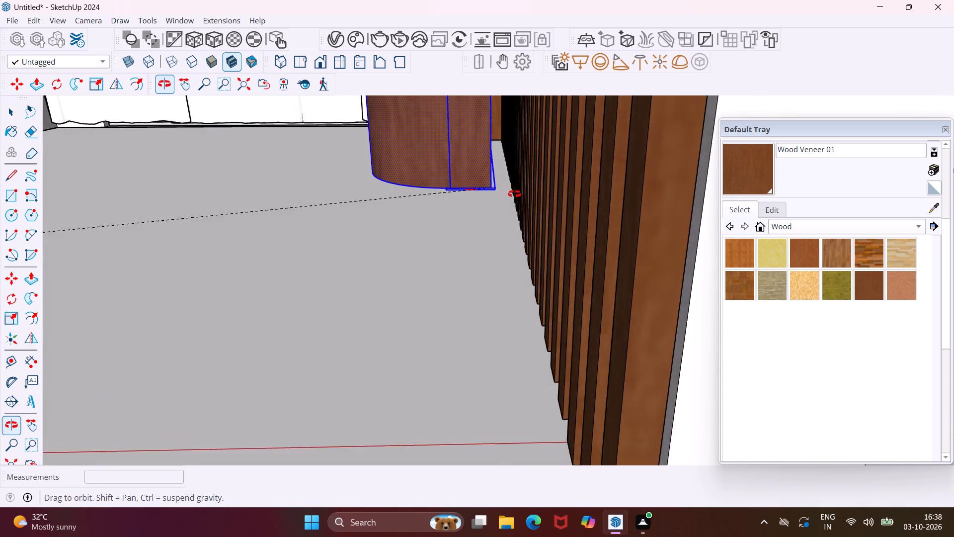
pyautogui.moveTo(514, 194); pyautogui.dragTo(567, 217, button='middle')
pyautogui.scroll(-8, 614, 201)
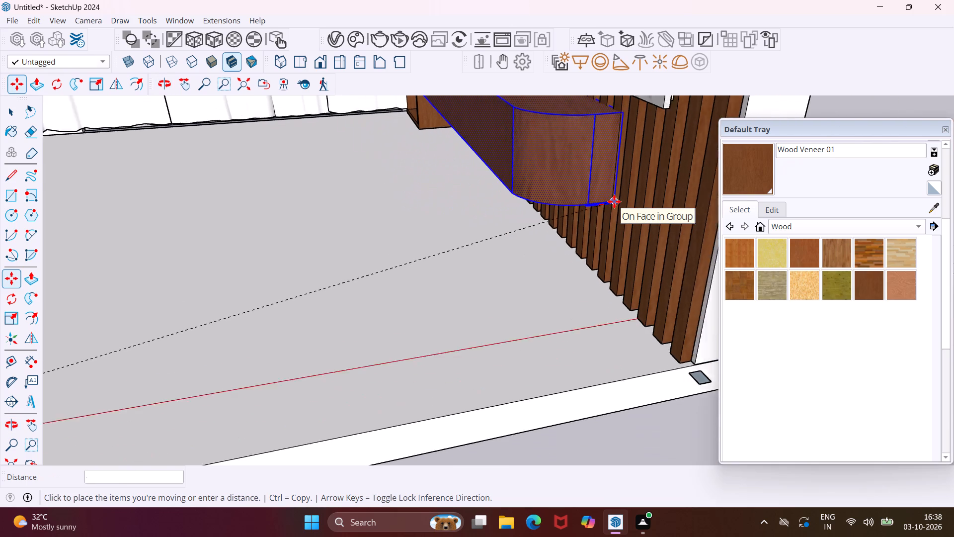
pyautogui.scroll(-2, 614, 201)
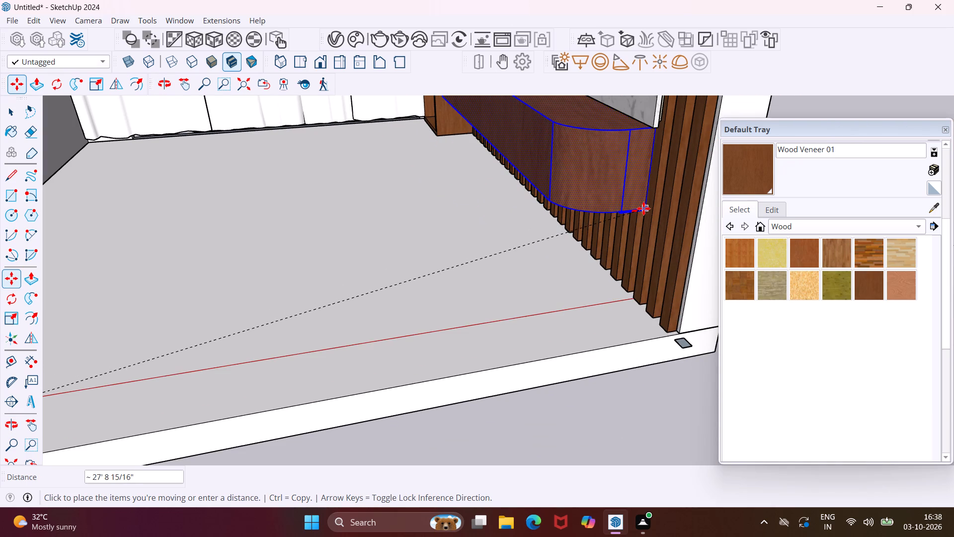
pyautogui.click(650, 244)
pyautogui.scroll(-3, 606, 214)
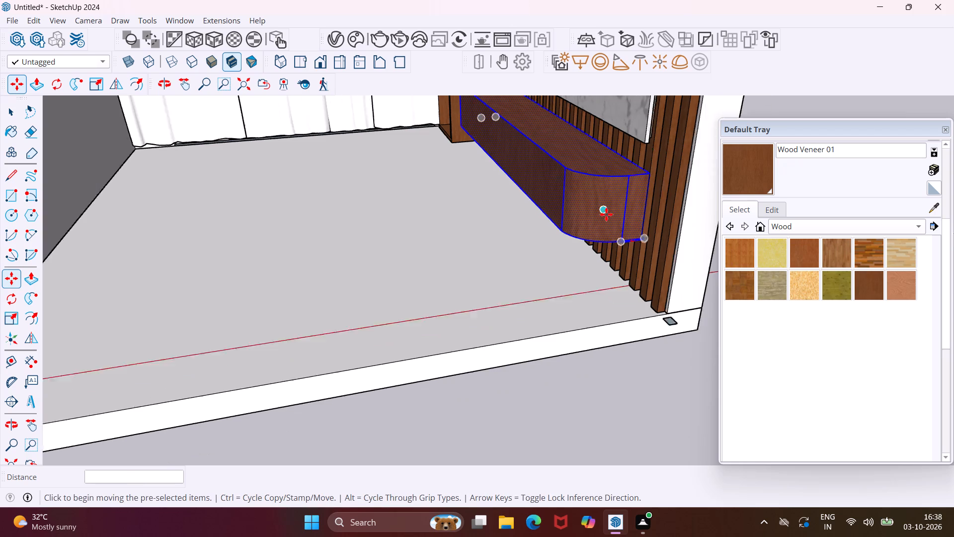
pyautogui.scroll(-11, 606, 214)
pyautogui.press('Escape')
pyautogui.press('space')
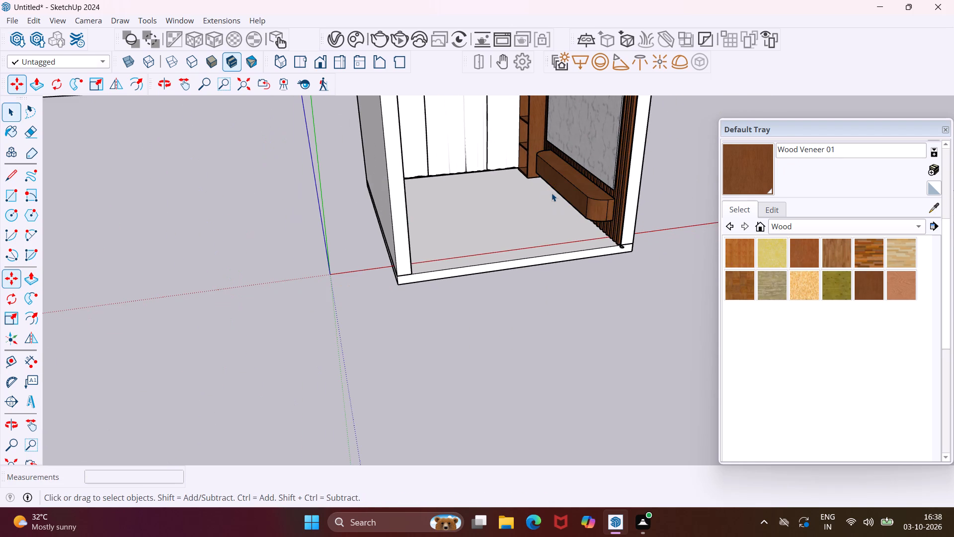
# Examine the whole room and the placed box unit from several angles.
pyautogui.moveTo(592, 133); pyautogui.dragTo(513, 167, button='middle')
pyautogui.scroll(-12, 486, 158)
pyautogui.moveTo(411, 138); pyautogui.dragTo(482, 134, button='middle')
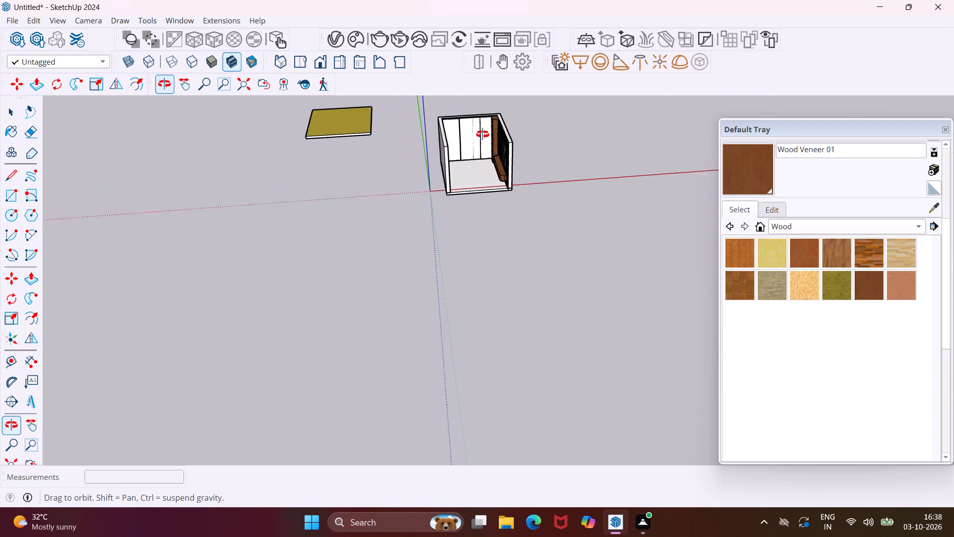
pyautogui.moveTo(482, 134); pyautogui.dragTo(517, 136, button='middle')
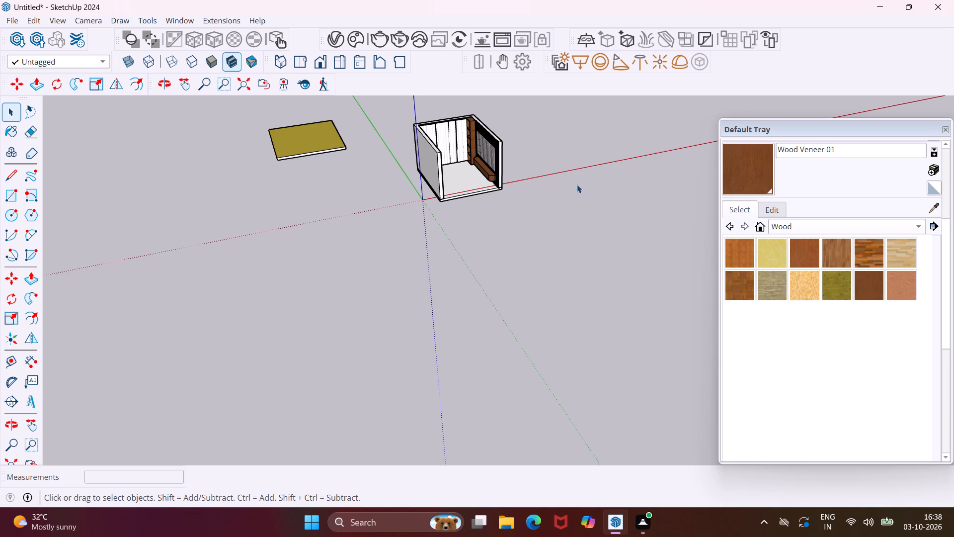
pyautogui.moveTo(472, 153); pyautogui.dragTo(437, 147, button='middle')
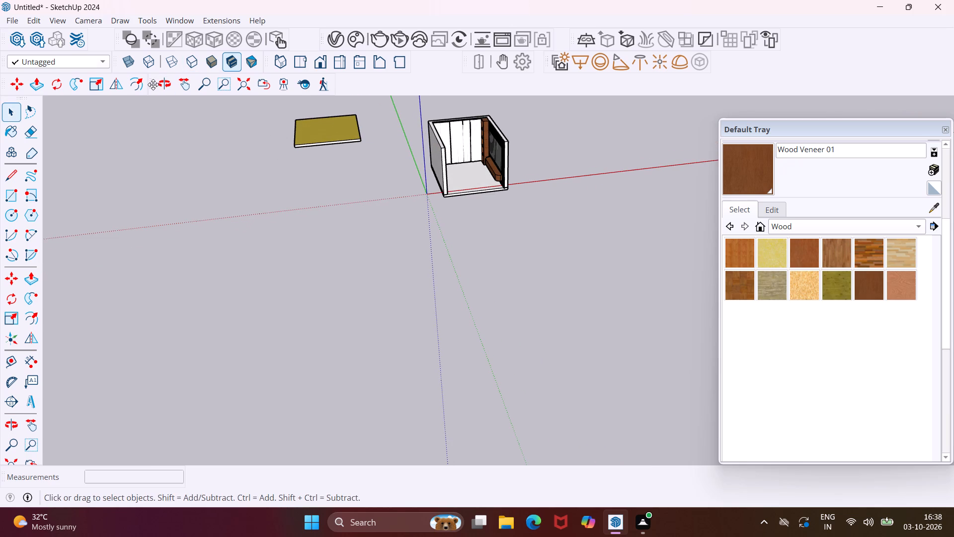
pyautogui.click(187, 84)
pyautogui.moveTo(411, 188); pyautogui.dragTo(323, 258)
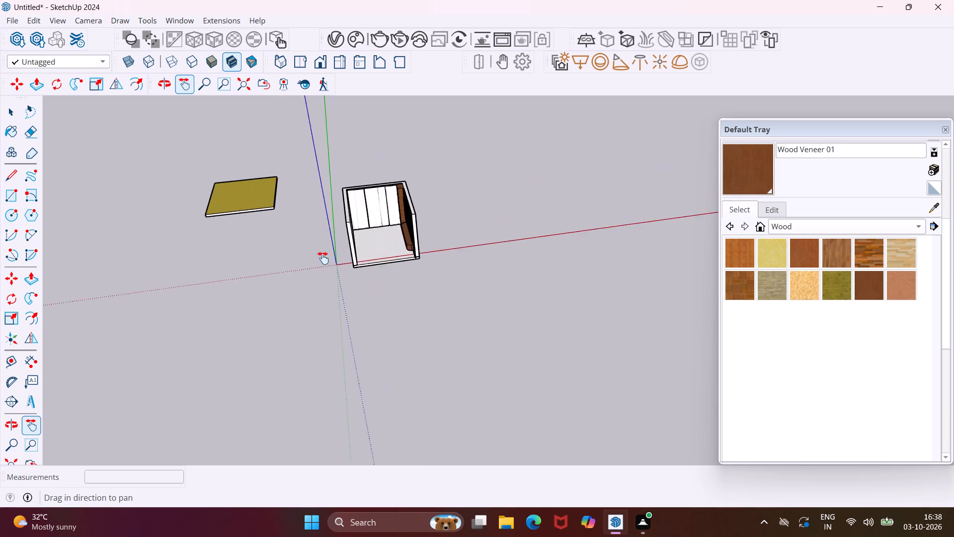
pyautogui.moveTo(323, 258); pyautogui.dragTo(298, 277)
pyautogui.scroll(9, 353, 259)
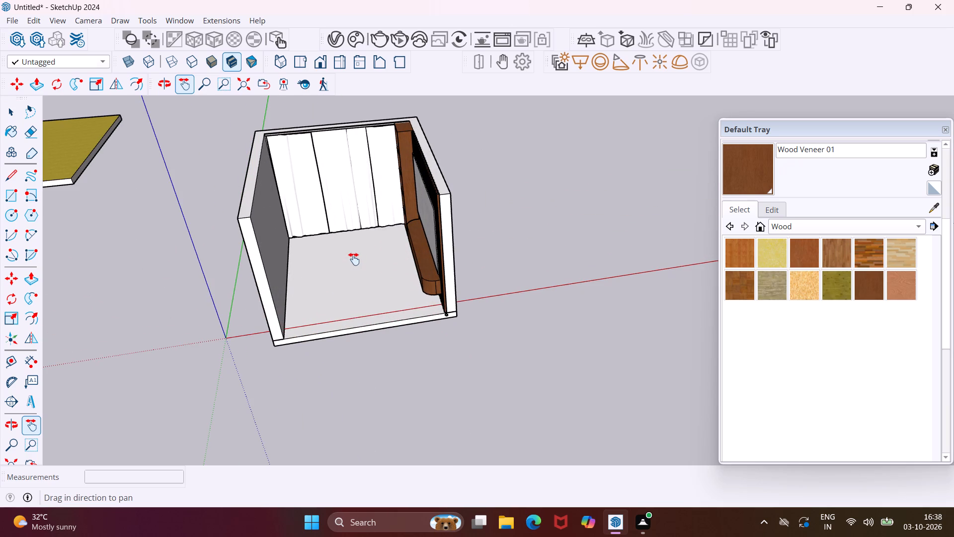
pyautogui.moveTo(354, 259); pyautogui.dragTo(335, 266)
pyautogui.moveTo(333, 266); pyautogui.dragTo(292, 270, button='middle')
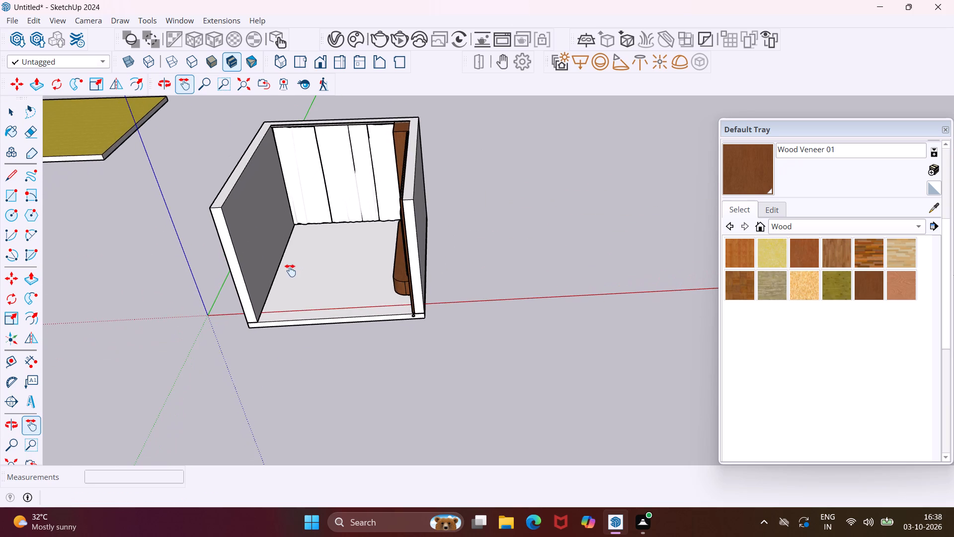
pyautogui.press('Escape')
pyautogui.press('space')
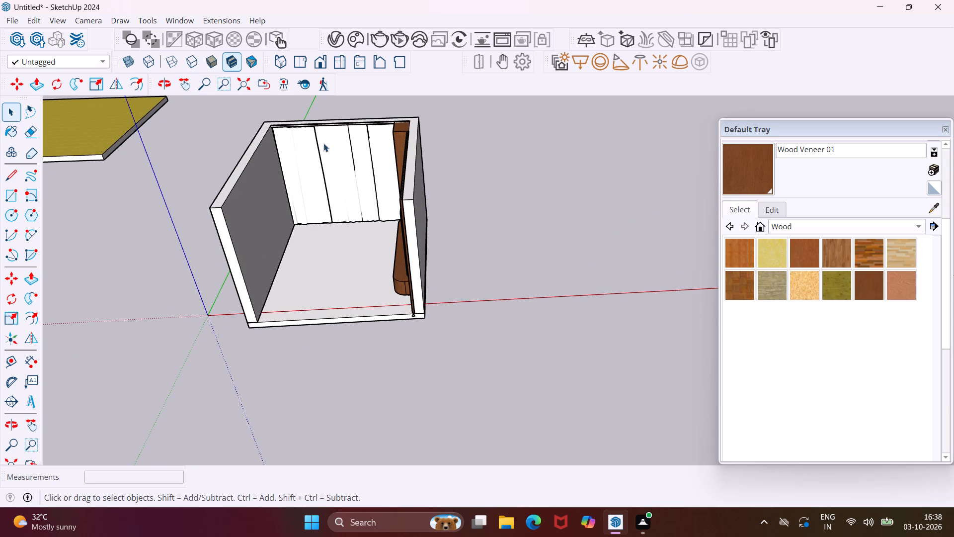
# Search the downloaded Chaos Cosmos assets for "sofa" and browse the models for a suitable one.
pyautogui.click(350, 44)
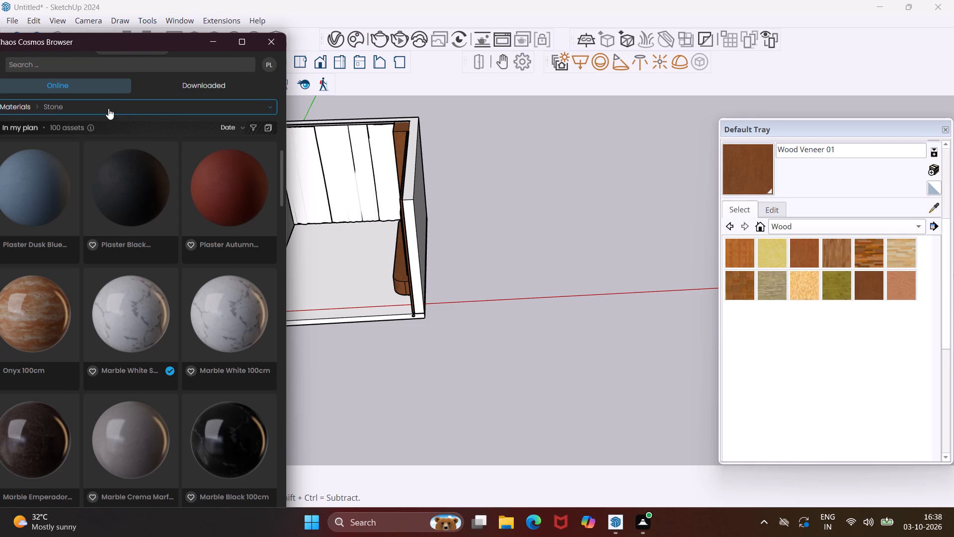
pyautogui.click(111, 68)
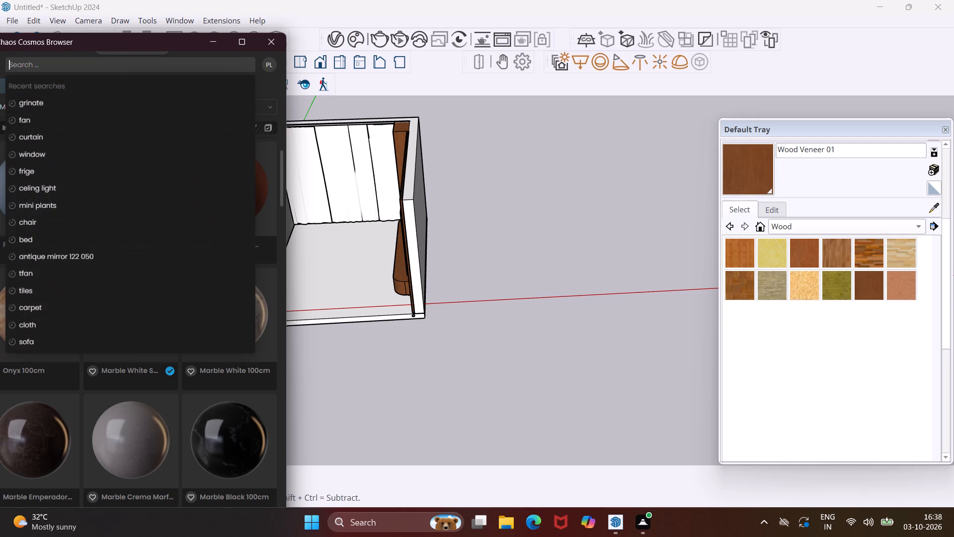
pyautogui.click(270, 87)
pyautogui.click(213, 108)
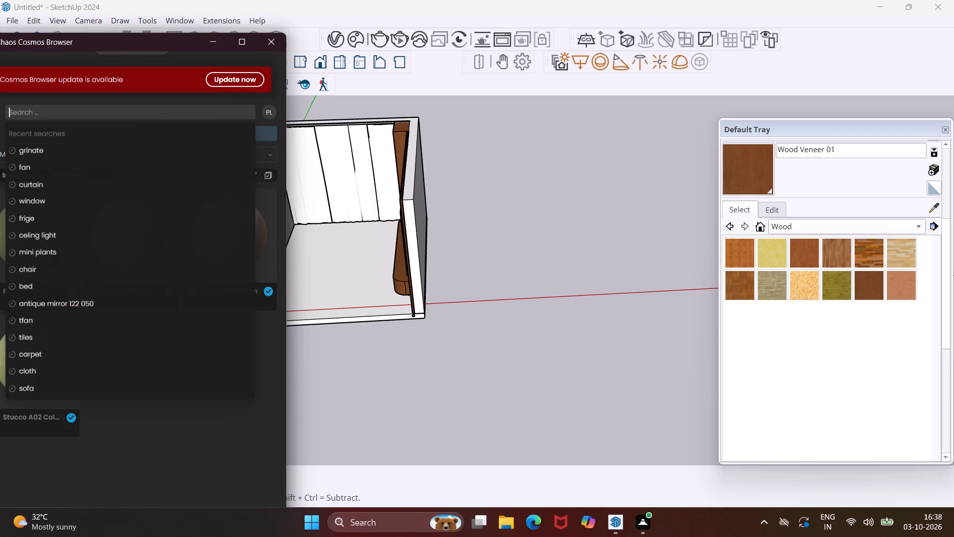
pyautogui.write('so')
pyautogui.write('fa')
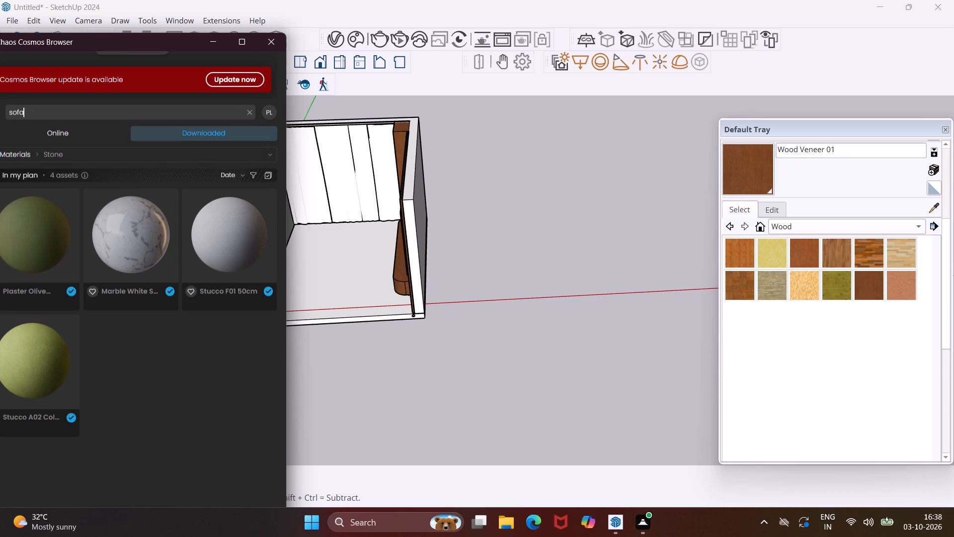
pyautogui.press('Return')
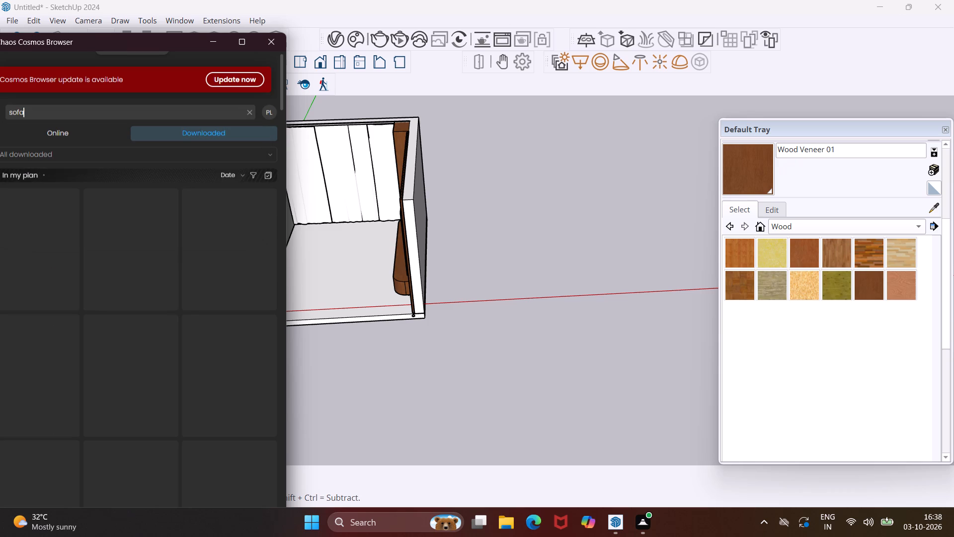
pyautogui.scroll(-5, 204, 222)
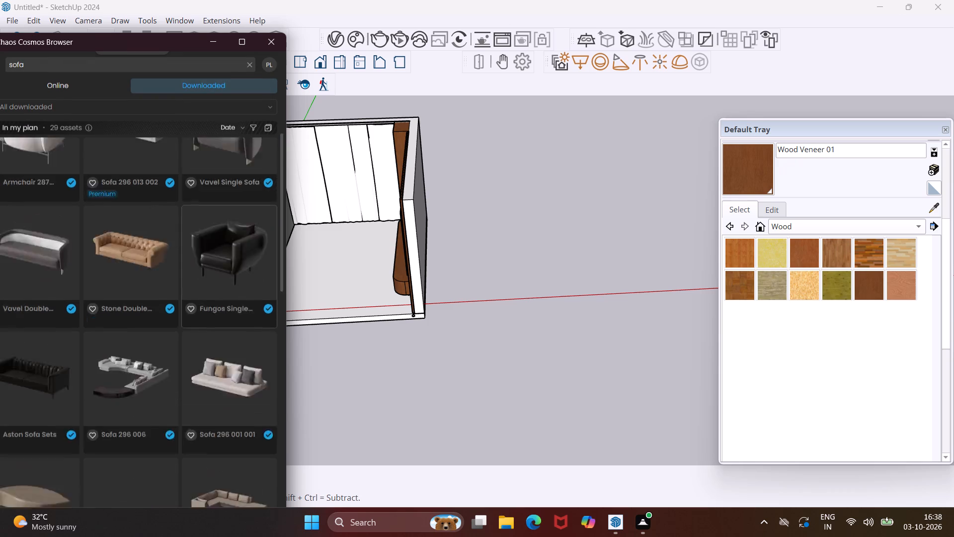
pyautogui.scroll(-2, 204, 226)
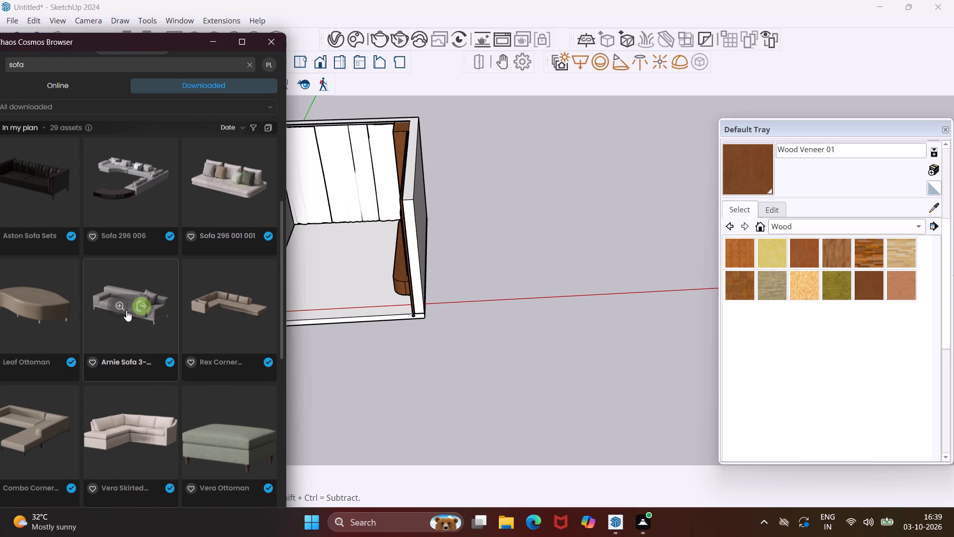
pyautogui.scroll(-9, 126, 313)
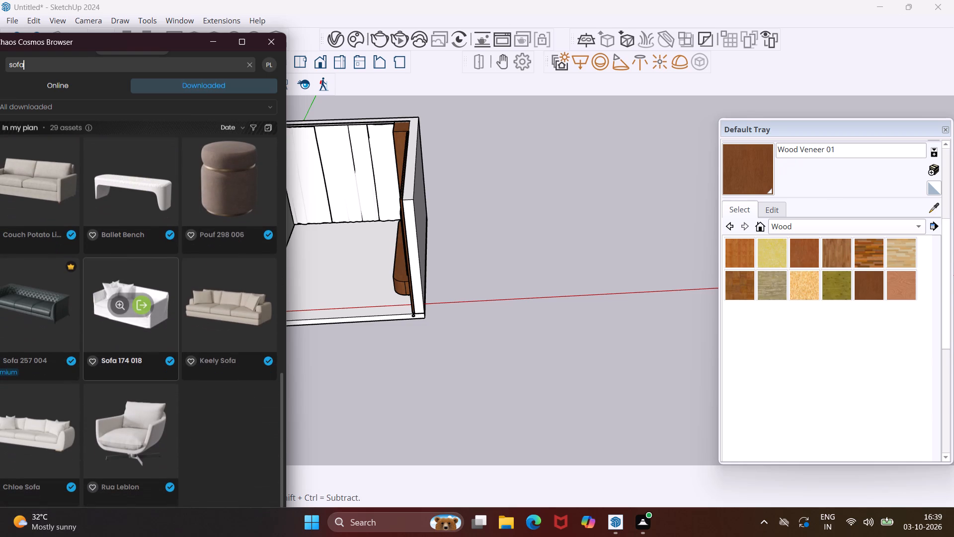
pyautogui.scroll(-2, 126, 313)
pyautogui.scroll(-5, 130, 404)
pyautogui.scroll(6, 130, 404)
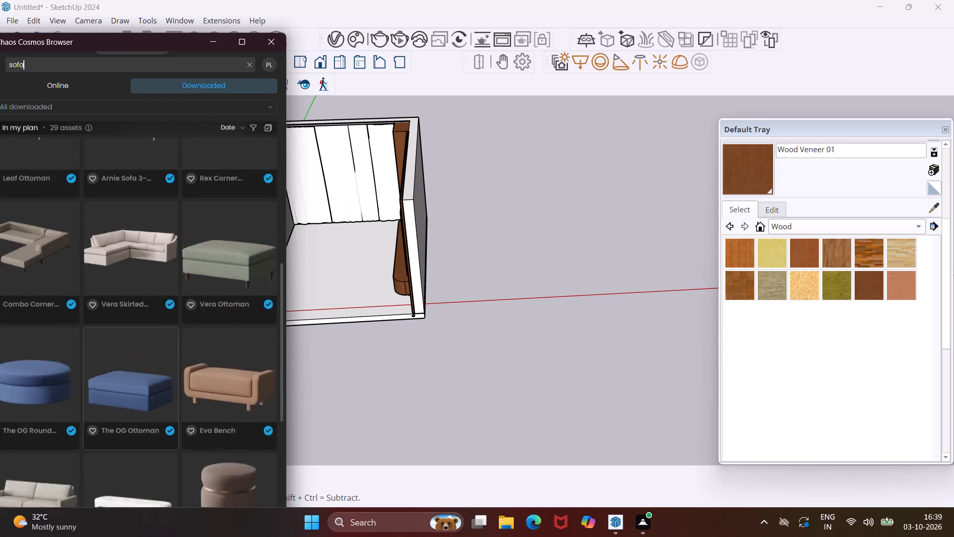
pyautogui.scroll(6, 130, 404)
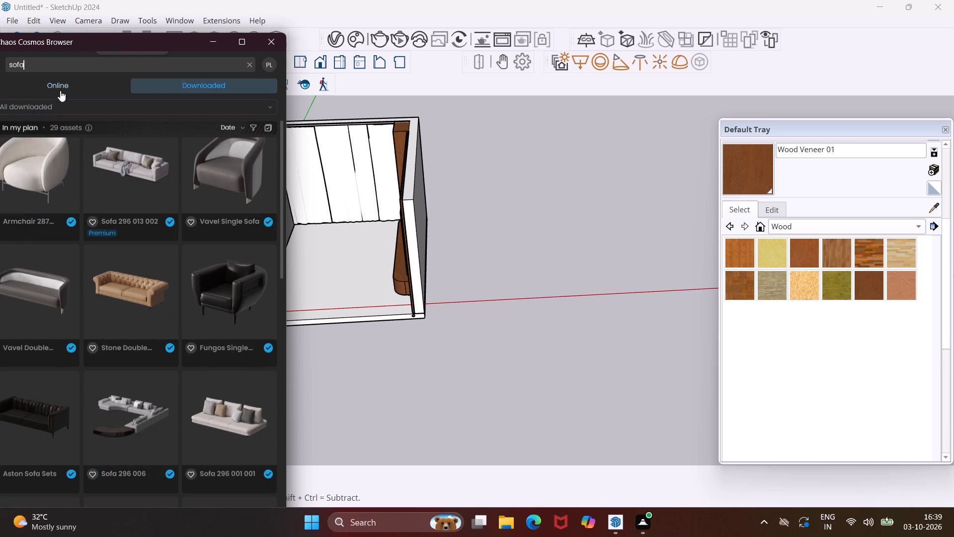
# Browse the online Chaos Cosmos sofa models for one that suits the room.
pyautogui.click(59, 89)
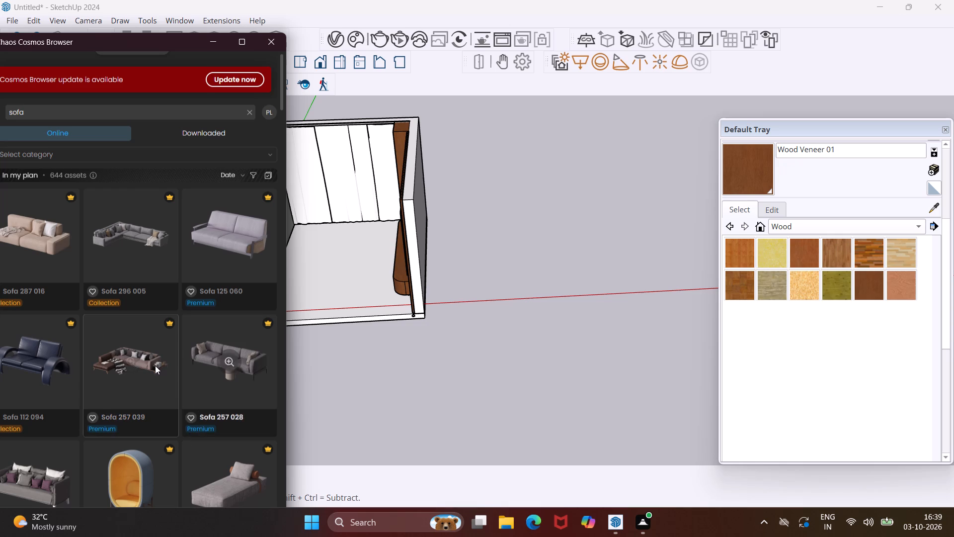
pyautogui.scroll(-7, 154, 364)
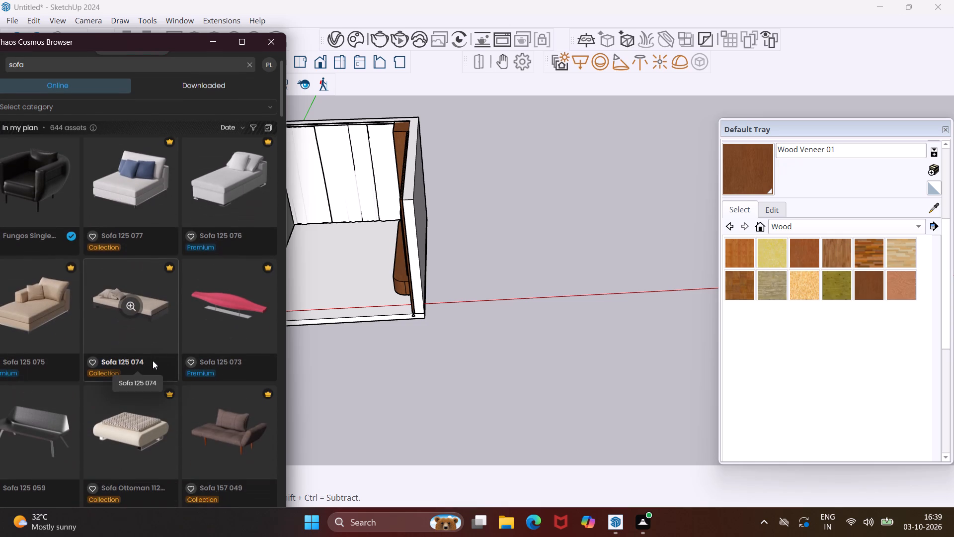
pyautogui.scroll(-5, 153, 360)
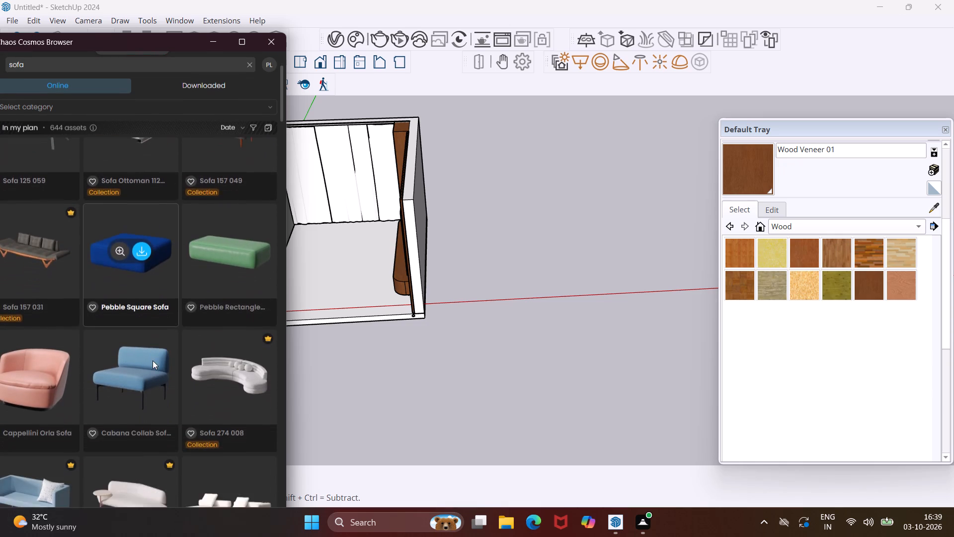
pyautogui.scroll(-8, 153, 360)
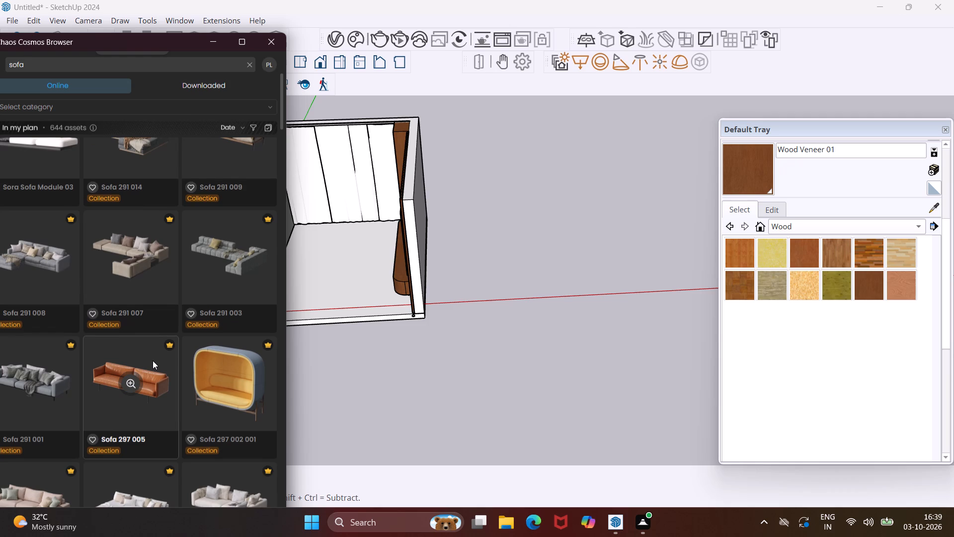
pyautogui.scroll(-2, 153, 360)
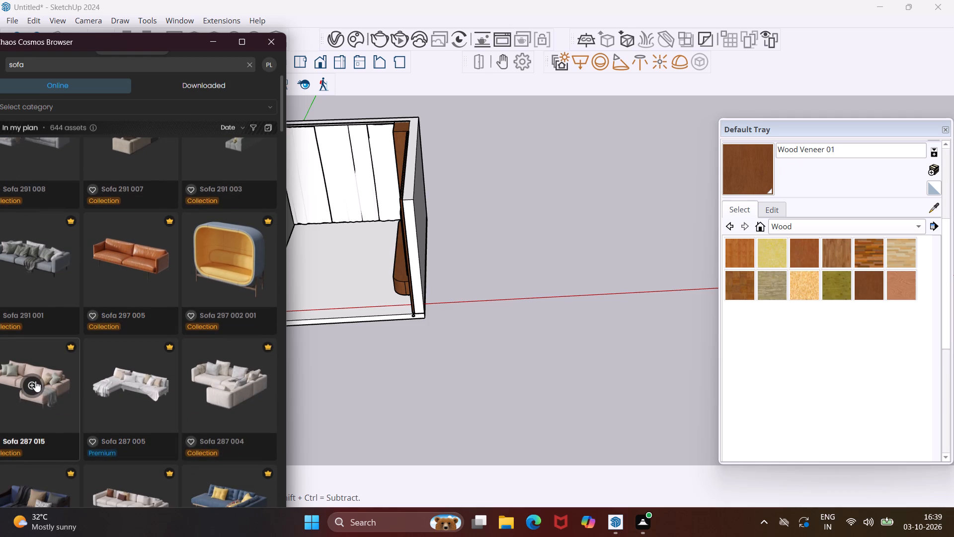
pyautogui.scroll(-2, 38, 376)
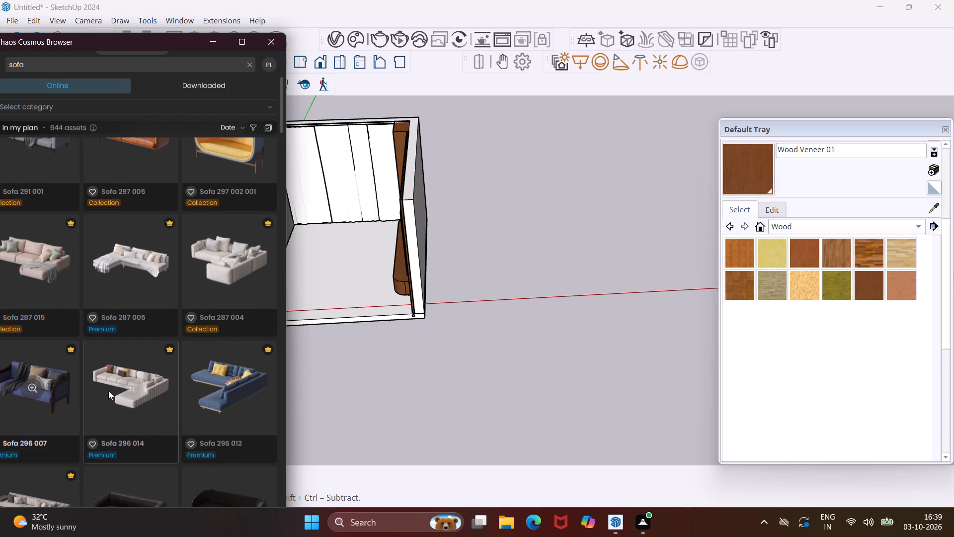
pyautogui.scroll(-2, 148, 383)
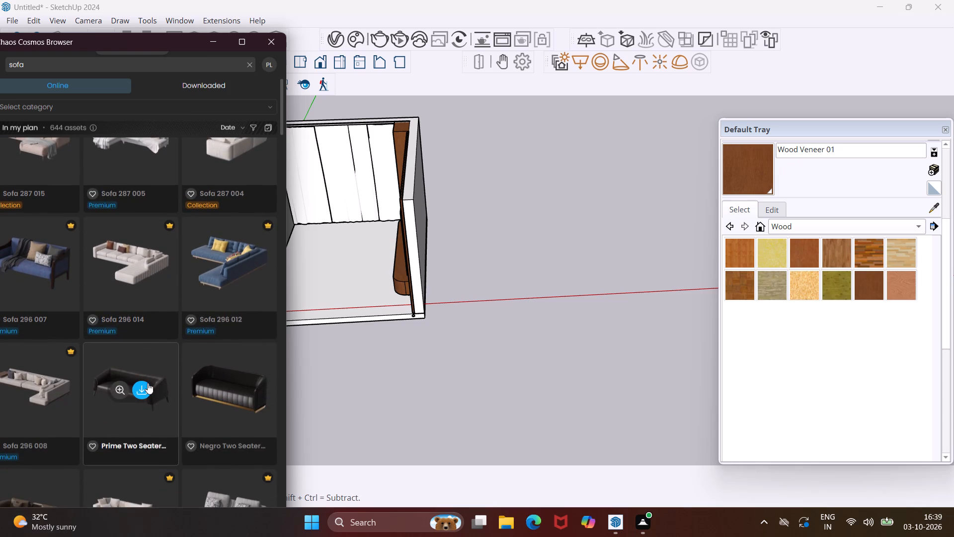
pyautogui.scroll(-3, 148, 383)
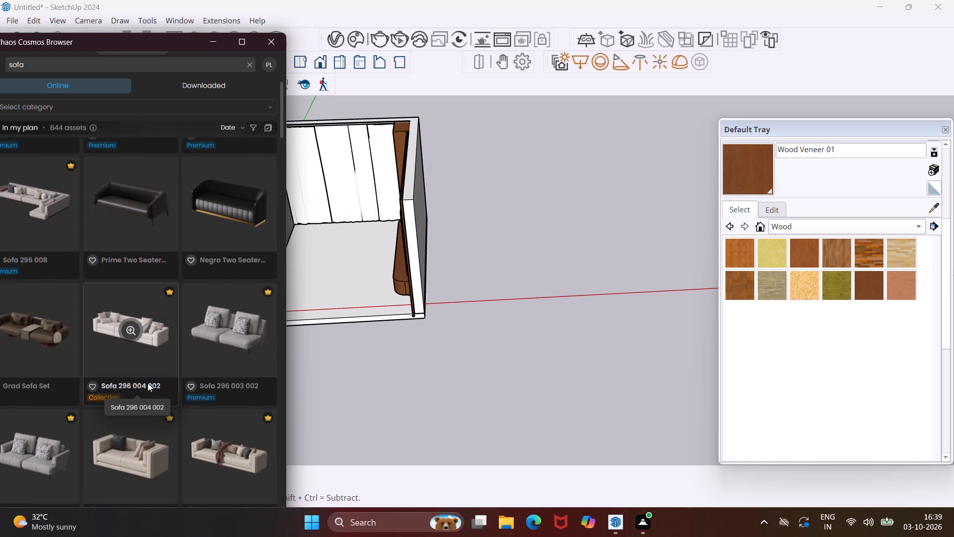
pyautogui.scroll(-4, 148, 383)
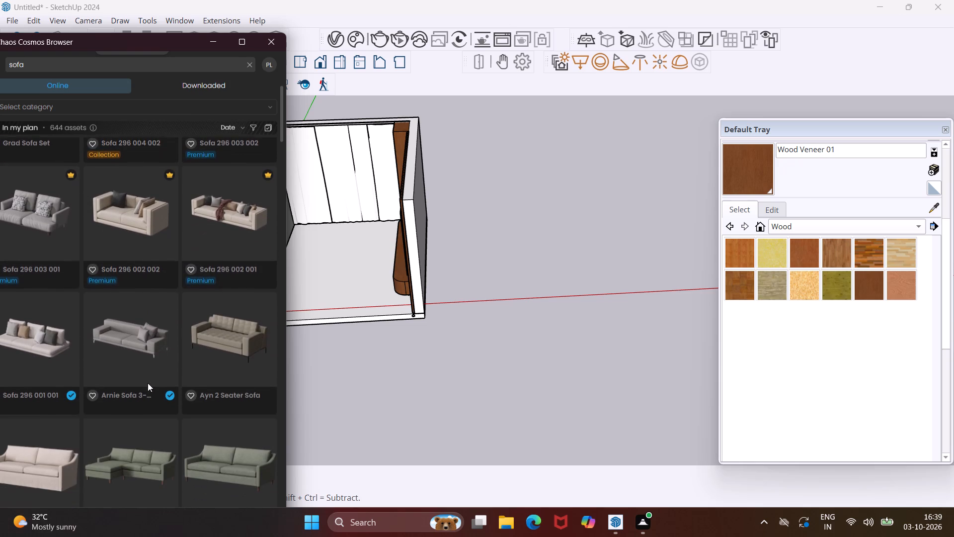
pyautogui.scroll(-1, 148, 383)
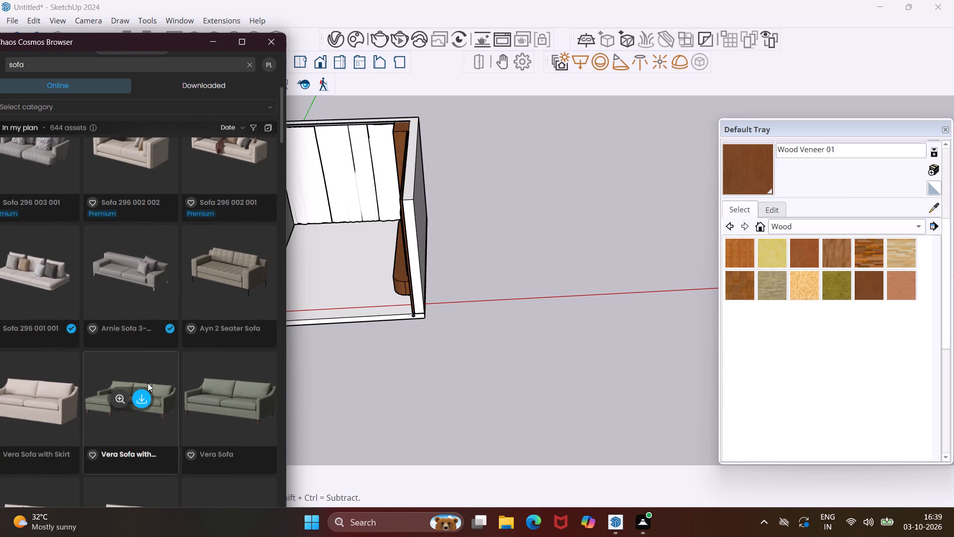
pyautogui.scroll(-4, 148, 383)
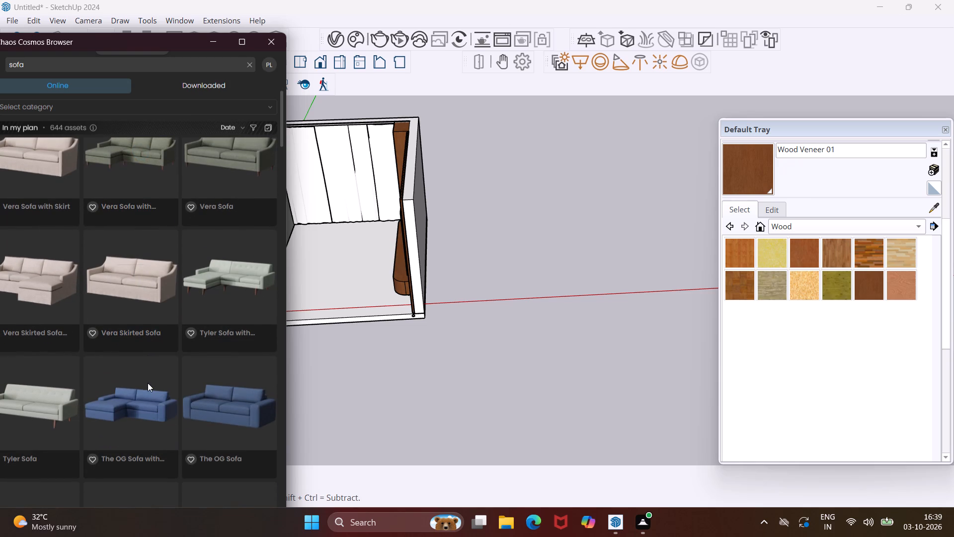
pyautogui.scroll(-1, 148, 383)
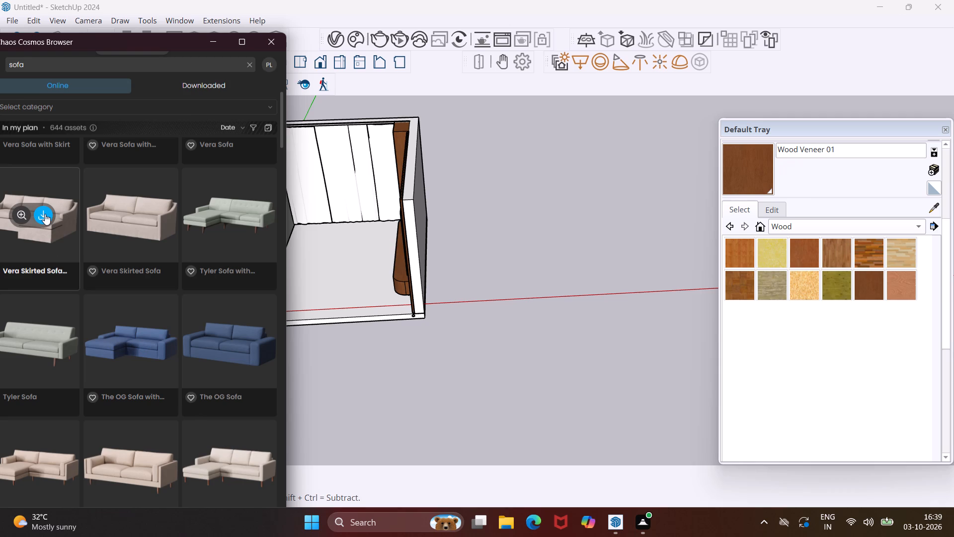
# Download the Vera Skirted Sofa with Chaise and place one copy on the room floor, then close the asset browser.
pyautogui.click(45, 214)
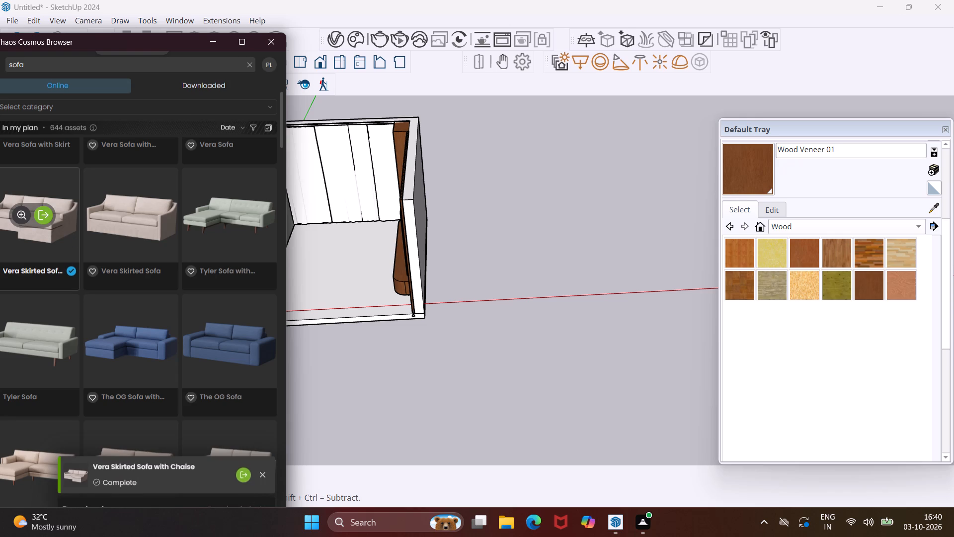
pyautogui.click(44, 215)
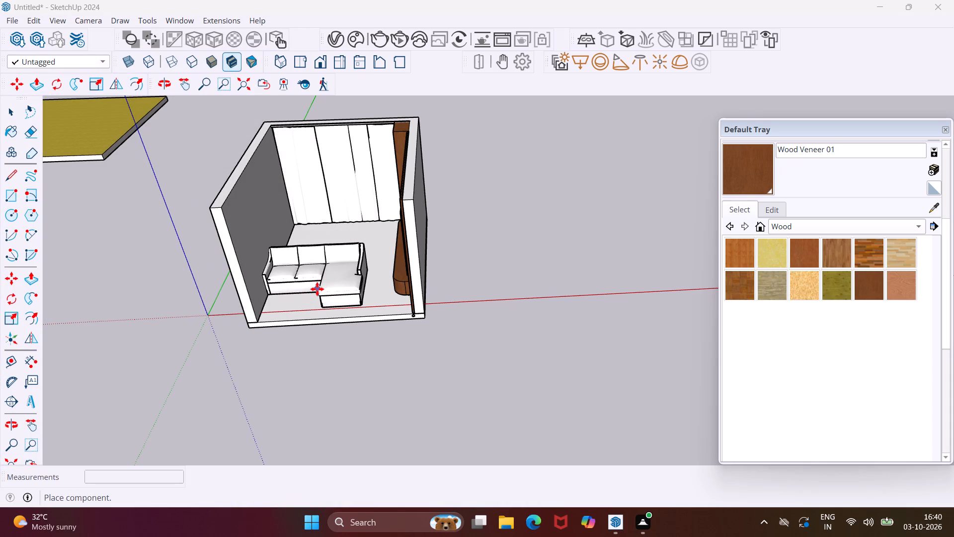
pyautogui.click(317, 289)
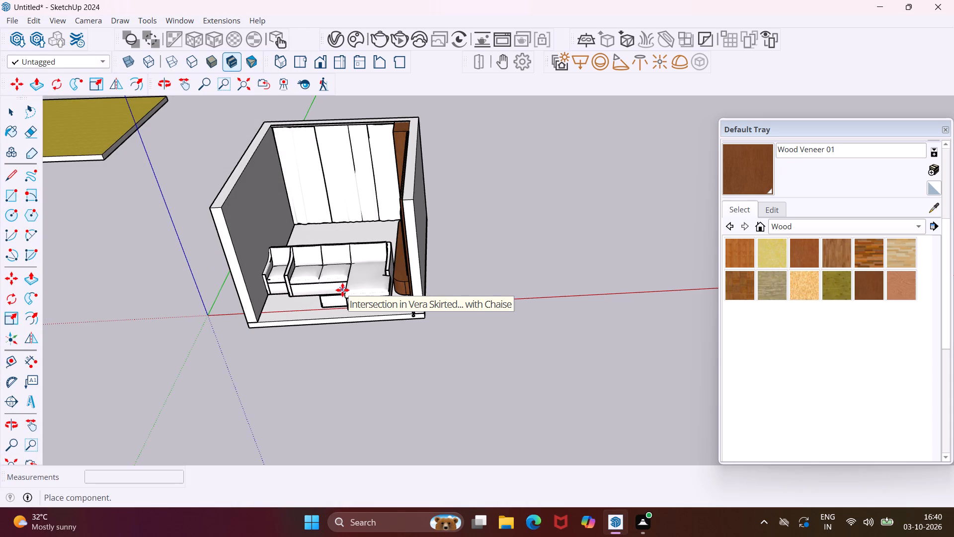
pyautogui.press('Escape')
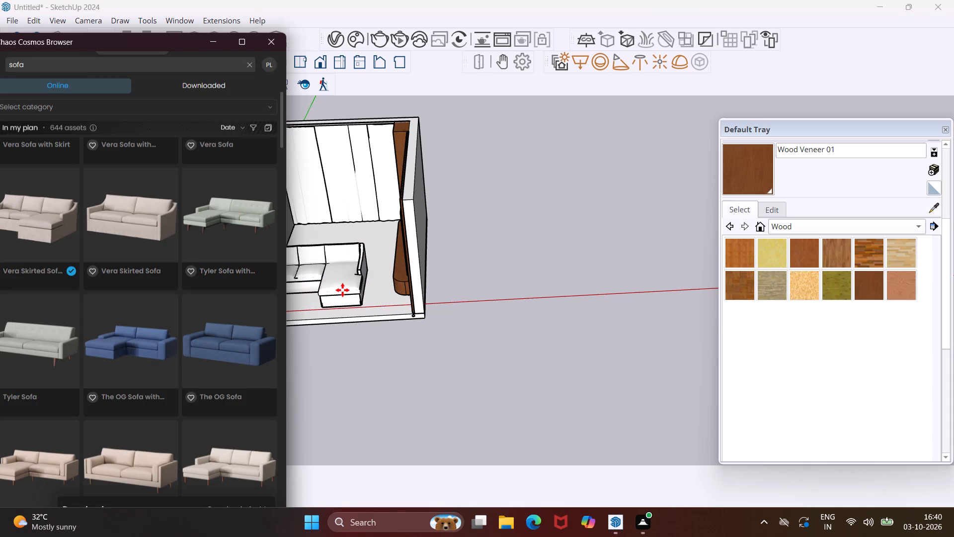
pyautogui.click(269, 44)
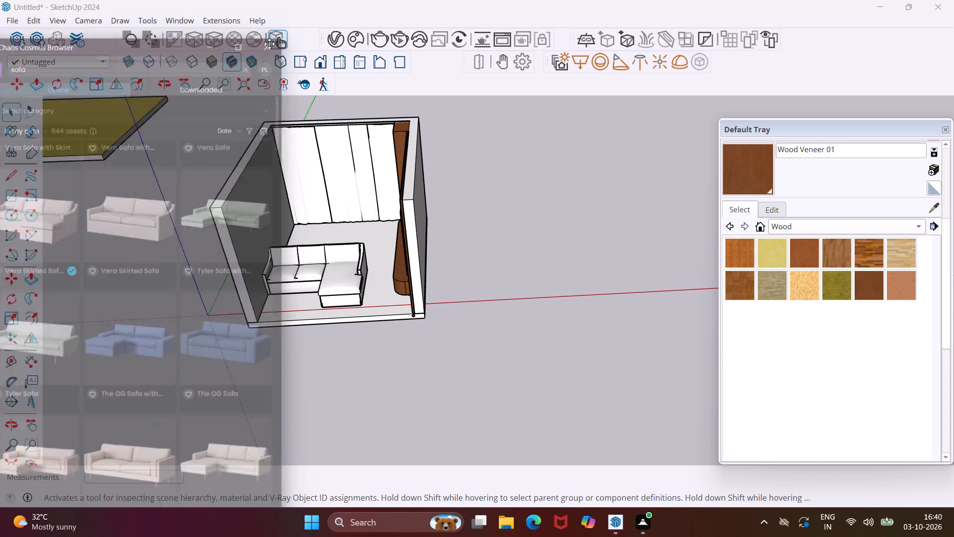
# Rotate the sofa 90 degrees on the ground plane so that its seat faces the marble feature wall's side.
pyautogui.click(345, 280)
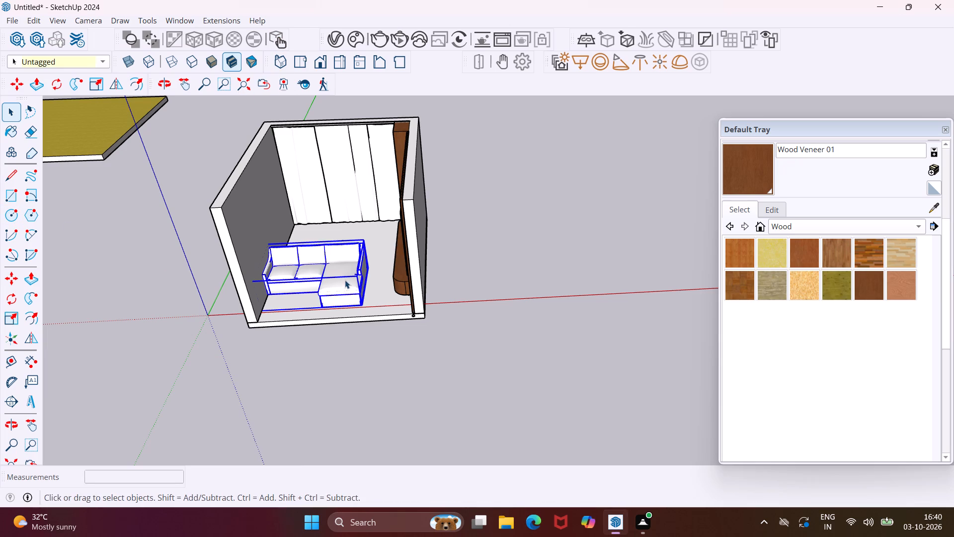
pyautogui.click(11, 295)
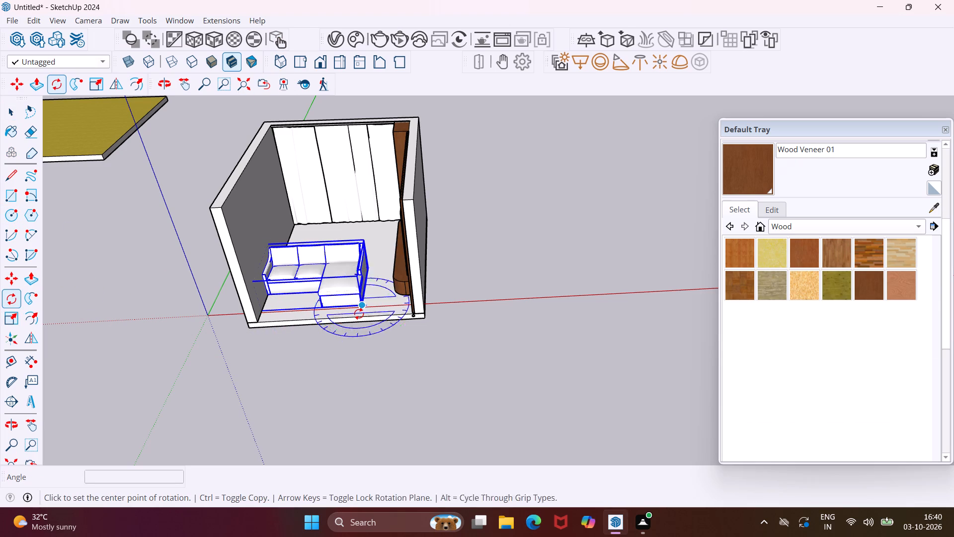
pyautogui.click(365, 343)
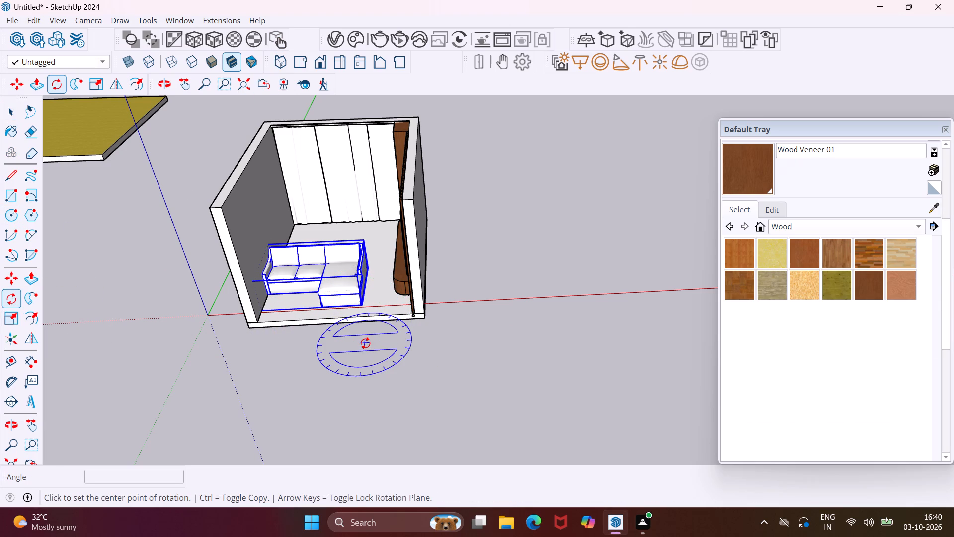
pyautogui.click(475, 330)
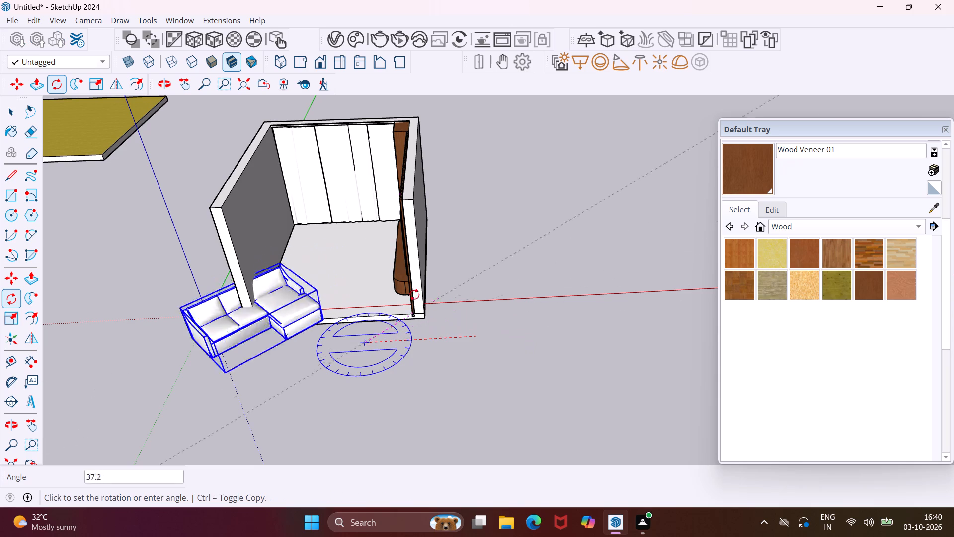
pyautogui.click(369, 289)
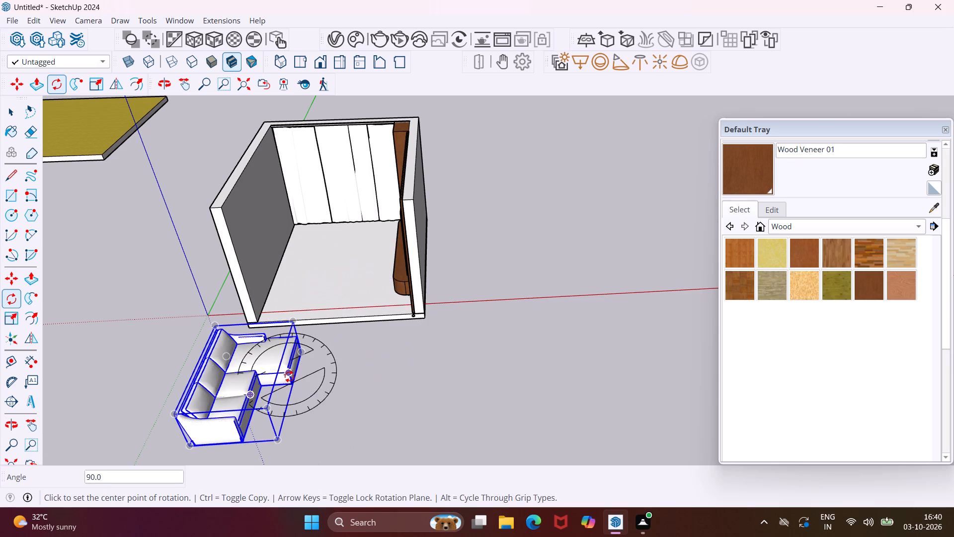
pyautogui.moveTo(289, 376); pyautogui.dragTo(118, 416, button='middle')
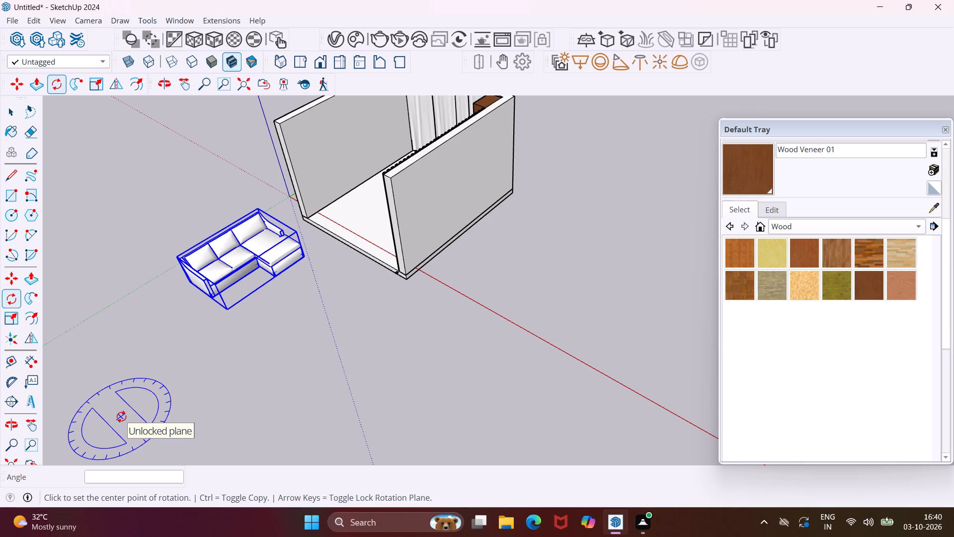
pyautogui.press('Escape')
pyautogui.press('space')
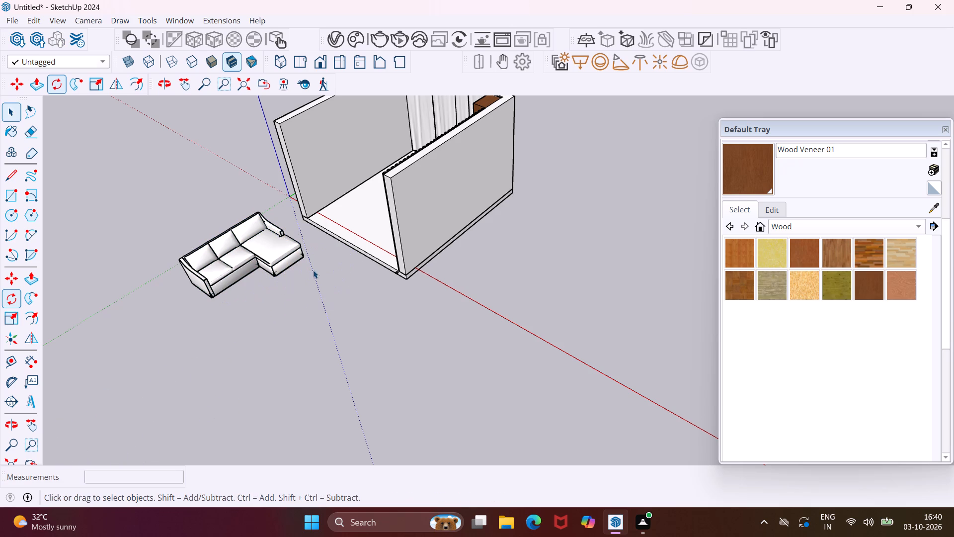
# Move the sofa about 17' 6" back into the room, onto the floor opposite the marble feature wall.
pyautogui.click(304, 260)
pyautogui.click(298, 256)
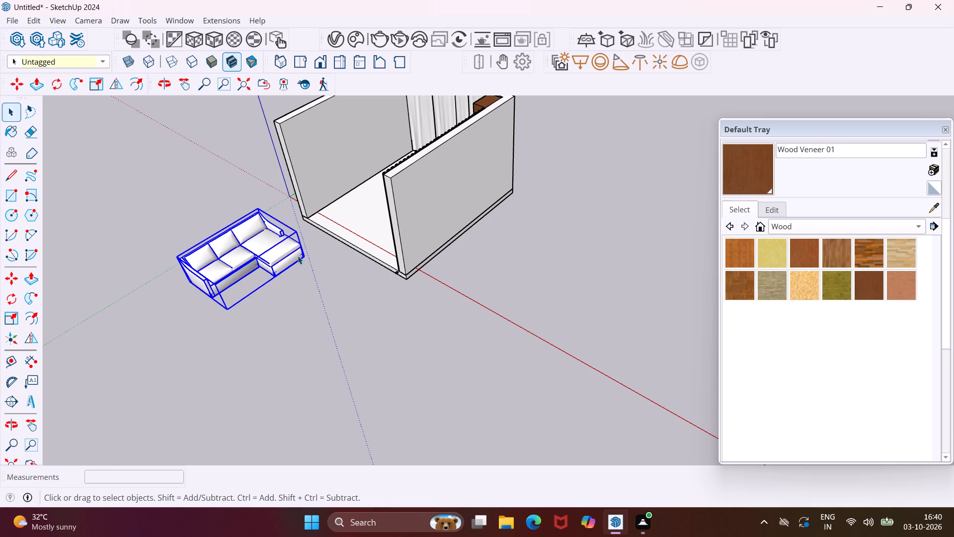
pyautogui.press('m')
pyautogui.scroll(4, 298, 248)
pyautogui.moveTo(298, 248); pyautogui.dragTo(428, 262, button='middle')
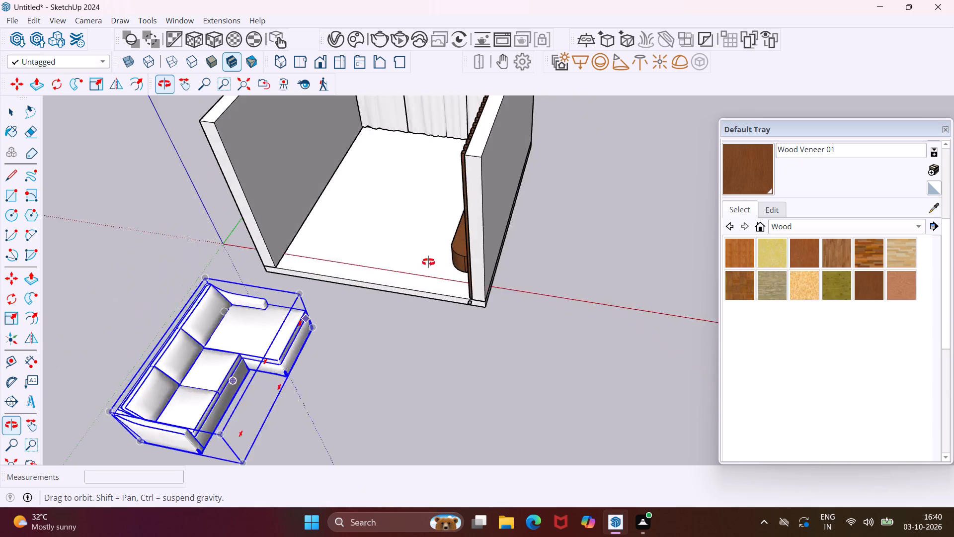
pyautogui.moveTo(428, 262); pyautogui.dragTo(550, 199, button='middle')
pyautogui.moveTo(249, 394); pyautogui.dragTo(361, 365, button='middle')
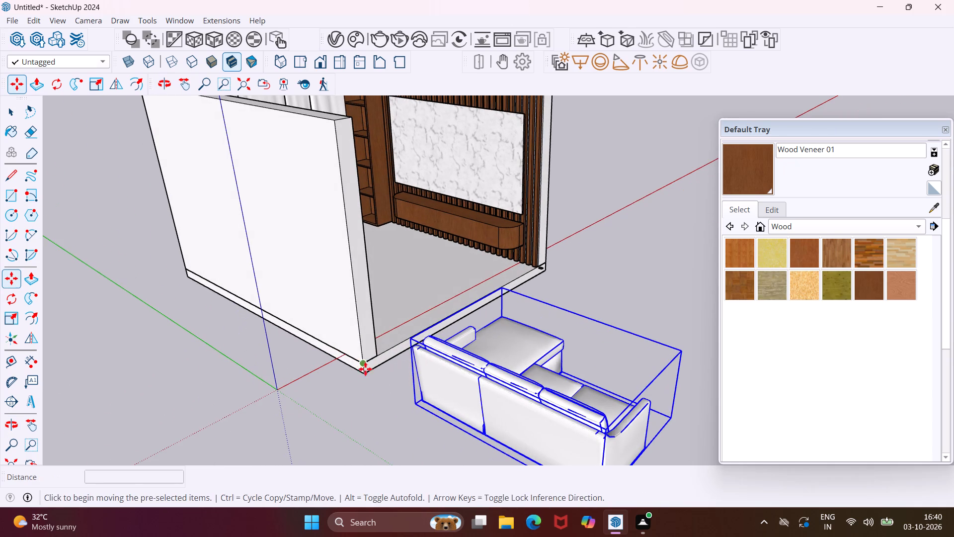
pyautogui.click(413, 407)
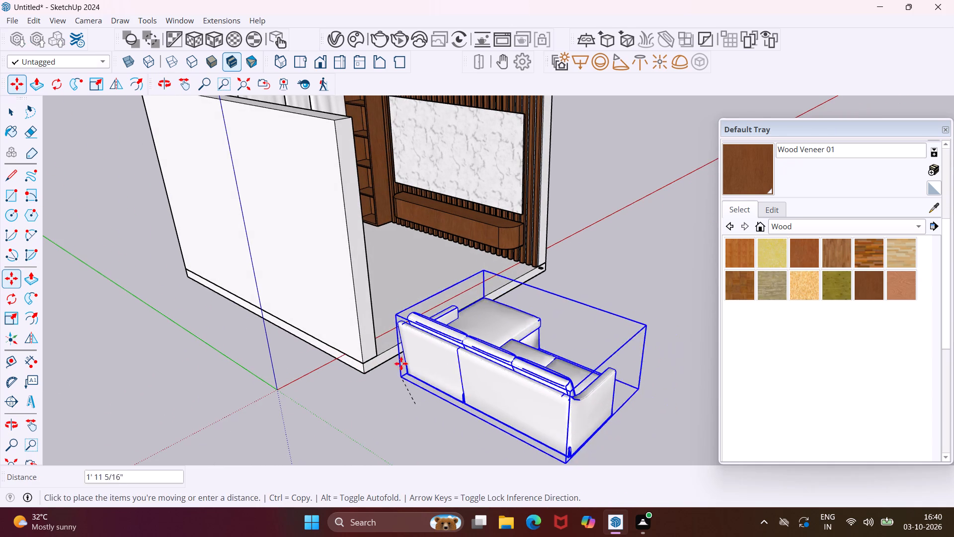
pyautogui.moveTo(393, 299); pyautogui.dragTo(68, 400, button='middle')
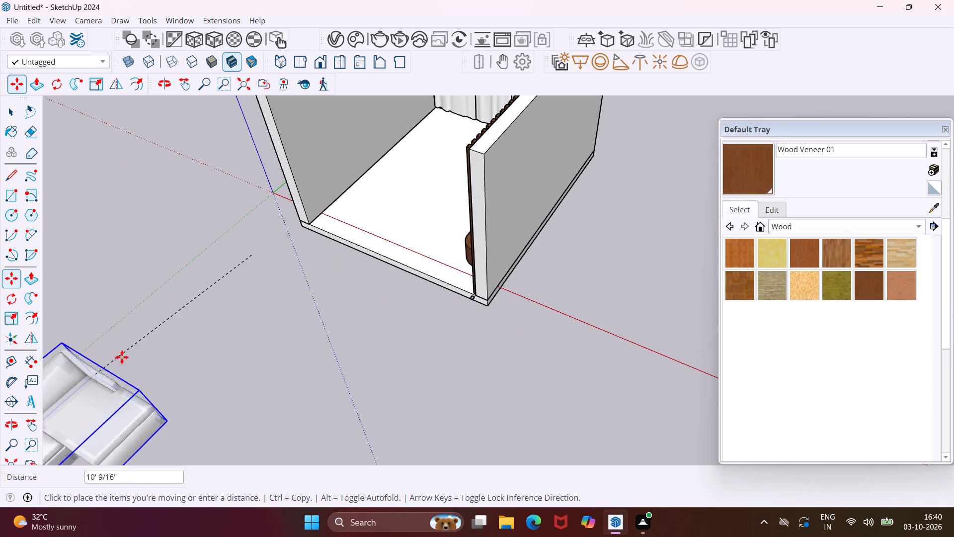
pyautogui.scroll(3, 432, 125)
pyautogui.moveTo(432, 125); pyautogui.dragTo(451, 122, button='middle')
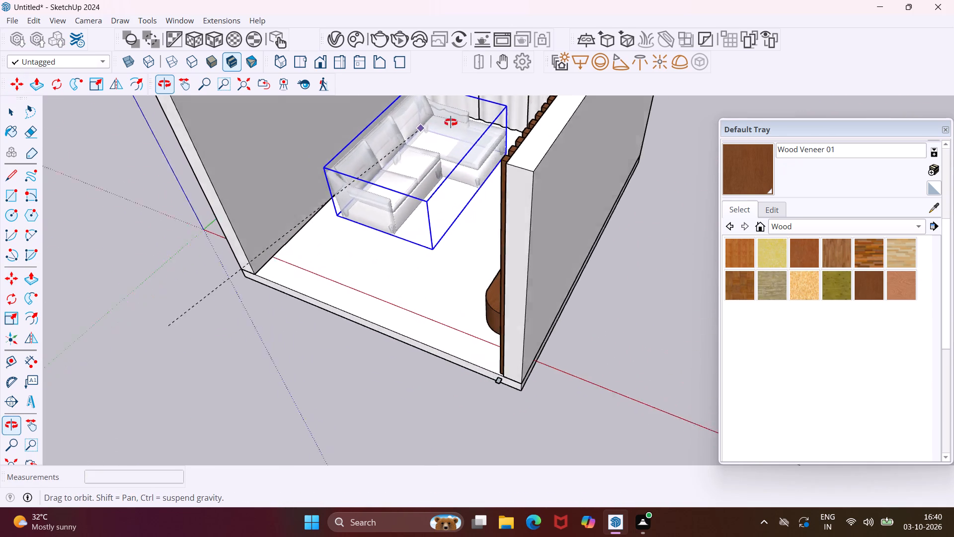
pyautogui.moveTo(451, 122); pyautogui.dragTo(478, 168, button='middle')
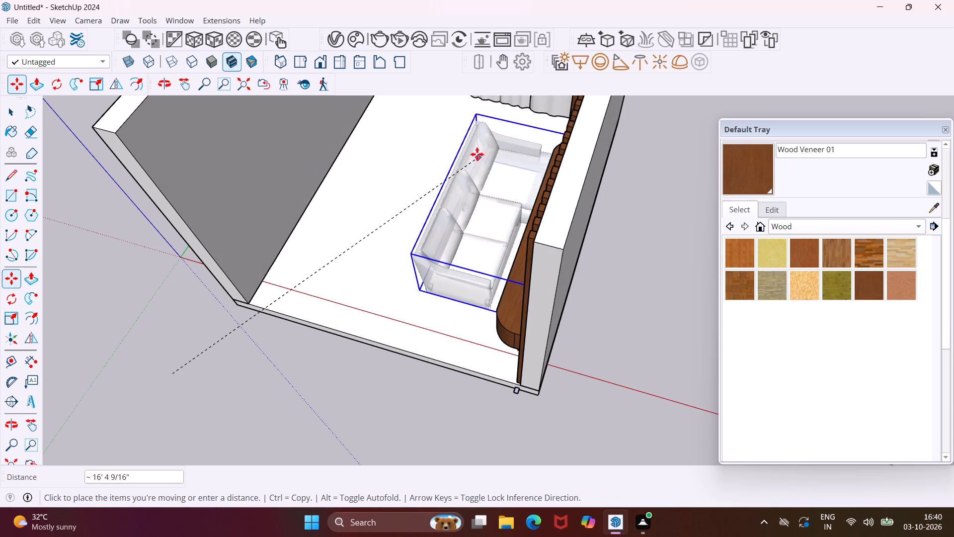
pyautogui.click(406, 97)
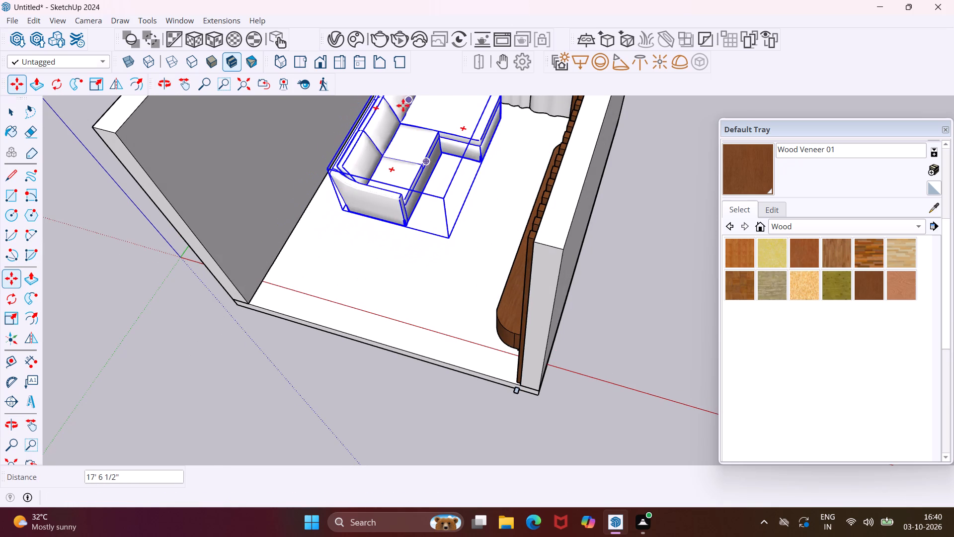
# Move the sofa about 1' 5" across the floor toward the side wall behind its backrest.
pyautogui.moveTo(388, 169); pyautogui.dragTo(341, 177, button='middle')
pyautogui.scroll(-5, 347, 173)
pyautogui.moveTo(345, 177); pyautogui.dragTo(354, 178, button='middle')
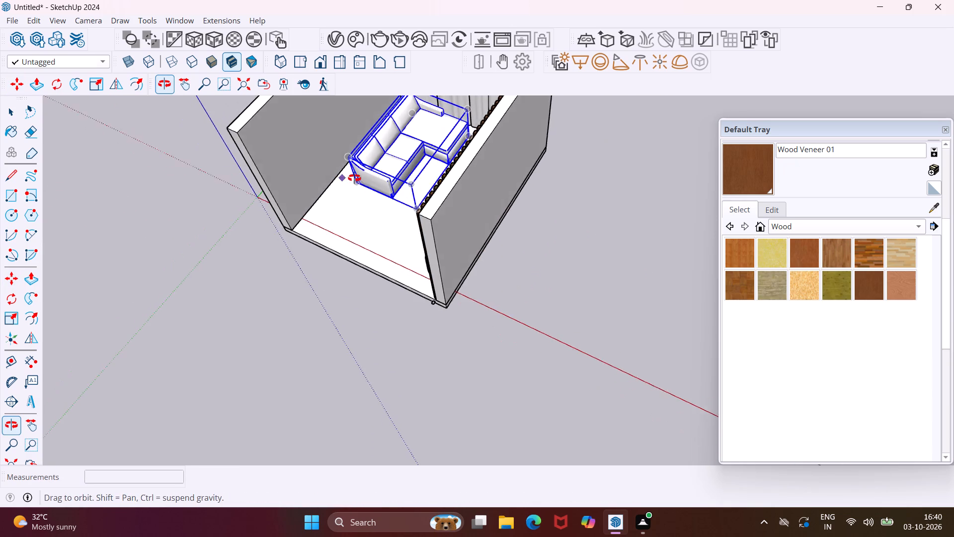
pyautogui.moveTo(354, 178); pyautogui.dragTo(563, 119, button='middle')
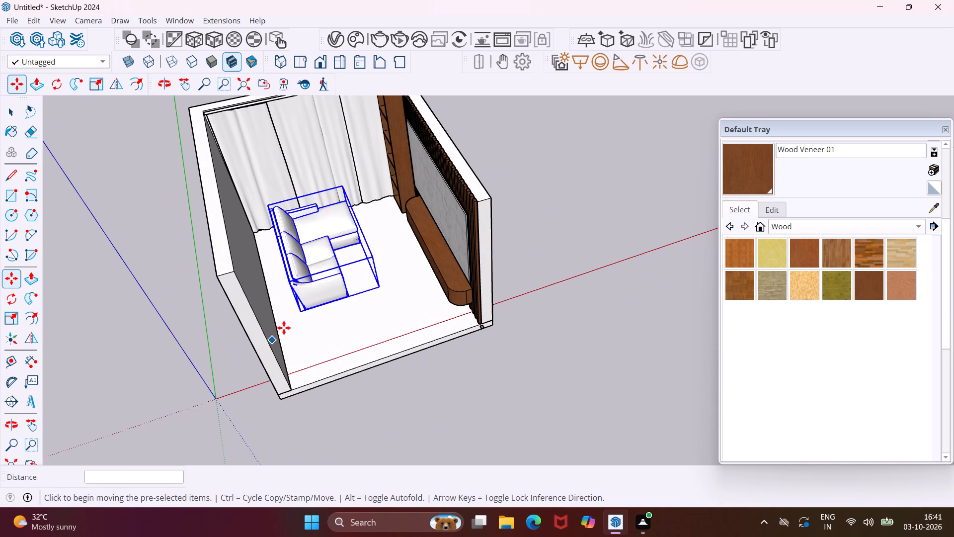
pyautogui.scroll(8, 297, 317)
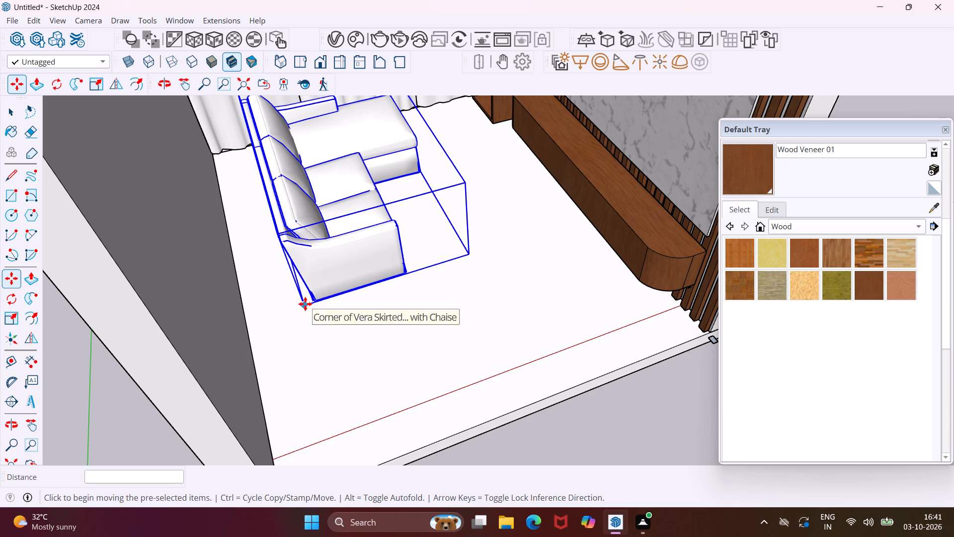
pyautogui.click(304, 304)
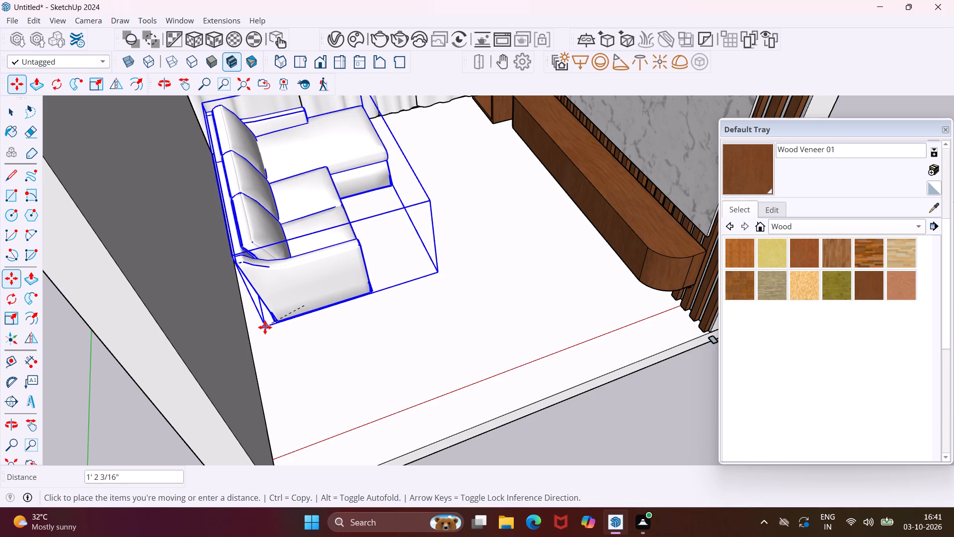
pyautogui.click(261, 329)
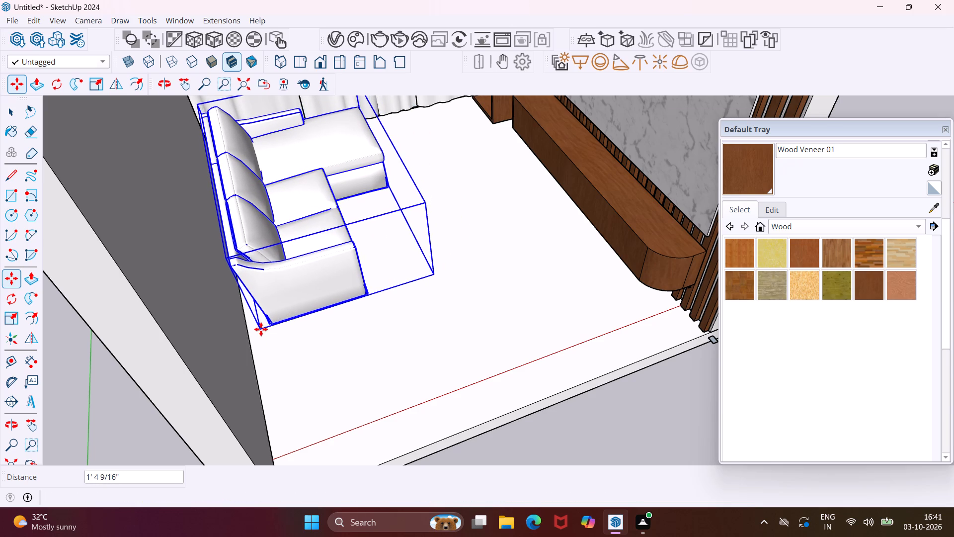
# Scale the sofa lengthwise along its red axis by about 1.56, stretching it toward the room's open end.
pyautogui.moveTo(383, 238); pyautogui.dragTo(290, 260, button='middle')
pyautogui.scroll(-8, 294, 250)
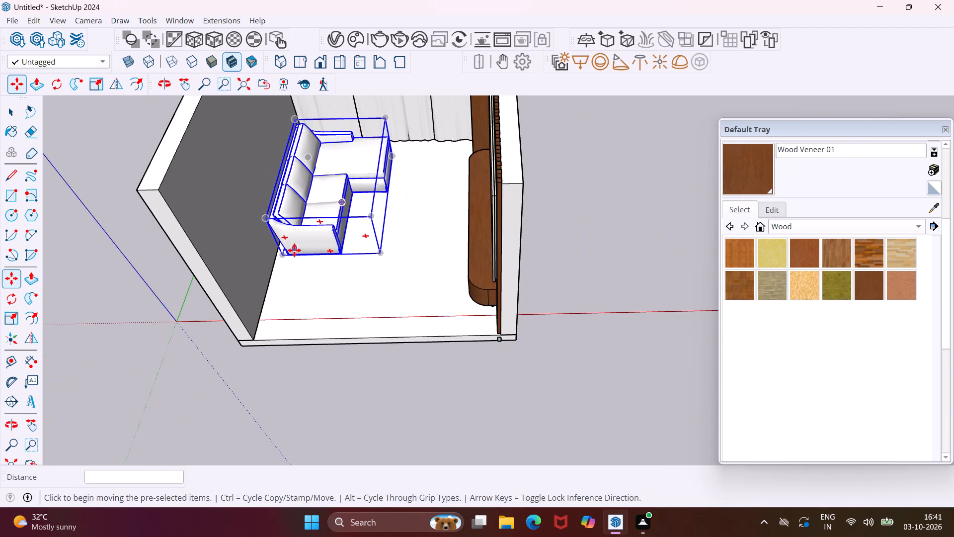
pyautogui.scroll(-3, 294, 250)
pyautogui.moveTo(402, 102); pyautogui.dragTo(298, 152, button='middle')
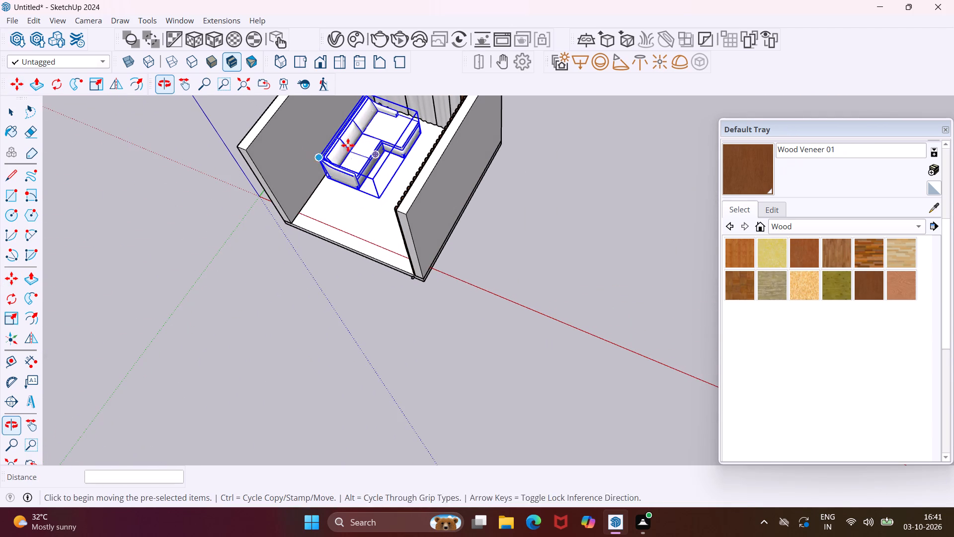
pyautogui.click(187, 82)
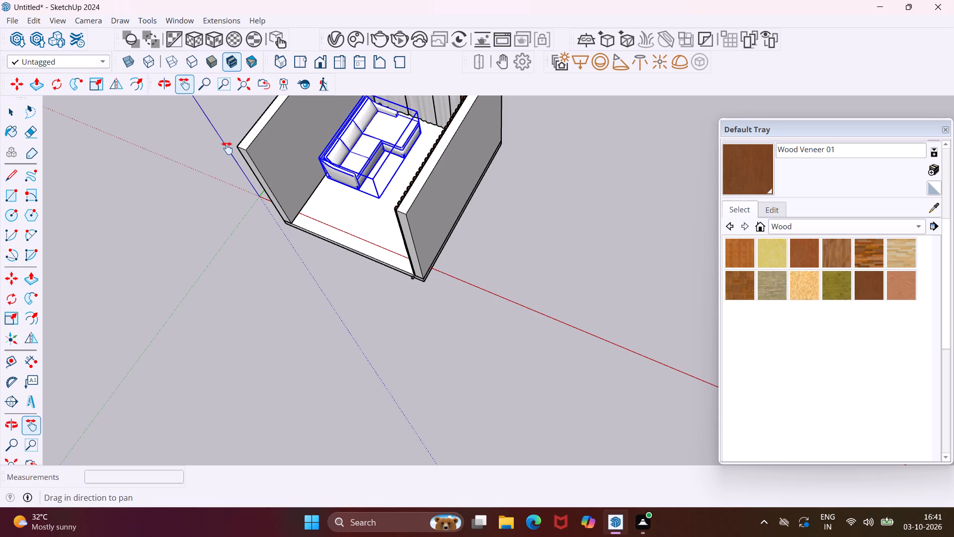
pyautogui.moveTo(339, 173); pyautogui.dragTo(184, 294)
pyautogui.scroll(5, 243, 242)
pyautogui.moveTo(243, 241); pyautogui.dragTo(221, 246, button='middle')
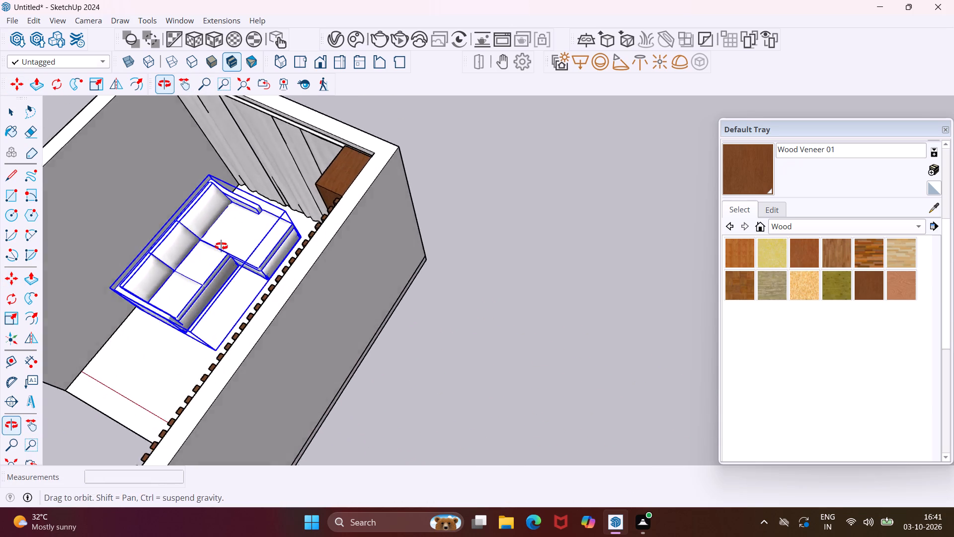
pyautogui.moveTo(221, 246); pyautogui.dragTo(167, 251, button='middle')
pyautogui.scroll(6, 302, 160)
pyautogui.moveTo(305, 157); pyautogui.dragTo(275, 166, button='middle')
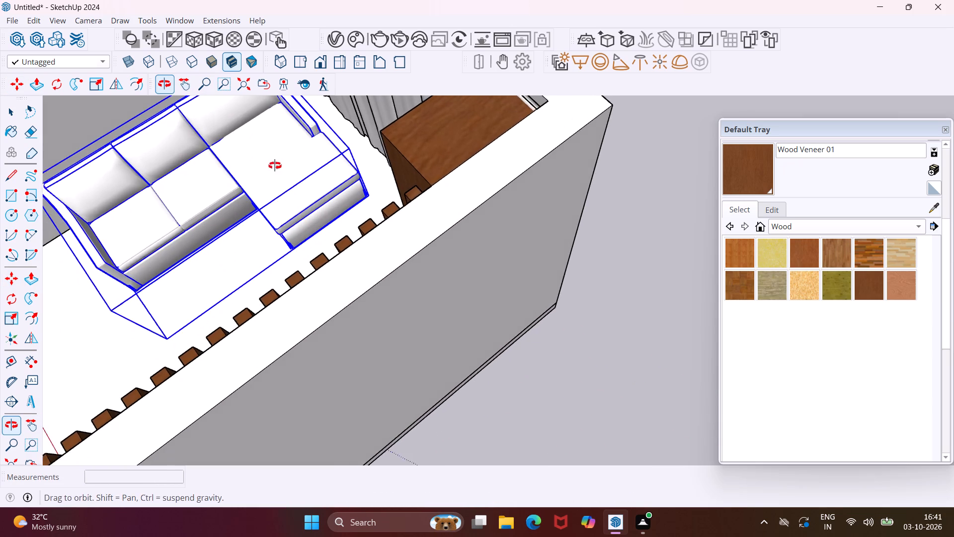
pyautogui.moveTo(275, 166); pyautogui.dragTo(272, 167, button='middle')
pyautogui.scroll(-5, 272, 167)
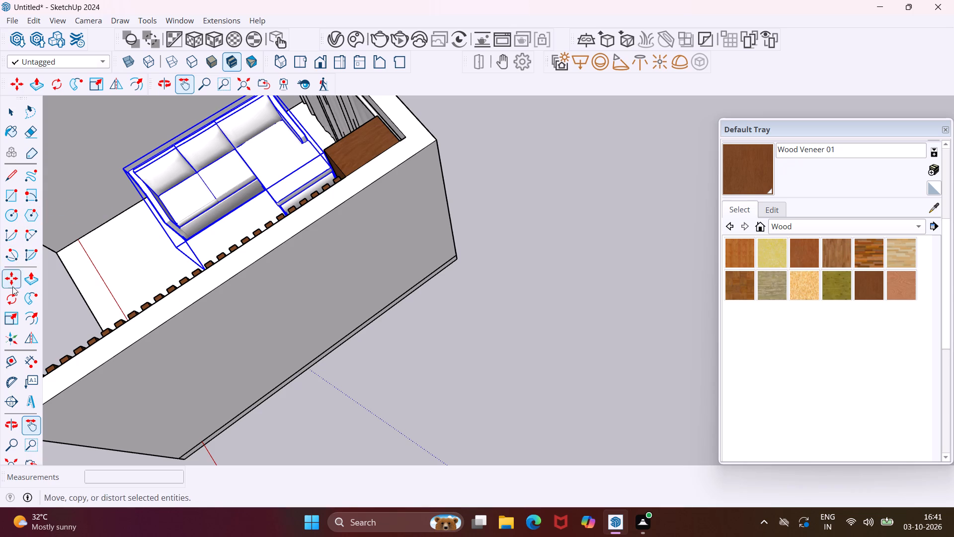
pyautogui.click(5, 313)
pyautogui.scroll(3, 150, 230)
pyautogui.moveTo(151, 228); pyautogui.dragTo(181, 213, button='middle')
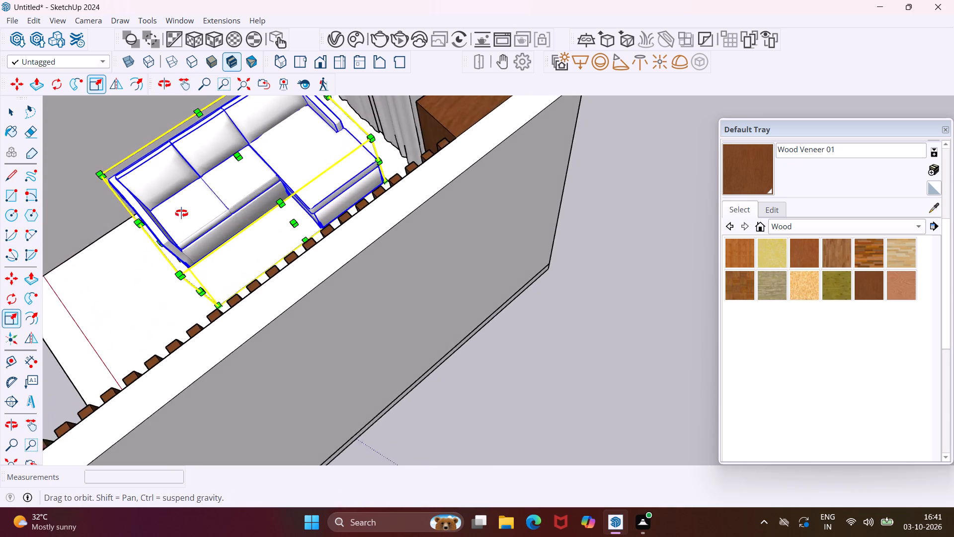
pyautogui.moveTo(181, 213); pyautogui.dragTo(196, 207, button='middle')
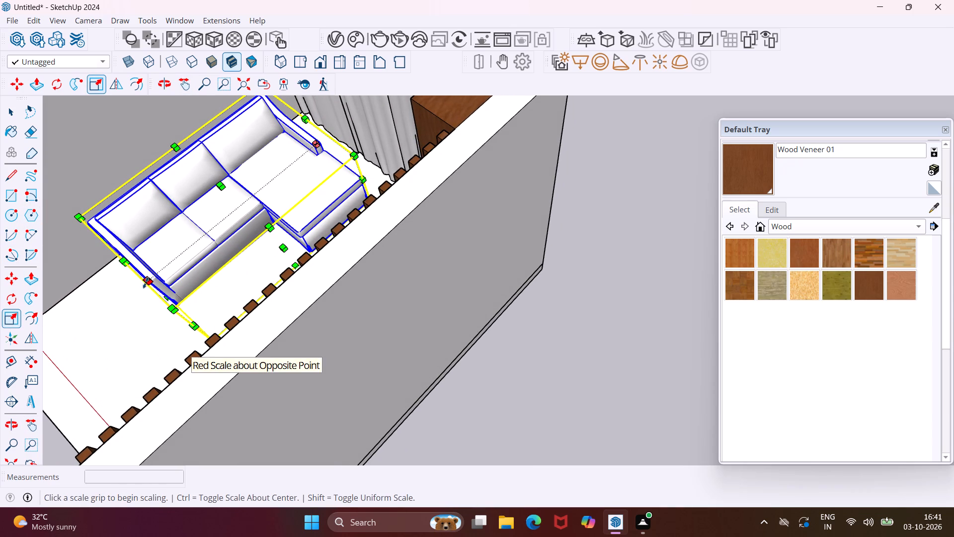
pyautogui.click(146, 282)
pyautogui.scroll(-5, 112, 309)
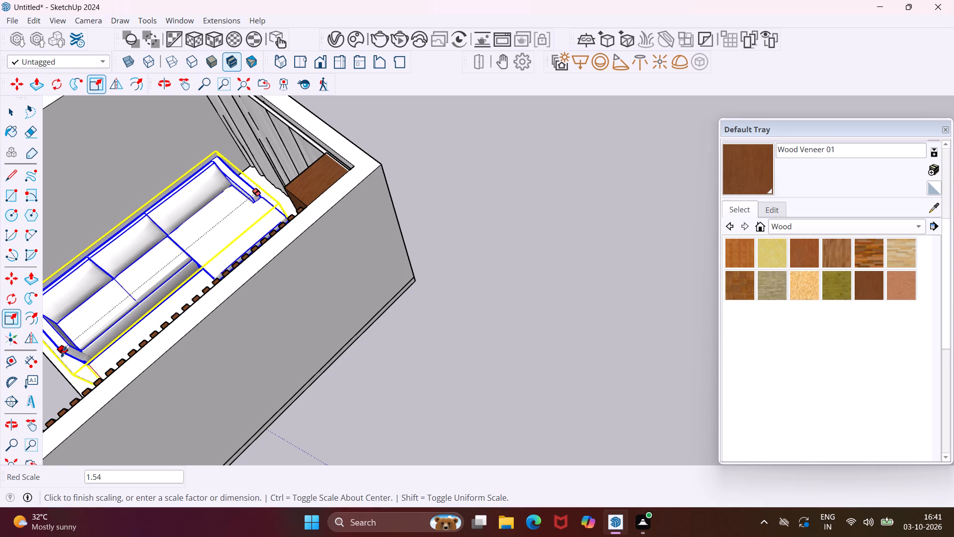
pyautogui.click(61, 354)
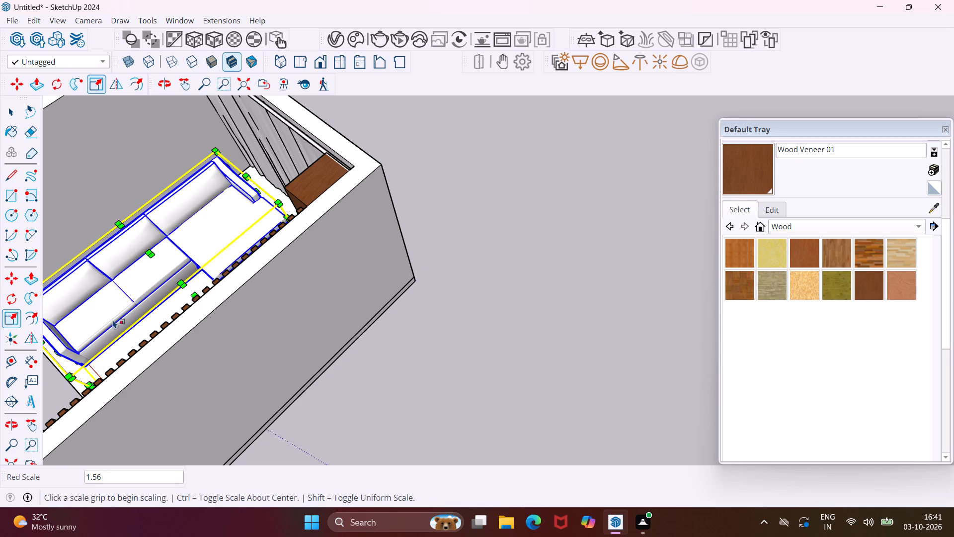
# Scale the sofa's depth along its green axis to about 0.77, pulling the chaise front back toward the side wall.
pyautogui.moveTo(113, 319); pyautogui.dragTo(237, 244, button='middle')
pyautogui.scroll(-9, 238, 244)
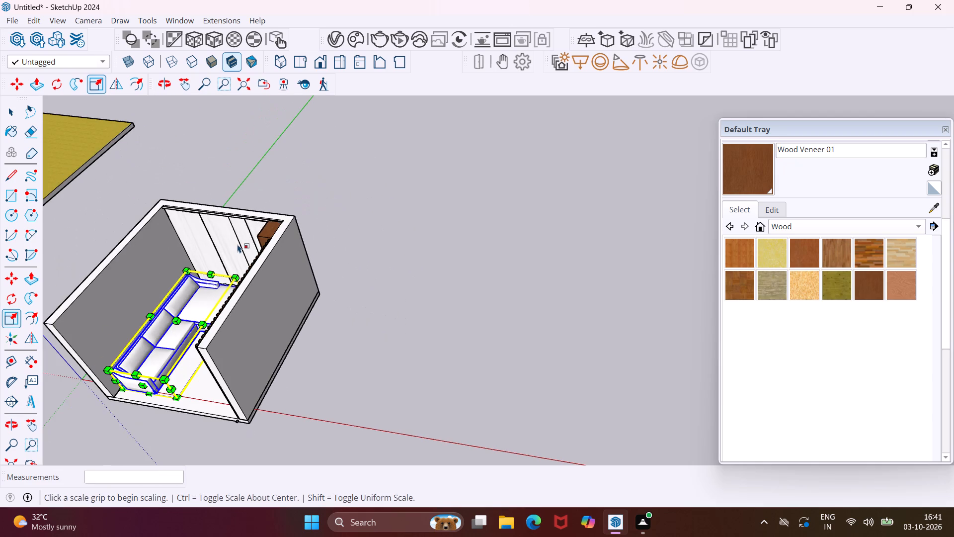
pyautogui.moveTo(168, 327); pyautogui.dragTo(253, 258, button='middle')
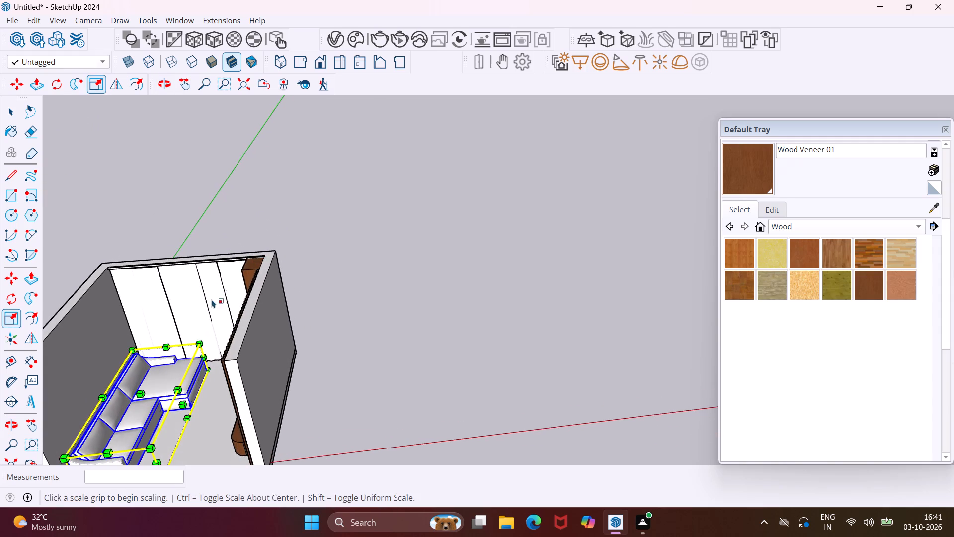
pyautogui.scroll(-10, 211, 300)
pyautogui.moveTo(171, 358); pyautogui.dragTo(214, 333, button='middle')
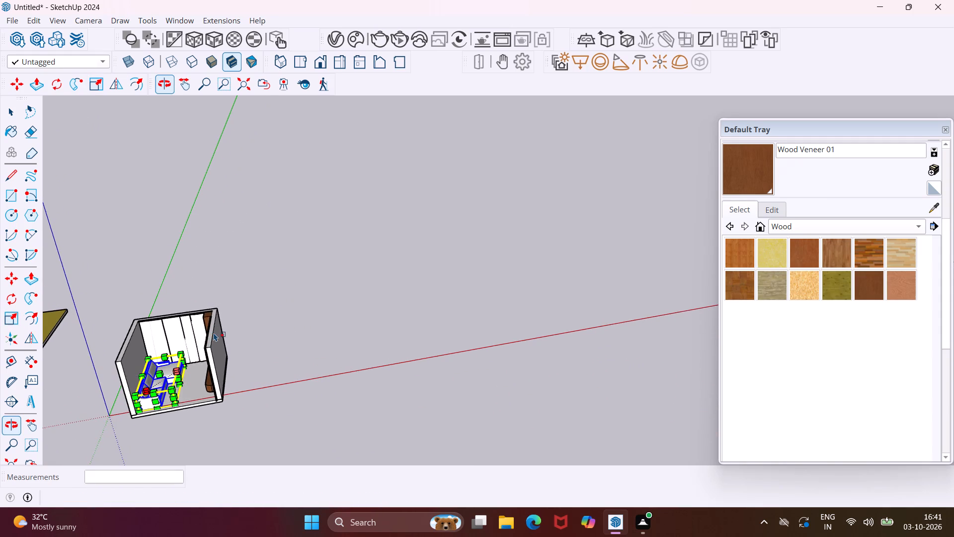
pyautogui.scroll(8, 176, 392)
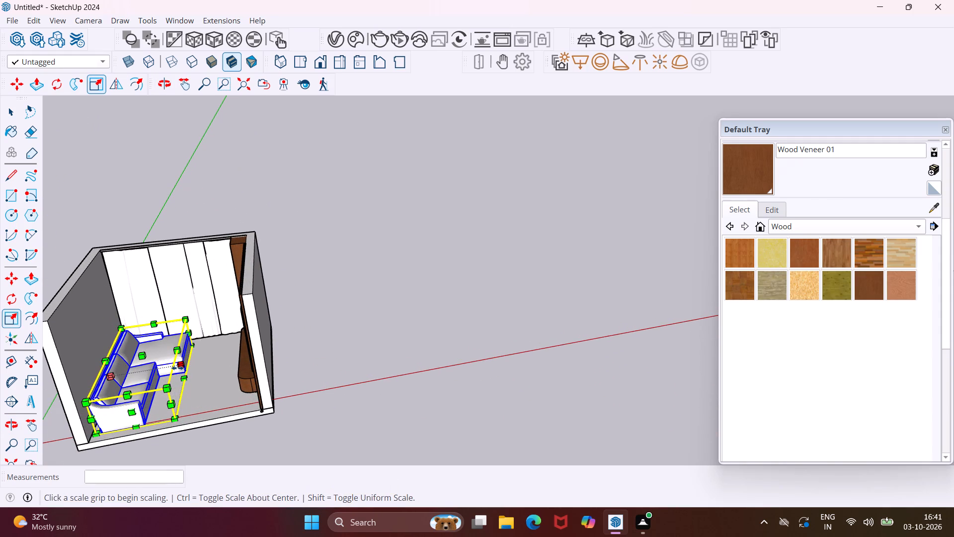
pyautogui.click(177, 368)
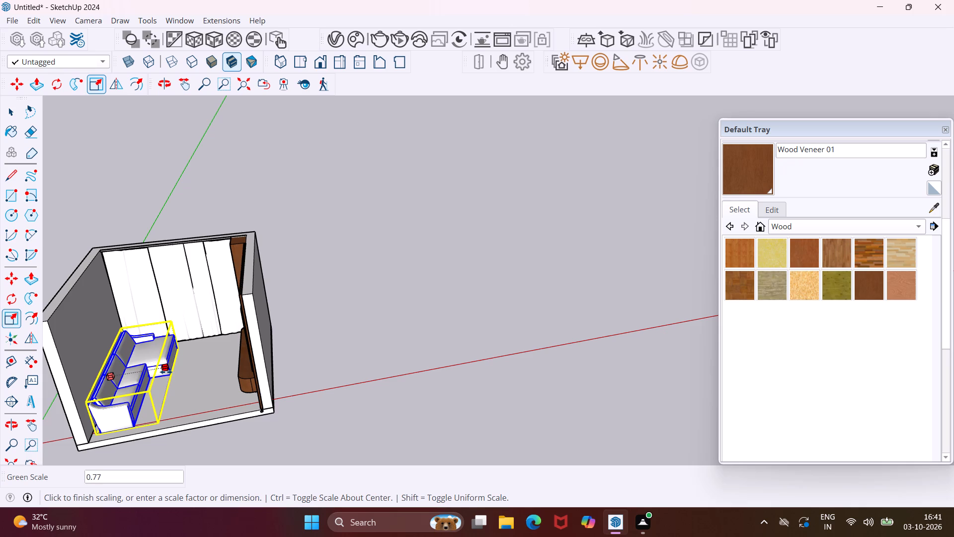
pyautogui.click(166, 372)
# Move the sofa about 3" closer to the side wall behind it and clear the selection.
pyautogui.moveTo(140, 388); pyautogui.dragTo(172, 361, button='middle')
pyautogui.scroll(1, 172, 360)
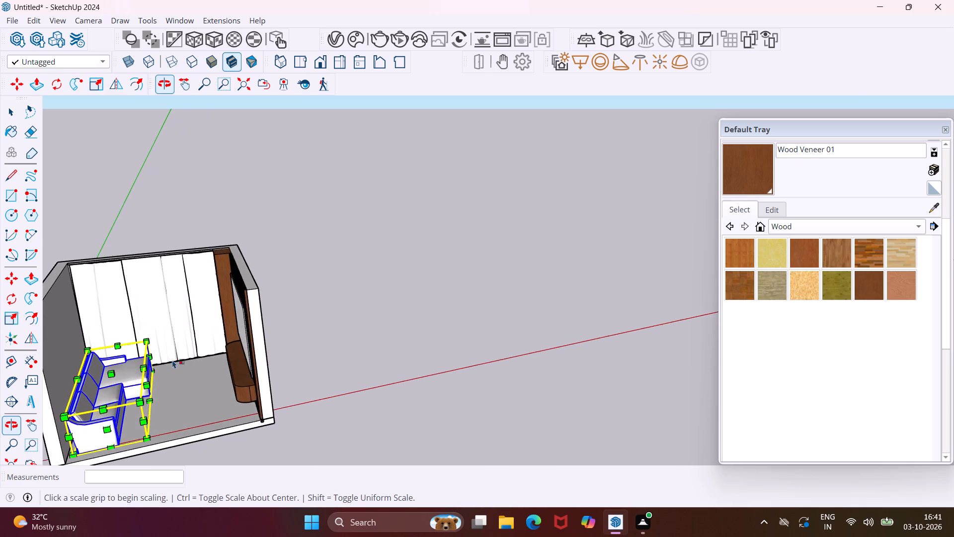
pyautogui.scroll(-10, 172, 360)
pyautogui.press('m')
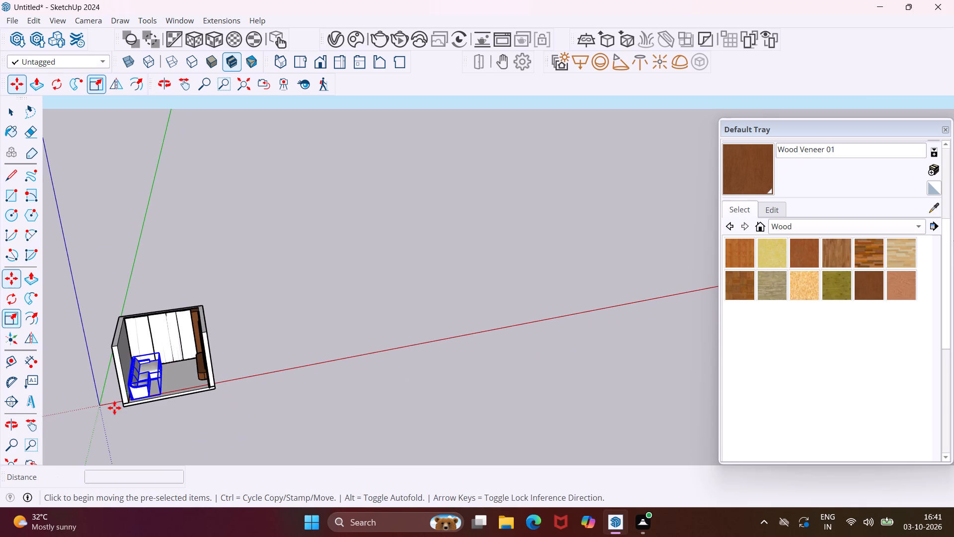
pyautogui.scroll(20, 119, 407)
pyautogui.scroll(6, 119, 407)
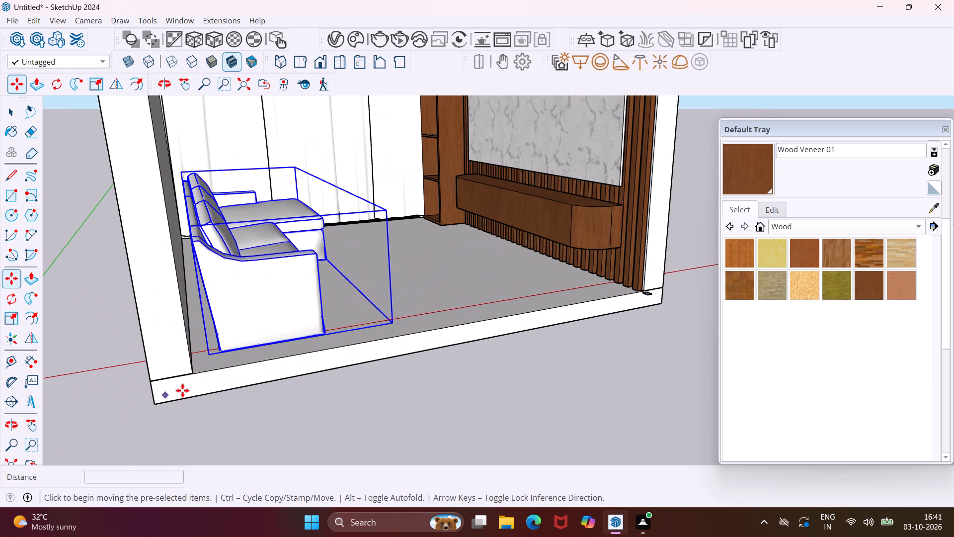
pyautogui.click(209, 356)
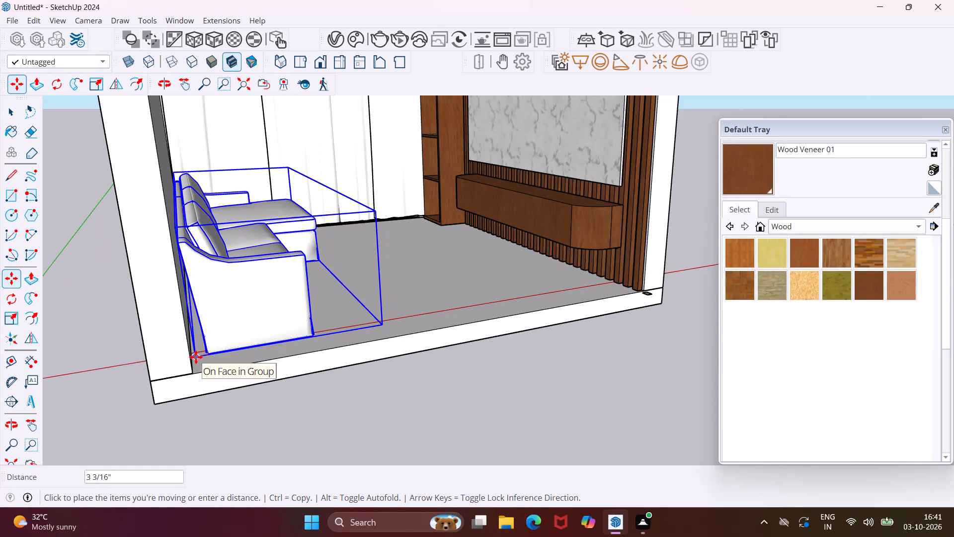
pyautogui.click(196, 357)
pyautogui.press('Escape')
pyautogui.press('space')
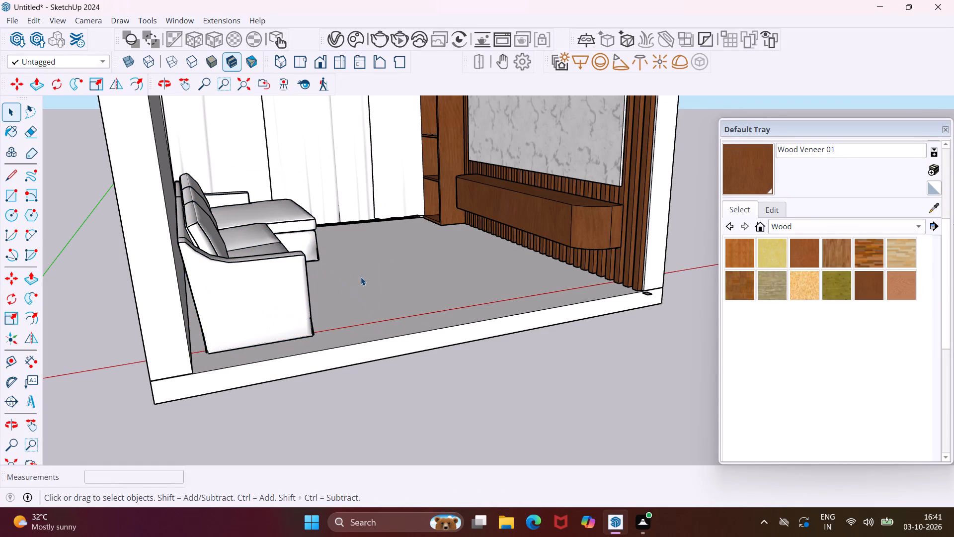
# Draw a rectangle about 4' 2" by 2' on the floor between the sofa and the wooden box unit.
pyautogui.moveTo(361, 276); pyautogui.dragTo(238, 310, button='middle')
pyautogui.scroll(-9, 235, 304)
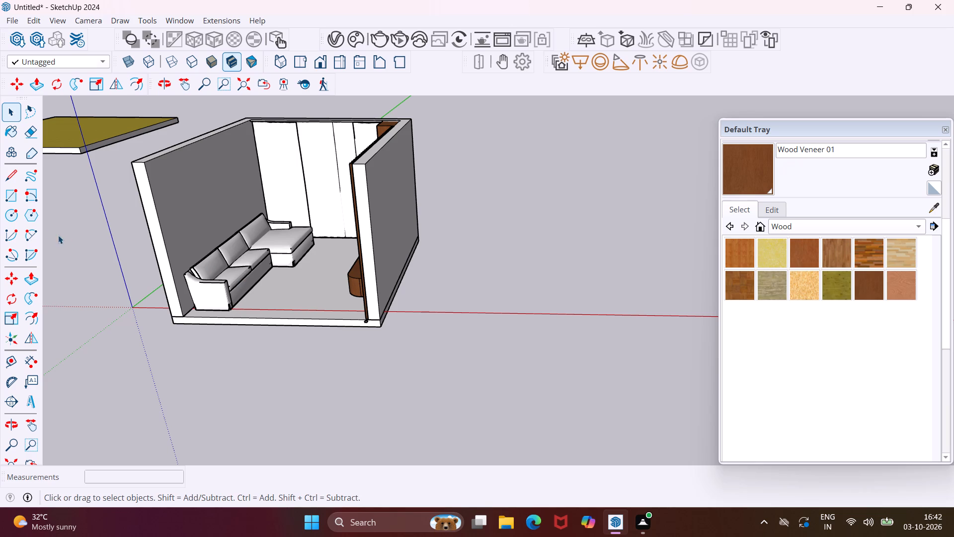
pyautogui.click(13, 200)
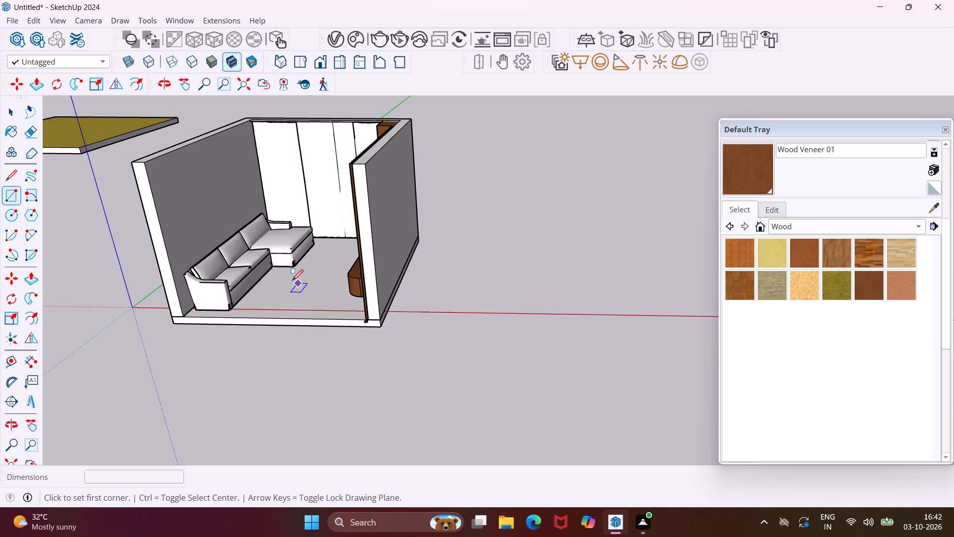
pyautogui.scroll(7, 289, 277)
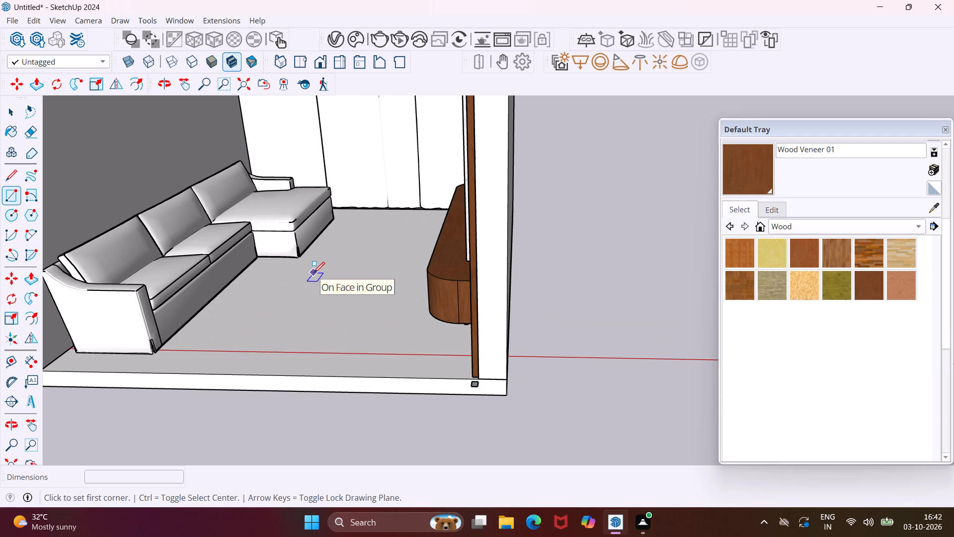
pyautogui.click(314, 273)
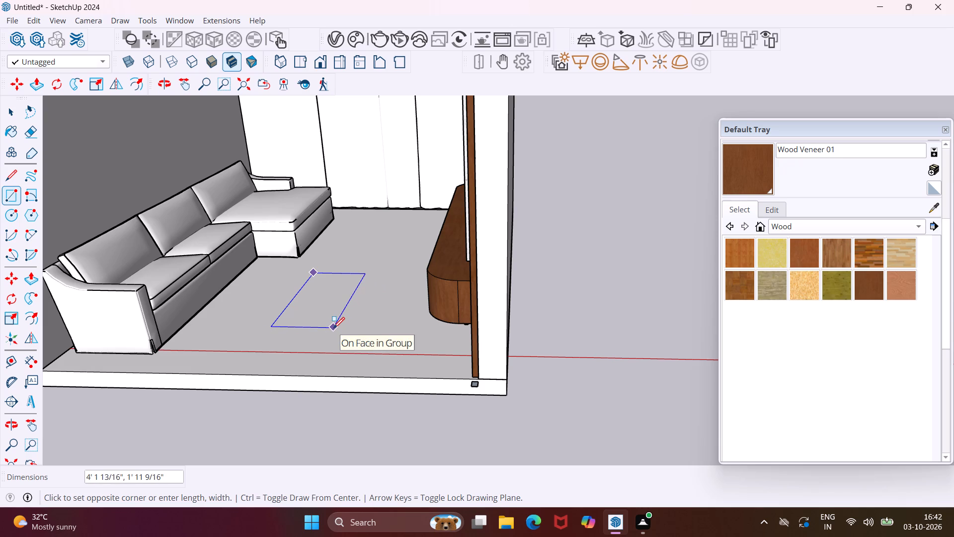
pyautogui.click(333, 328)
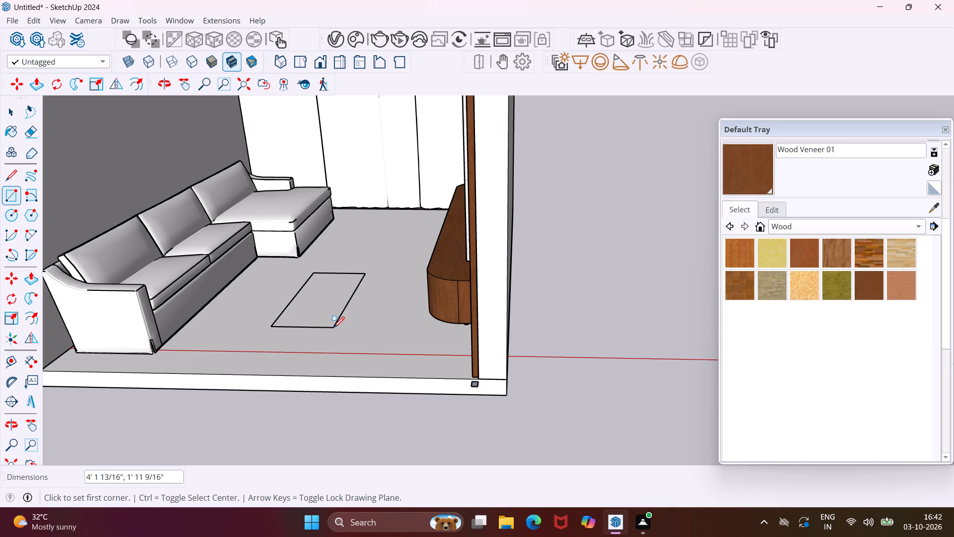
pyautogui.press('Escape')
pyautogui.press('Escape')
pyautogui.press('space')
# Push/Pull the floor rectangle up 1' 6" into a table block in front of the sofa.
pyautogui.click(324, 318)
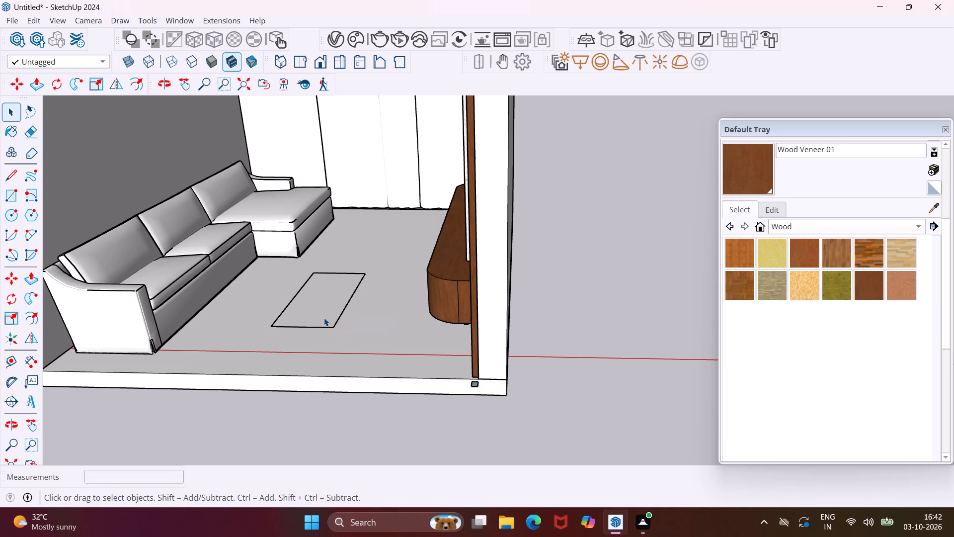
pyautogui.press('p')
pyautogui.click(324, 318)
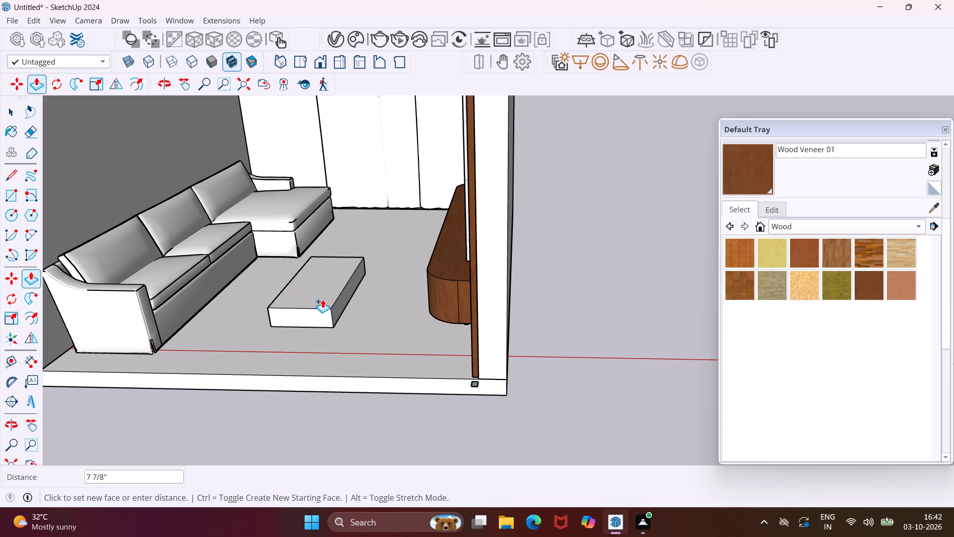
pyautogui.press('2')
pyautogui.press('BackSpace')
pyautogui.write('1\'6"')
pyautogui.press('Return')
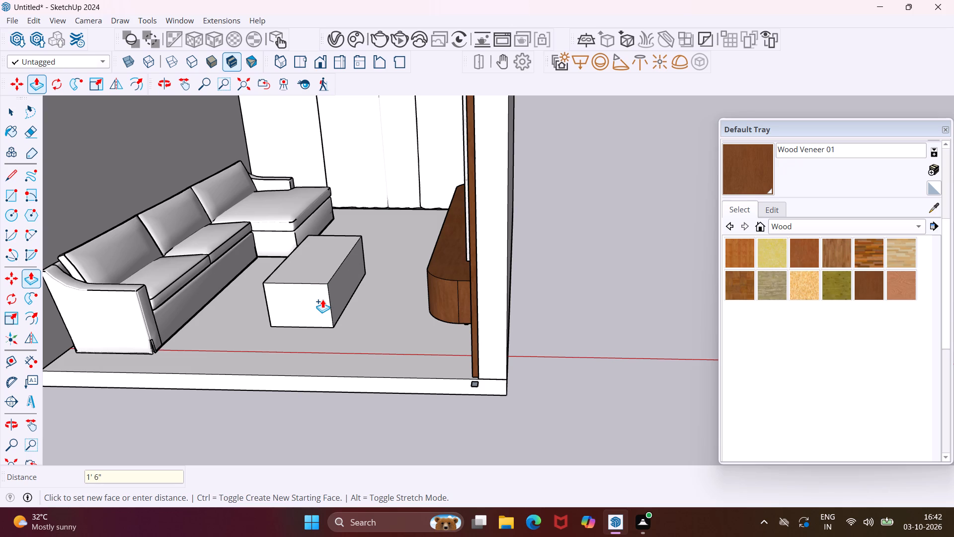
# Push/Pull the top face of the table block down about 5 9/16" to lower it in front of the sofa.
pyautogui.moveTo(322, 298); pyautogui.dragTo(405, 290, button='middle')
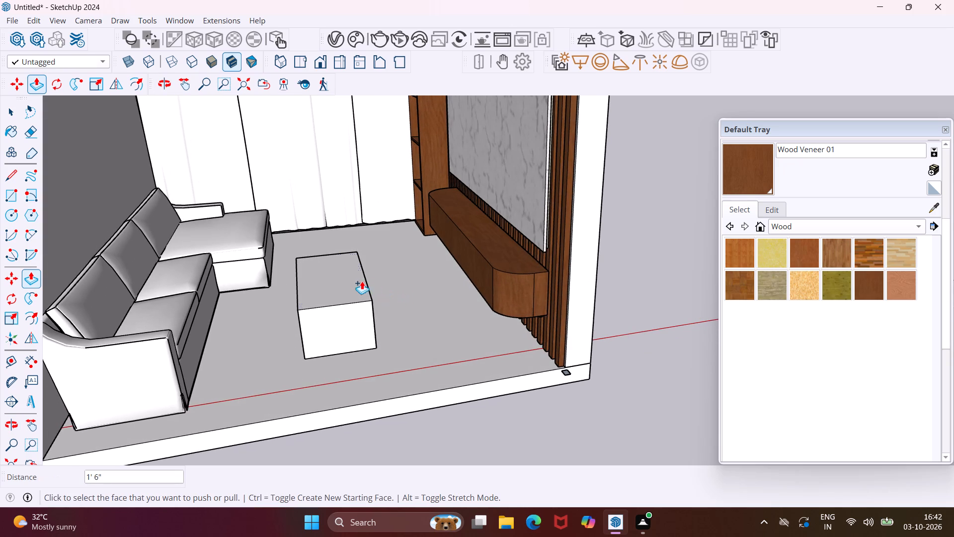
pyautogui.click(353, 279)
pyautogui.press('Escape')
pyautogui.press('space')
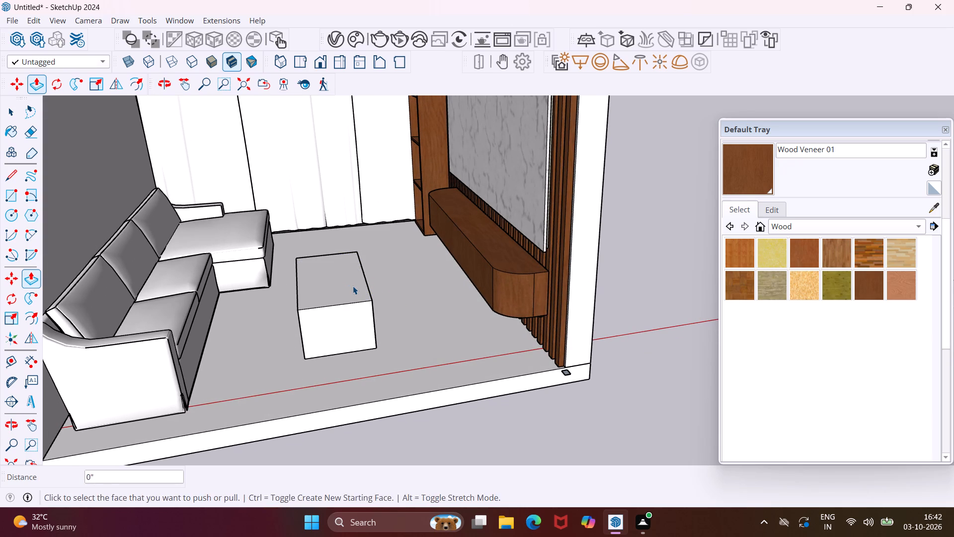
pyautogui.click(353, 286)
pyautogui.press('p')
pyautogui.click(353, 286)
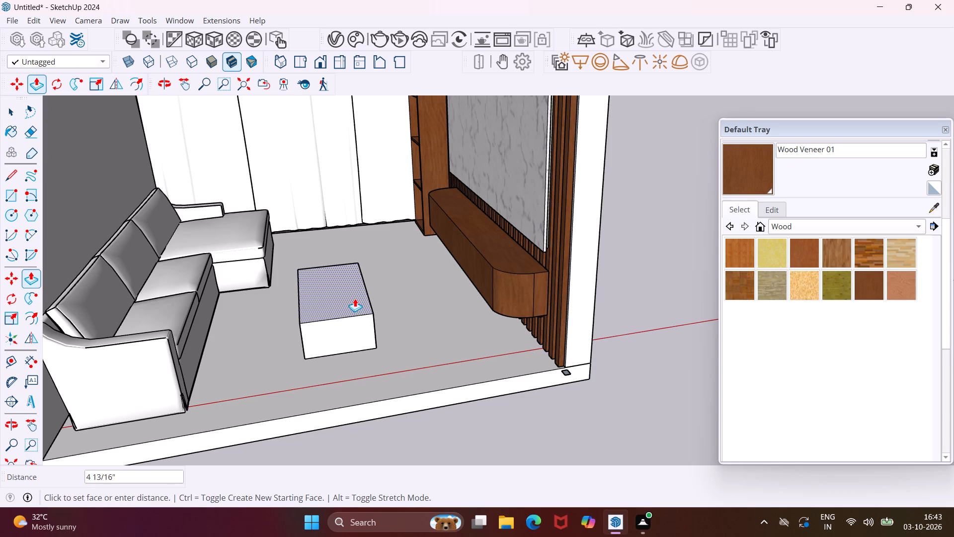
pyautogui.moveTo(355, 299); pyautogui.dragTo(284, 289, button='middle')
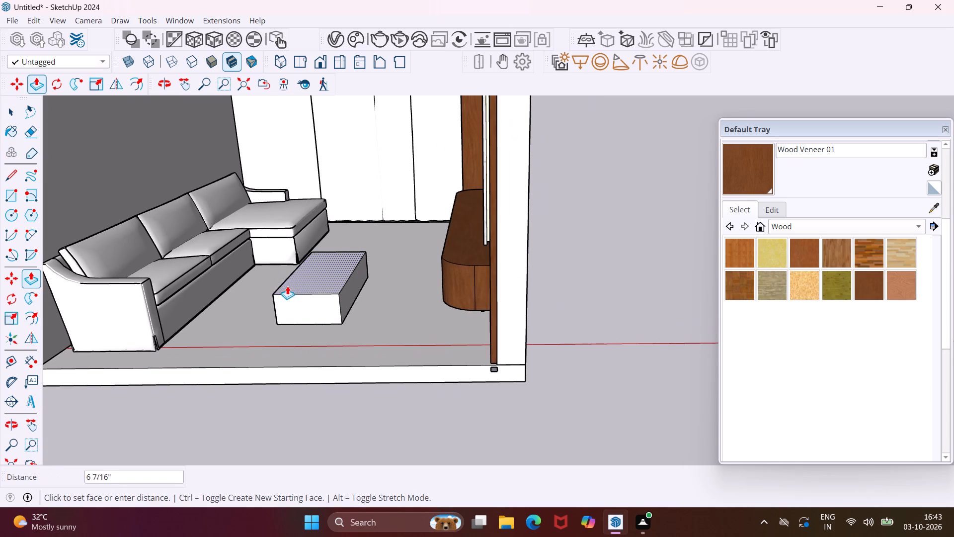
pyautogui.click(290, 284)
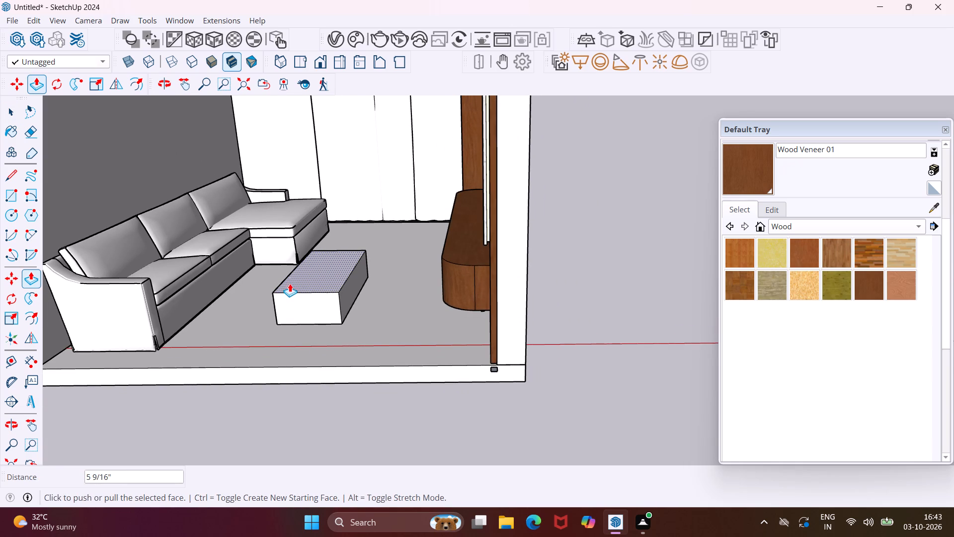
pyautogui.press('Escape')
pyautogui.press('space')
# Offset the block's top face outward about 7 7/16" to outline an overhanging tabletop.
pyautogui.click(313, 281)
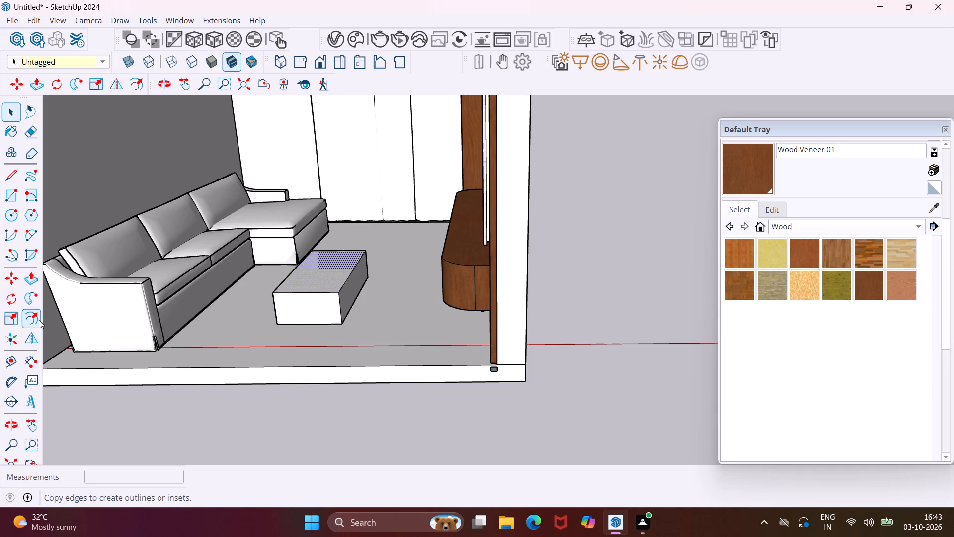
pyautogui.click(39, 320)
pyautogui.click(307, 297)
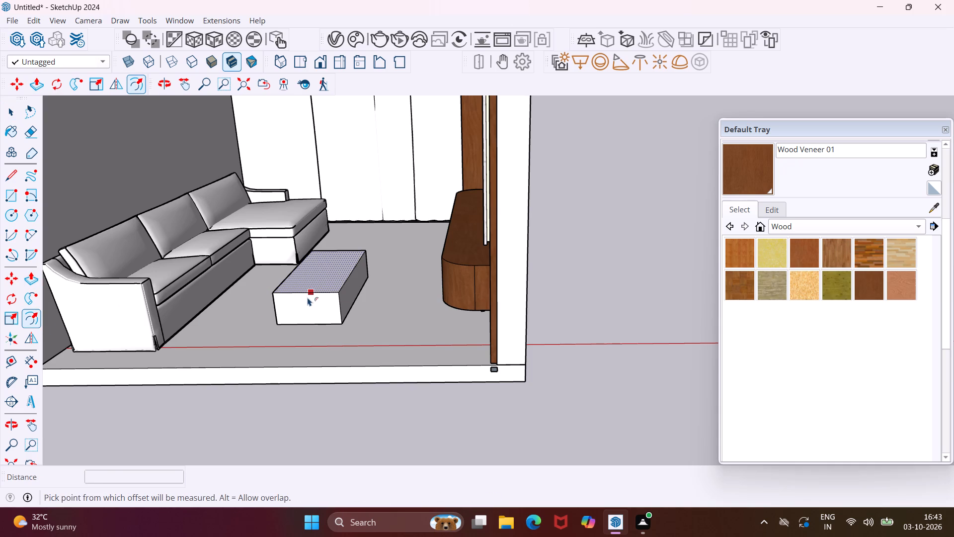
pyautogui.scroll(4, 309, 300)
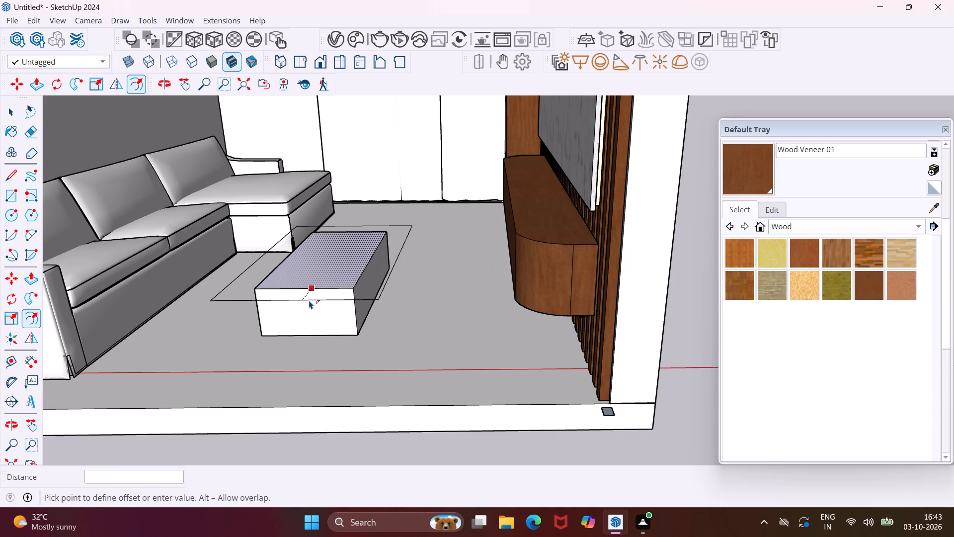
pyautogui.click(309, 300)
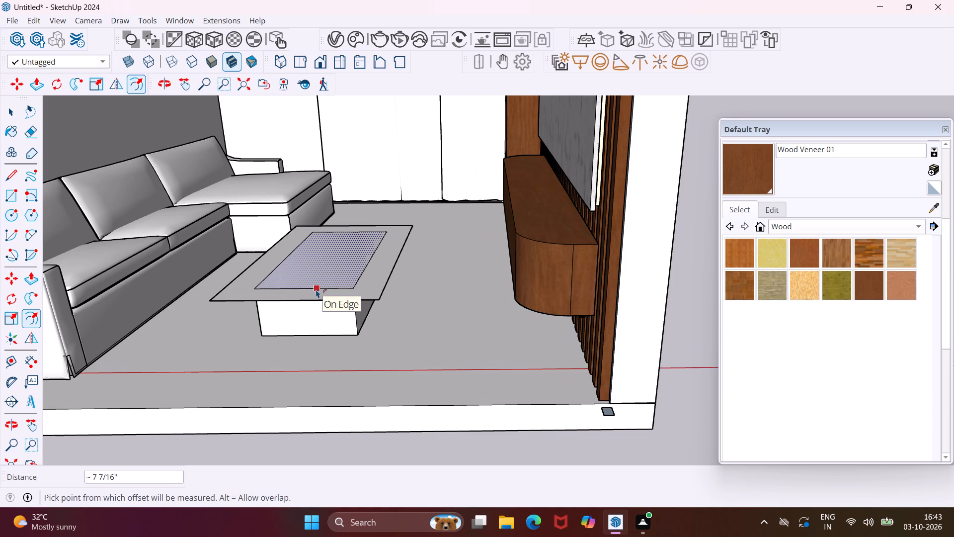
pyautogui.press('Escape')
pyautogui.press('space')
# Push/Pull the tabletop's outer border face up 2 3/8" to give the overhang its thickness.
pyautogui.moveTo(329, 291); pyautogui.dragTo(370, 316, button='middle')
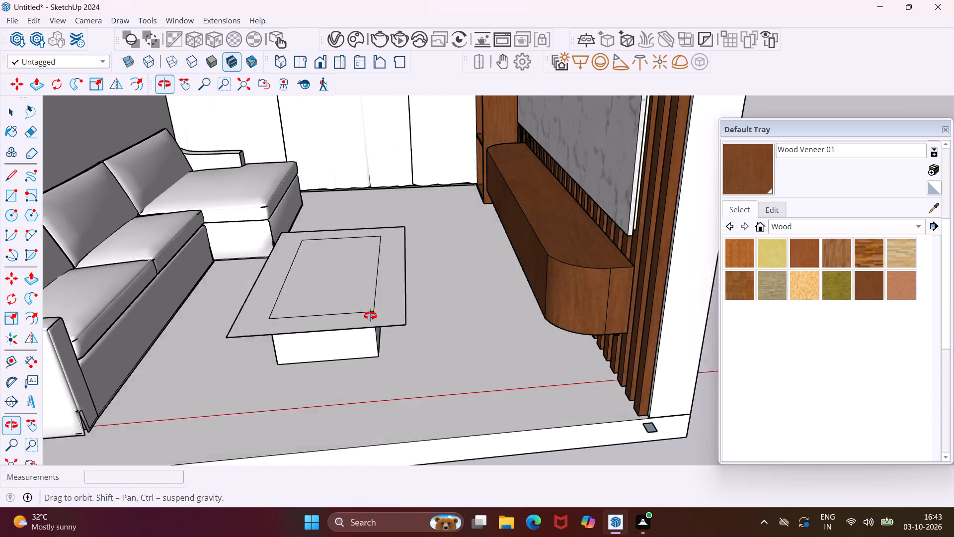
pyautogui.moveTo(370, 316); pyautogui.dragTo(381, 321, button='middle')
pyautogui.click(409, 319)
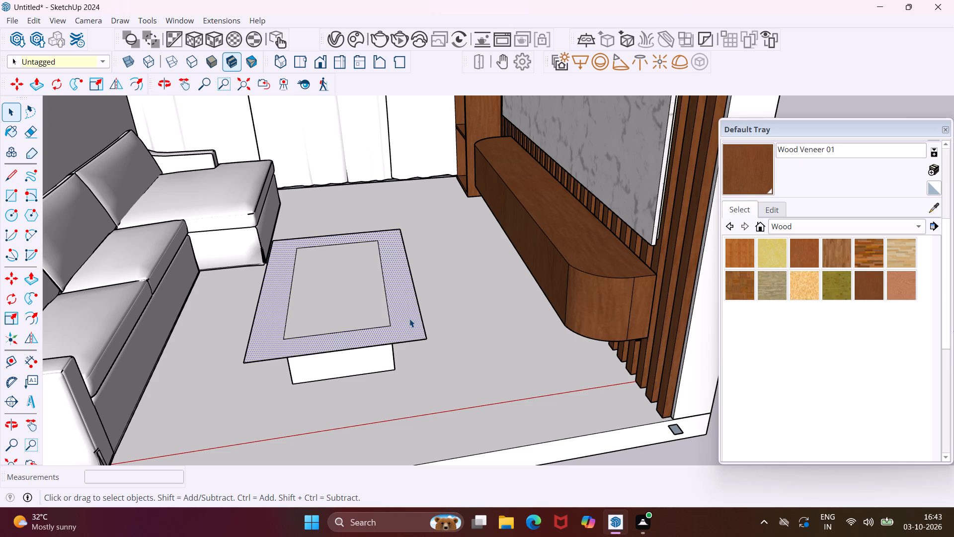
pyautogui.press('p')
pyautogui.click(409, 319)
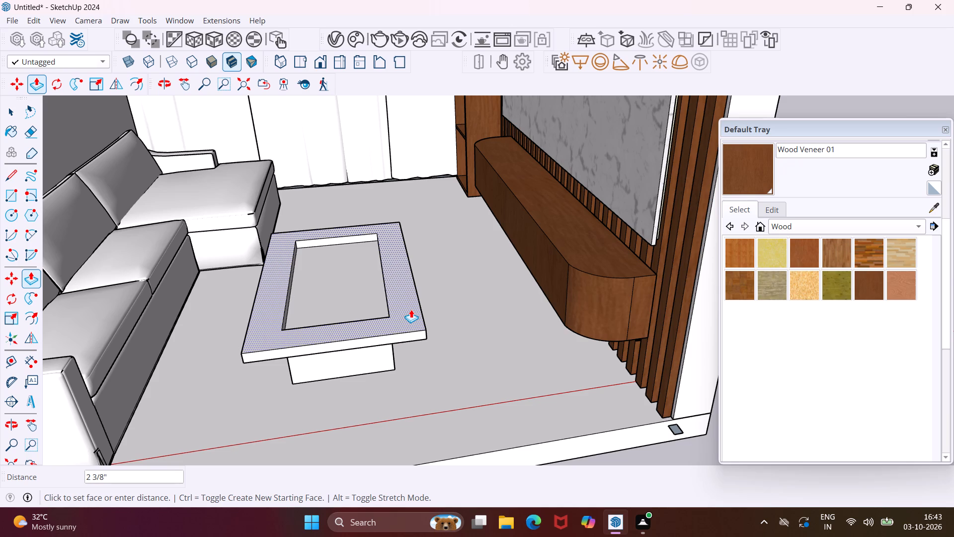
pyautogui.click(411, 309)
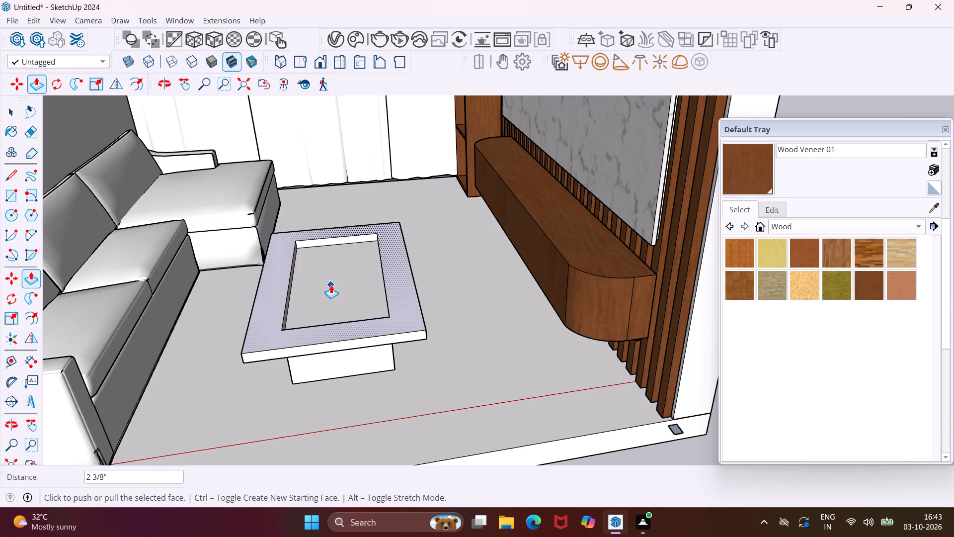
pyautogui.press('Escape')
pyautogui.press('space')
# Push/Pull the recessed inner face up 2 3/8" flush with the tabletop border.
pyautogui.click(331, 285)
pyautogui.press('p')
pyautogui.click(331, 285)
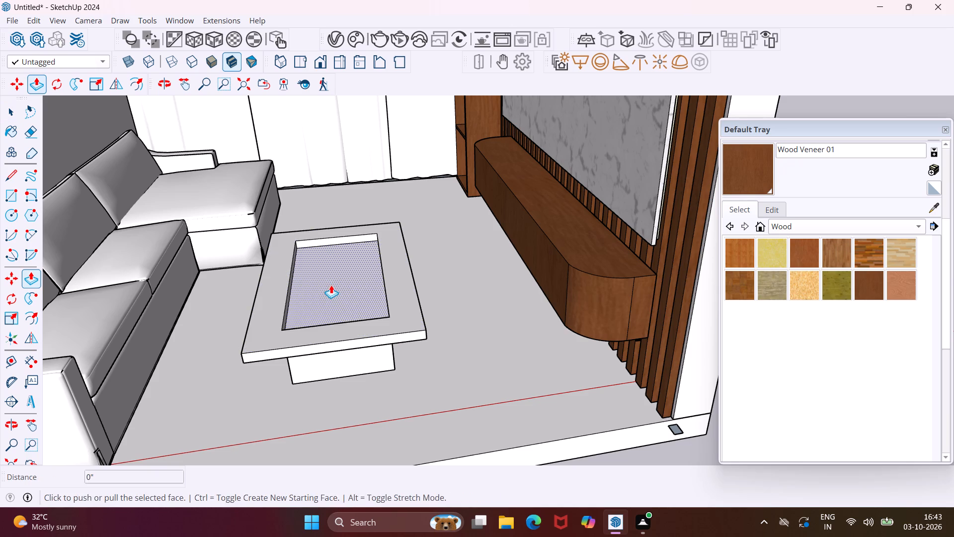
pyautogui.click(399, 313)
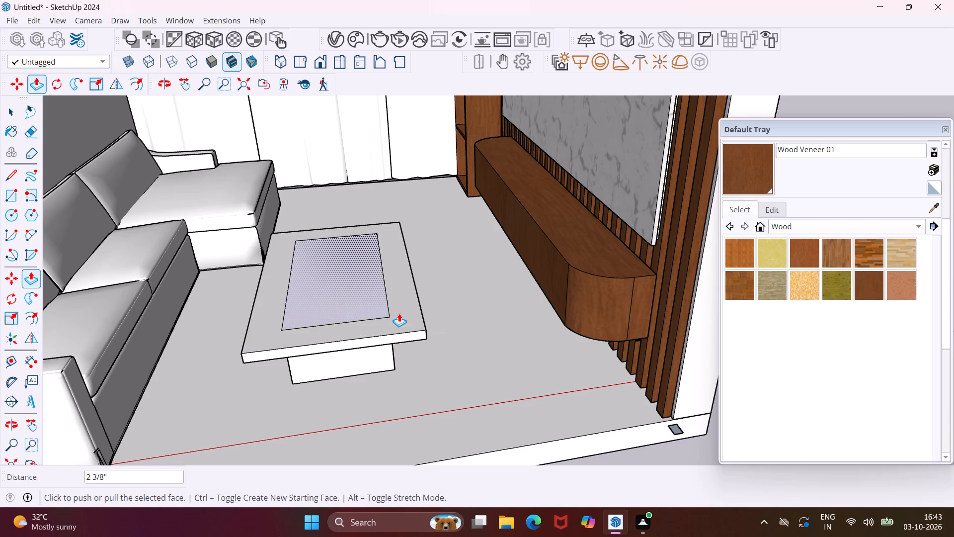
pyautogui.press('Escape')
pyautogui.press('space')
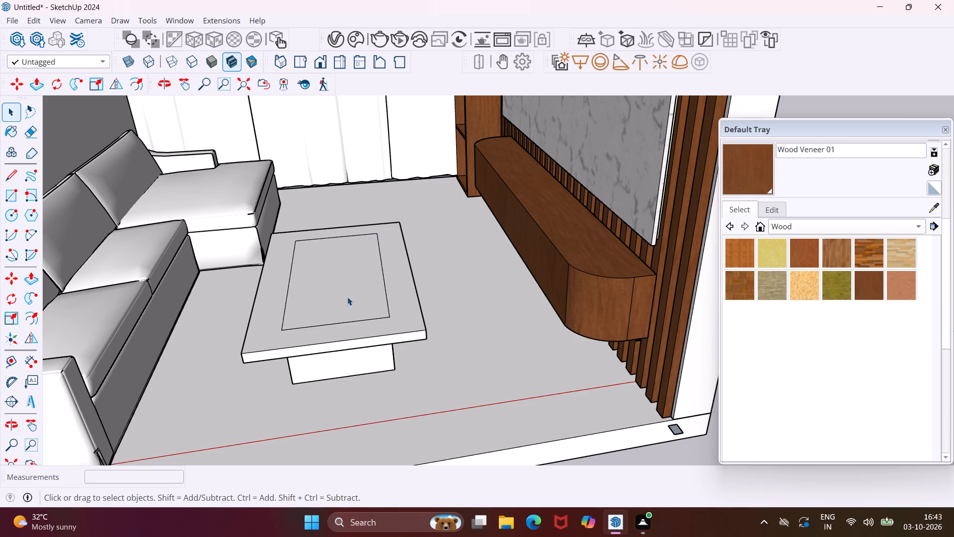
# Erase the four inner rectangle edges from the tabletop surface.
pyautogui.press('e')
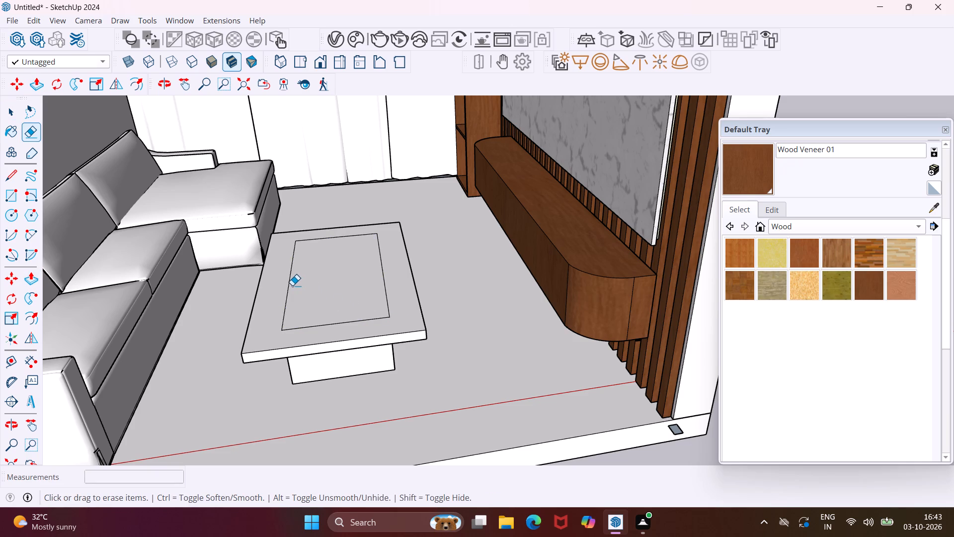
pyautogui.click(286, 295)
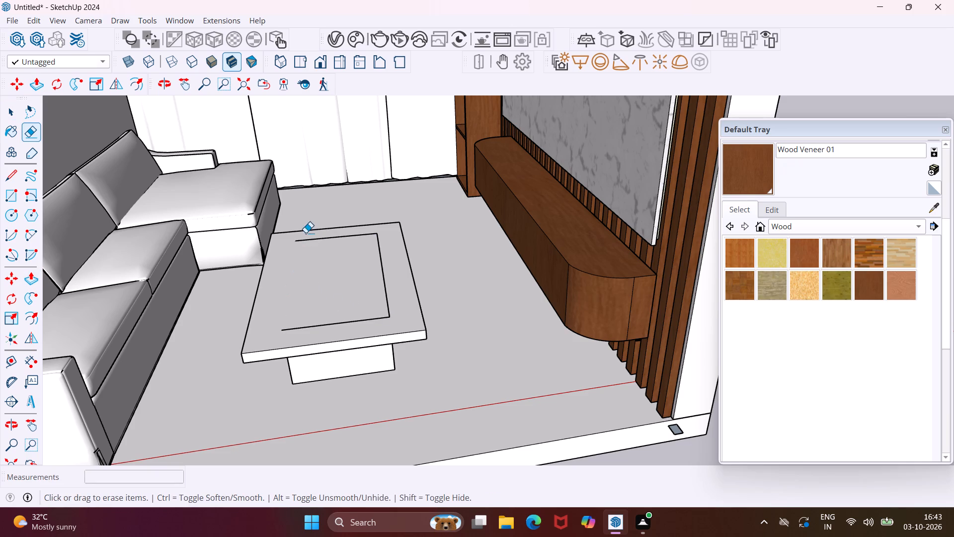
pyautogui.click(311, 239)
pyautogui.click(382, 267)
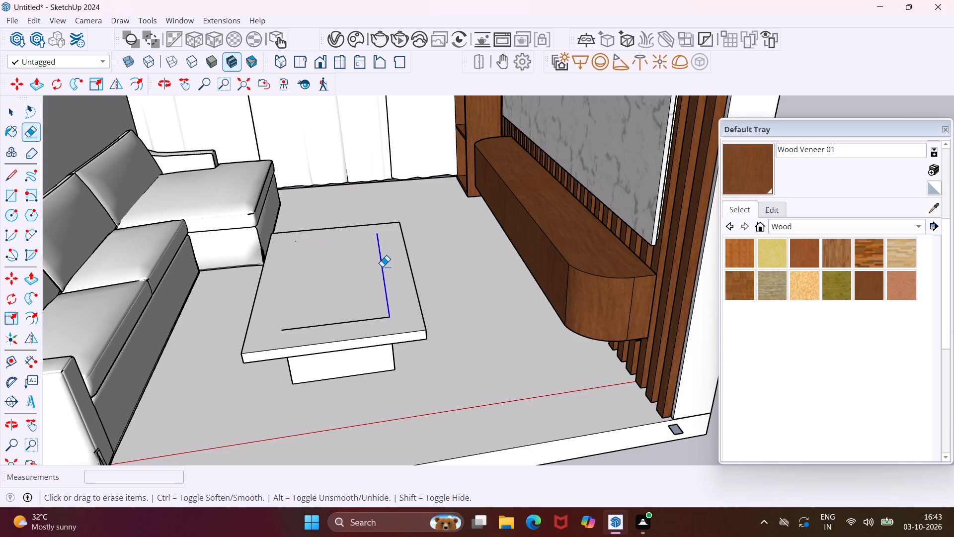
pyautogui.click(370, 317)
pyautogui.click(342, 324)
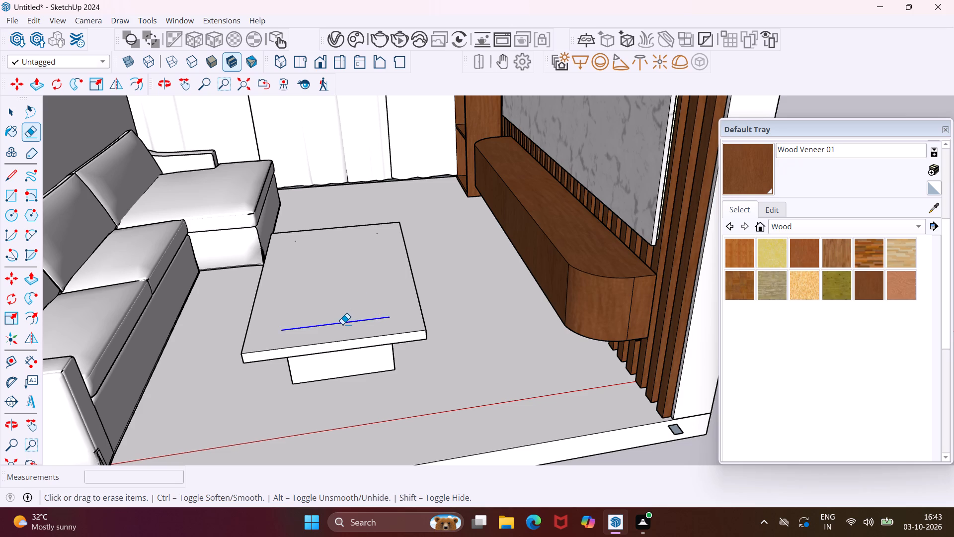
# Erase the tiny leftover edge marks at the former inner rectangle's corners on the tabletop.
pyautogui.scroll(10, 302, 240)
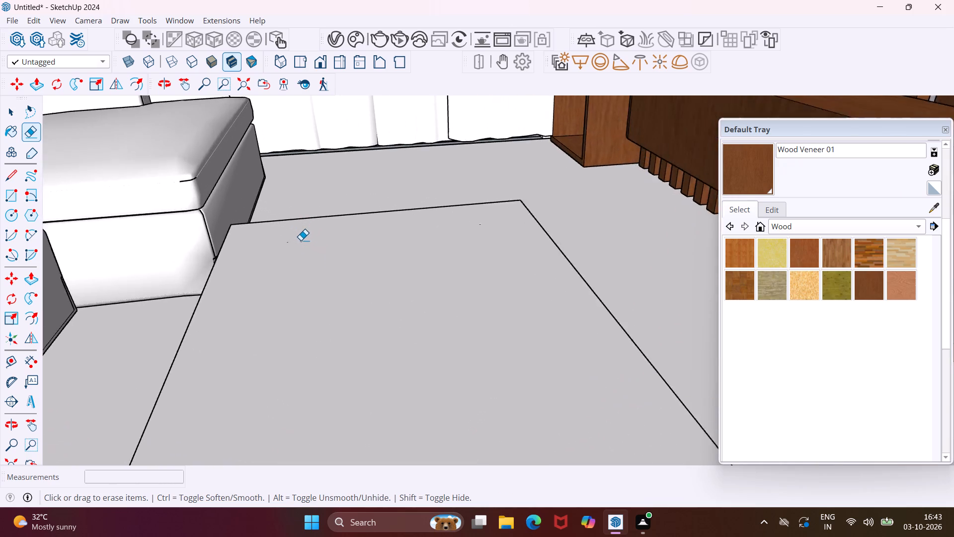
pyautogui.scroll(2, 301, 240)
pyautogui.click(282, 243)
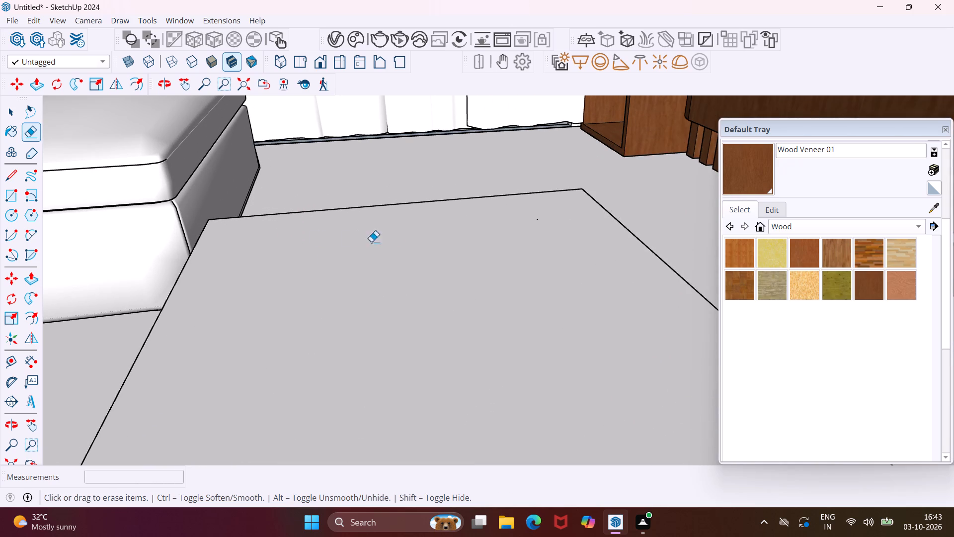
pyautogui.click(537, 218)
pyautogui.scroll(-12, 424, 248)
pyautogui.scroll(4, 386, 358)
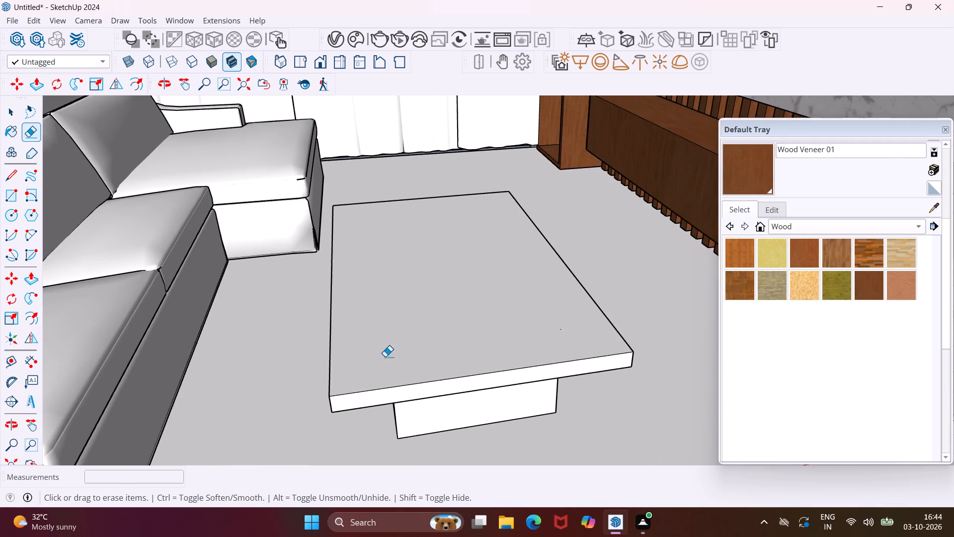
pyautogui.scroll(3, 385, 357)
pyautogui.click(390, 351)
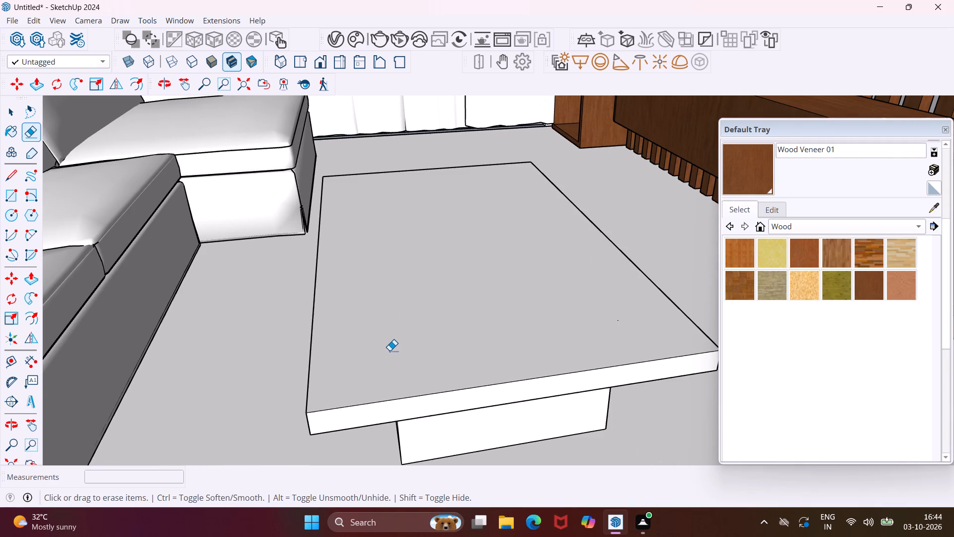
pyautogui.click(620, 319)
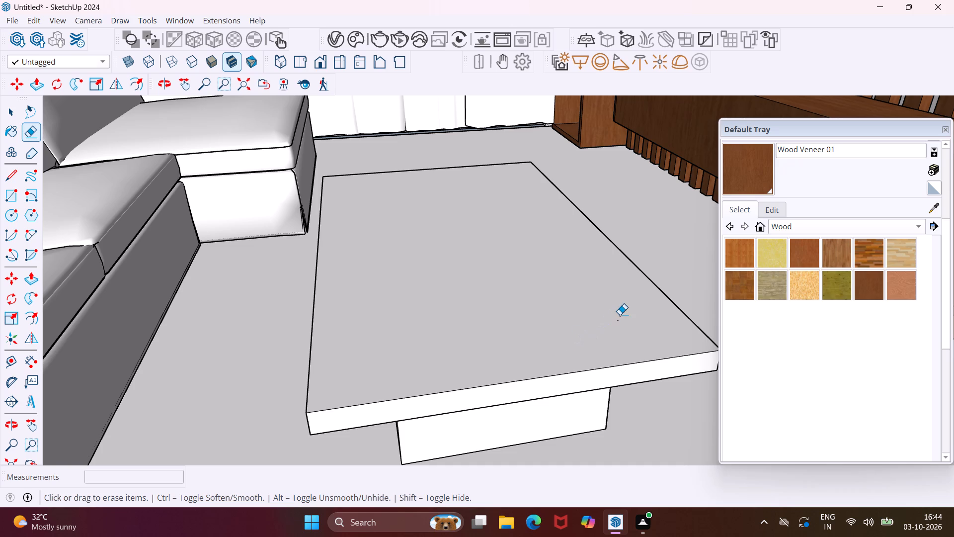
pyautogui.click(618, 321)
pyautogui.press('Escape')
pyautogui.press('space')
# Paint the side faces of the table base with the Wood Veneer 01 material.
pyautogui.click(749, 181)
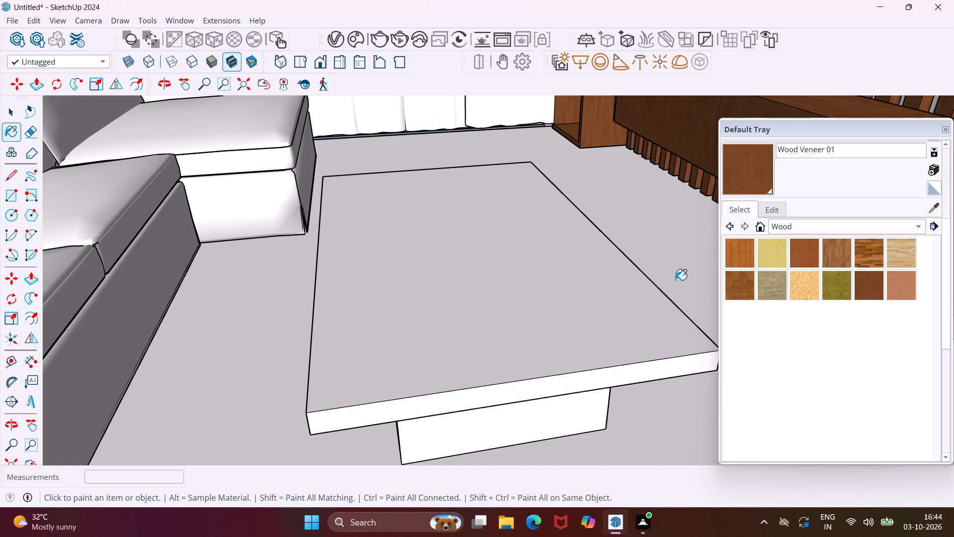
pyautogui.moveTo(548, 428); pyautogui.dragTo(501, 348, button='middle')
pyautogui.click(491, 356)
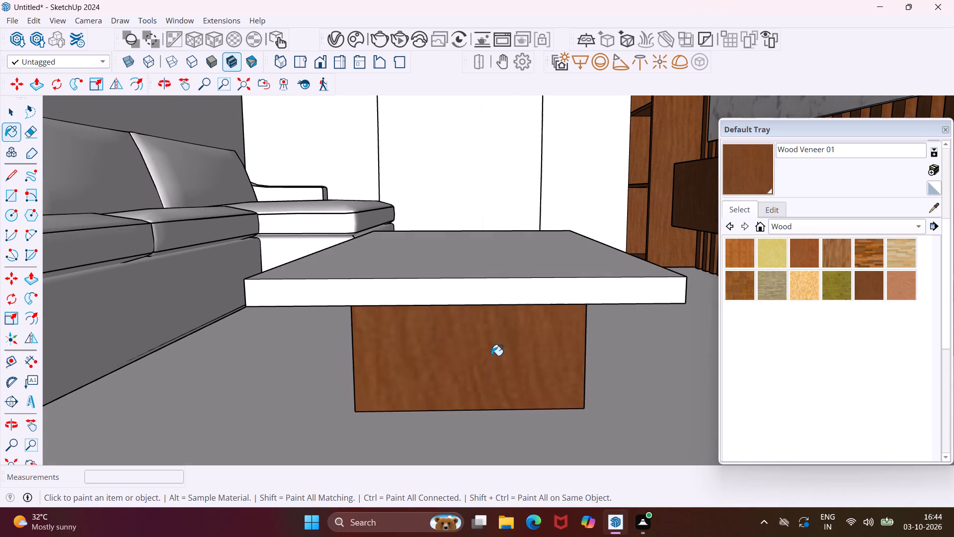
pyautogui.moveTo(488, 356); pyautogui.dragTo(605, 308, button='middle')
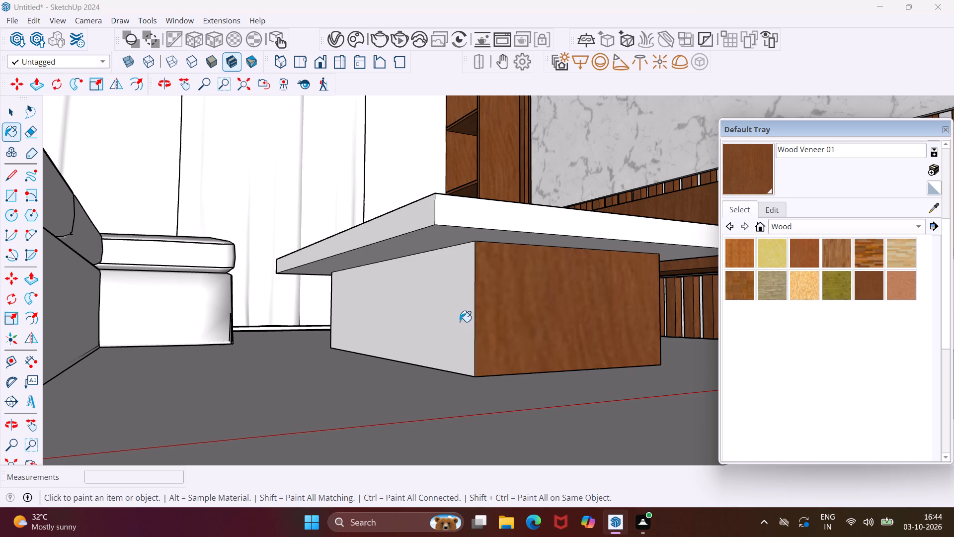
pyautogui.click(460, 322)
pyautogui.moveTo(436, 309); pyautogui.dragTo(583, 443, button='middle')
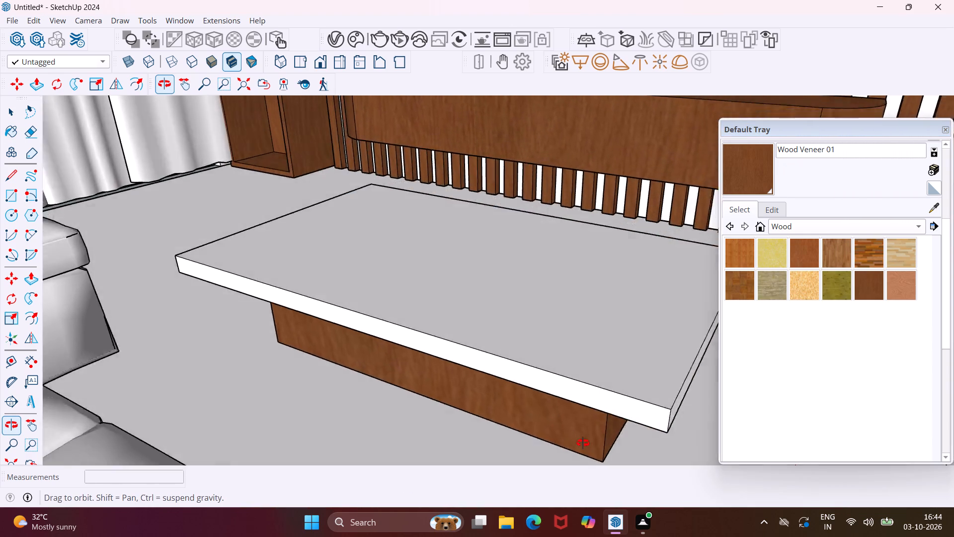
pyautogui.moveTo(583, 443); pyautogui.dragTo(641, 459, button='middle')
pyautogui.moveTo(268, 351); pyautogui.dragTo(671, 277, button='middle')
pyautogui.click(608, 292)
pyautogui.moveTo(533, 290); pyautogui.dragTo(594, 299, button='middle')
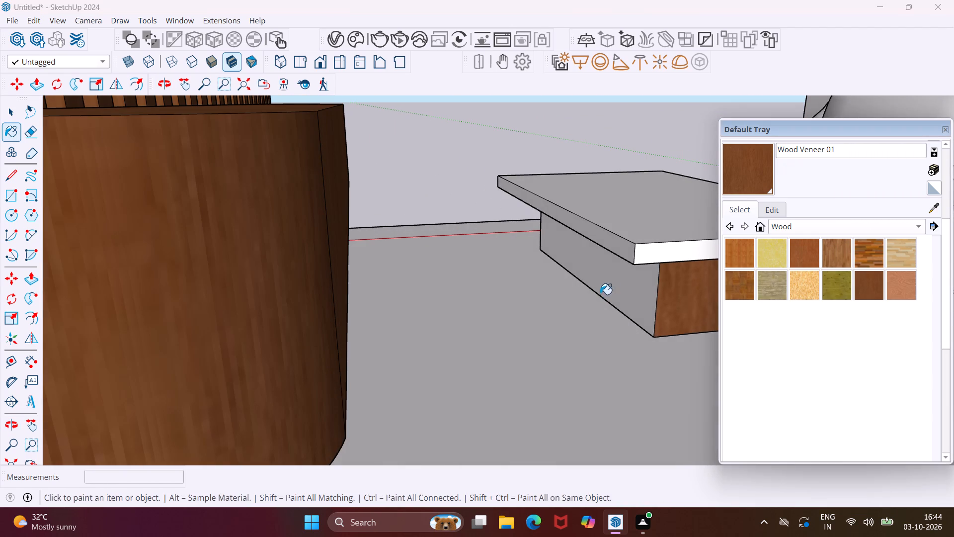
pyautogui.click(630, 284)
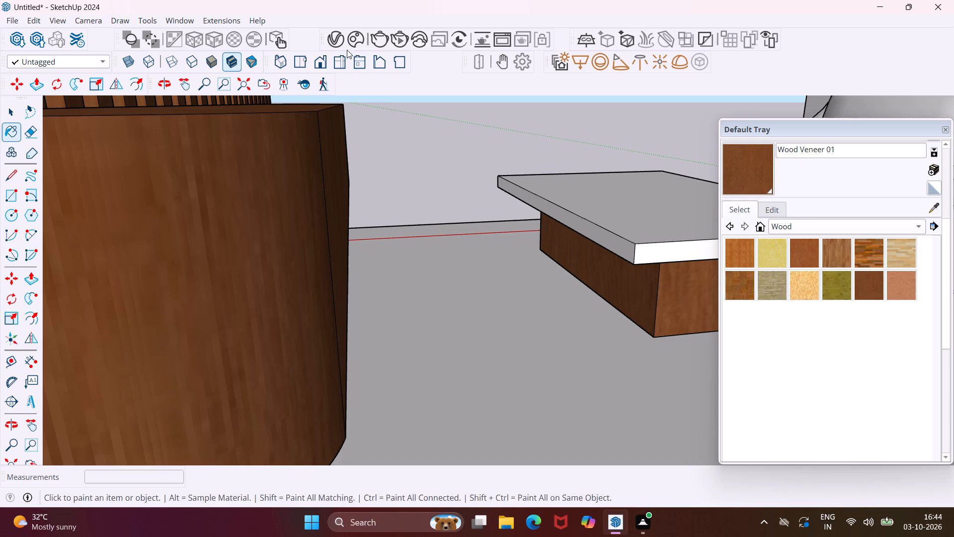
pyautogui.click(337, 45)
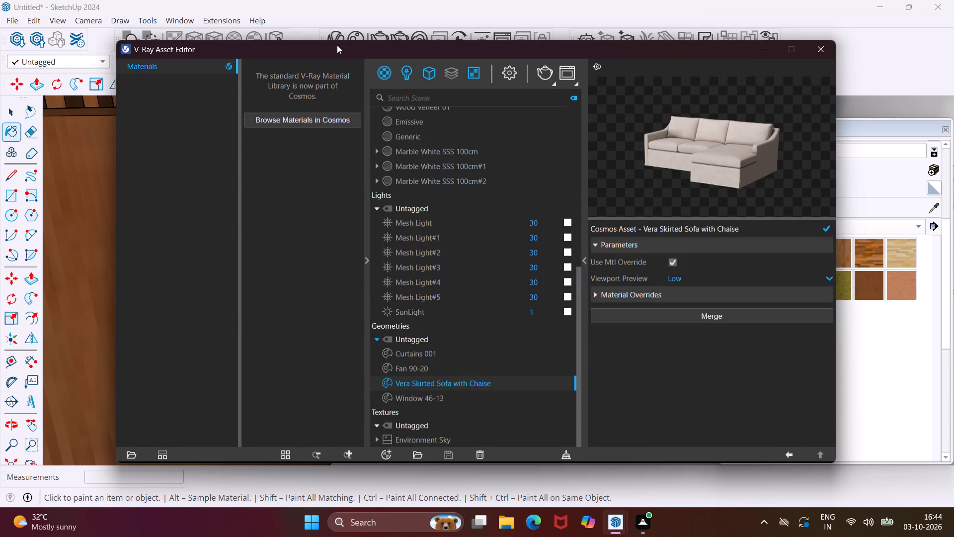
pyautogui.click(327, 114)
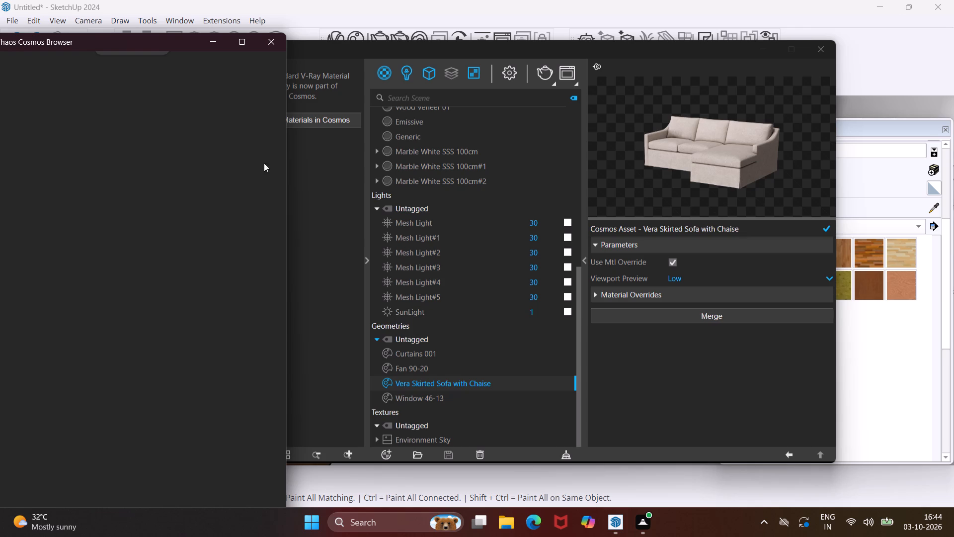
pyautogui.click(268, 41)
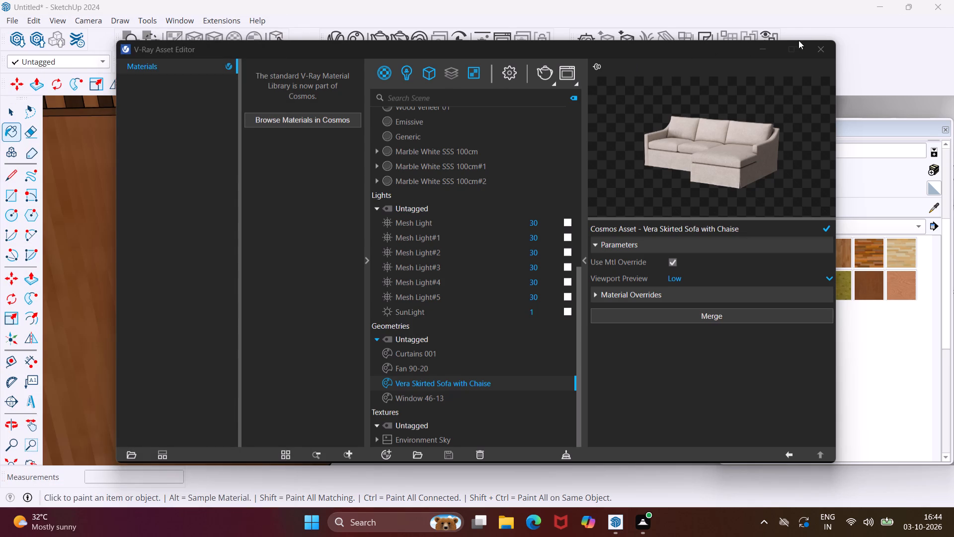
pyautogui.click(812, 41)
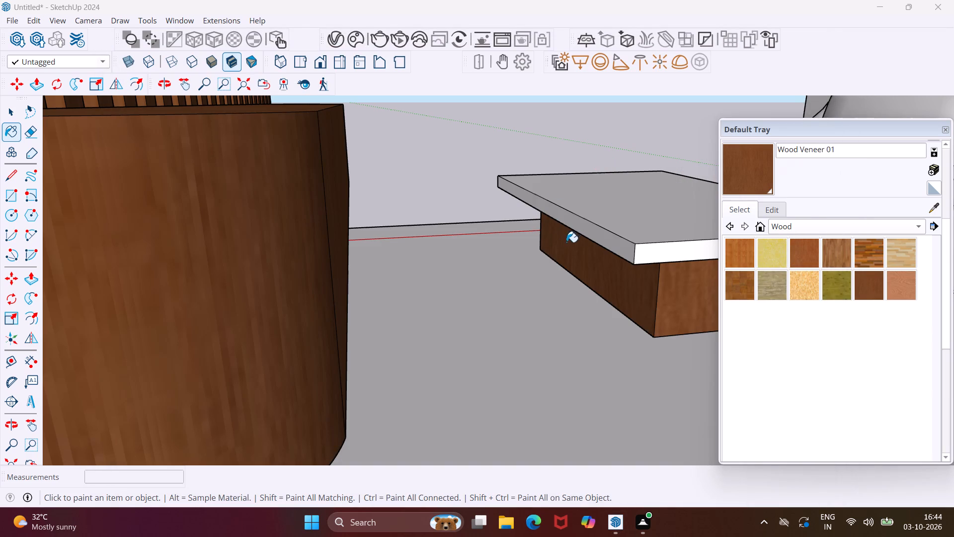
# Paint the unpainted underside face near the end of the wall-mounted wooden cabinet with Wood Veneer 01.
pyautogui.moveTo(524, 243); pyautogui.dragTo(953, 315, button='middle')
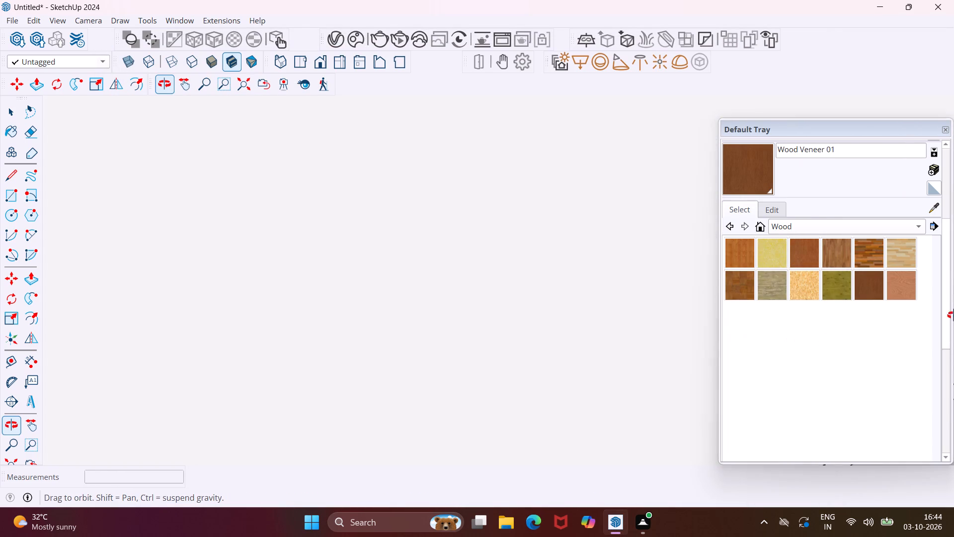
pyautogui.moveTo(953, 315); pyautogui.dragTo(953, 197, button='middle')
pyautogui.moveTo(69, 301); pyautogui.dragTo(390, 268, button='middle')
pyautogui.scroll(-4, 250, 261)
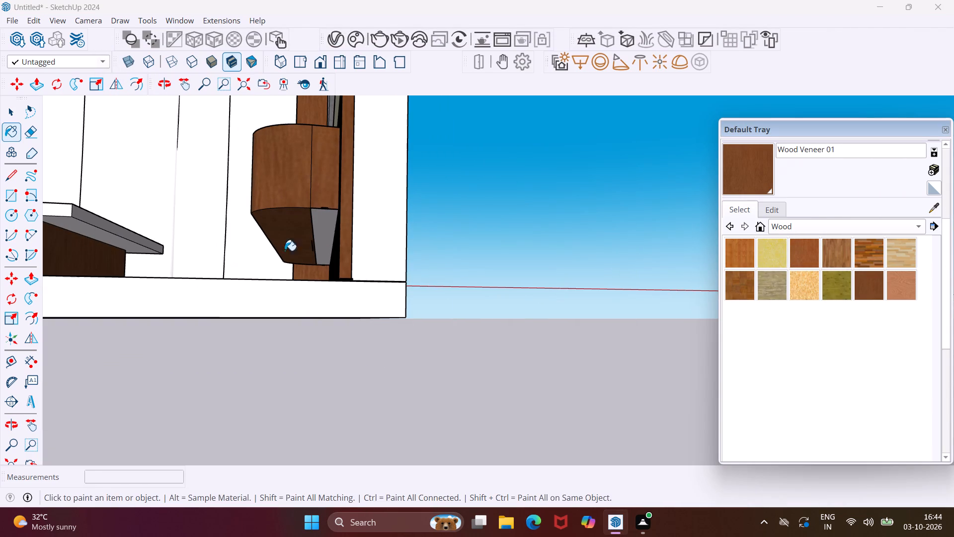
pyautogui.scroll(4, 320, 225)
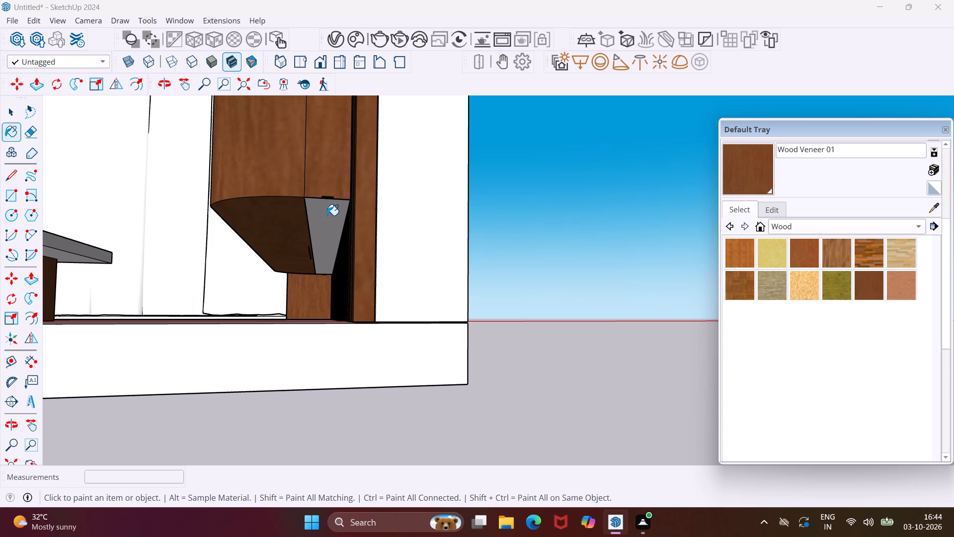
pyautogui.click(327, 215)
pyautogui.moveTo(329, 215); pyautogui.dragTo(493, 270, button='middle')
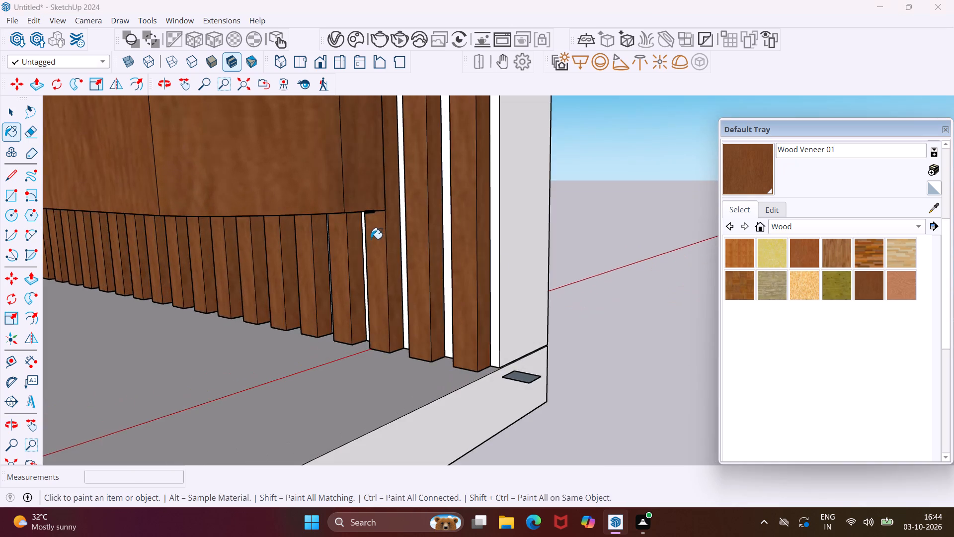
pyautogui.scroll(-20, 371, 238)
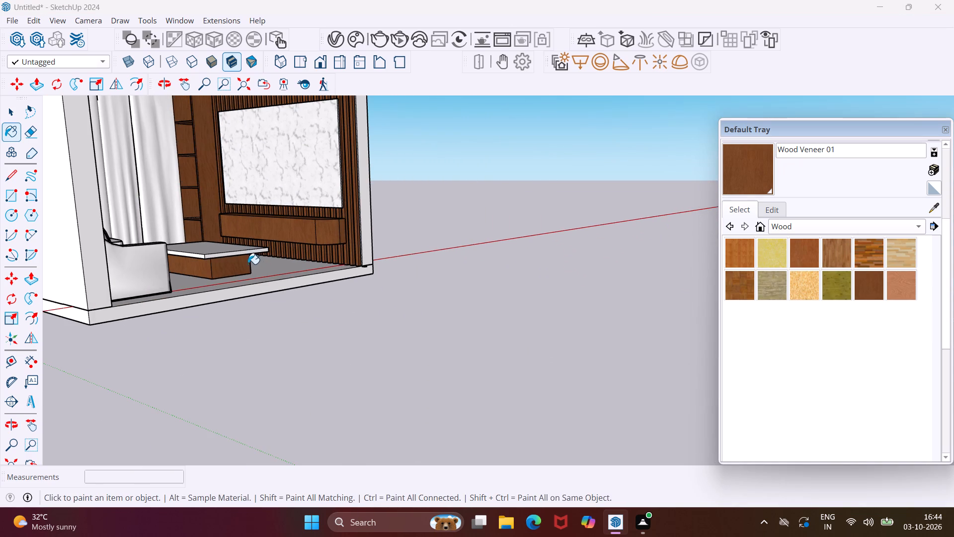
pyautogui.moveTo(247, 263); pyautogui.dragTo(160, 284, button='middle')
pyautogui.press('Escape')
pyautogui.press('space')
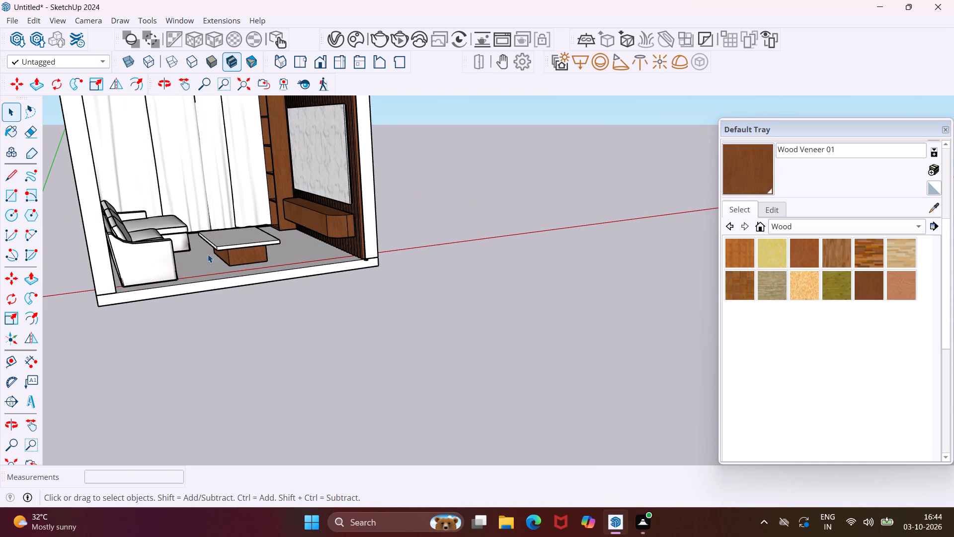
# Apply the Marble White SSS 100cm#2 material to the centre table's top surface, two adjacent edge faces and underside.
pyautogui.click(344, 41)
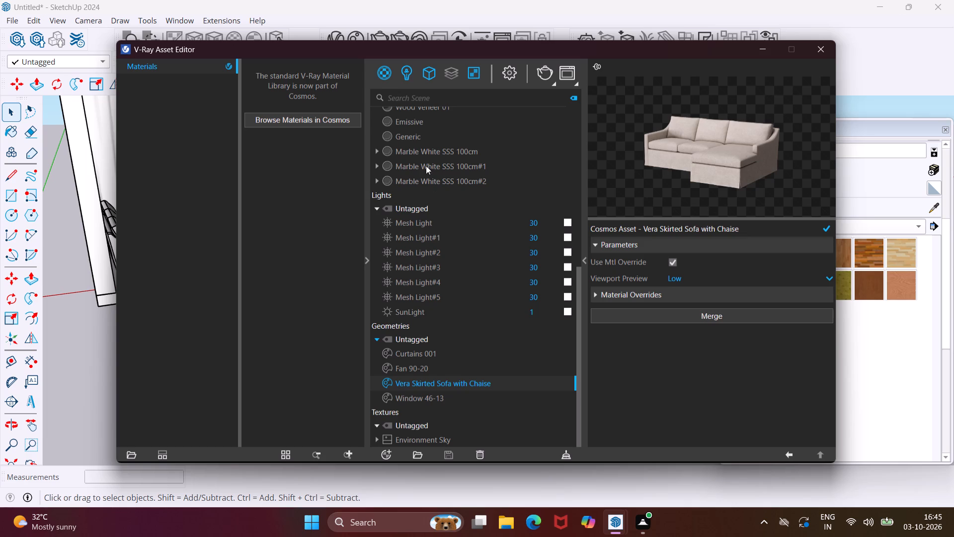
pyautogui.scroll(1, 422, 161)
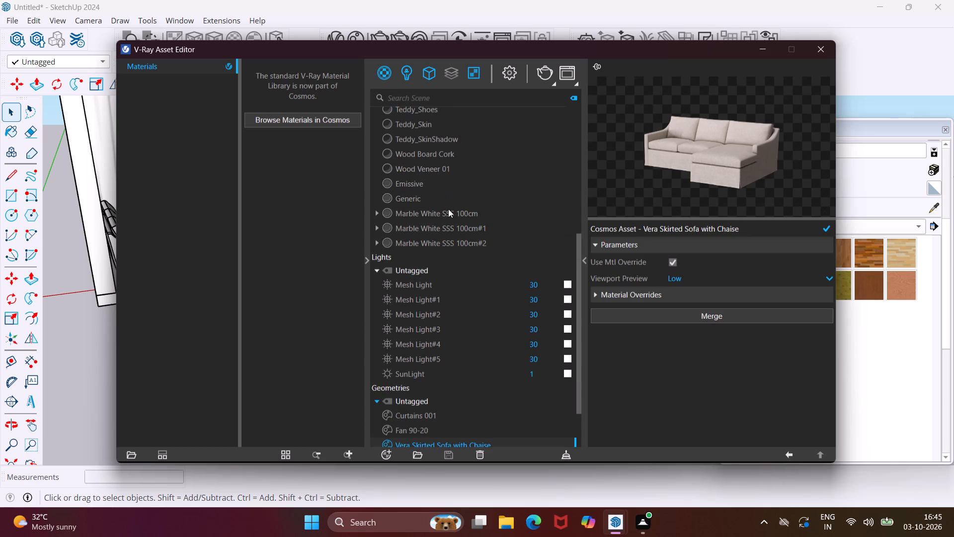
pyautogui.click(445, 247)
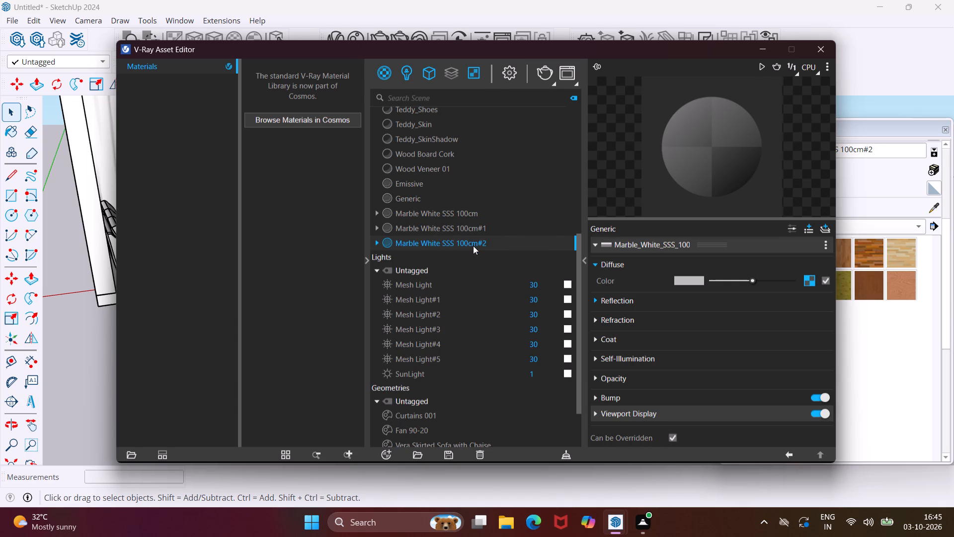
pyautogui.doubleClick(499, 243)
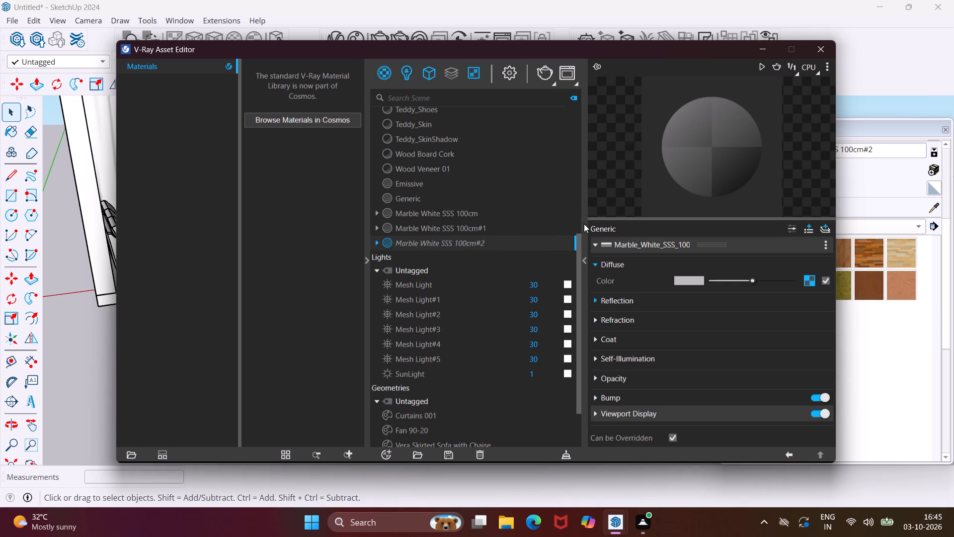
pyautogui.click(824, 52)
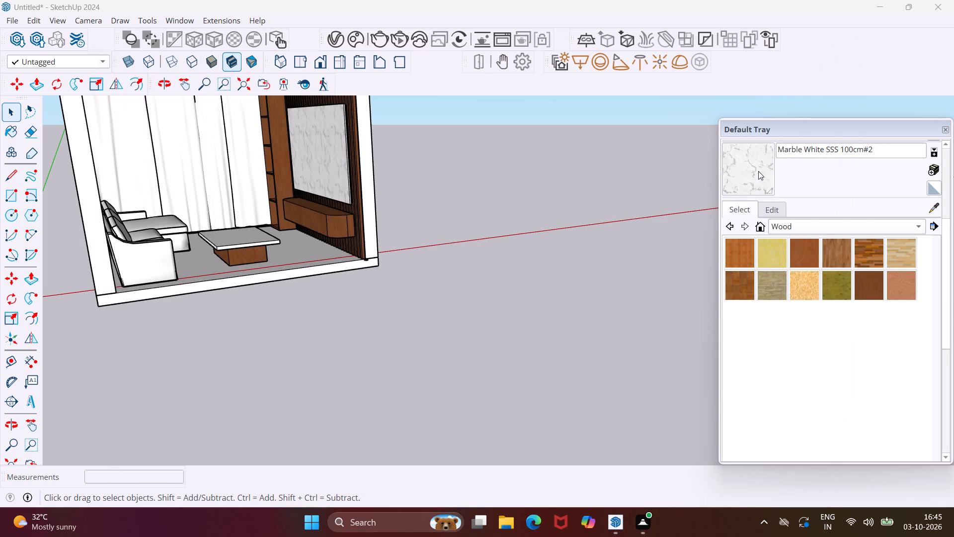
pyautogui.click(758, 171)
pyautogui.scroll(4, 208, 233)
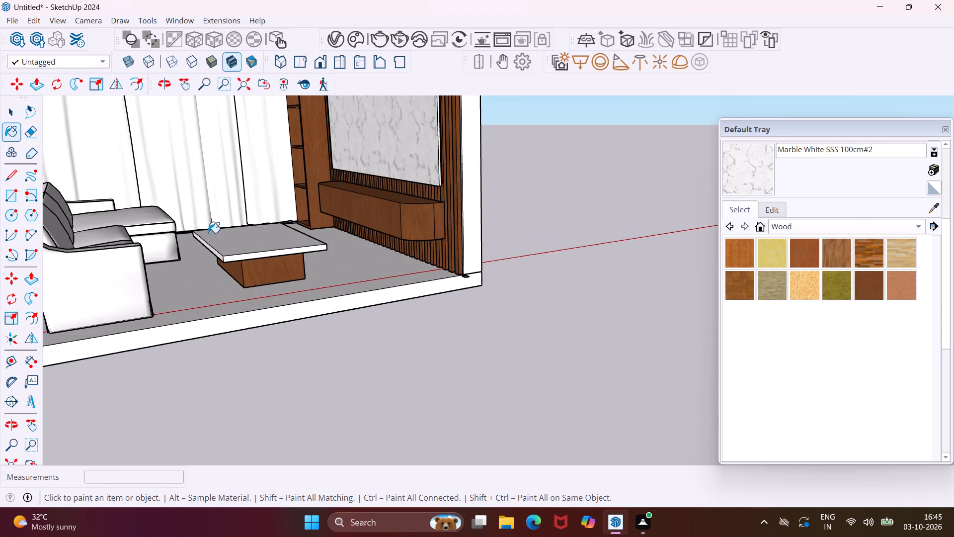
pyautogui.scroll(13, 208, 233)
pyautogui.click(286, 277)
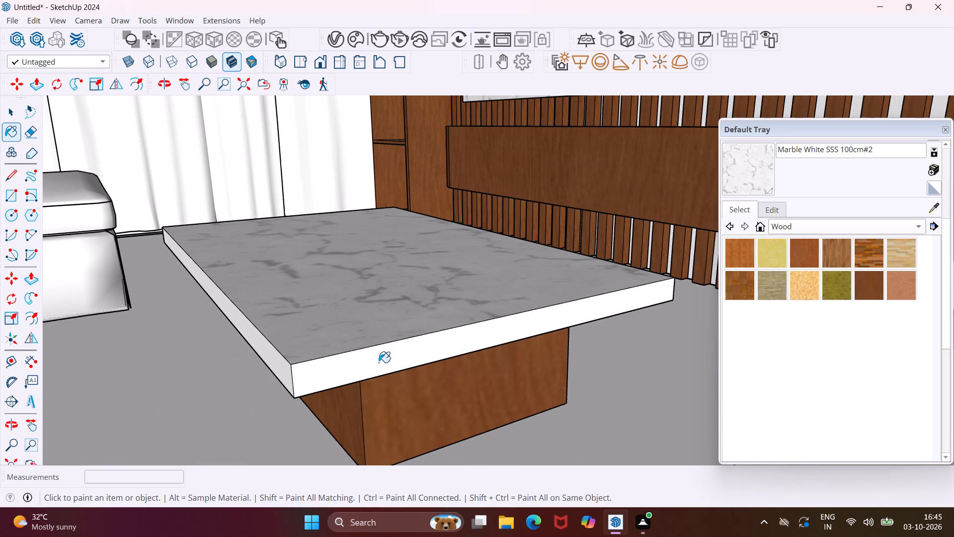
pyautogui.click(379, 362)
pyautogui.click(286, 375)
pyautogui.moveTo(306, 366); pyautogui.dragTo(261, 267, button='middle')
pyautogui.click(261, 257)
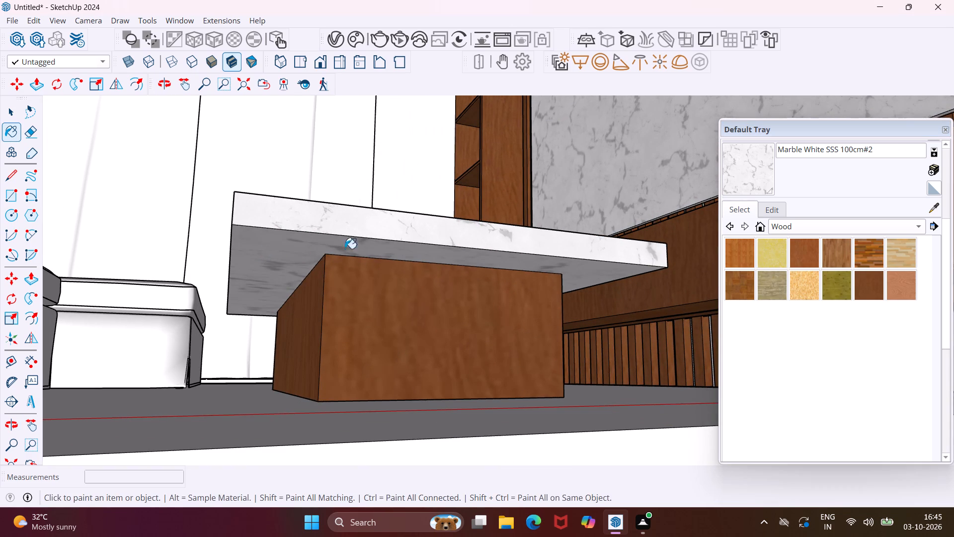
# Paint the remaining two edge faces of the tabletop with Marble White SSS 100cm#2.
pyautogui.moveTo(379, 206); pyautogui.dragTo(565, 368, button='middle')
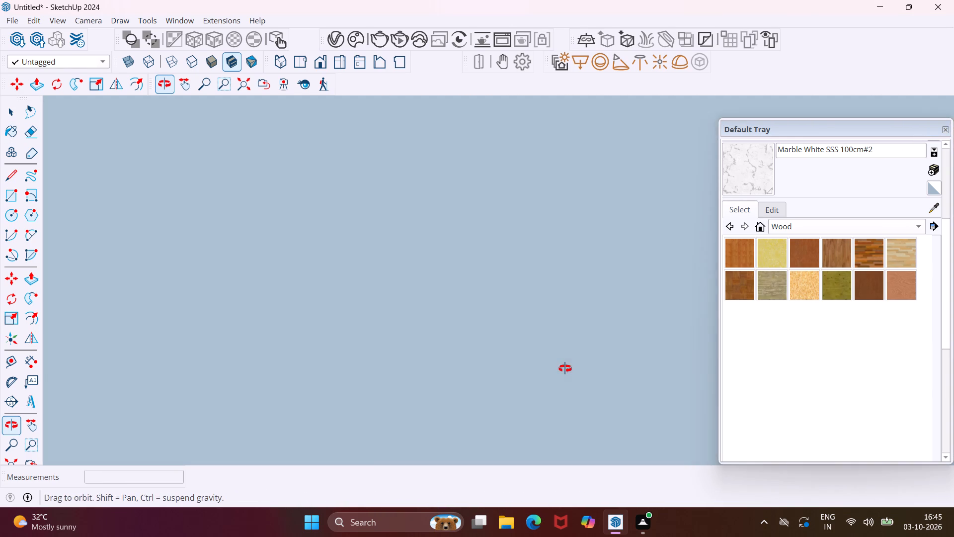
pyautogui.moveTo(565, 368); pyautogui.dragTo(246, 341, button='middle')
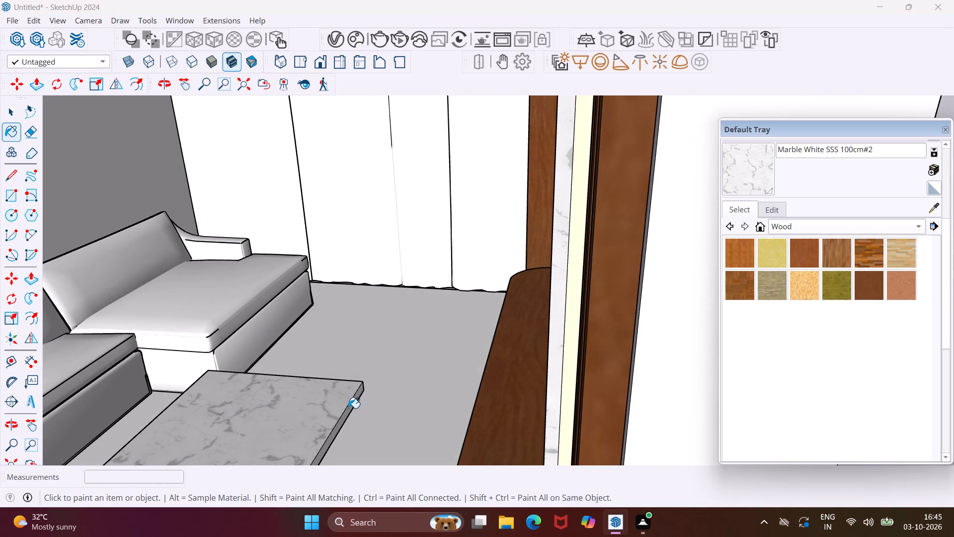
pyautogui.scroll(8, 348, 408)
pyautogui.click(353, 405)
pyautogui.moveTo(287, 384); pyautogui.dragTo(289, 385, button='middle')
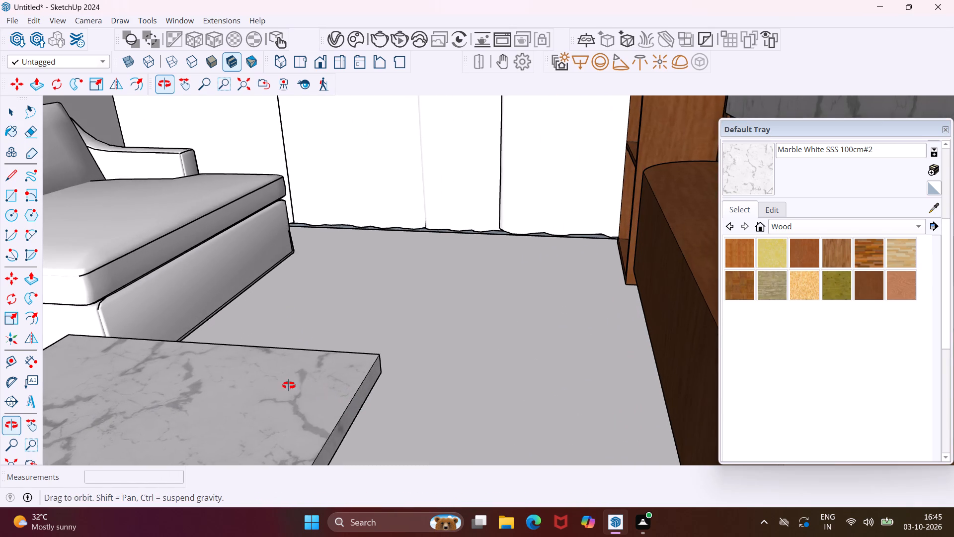
pyautogui.moveTo(289, 385); pyautogui.dragTo(689, 424, button='middle')
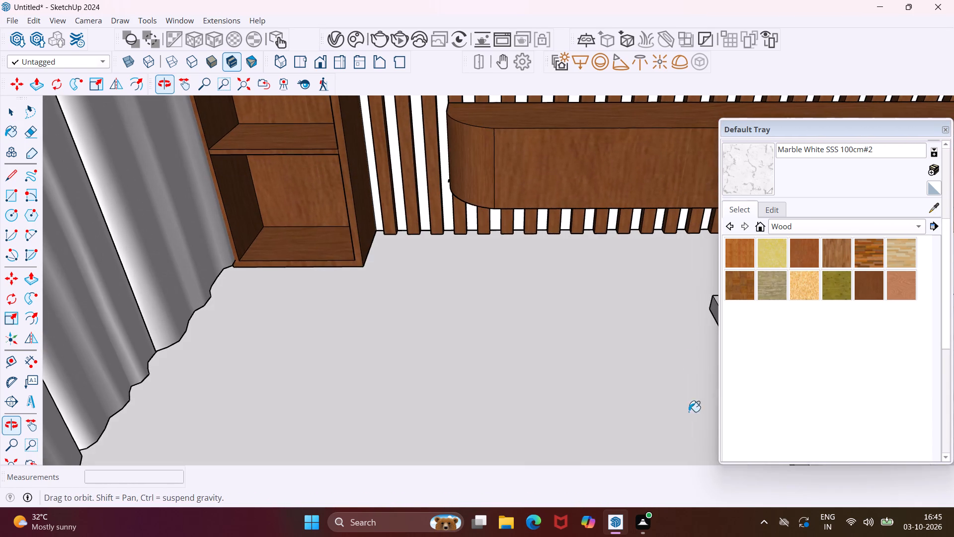
pyautogui.scroll(10, 725, 310)
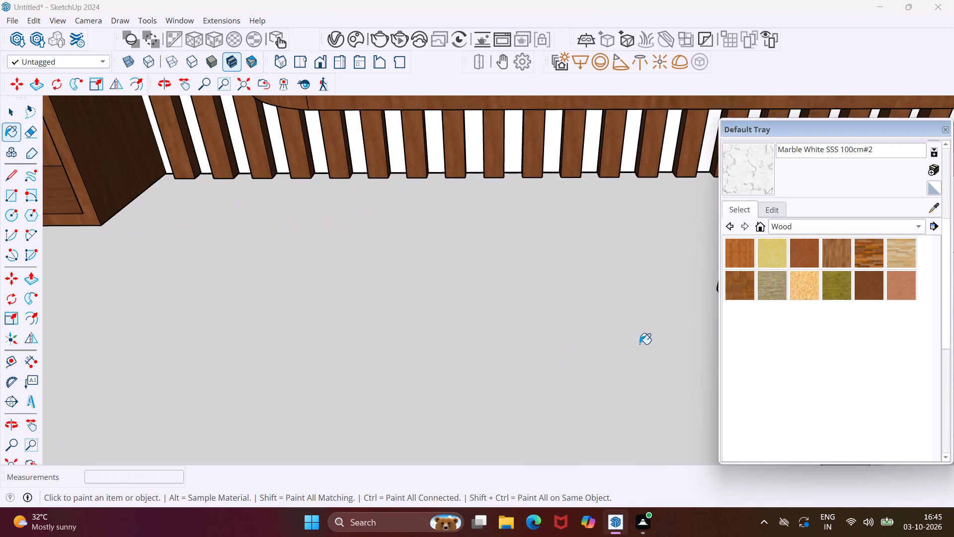
pyautogui.click(180, 92)
pyautogui.moveTo(407, 295); pyautogui.dragTo(116, 354)
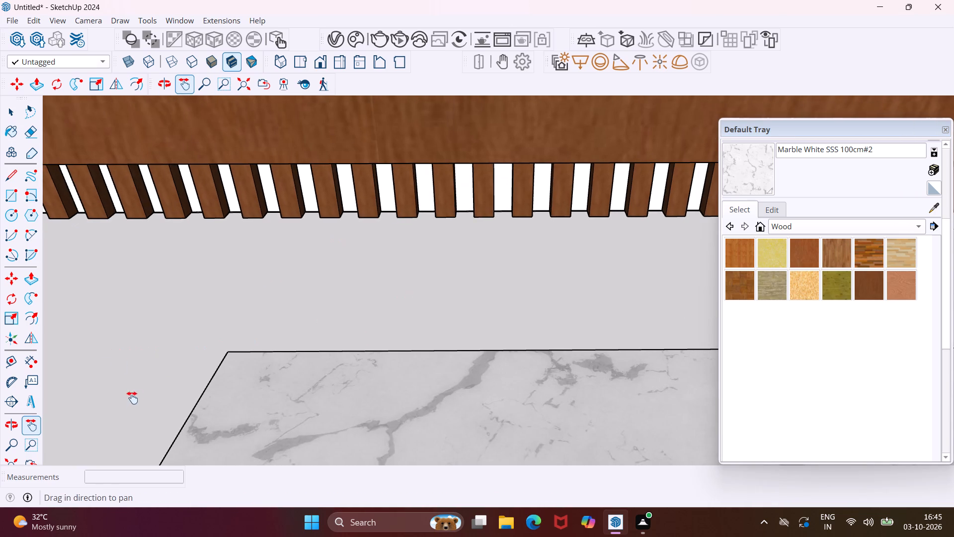
pyautogui.moveTo(134, 402); pyautogui.dragTo(256, 353, button='middle')
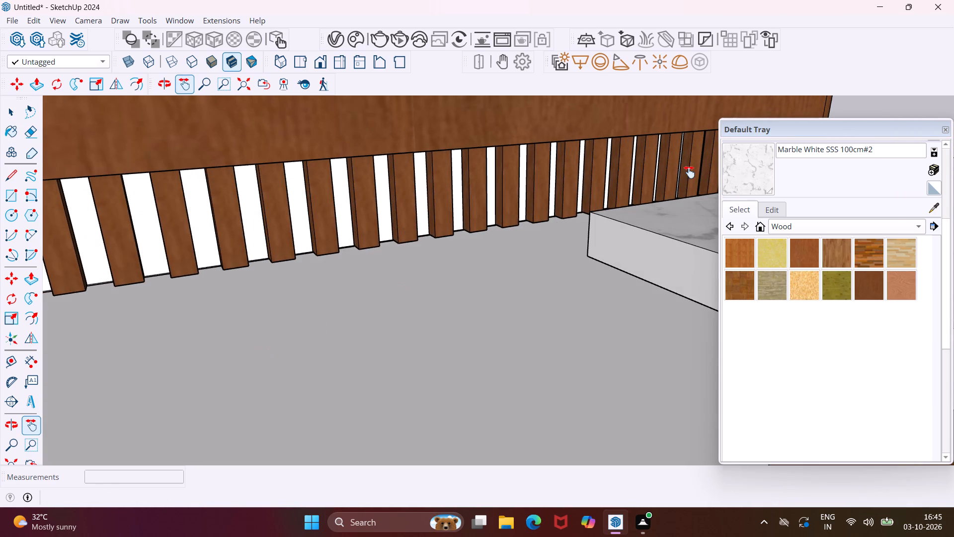
pyautogui.click(731, 179)
pyautogui.click(682, 255)
pyautogui.moveTo(671, 252); pyautogui.dragTo(670, 252, button='middle')
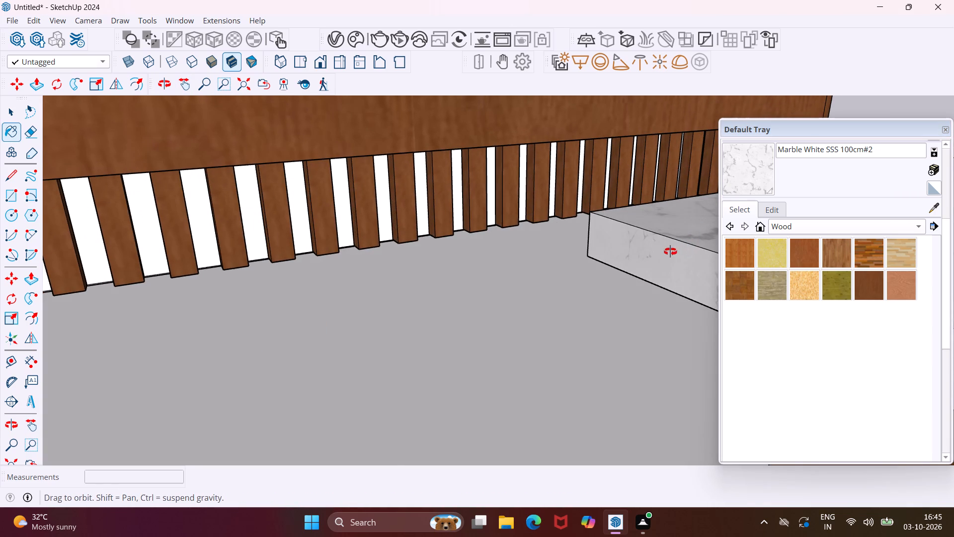
pyautogui.moveTo(670, 252); pyautogui.dragTo(229, 282, button='middle')
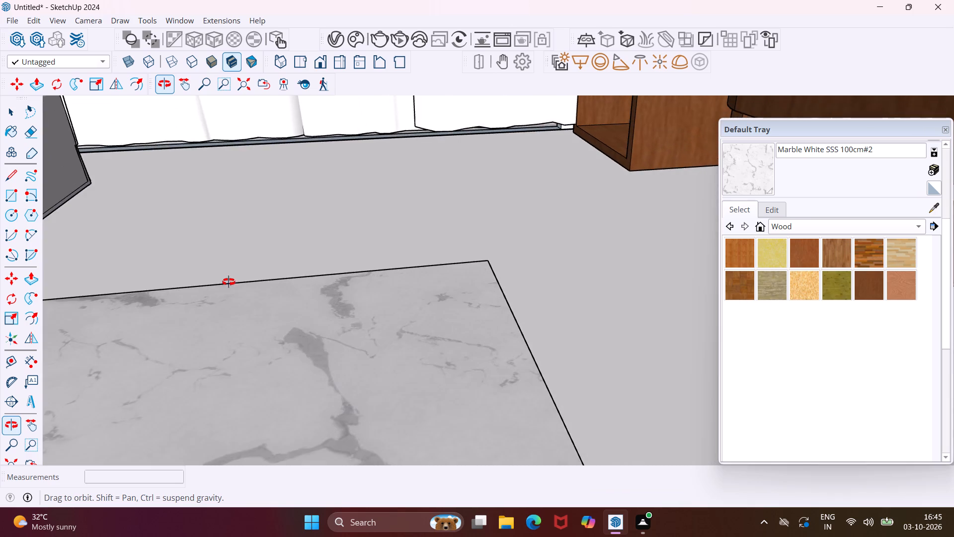
pyautogui.moveTo(229, 282); pyautogui.dragTo(229, 281, button='middle')
pyautogui.scroll(-10, 226, 259)
pyautogui.moveTo(212, 275); pyautogui.dragTo(262, 242, button='middle')
pyautogui.press('Escape')
pyautogui.press('space')
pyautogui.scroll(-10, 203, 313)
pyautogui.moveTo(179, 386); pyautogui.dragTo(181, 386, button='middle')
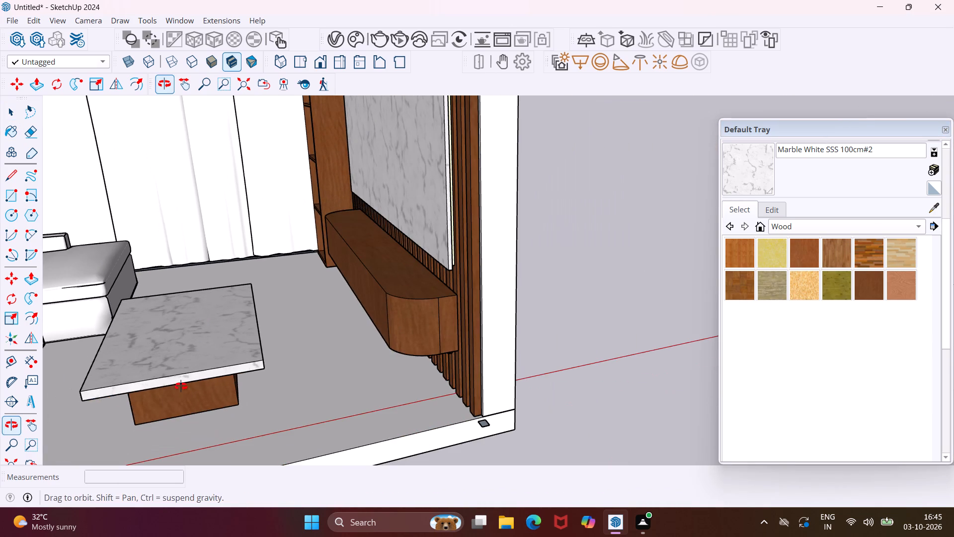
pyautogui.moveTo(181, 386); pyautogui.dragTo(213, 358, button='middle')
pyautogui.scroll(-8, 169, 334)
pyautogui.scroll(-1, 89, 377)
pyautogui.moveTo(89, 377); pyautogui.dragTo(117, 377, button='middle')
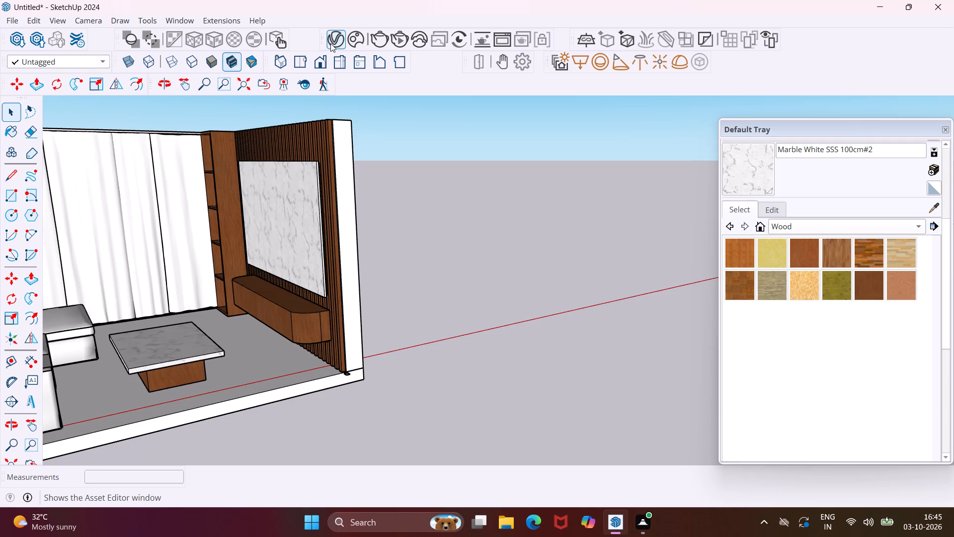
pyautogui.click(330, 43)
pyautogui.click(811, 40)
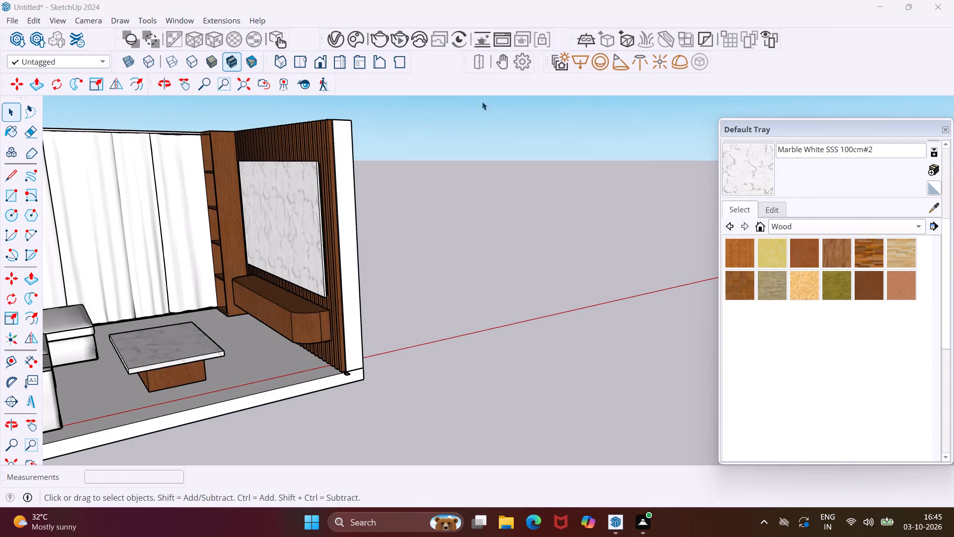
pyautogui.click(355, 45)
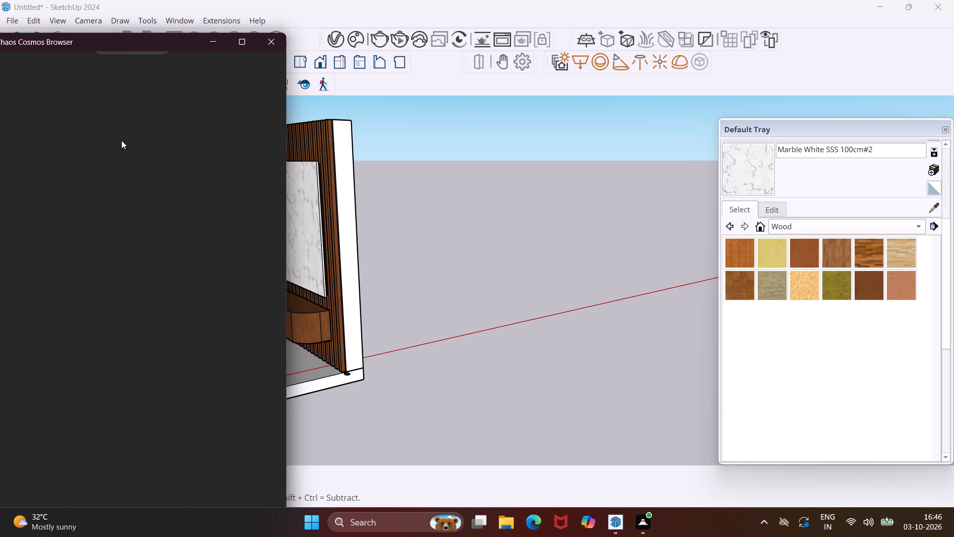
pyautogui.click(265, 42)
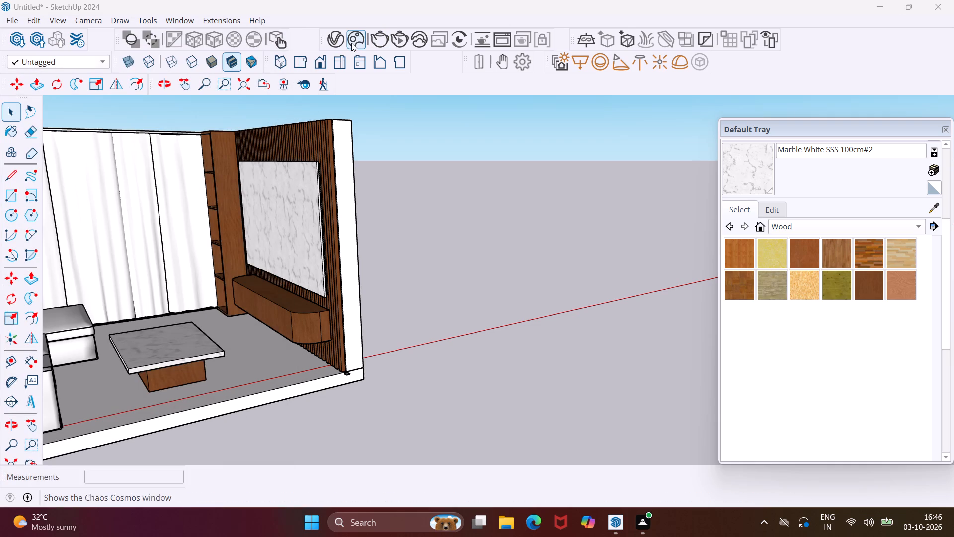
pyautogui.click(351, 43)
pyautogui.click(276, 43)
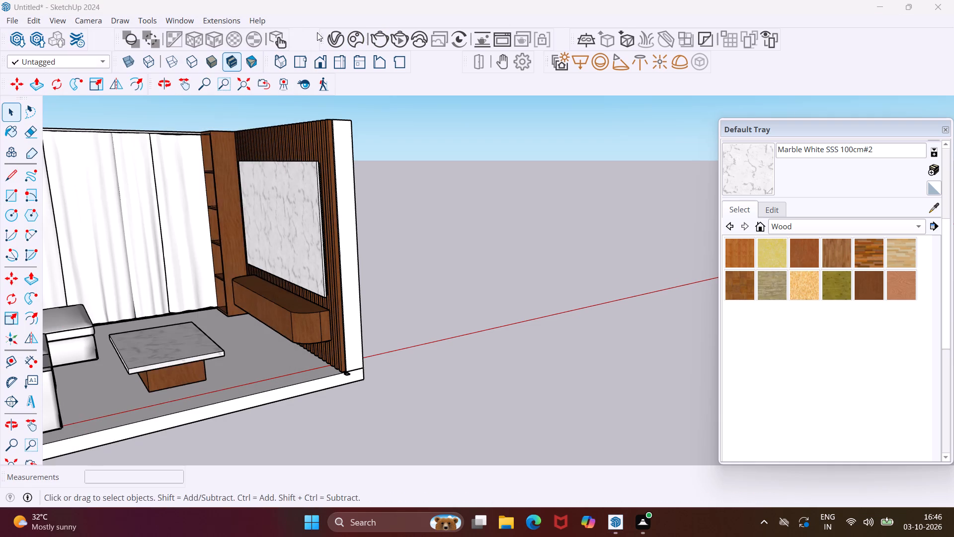
# Bring up the V-Ray Asset Editor and Chaos Cosmos Browser and search the V-Ray Material Library for "tv".
pyautogui.click(328, 35)
pyautogui.click(319, 120)
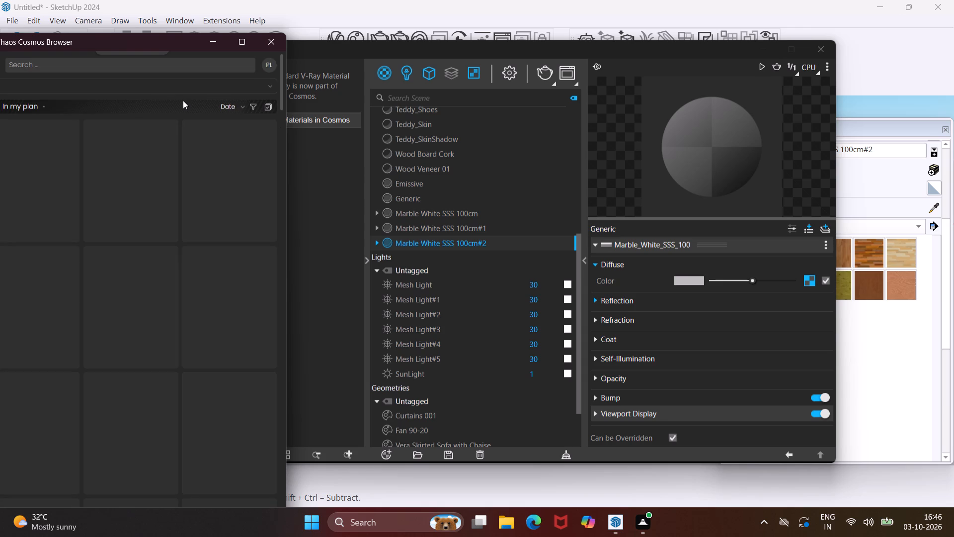
pyautogui.click(117, 116)
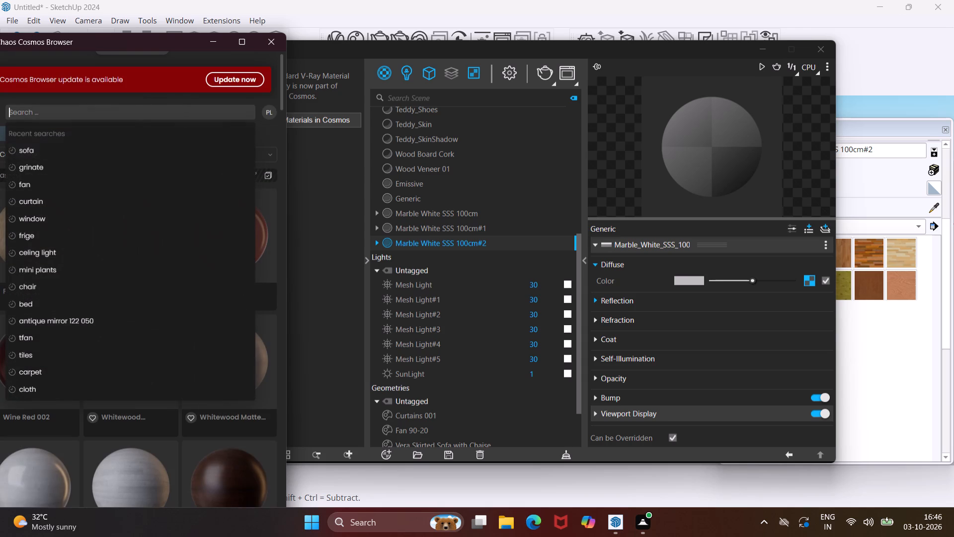
pyautogui.press('t')
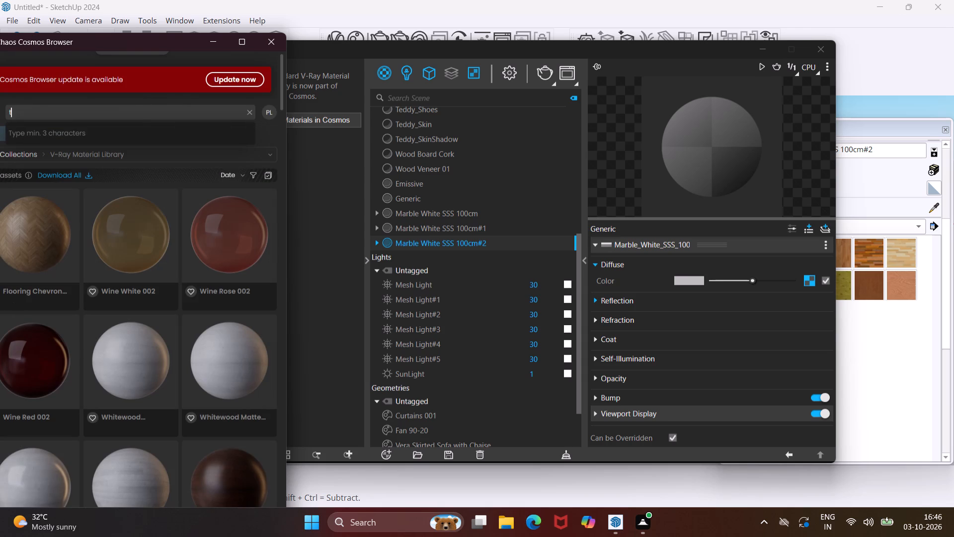
pyautogui.press('v')
pyautogui.press('Return')
pyautogui.press('Return')
pyautogui.press('Return')
pyautogui.press('Return')
pyautogui.press('Return')
pyautogui.press('Return')
pyautogui.press('Return')
pyautogui.press('Return')
pyautogui.press('Return')
pyautogui.press('Return')
pyautogui.press('Return')
pyautogui.press('Return')
pyautogui.press('Return')
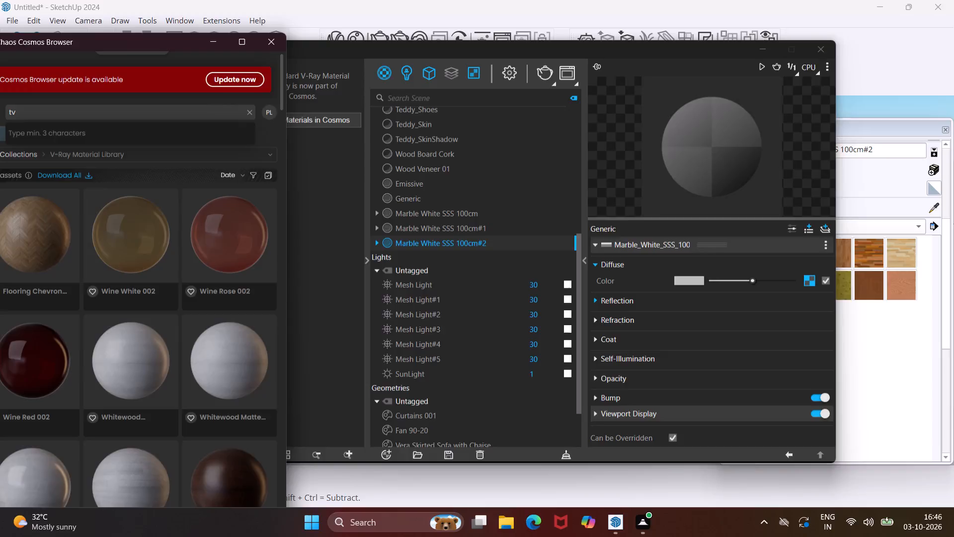
# Clear the search and switch the Cosmos listing to the downloaded 3D Models category.
pyautogui.click(249, 109)
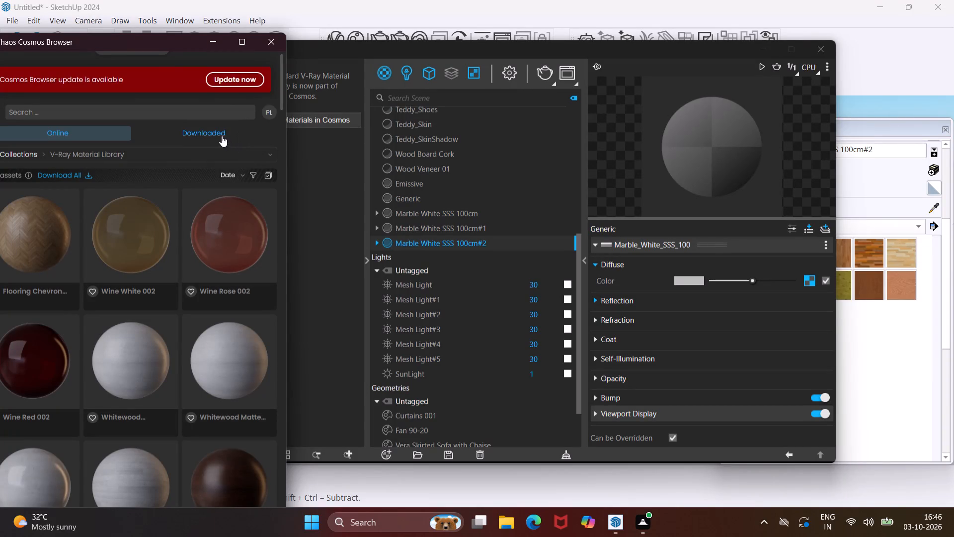
pyautogui.click(222, 135)
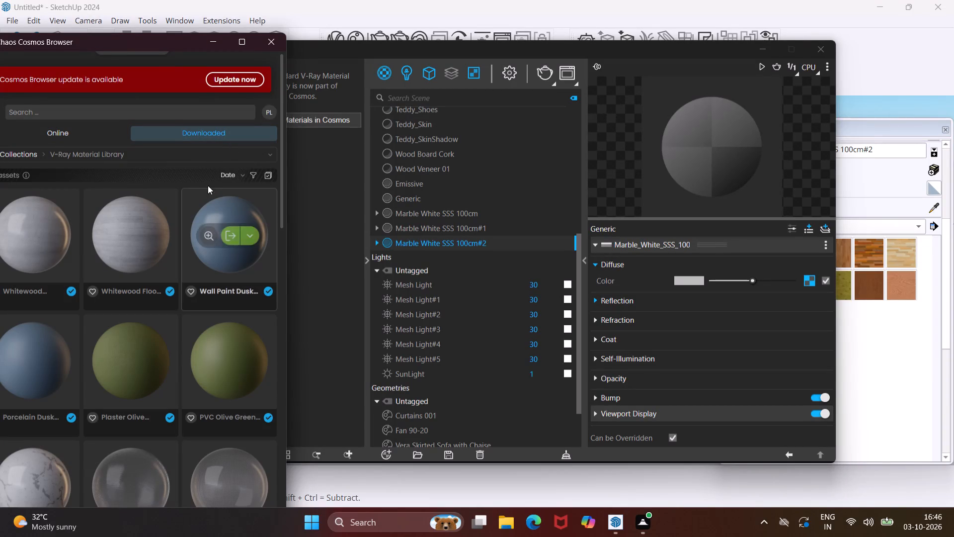
pyautogui.click(211, 158)
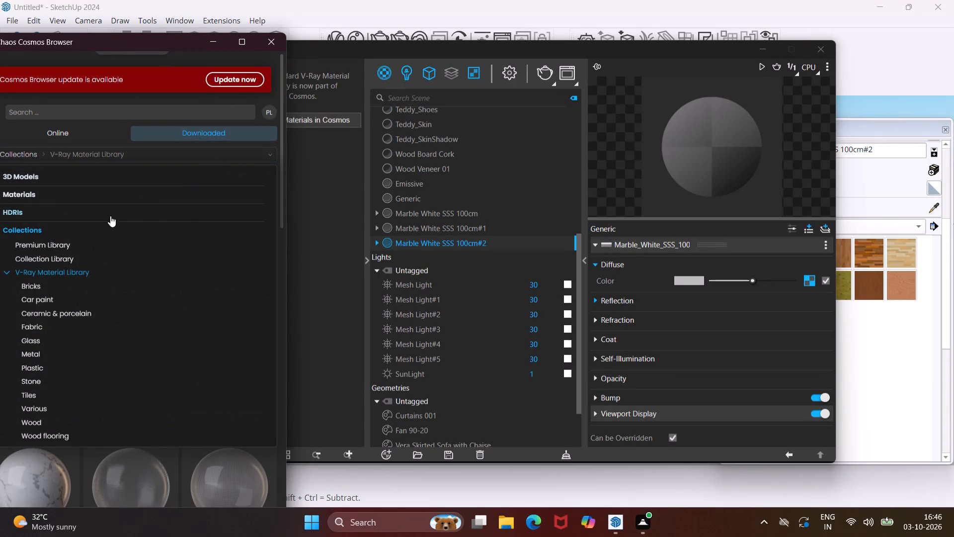
pyautogui.click(67, 197)
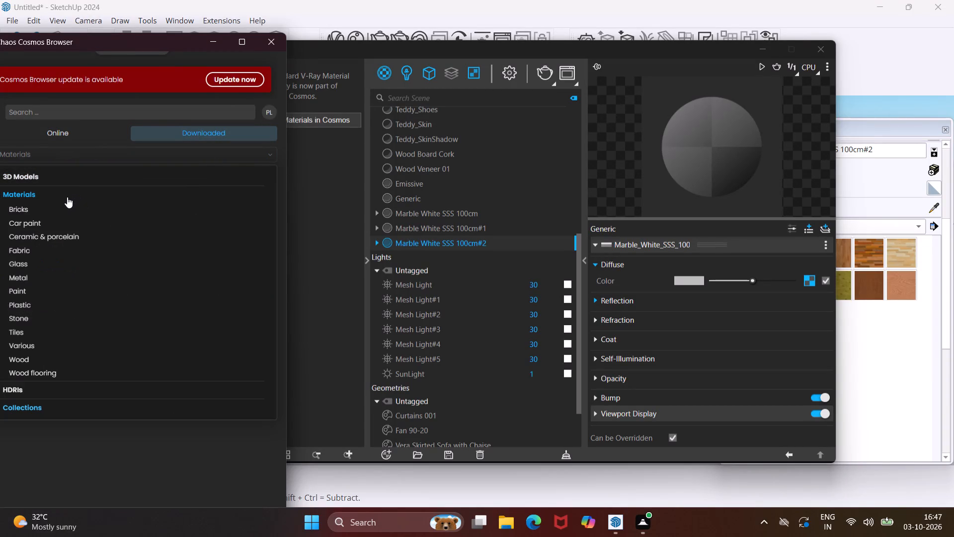
pyautogui.click(43, 173)
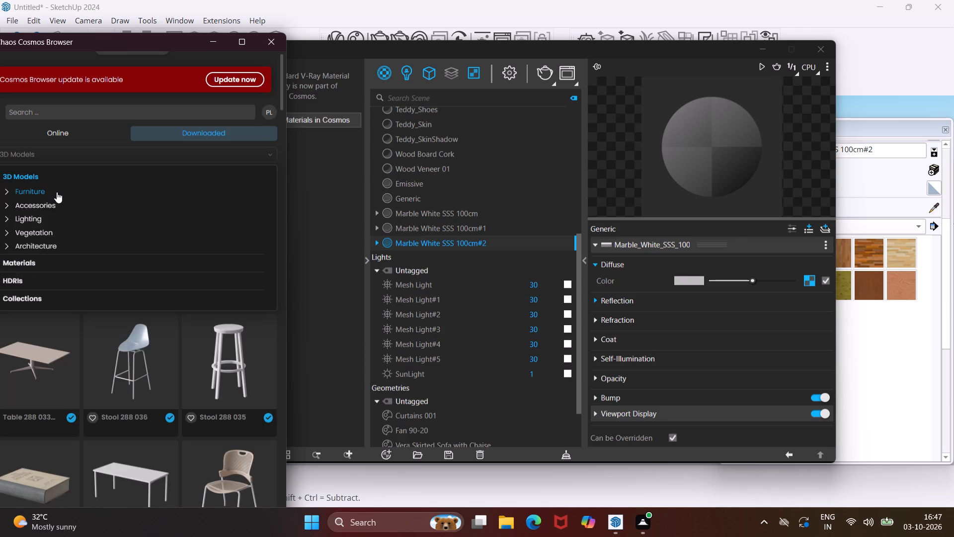
# Search the downloaded 3D models for "tv".
pyautogui.click(77, 112)
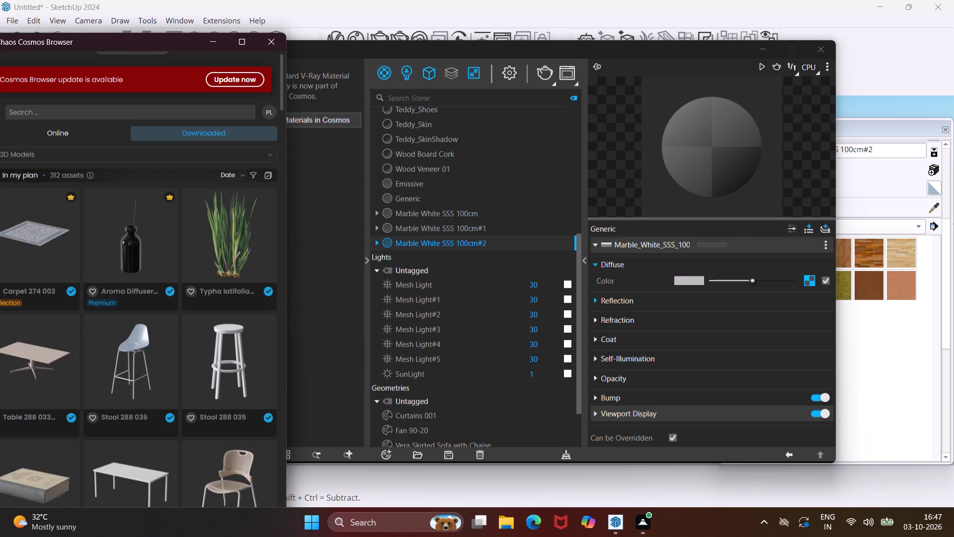
pyautogui.press('t')
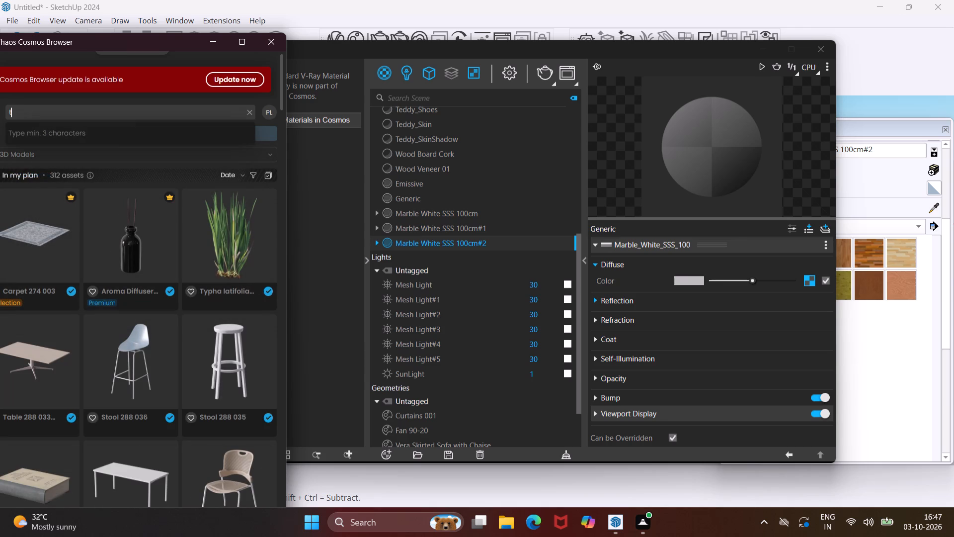
pyautogui.press('v')
pyautogui.press('Return')
pyautogui.press('Return')
pyautogui.press('Return')
pyautogui.press('Return')
pyautogui.press('Return')
# Look through the downloaded Cosmos 3D models for a TV and decorative items suited to the living room.
pyautogui.scroll(-4, 139, 314)
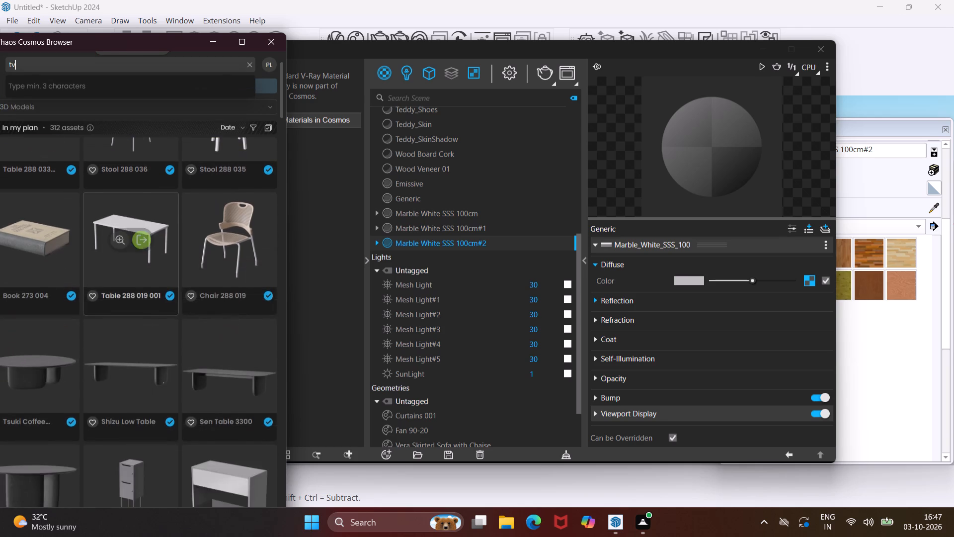
pyautogui.scroll(-9, 139, 314)
pyautogui.scroll(4, 139, 315)
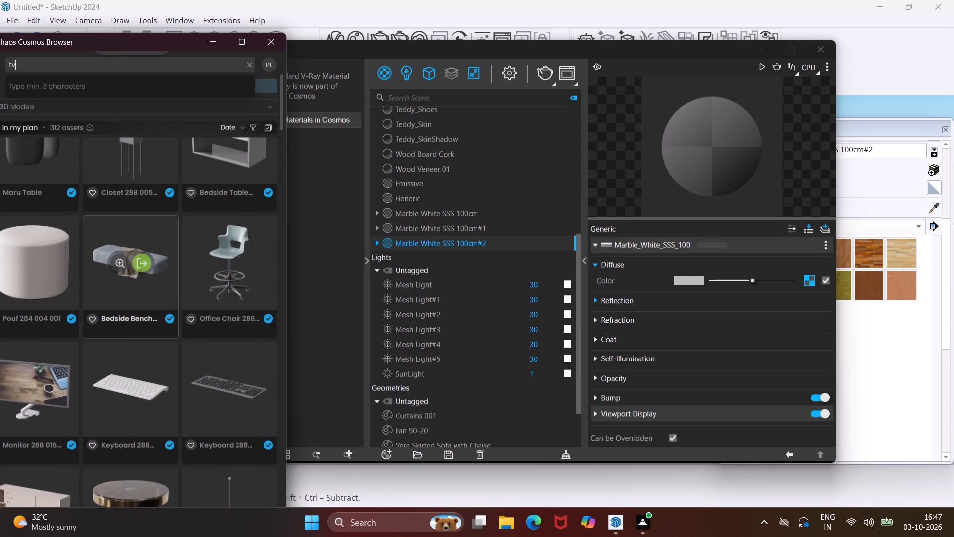
pyautogui.scroll(-11, 139, 315)
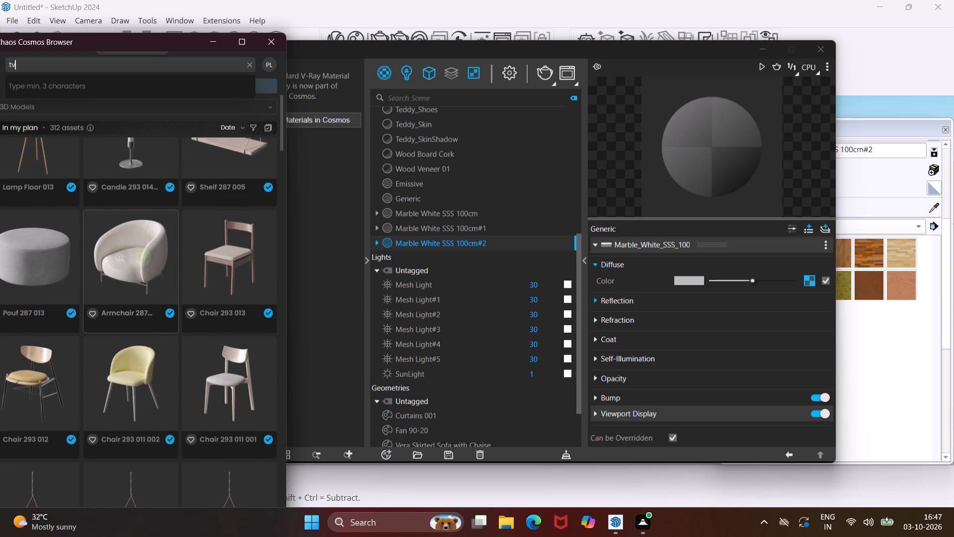
pyautogui.scroll(-14, 139, 316)
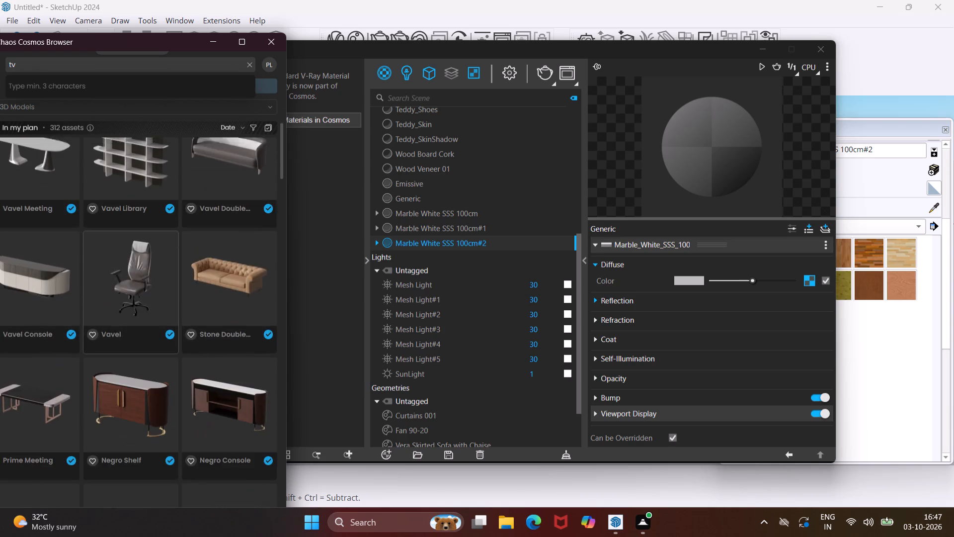
pyautogui.scroll(-13, 139, 316)
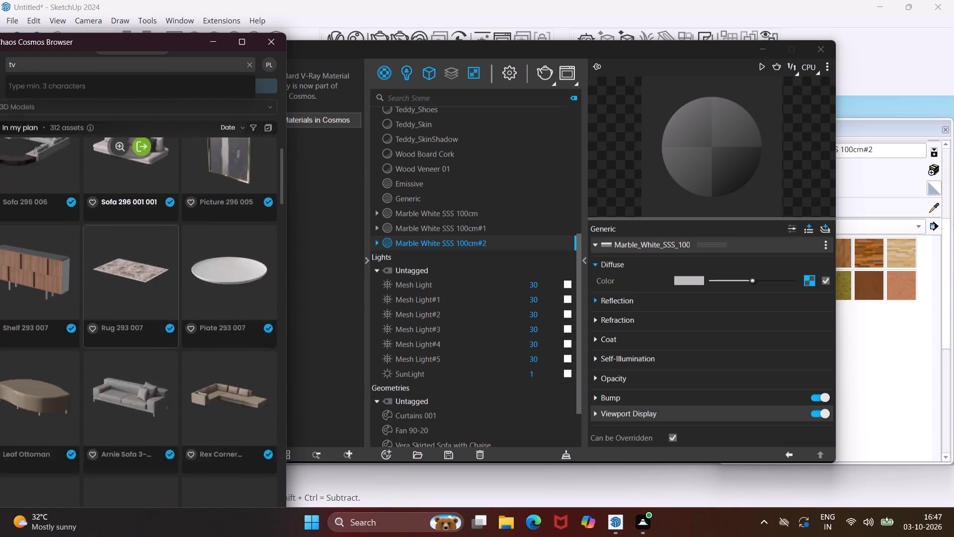
pyautogui.scroll(-14, 139, 316)
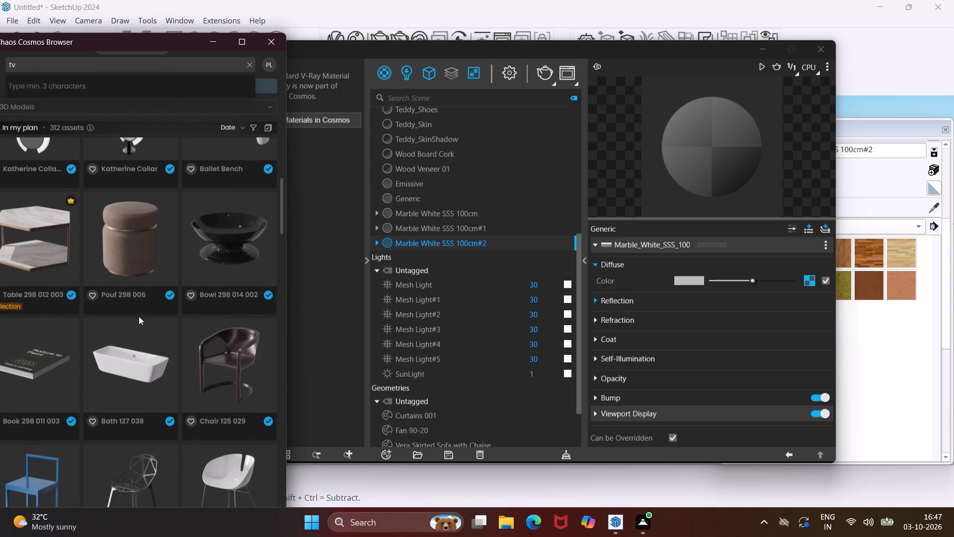
pyautogui.scroll(-17, 139, 316)
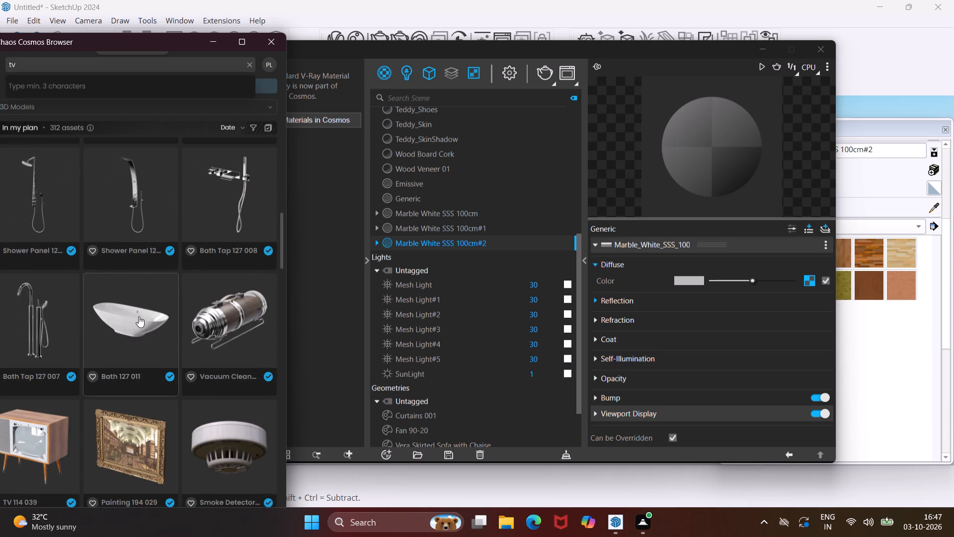
pyautogui.scroll(4, 139, 316)
pyautogui.scroll(-6, 139, 316)
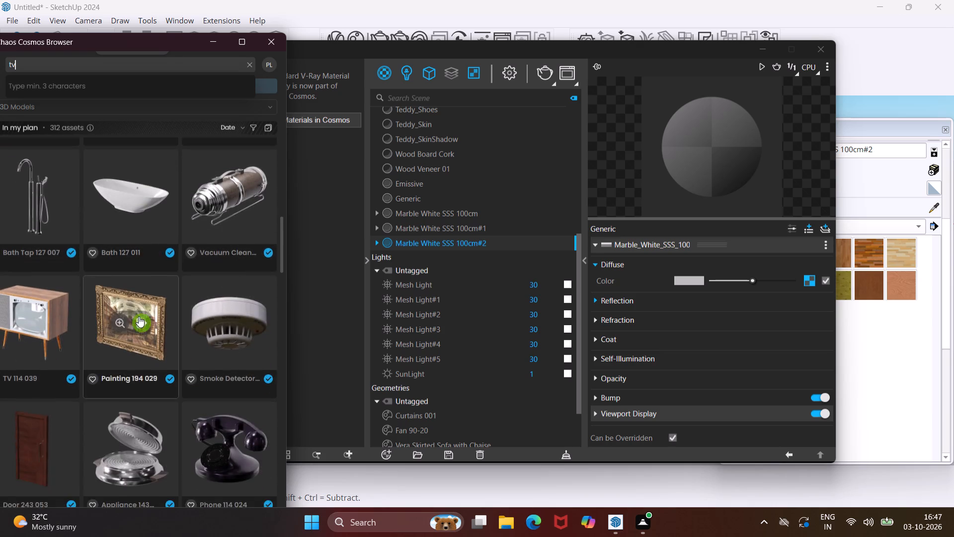
pyautogui.scroll(-8, 139, 316)
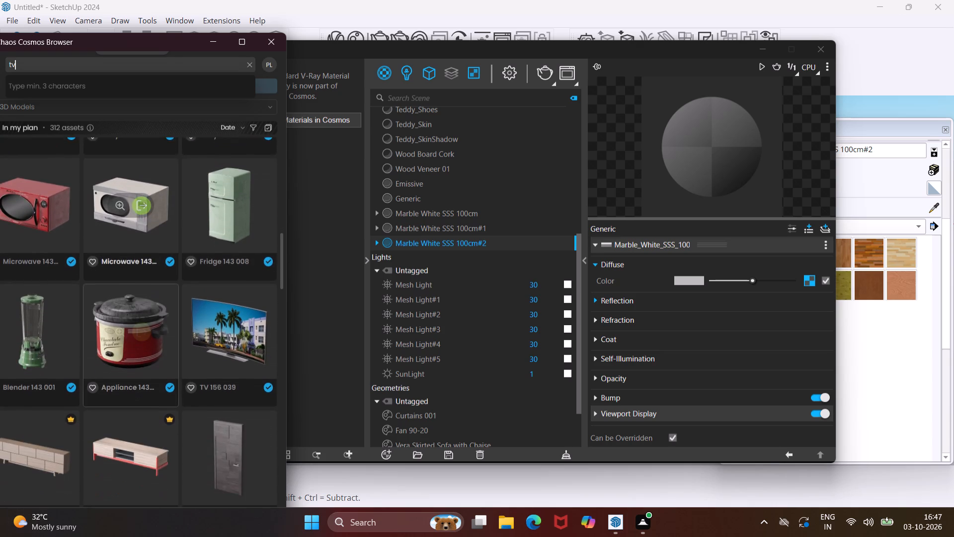
pyautogui.scroll(-9, 139, 316)
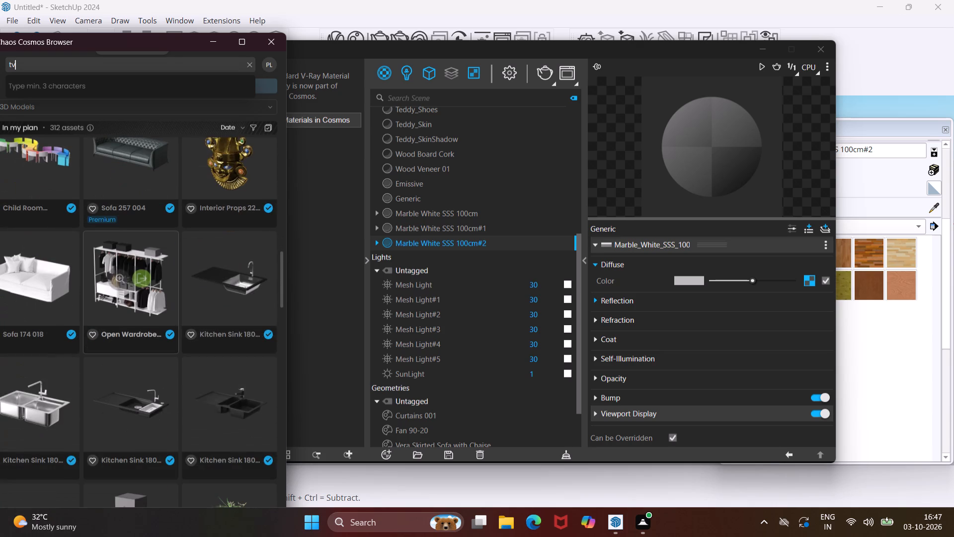
pyautogui.scroll(-5, 139, 316)
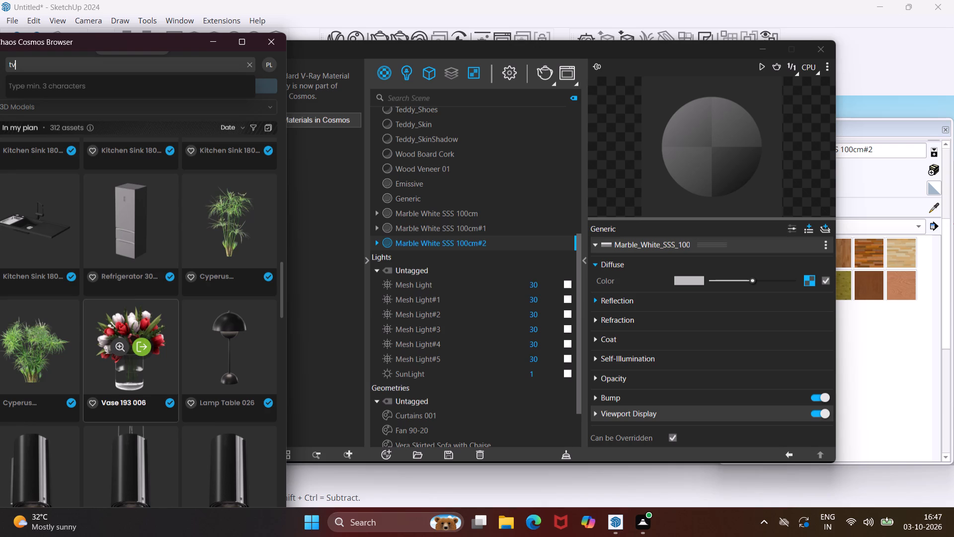
pyautogui.scroll(-3, 139, 316)
pyautogui.scroll(6, 139, 316)
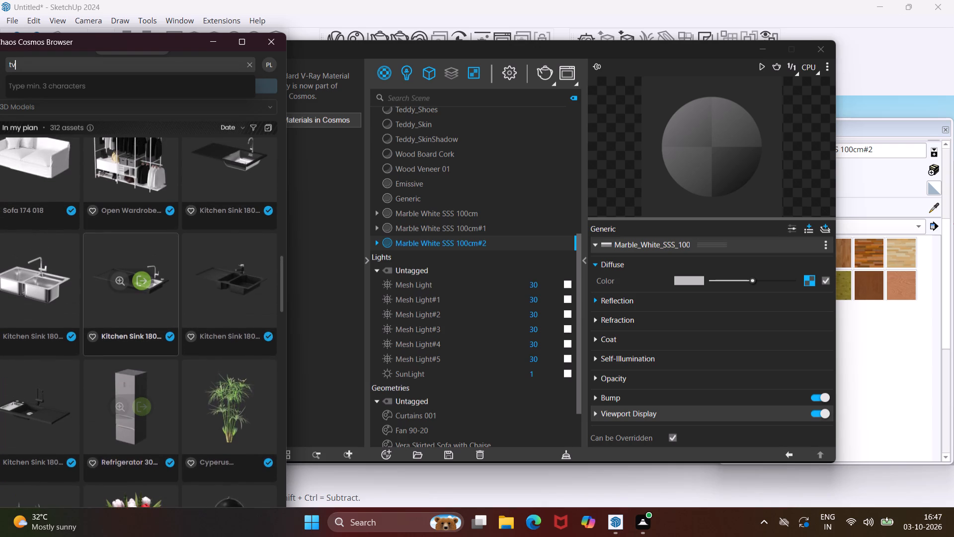
pyautogui.scroll(13, 139, 317)
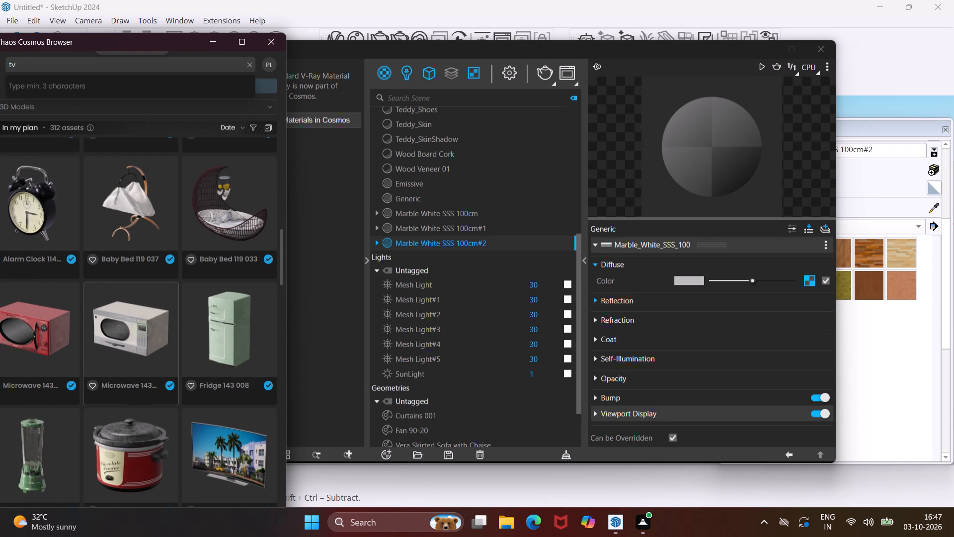
pyautogui.scroll(9, 139, 317)
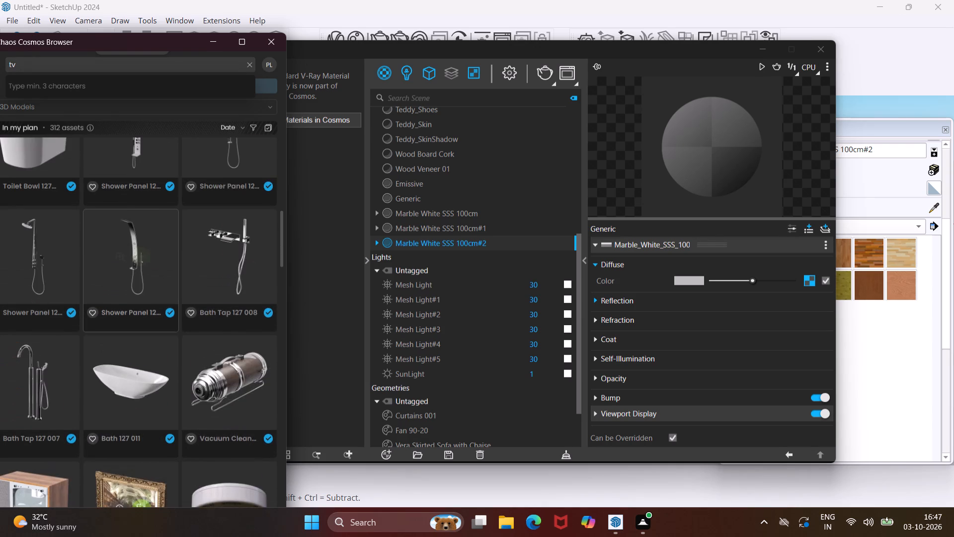
pyautogui.scroll(13, 139, 318)
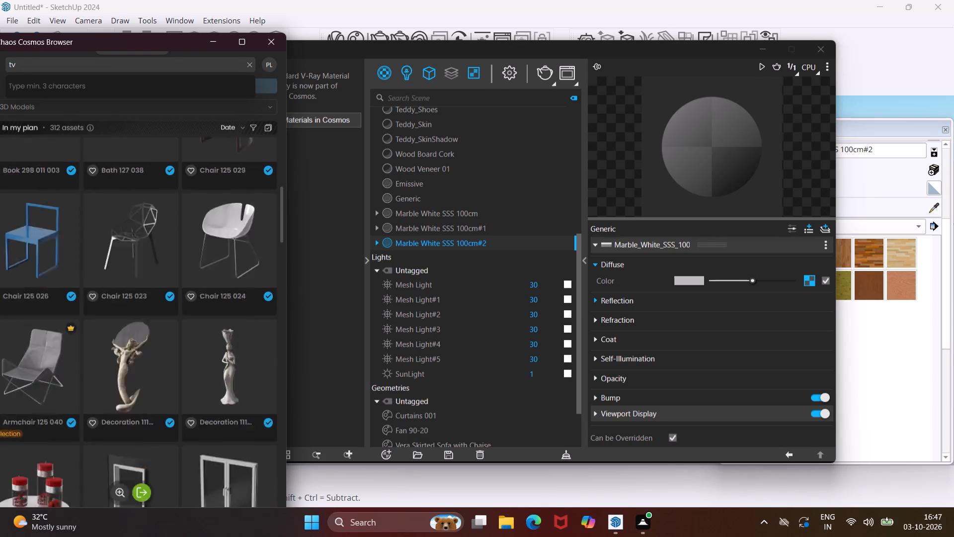
pyautogui.scroll(3, 139, 318)
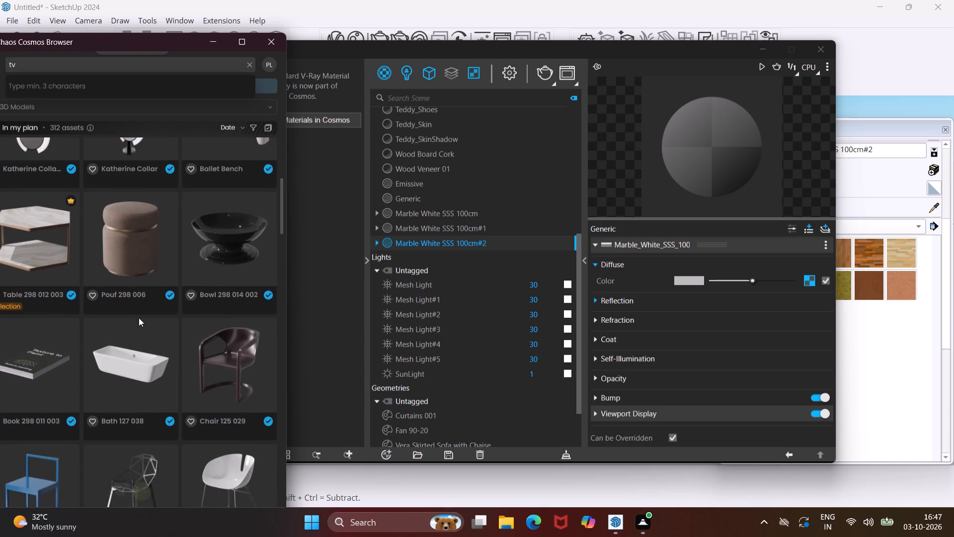
pyautogui.scroll(14, 139, 318)
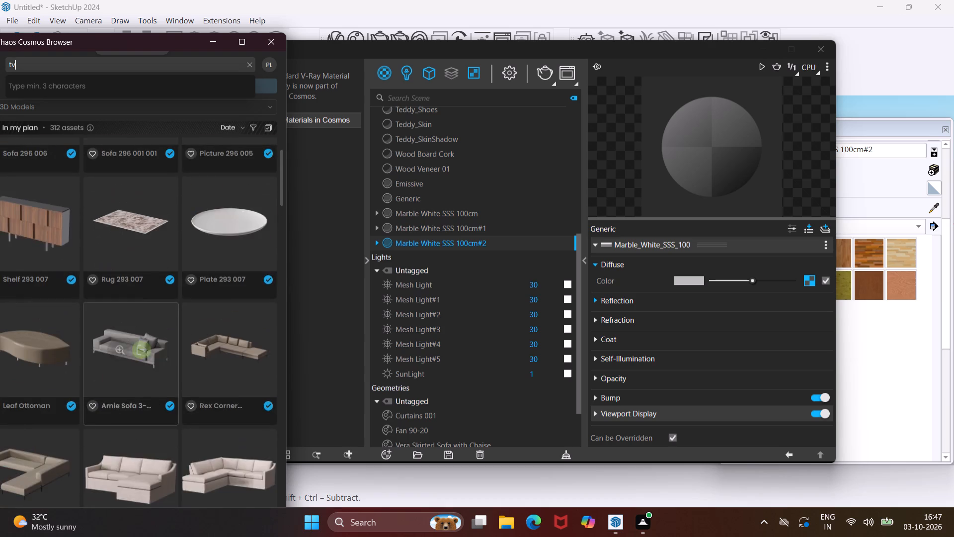
pyautogui.scroll(14, 139, 318)
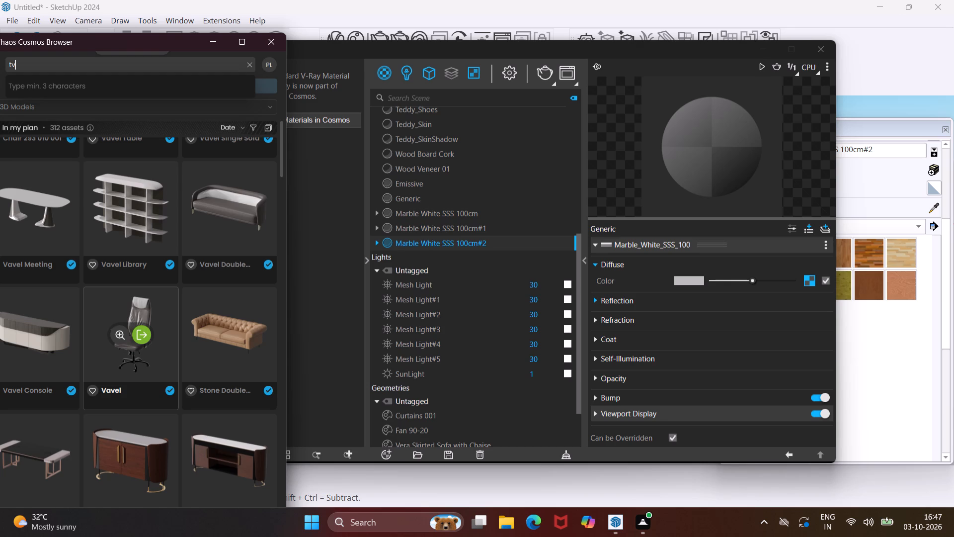
# Import the slender female figurine Decoration 111 059 and place one copy on the ground outside the room, beyond the feature wall.
pyautogui.scroll(-12, 202, 334)
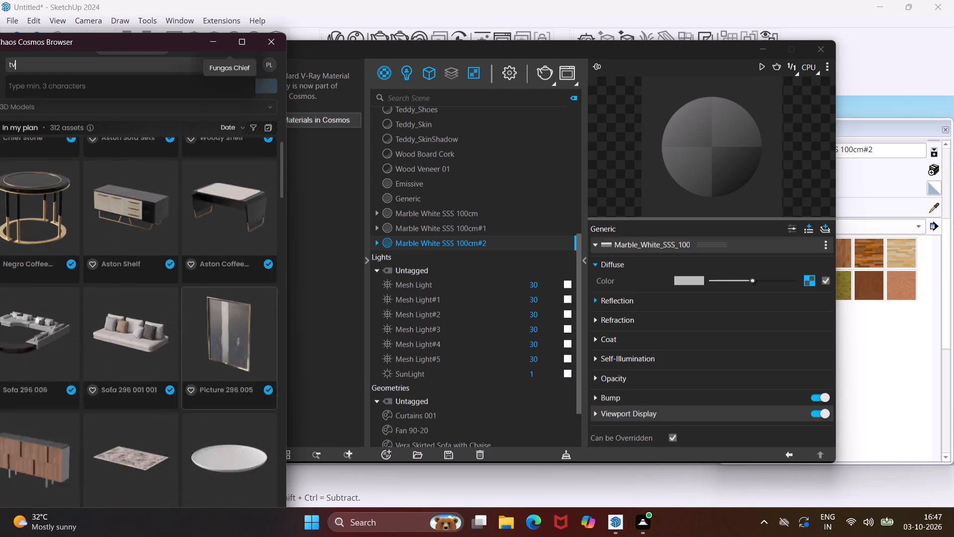
pyautogui.scroll(-15, 204, 334)
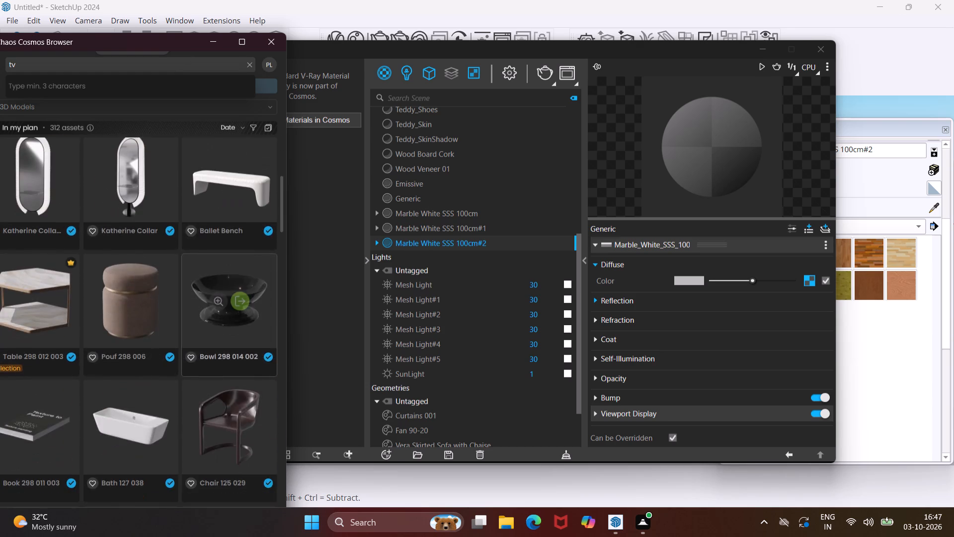
pyautogui.scroll(-8, 204, 334)
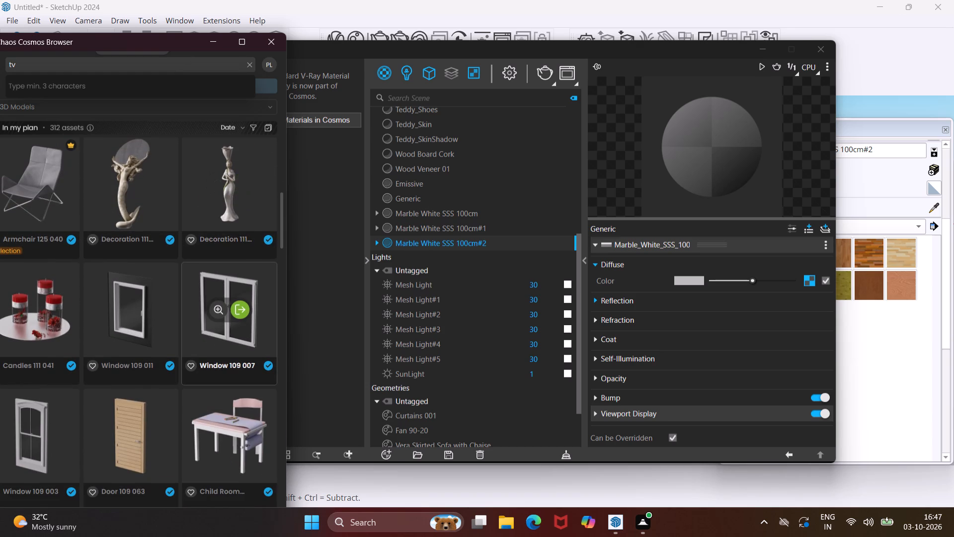
pyautogui.click(241, 183)
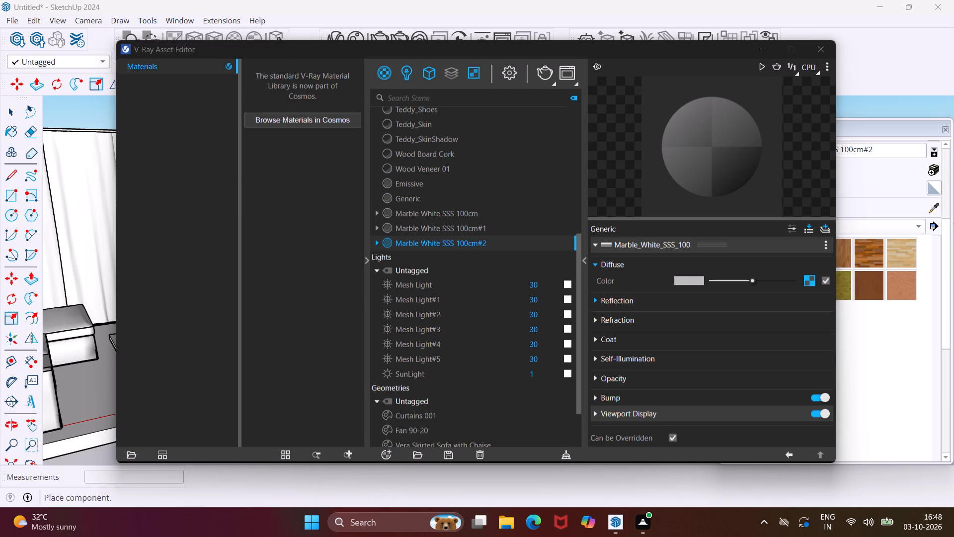
pyautogui.click(816, 52)
pyautogui.click(471, 358)
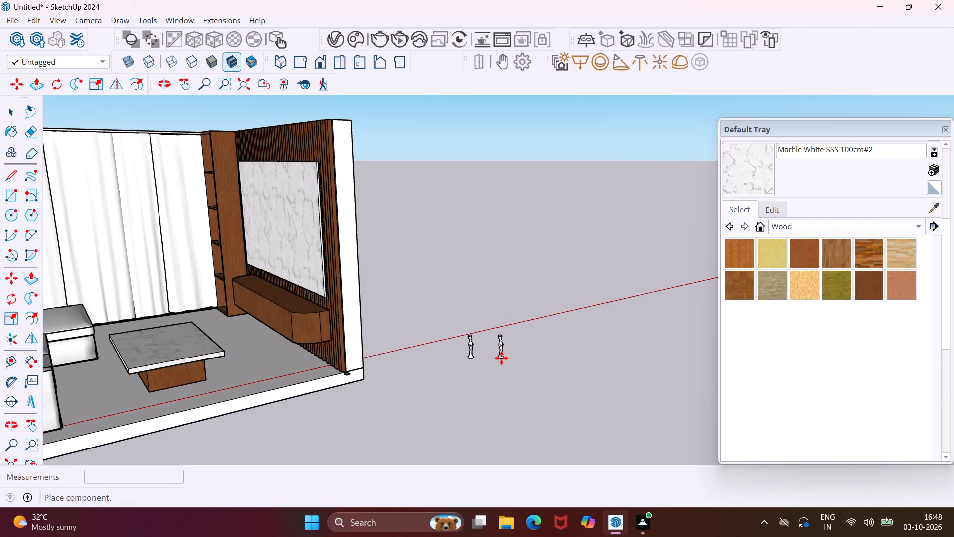
pyautogui.press('Escape')
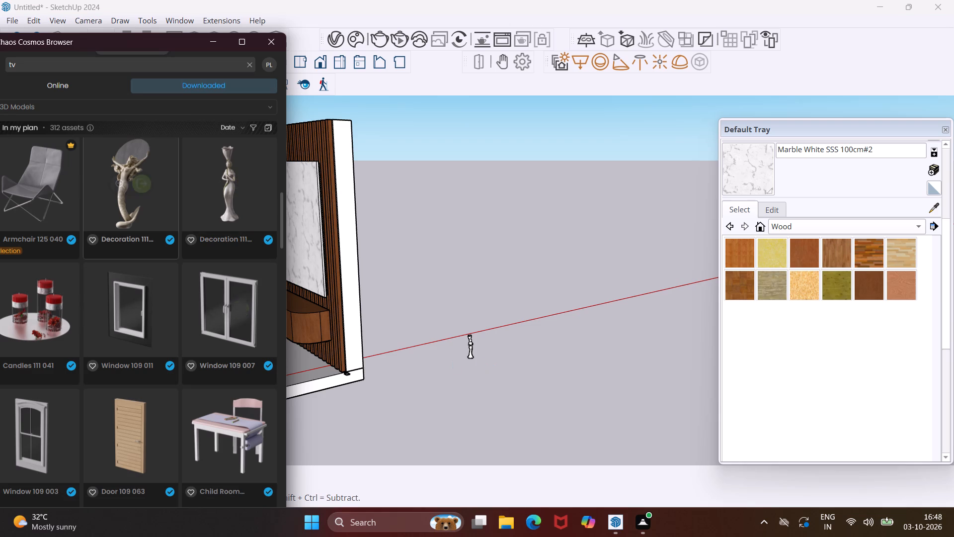
# Import the mermaid-like statue Decoration 111 063 and place one copy on the ground near the first figurine.
pyautogui.click(137, 190)
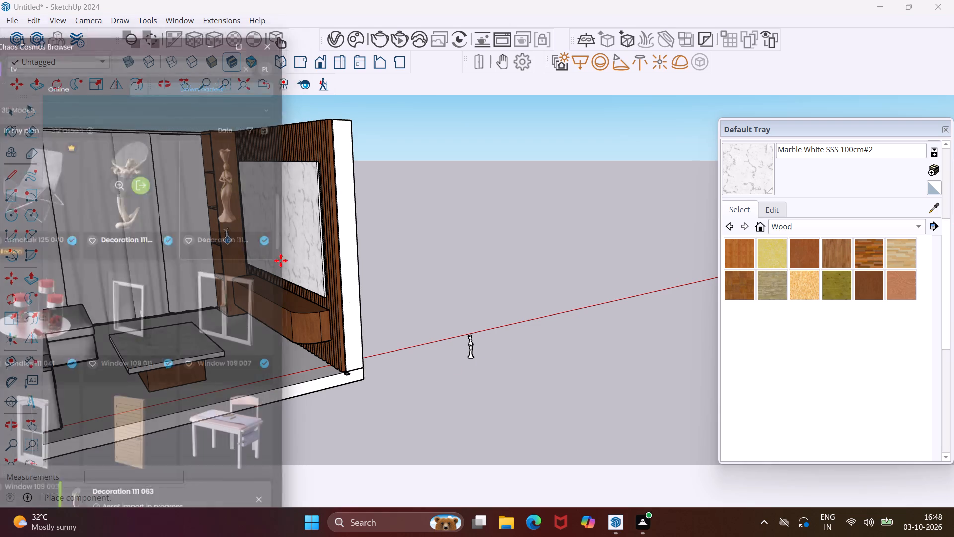
pyautogui.click(524, 398)
pyautogui.press('Escape')
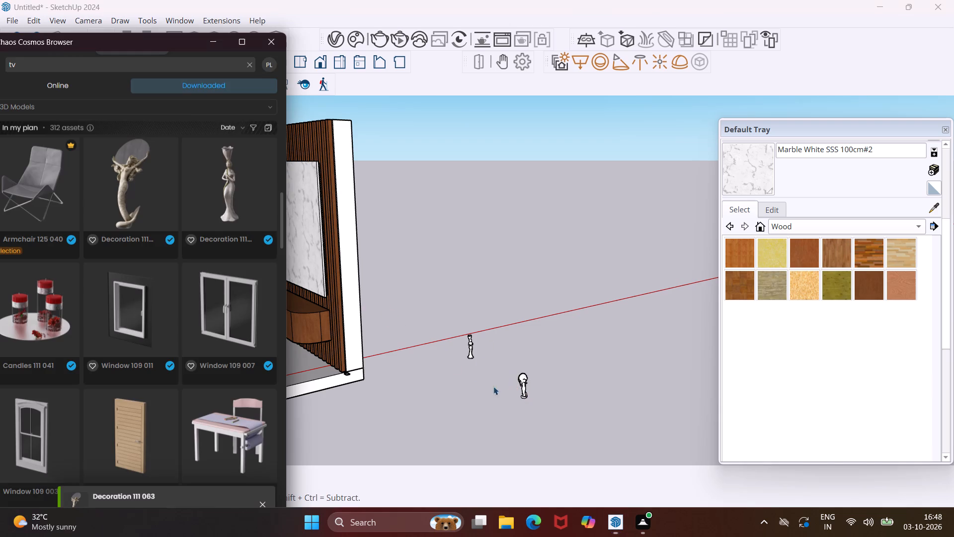
# Import the vintage telephone Phone 114 024 and place one copy on the ground beside the two statues.
pyautogui.scroll(-11, 170, 287)
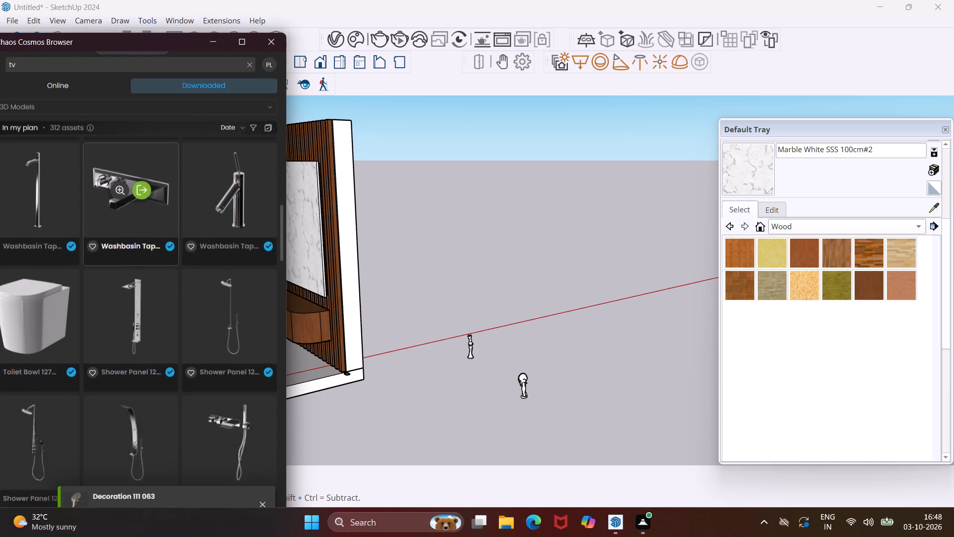
pyautogui.scroll(-6, 170, 290)
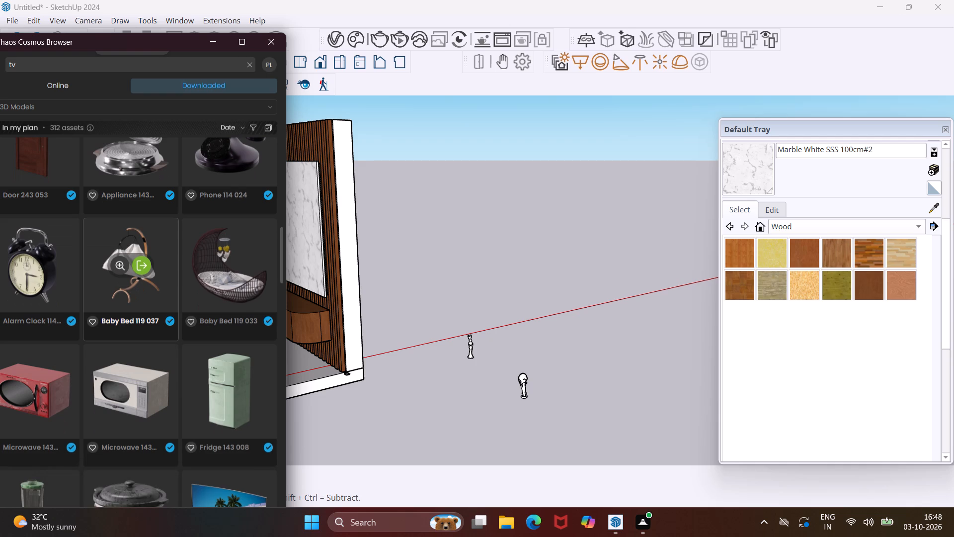
pyautogui.scroll(2, 193, 276)
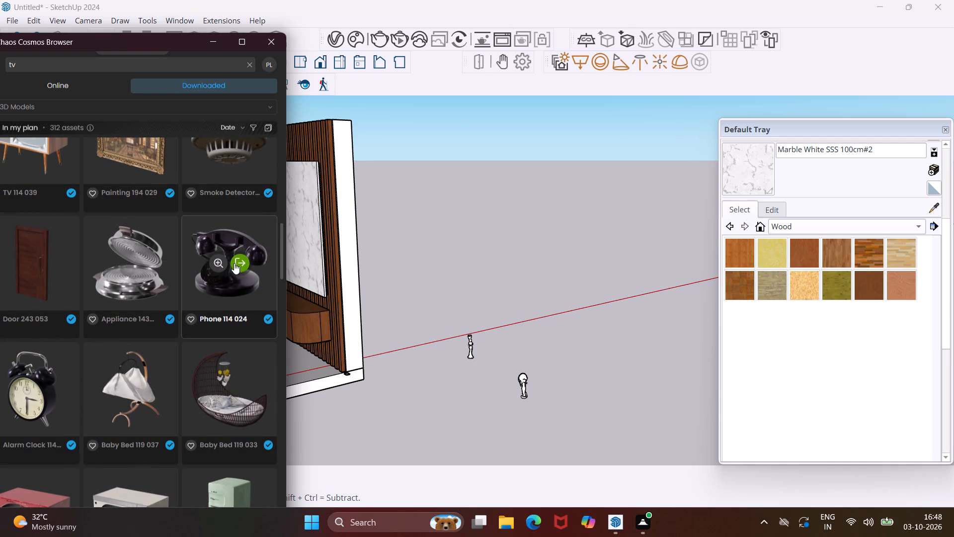
pyautogui.click(240, 259)
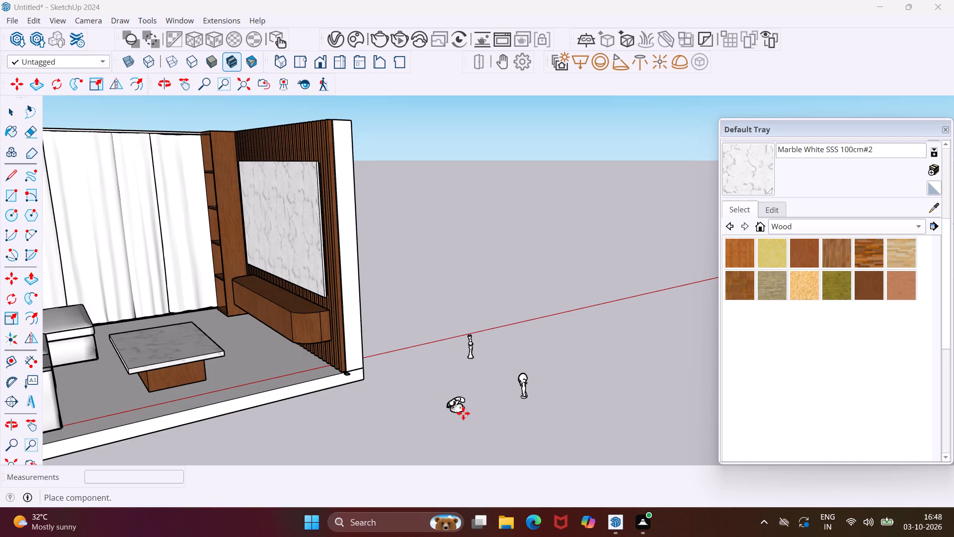
pyautogui.click(469, 417)
pyautogui.press('Escape')
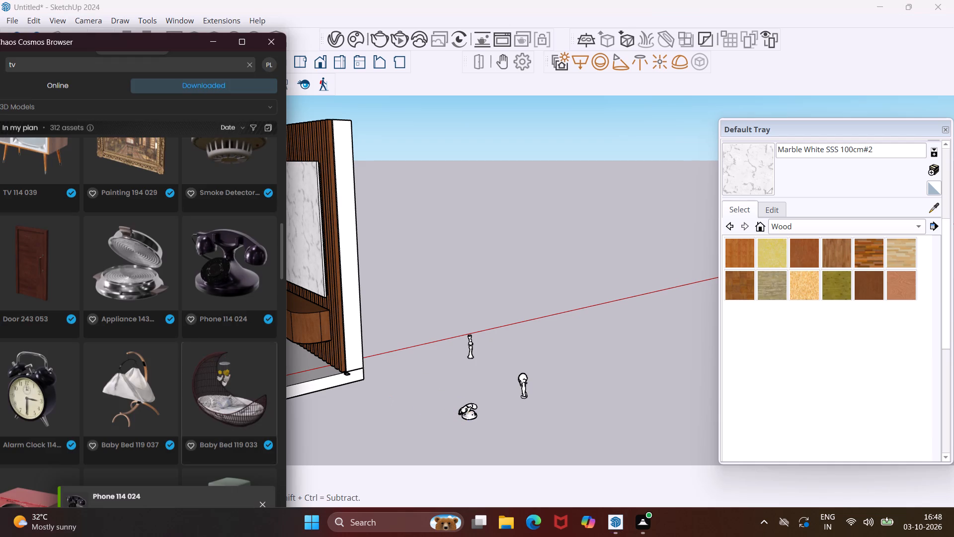
# Import Alarm Clock 114 007 and place one copy on the ground next to the mermaid-like statue.
pyautogui.click(40, 391)
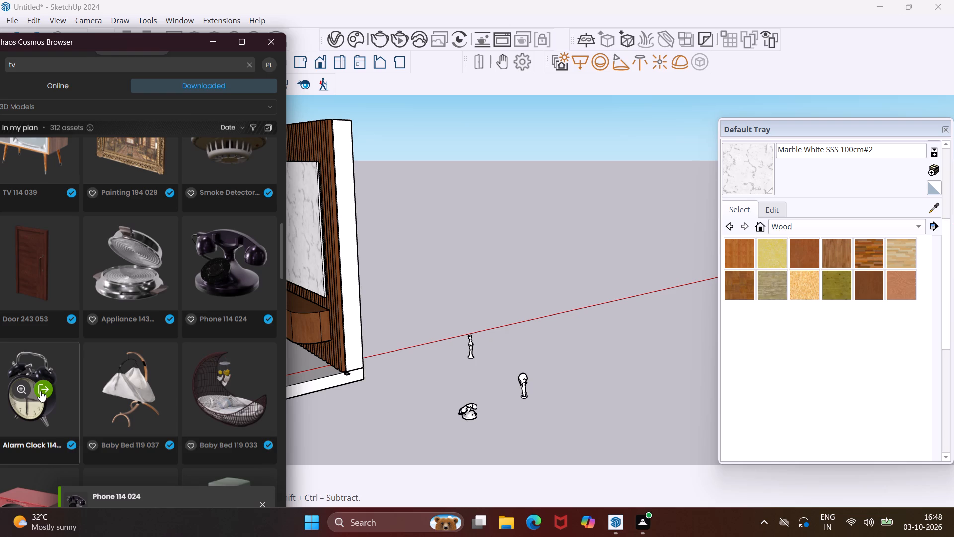
pyautogui.click(544, 413)
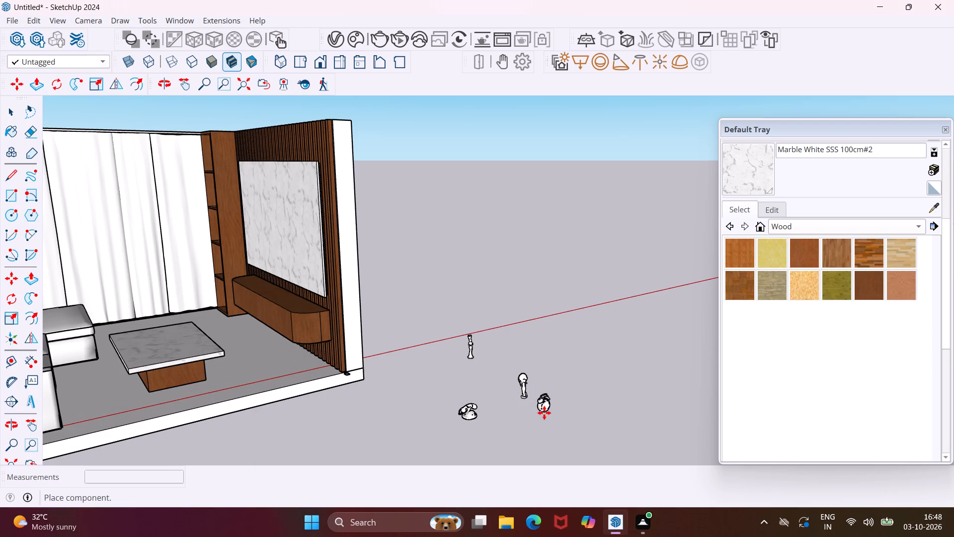
pyautogui.press('Escape')
# Import the tulip-filled Vase 193 006 from the downloaded assets and place one copy on the ground beyond the alarm clock.
pyautogui.scroll(-5, 153, 373)
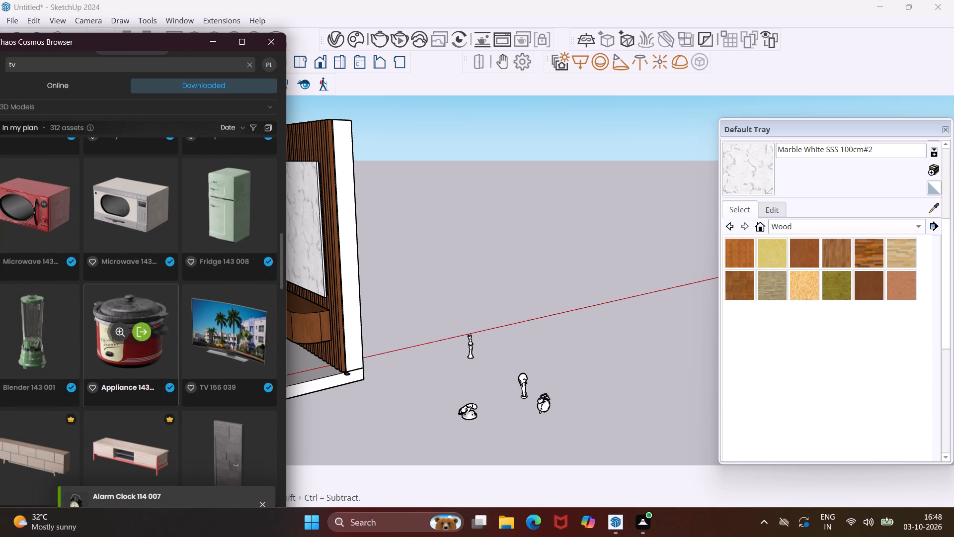
pyautogui.scroll(-7, 148, 374)
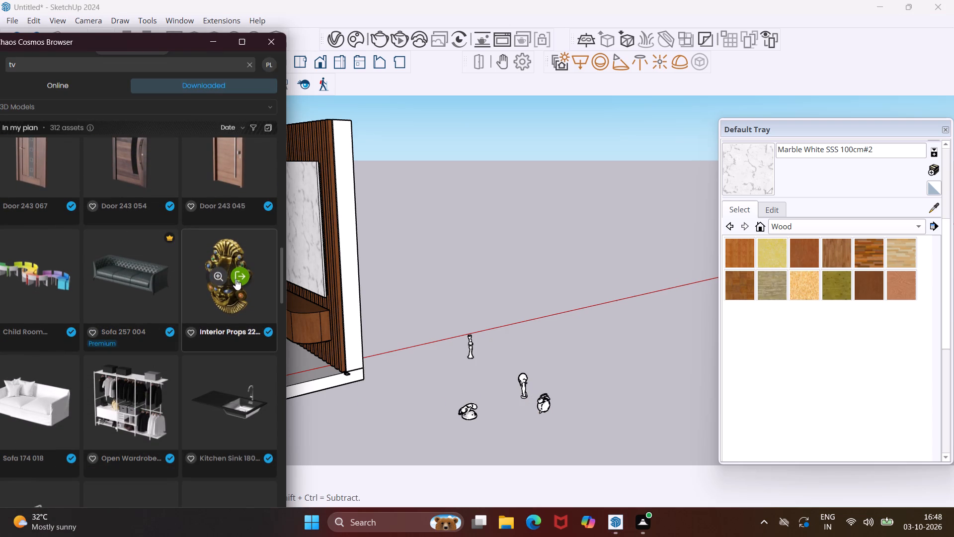
pyautogui.scroll(-4, 205, 359)
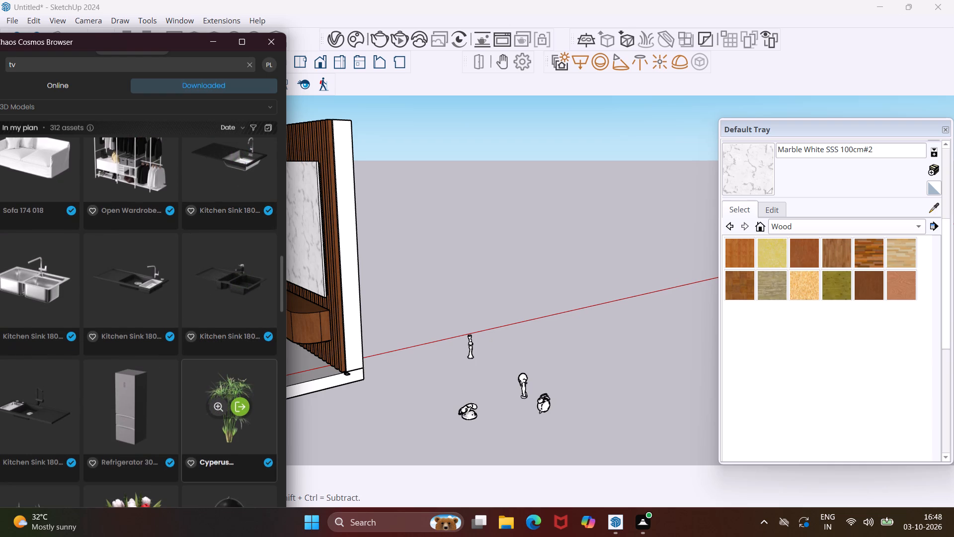
pyautogui.scroll(-4, 205, 361)
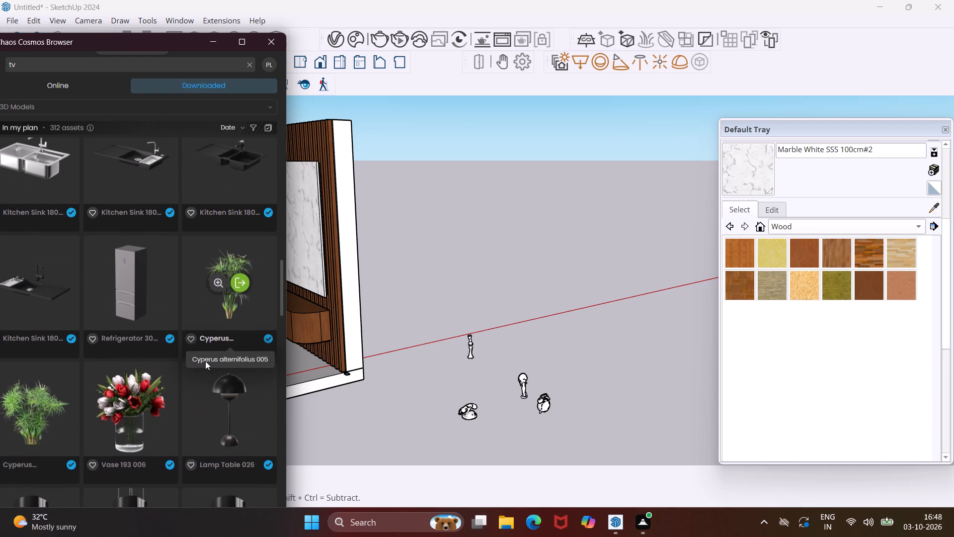
pyautogui.scroll(-3, 184, 377)
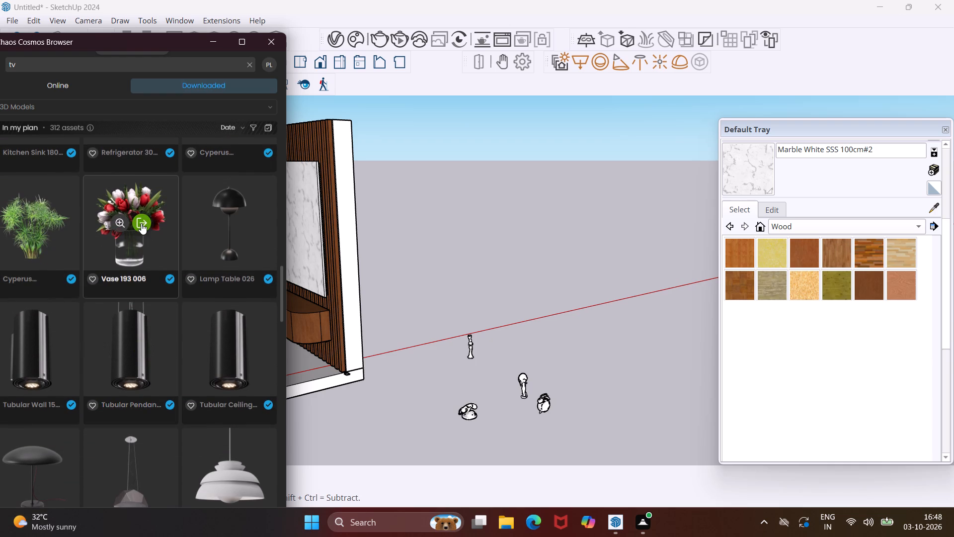
pyautogui.click(141, 223)
pyautogui.click(581, 382)
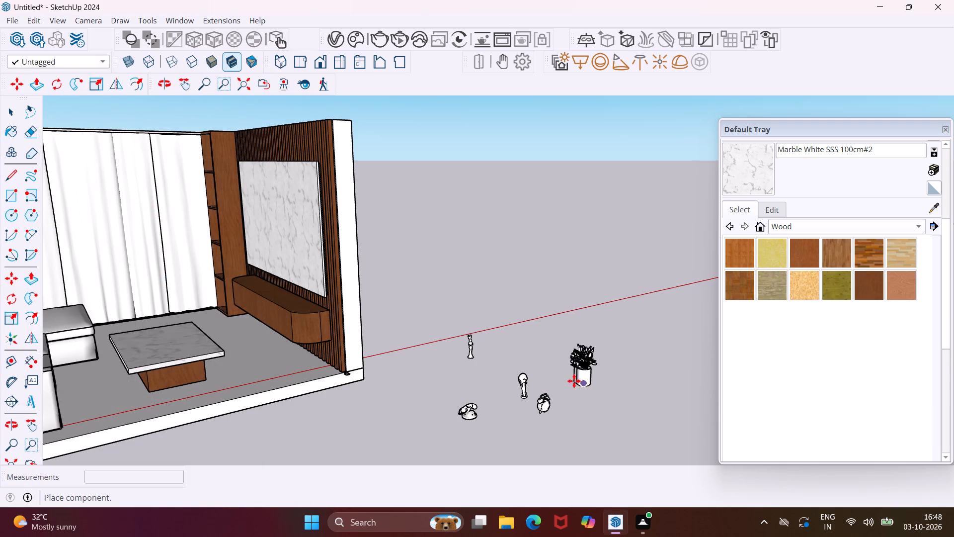
pyautogui.press('Escape')
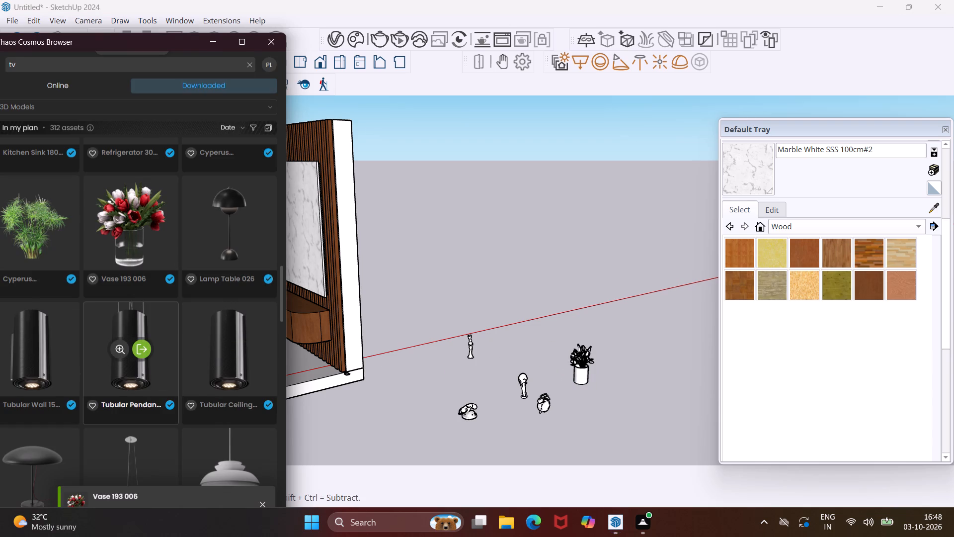
# Import the round ceiling lamp Tlon Light 450 Ceiling 152 006 and place one copy on the ground beside the tulip vase.
pyautogui.scroll(-9, 98, 327)
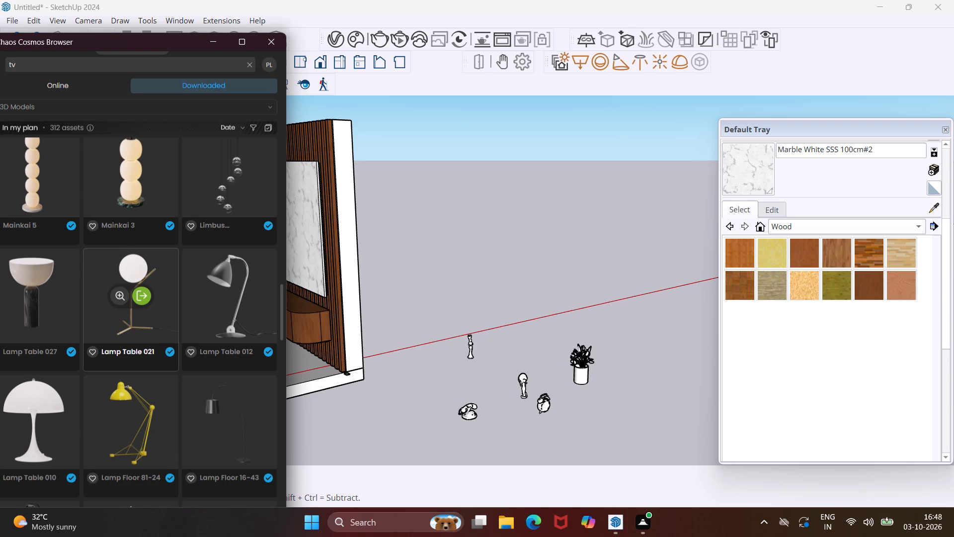
pyautogui.scroll(-7, 129, 313)
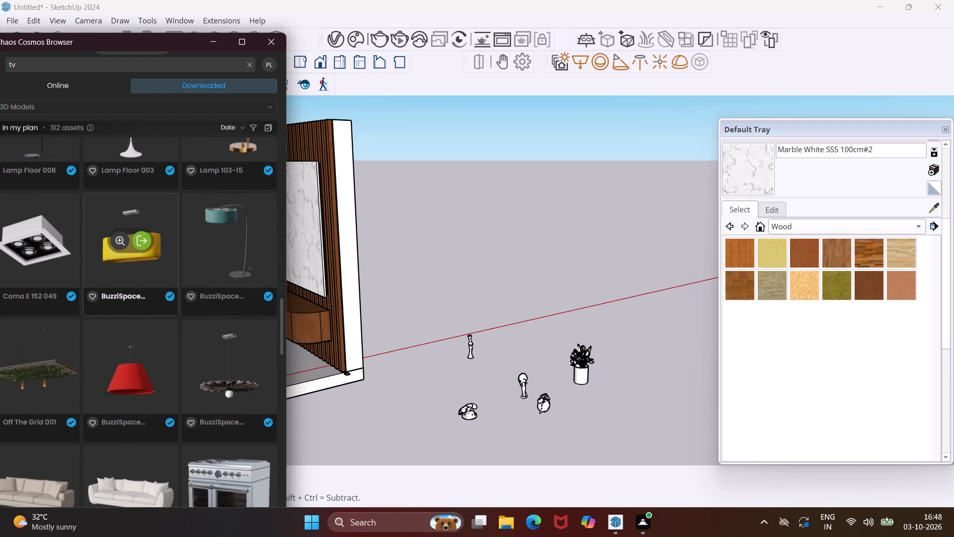
pyautogui.scroll(-8, 129, 313)
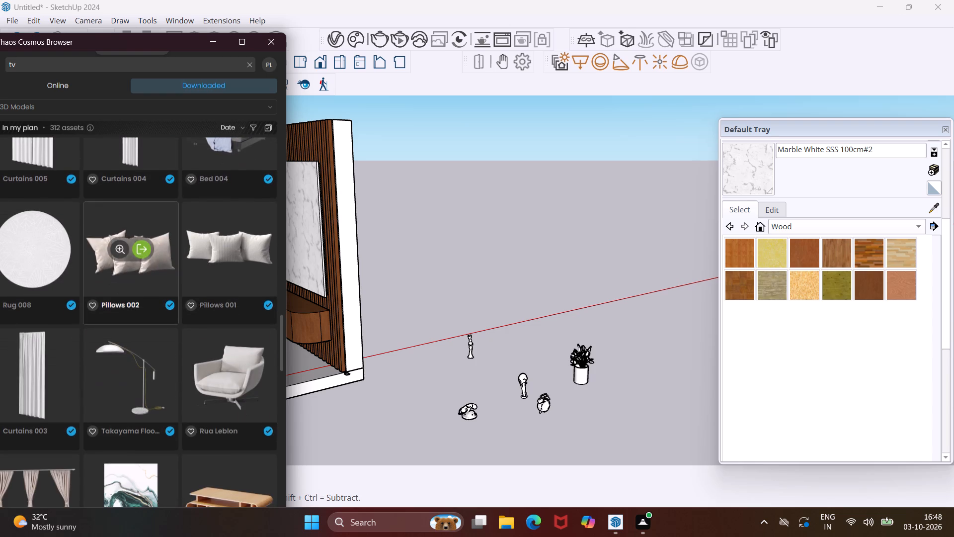
pyautogui.scroll(-11, 129, 313)
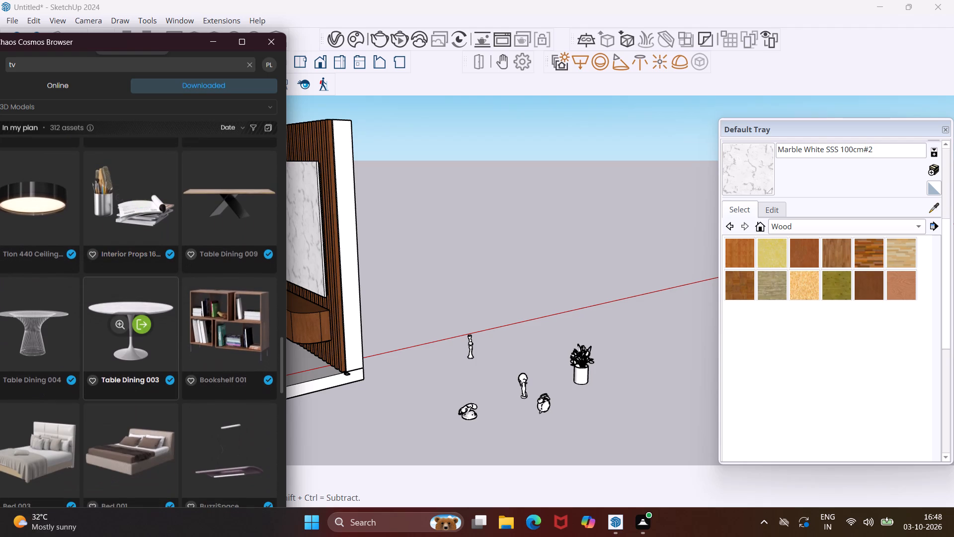
pyautogui.scroll(4, 169, 289)
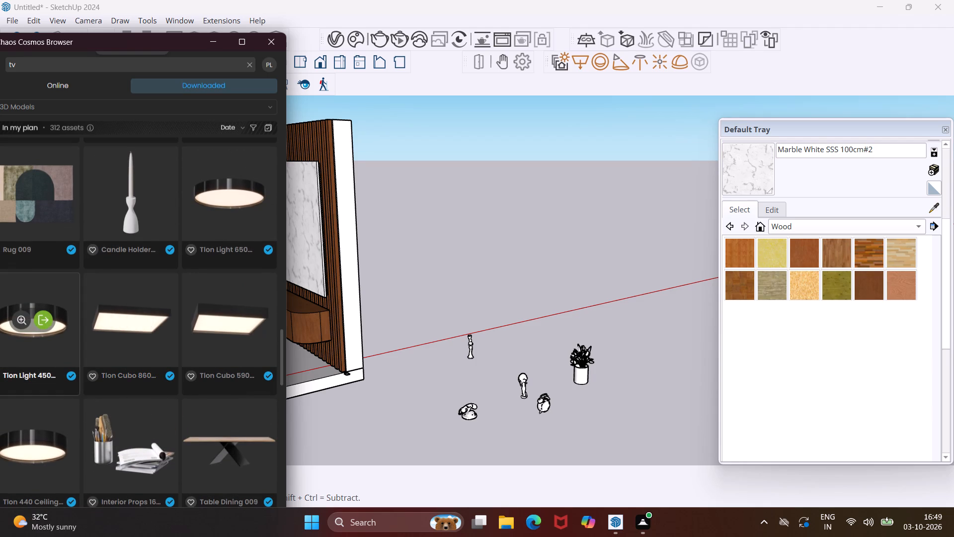
pyautogui.click(45, 319)
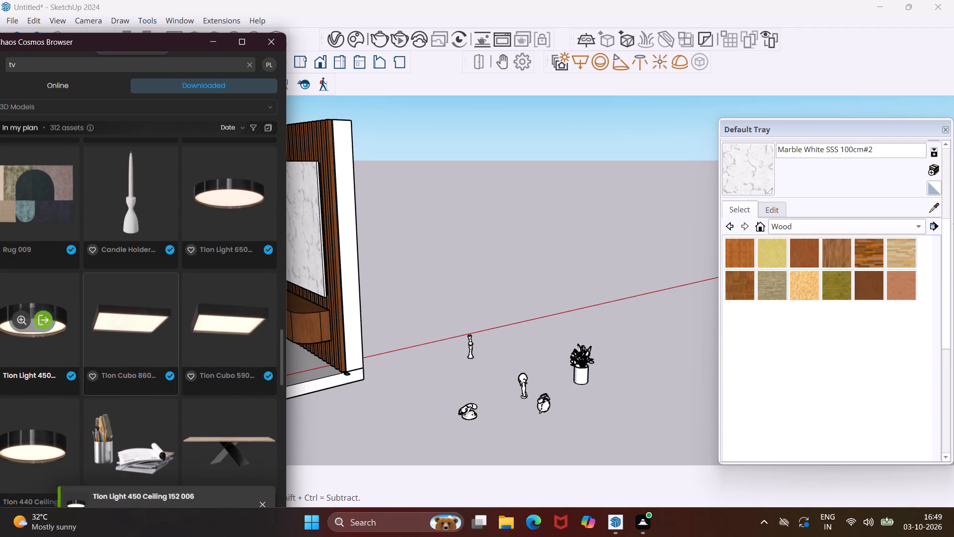
pyautogui.click(660, 370)
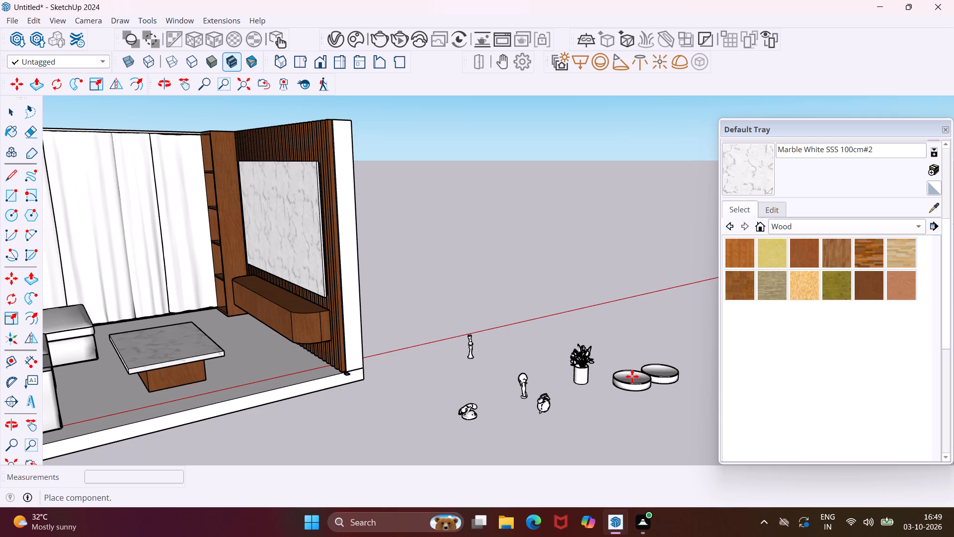
pyautogui.press('Escape')
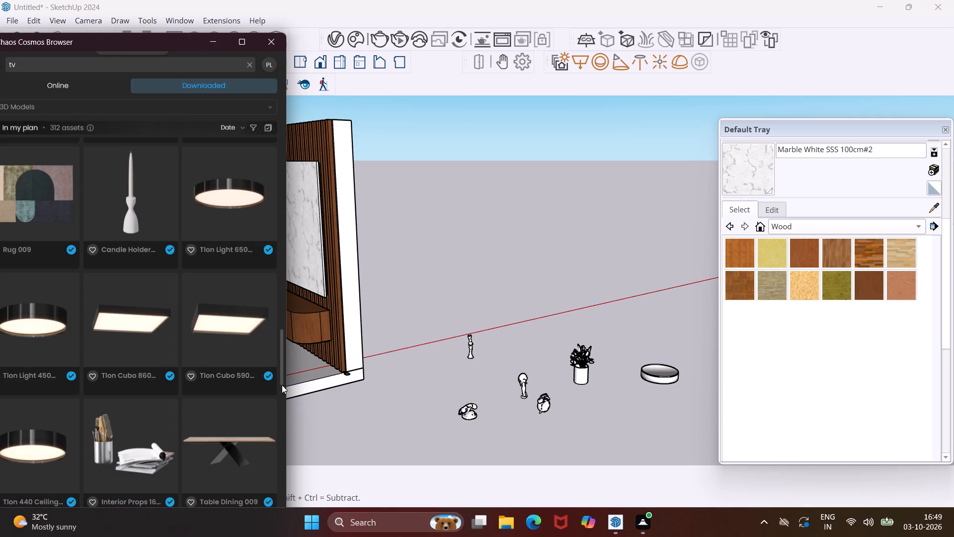
# Import Vase Roses Red 63-02 and place one copy on the ground between the alarm clock and the round ceiling lamp.
pyautogui.scroll(-9, 222, 343)
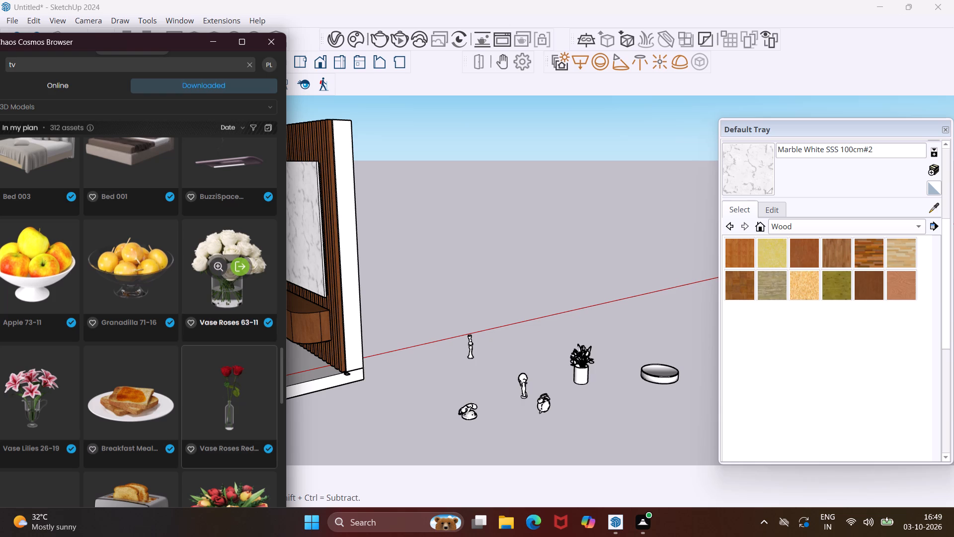
pyautogui.click(237, 393)
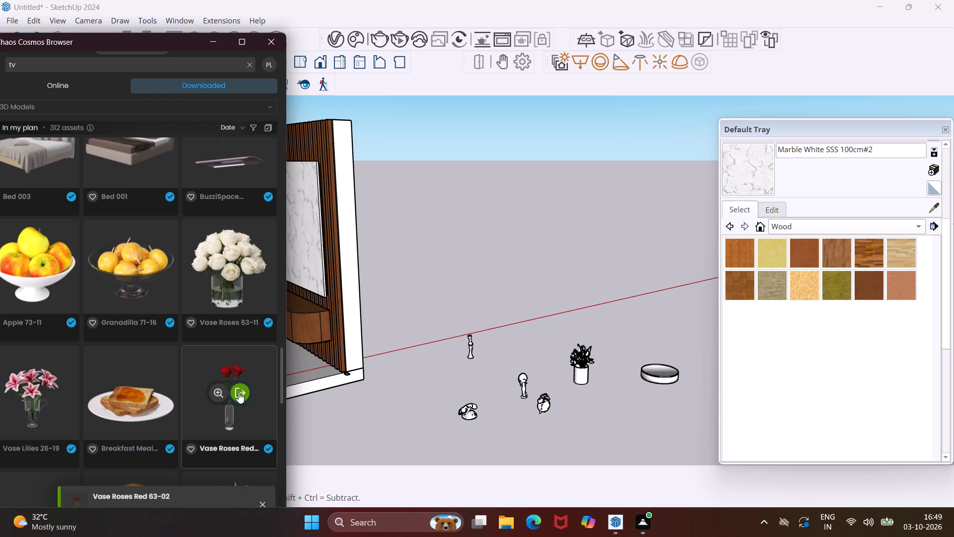
pyautogui.click(606, 417)
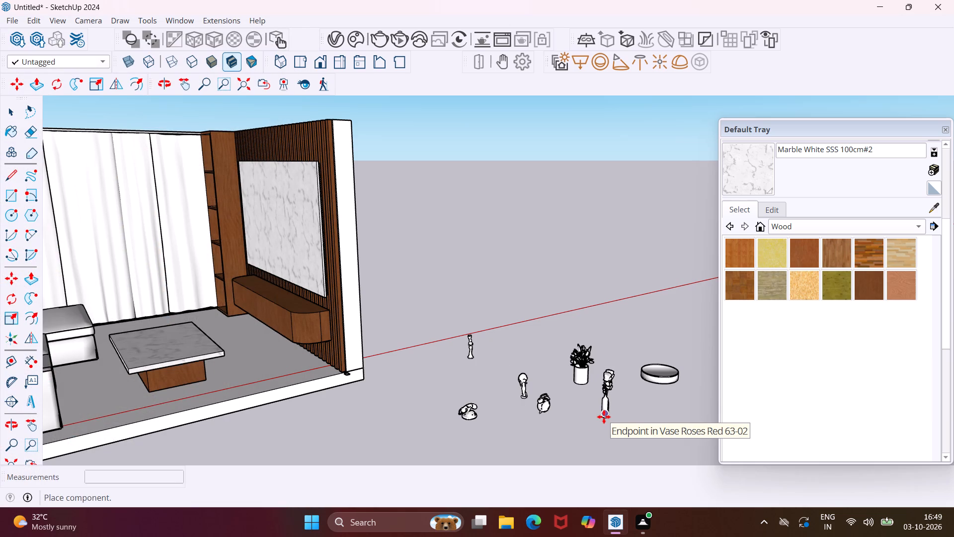
pyautogui.press('Escape')
# Import Decorative Deer 209 004 and place one copy on the ground behind the tulip vase.
pyautogui.scroll(-4, 175, 378)
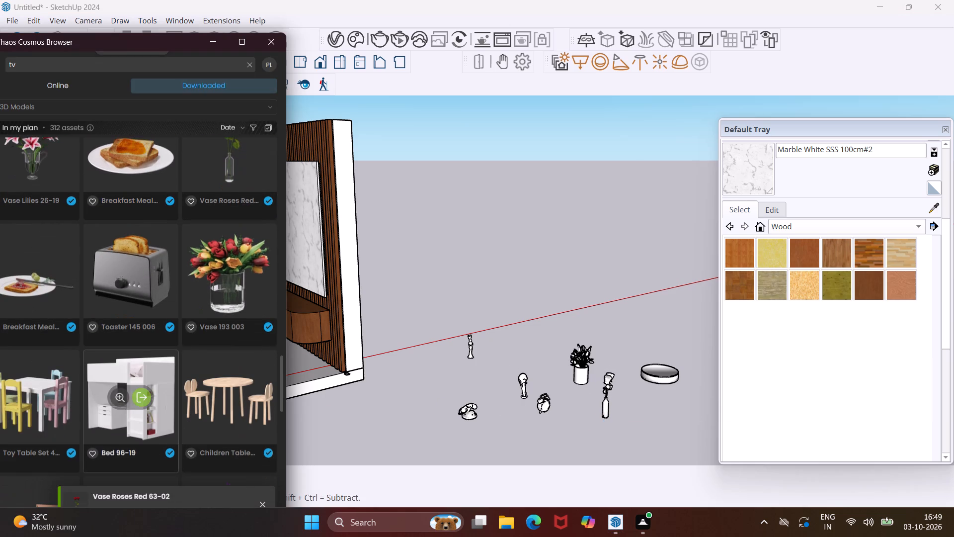
pyautogui.scroll(-5, 225, 316)
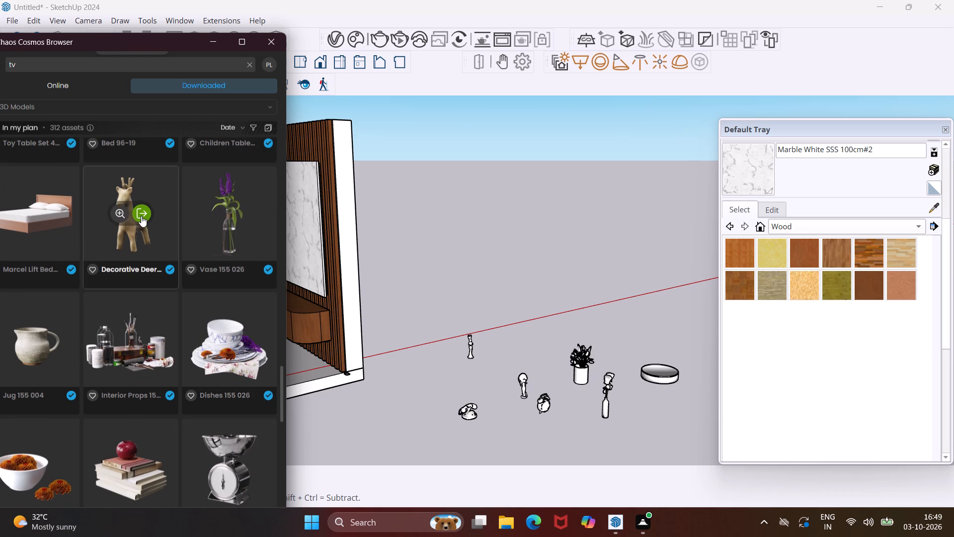
pyautogui.click(141, 216)
pyautogui.click(549, 348)
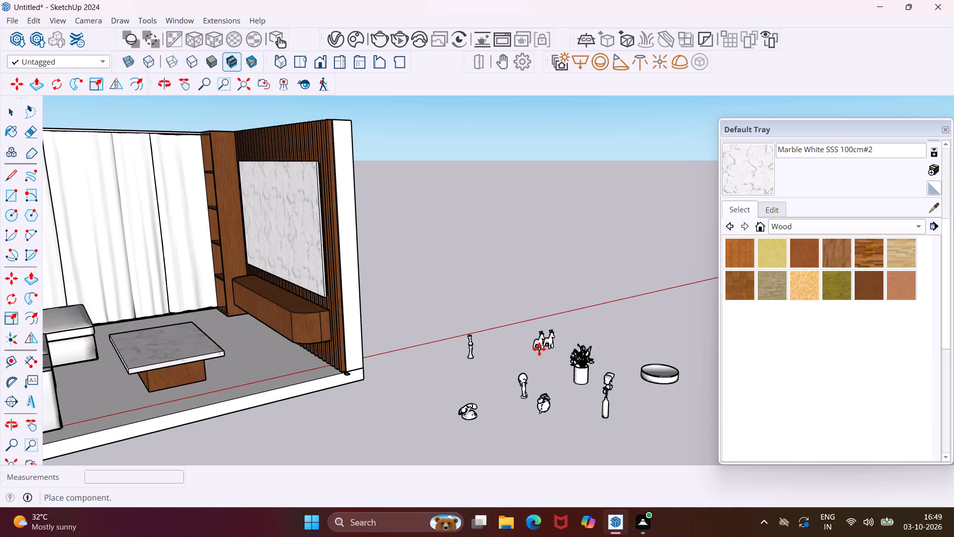
pyautogui.press('Escape')
# Import the kitchen scale Scale 134 003 and place one copy on the ground behind the slender female figurine.
pyautogui.scroll(-3, 212, 375)
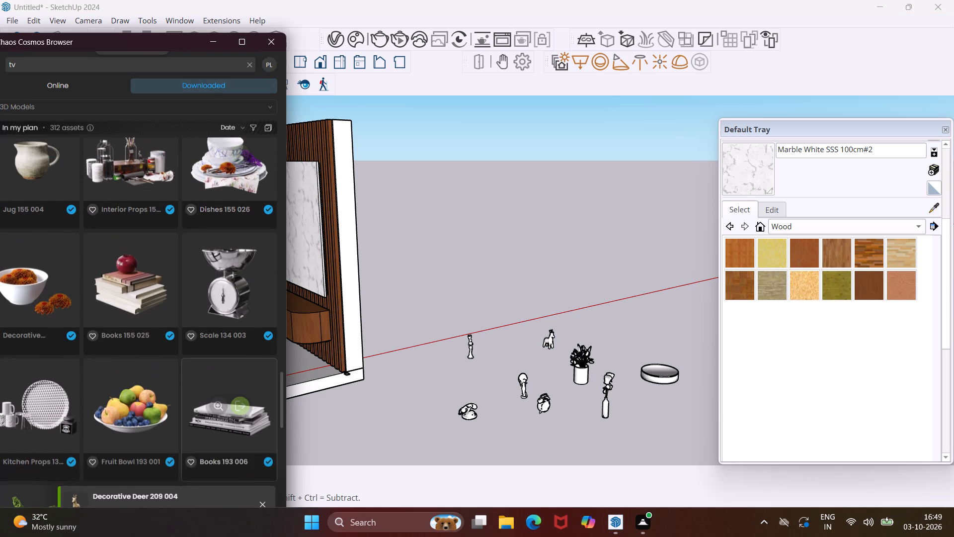
pyautogui.click(239, 281)
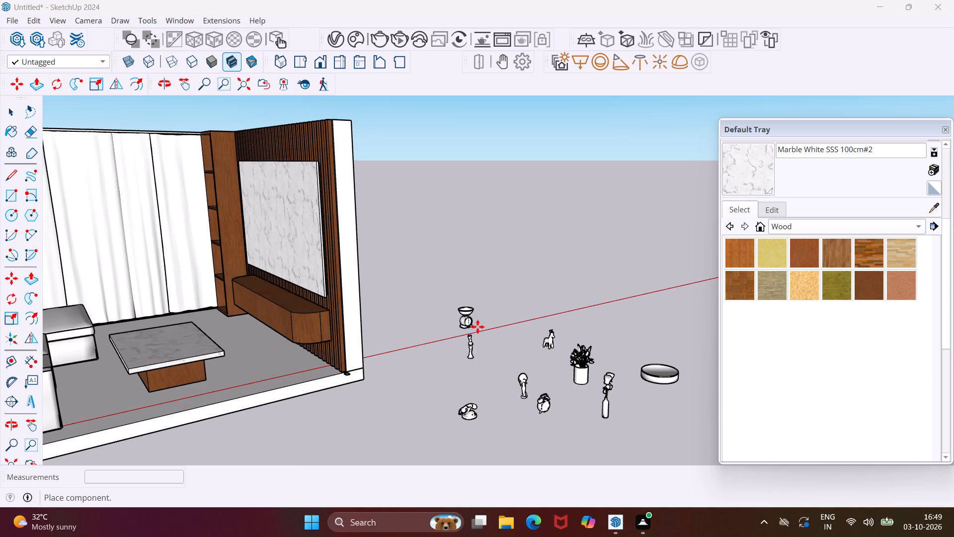
pyautogui.click(496, 333)
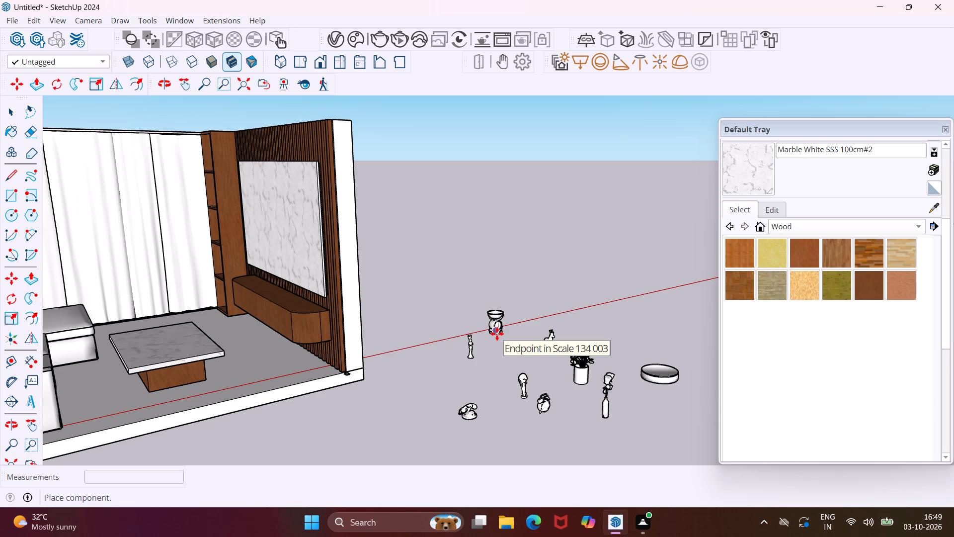
pyautogui.press('Escape')
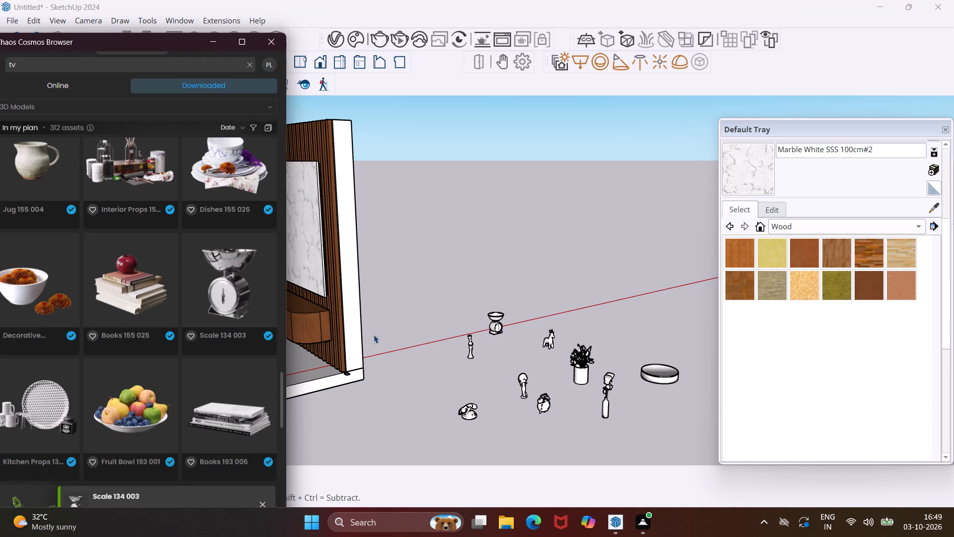
# Import the tall figure Sculpture 108-23 and place one copy on the ground behind the scale and the deer.
pyautogui.scroll(-6, 193, 332)
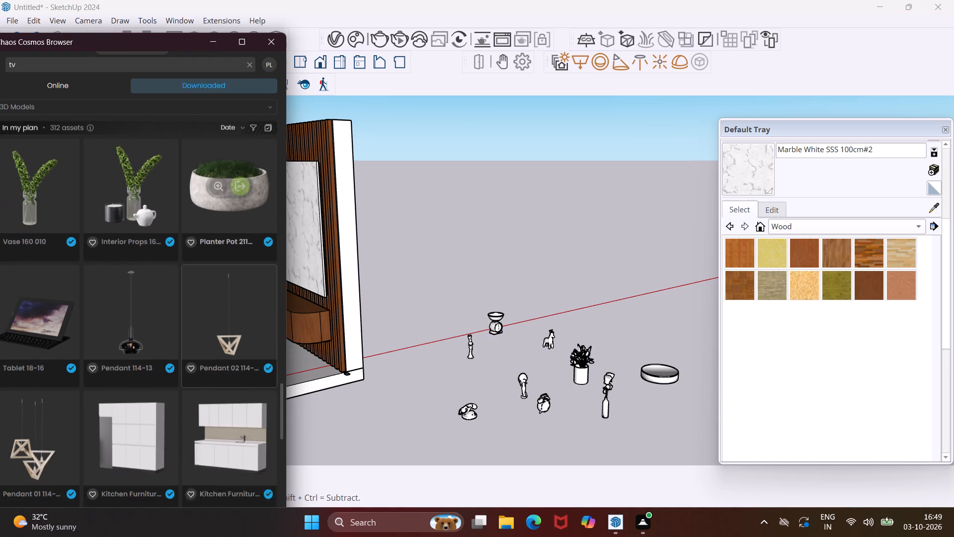
pyautogui.scroll(-9, 192, 333)
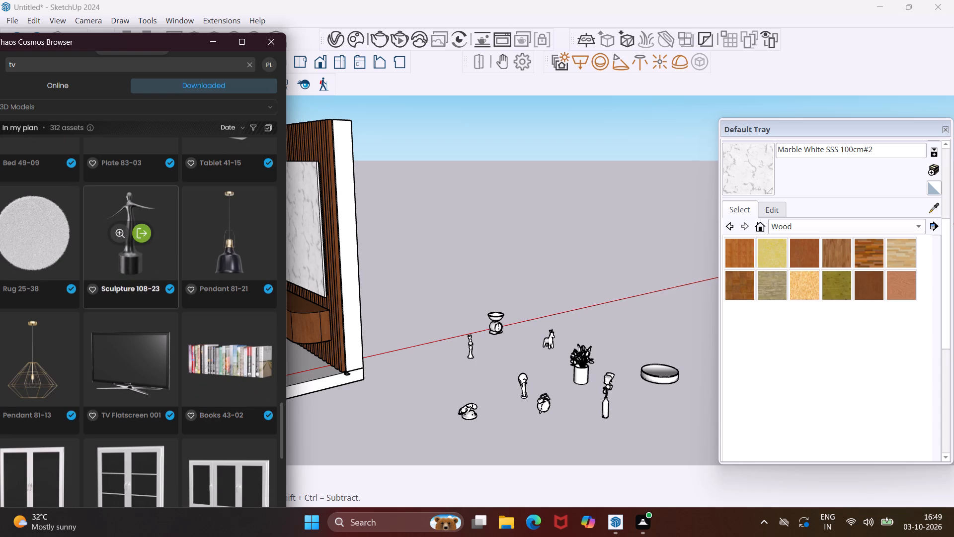
pyautogui.click(138, 235)
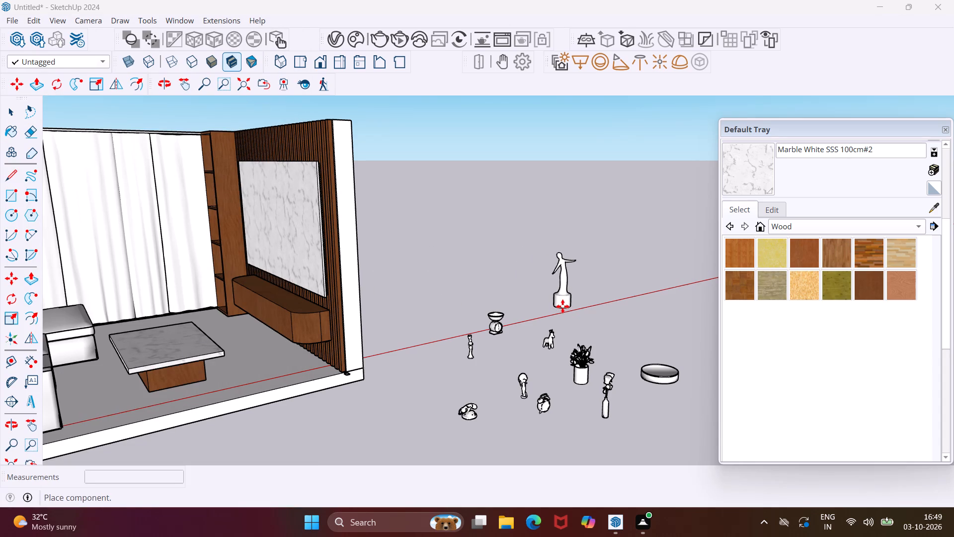
pyautogui.click(562, 306)
pyautogui.press('Escape')
# Import the white textured Vase 011 and place one copy on the ground between the feature wall and the slender female figurine.
pyautogui.scroll(-4, 156, 359)
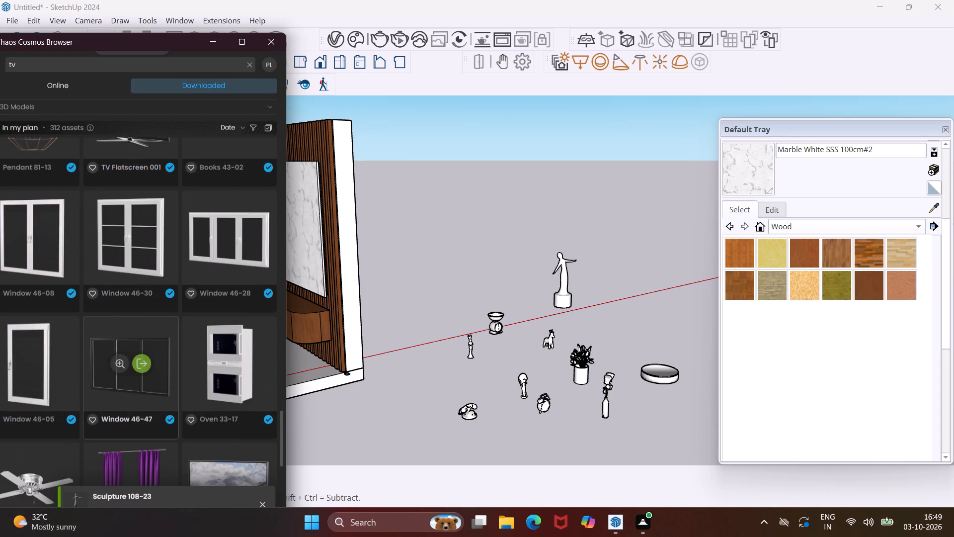
pyautogui.scroll(-6, 156, 360)
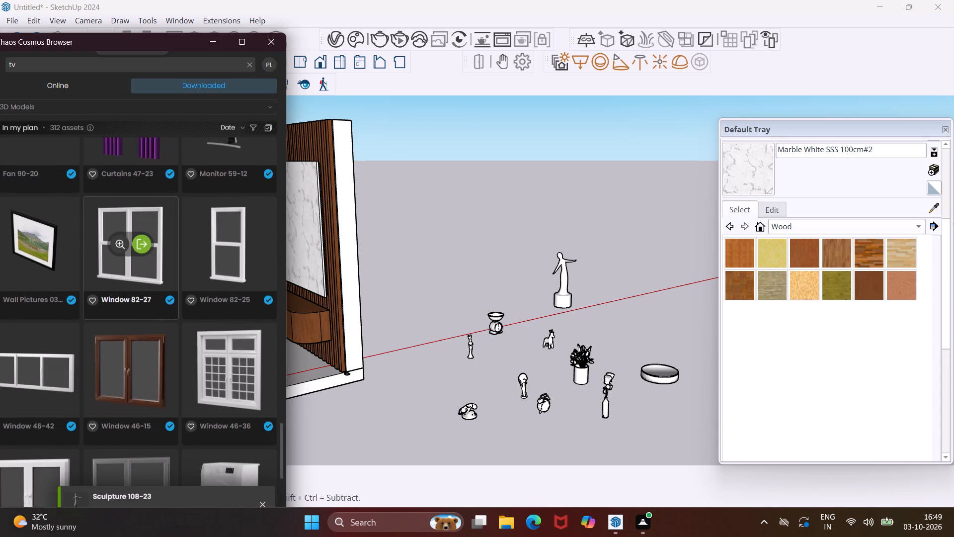
pyautogui.scroll(-7, 156, 360)
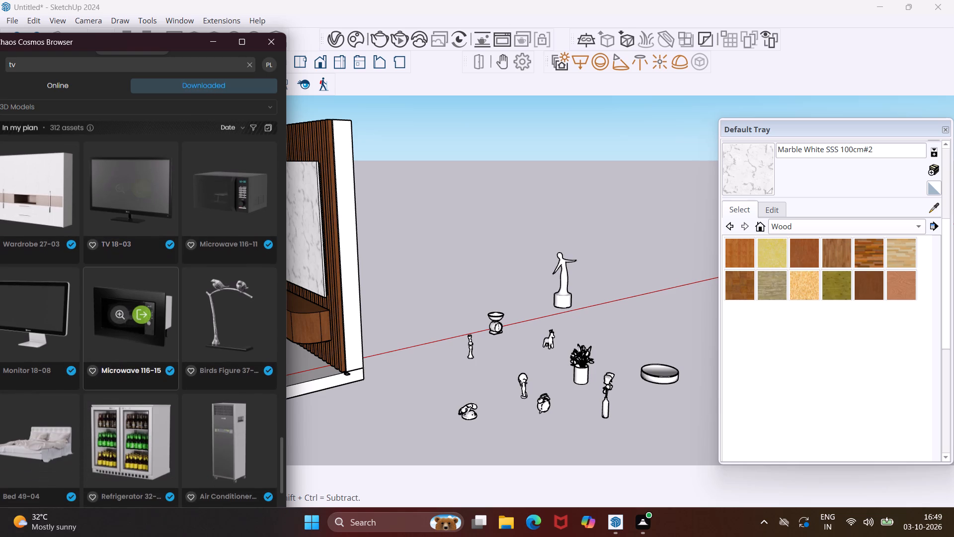
pyautogui.scroll(-7, 156, 360)
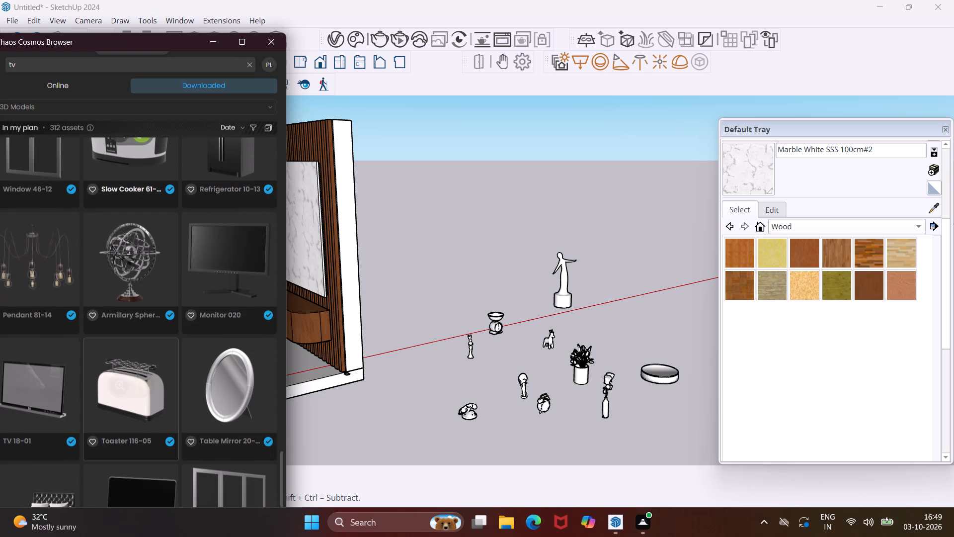
pyautogui.scroll(-7, 156, 360)
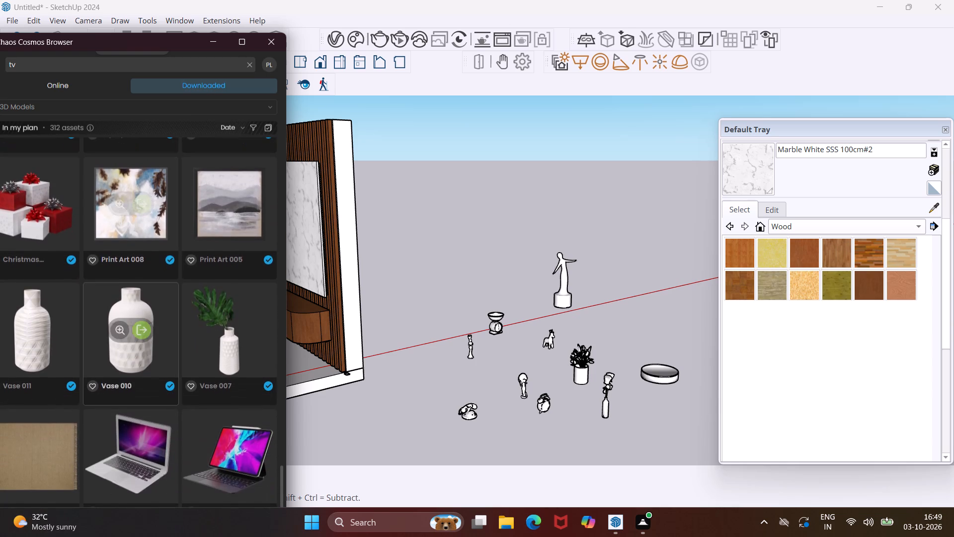
pyautogui.scroll(-5, 156, 360)
pyautogui.scroll(4, 156, 360)
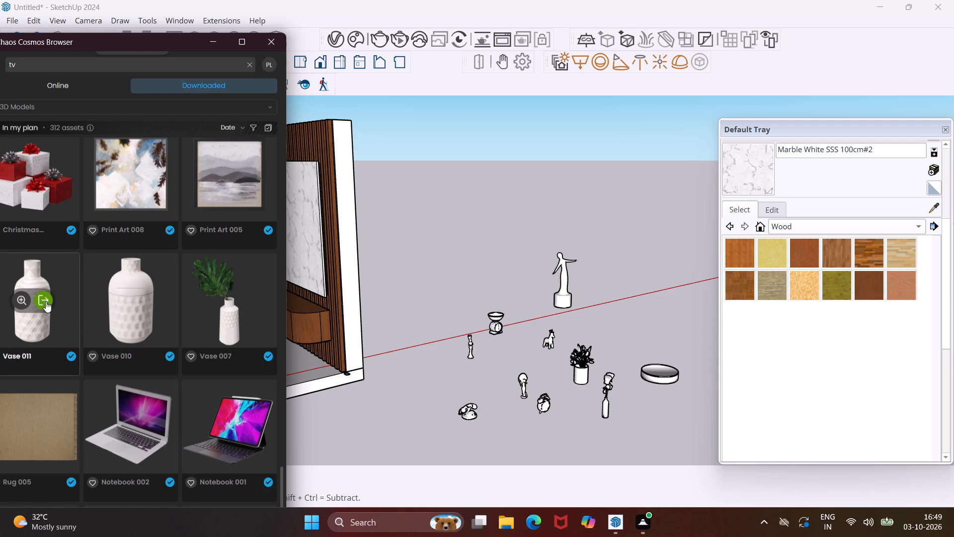
pyautogui.click(45, 301)
pyautogui.click(444, 365)
pyautogui.press('Escape')
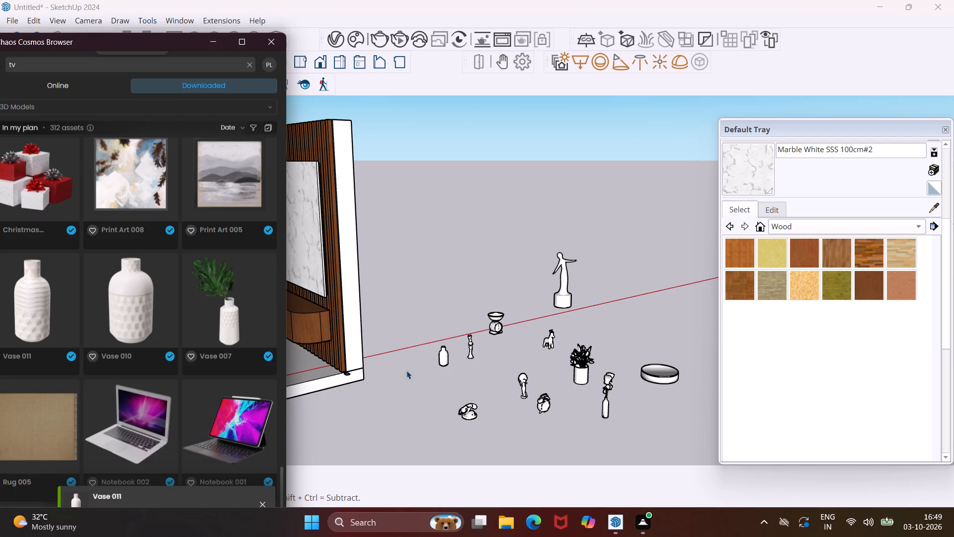
# Look through the remaining downloaded models in the Chaos Cosmos browser and close it.
pyautogui.scroll(-5, 142, 379)
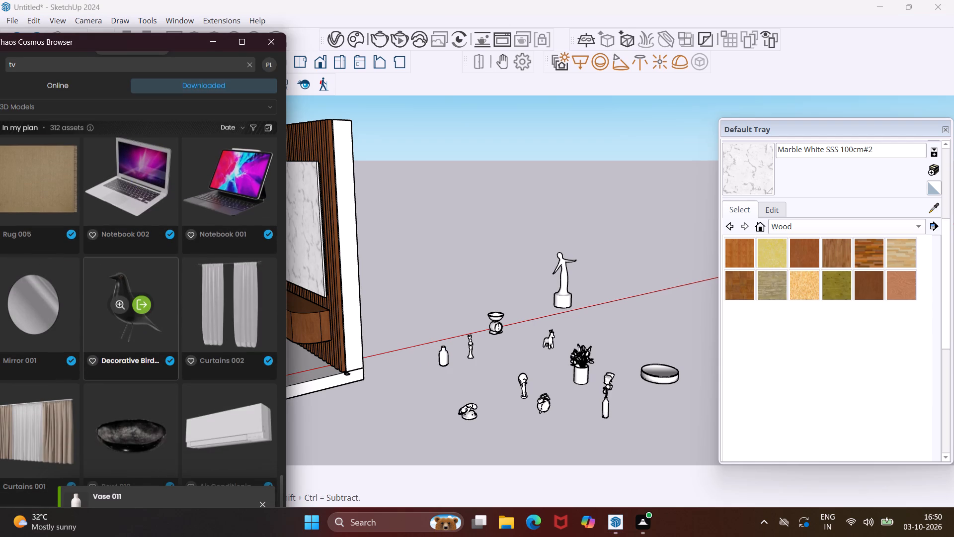
pyautogui.scroll(-13, 141, 379)
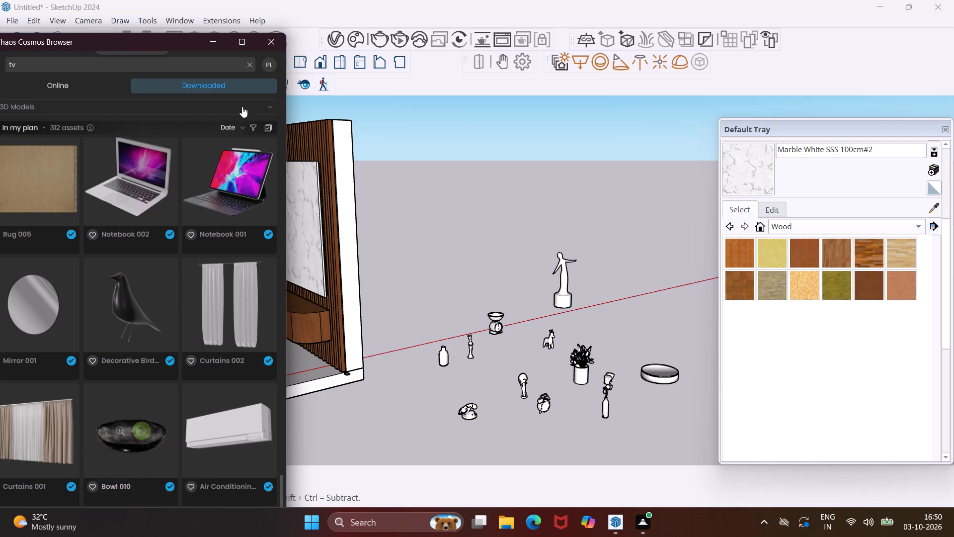
pyautogui.click(270, 44)
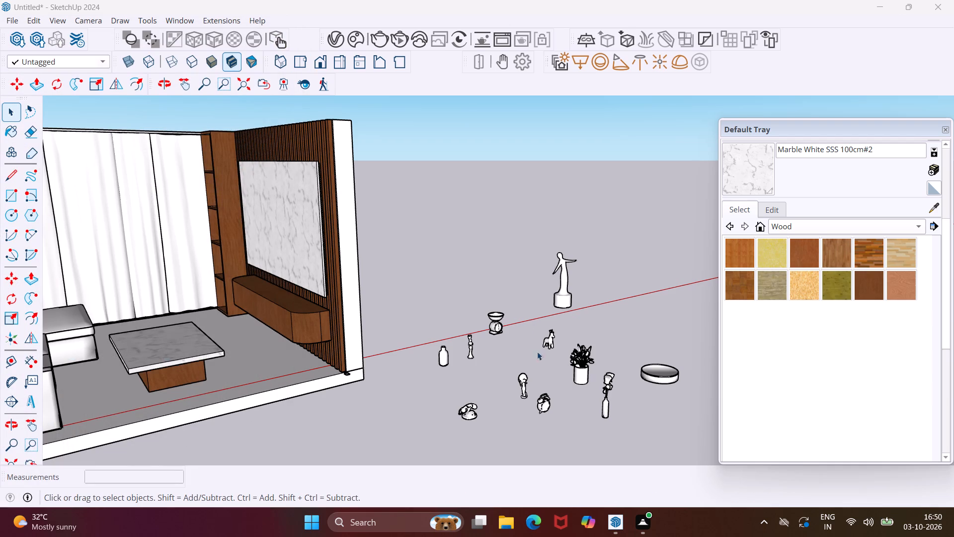
# Move the tulip vase, Vase 193 006, from the ground onto the top shelf of the wooden shelving unit beside the curtains.
pyautogui.scroll(3, 574, 378)
pyautogui.click(577, 377)
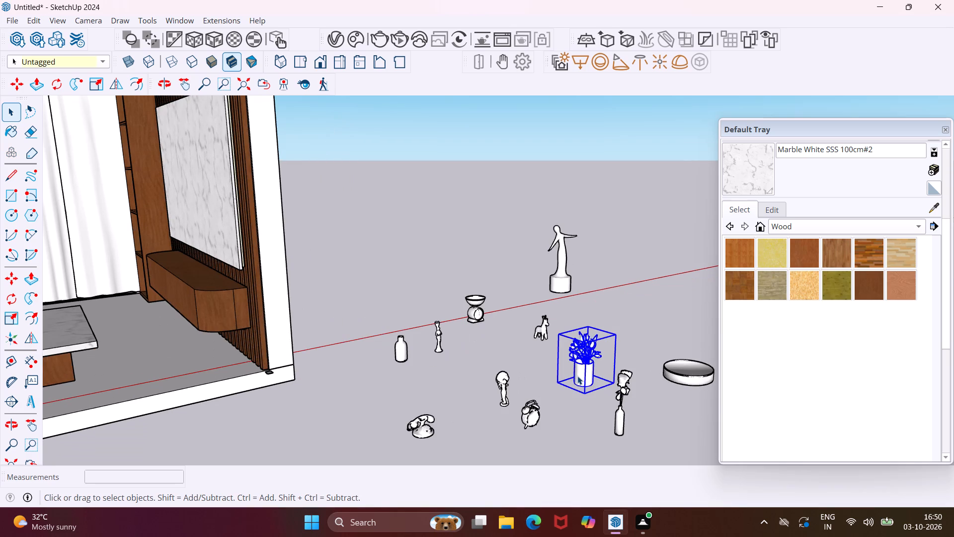
pyautogui.press('m')
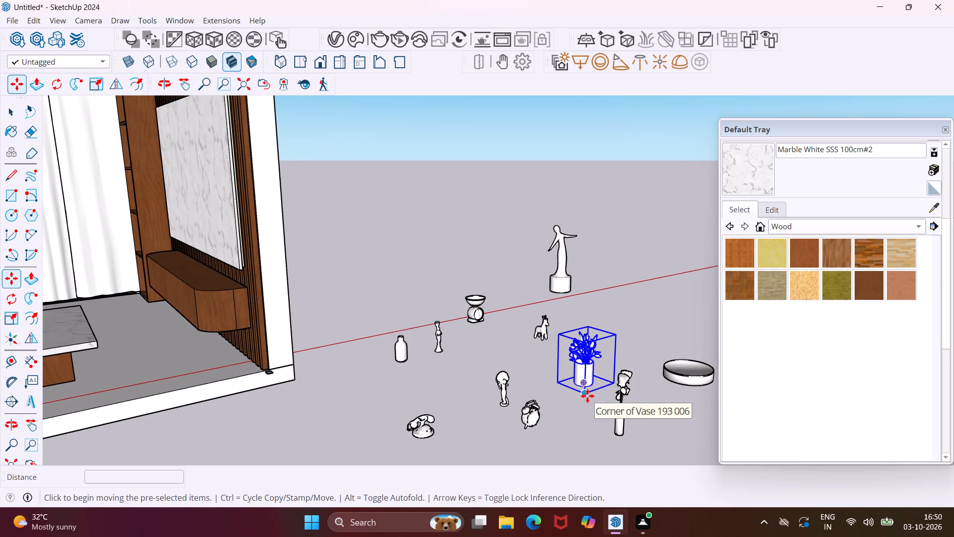
pyautogui.click(587, 396)
pyautogui.scroll(-5, 473, 367)
pyautogui.scroll(-4, 409, 363)
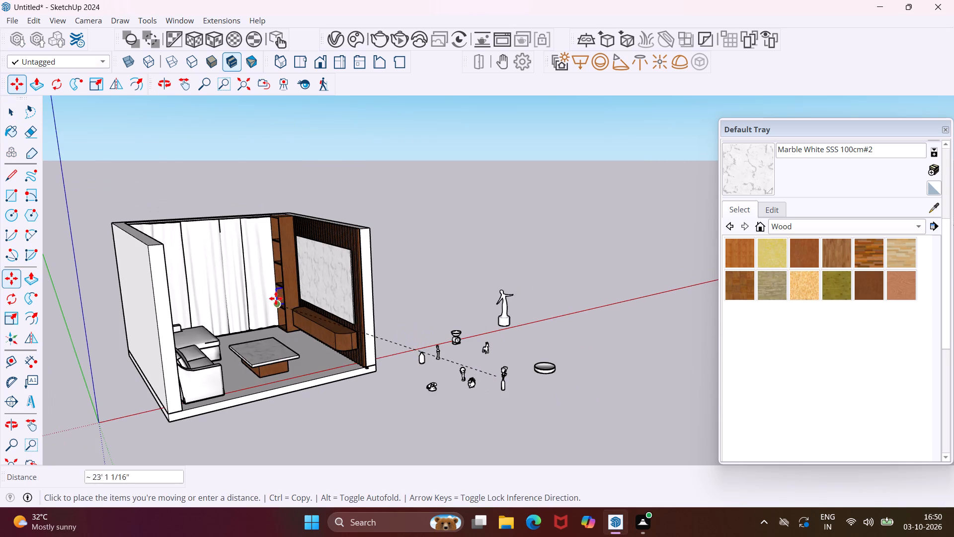
pyautogui.moveTo(275, 296); pyautogui.dragTo(530, 386, button='middle')
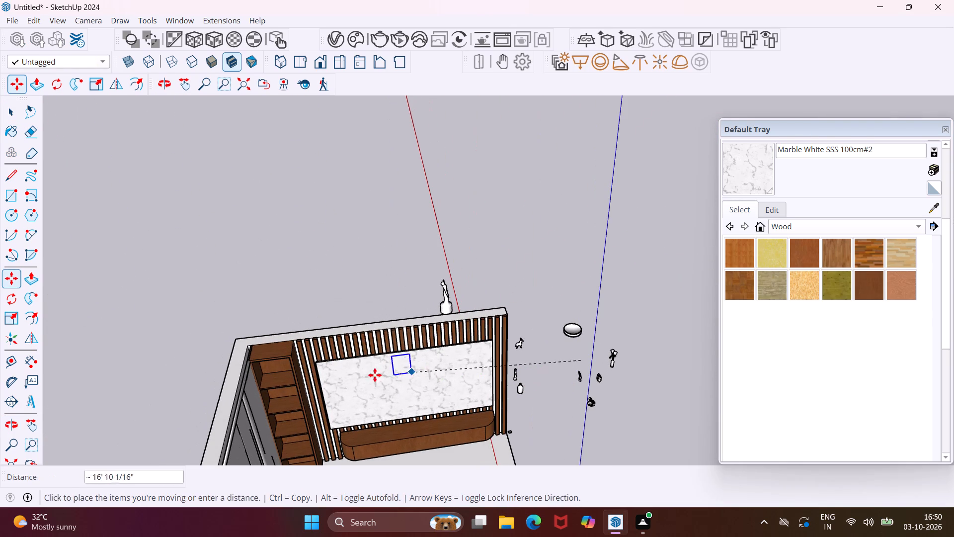
pyautogui.scroll(8, 275, 384)
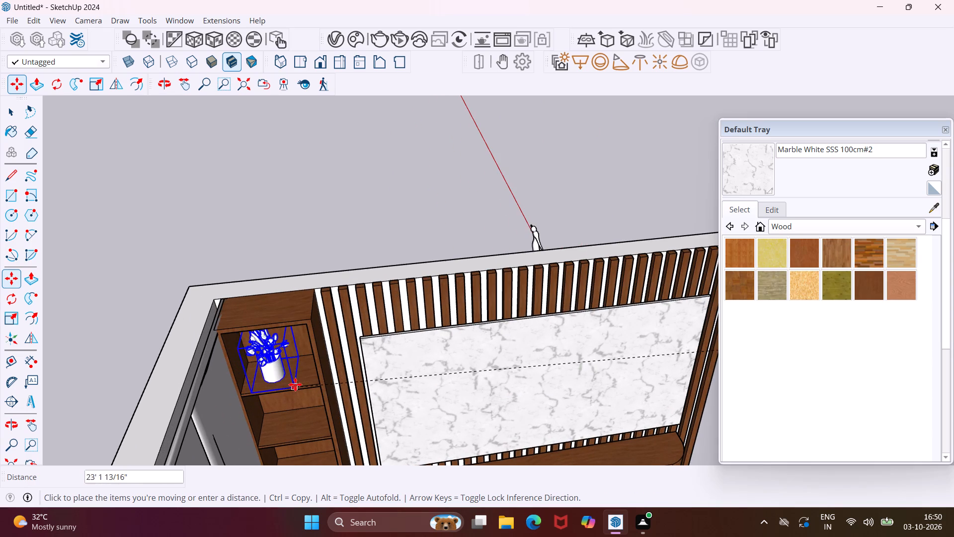
pyautogui.click(300, 384)
pyautogui.scroll(-4, 277, 378)
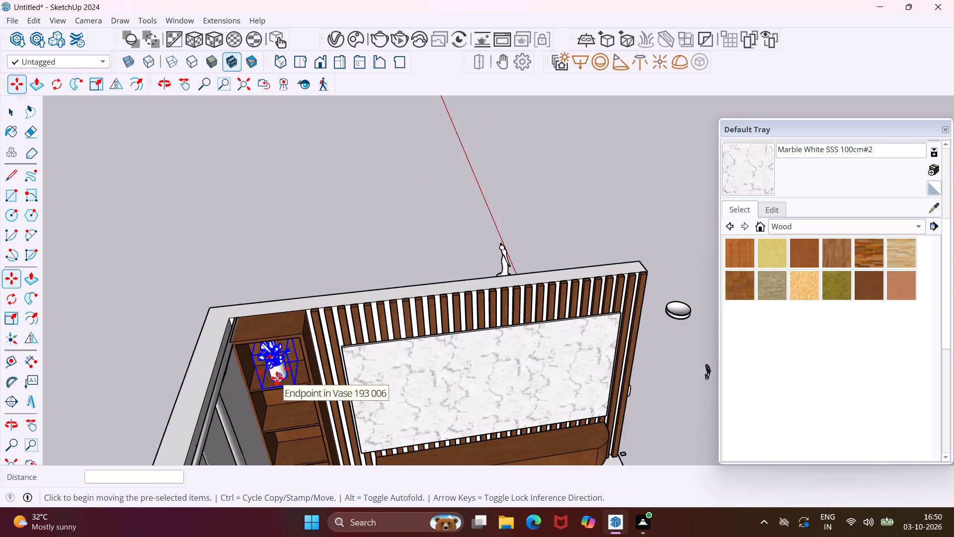
pyautogui.scroll(-4, 269, 376)
pyautogui.press('Escape')
pyautogui.press('space')
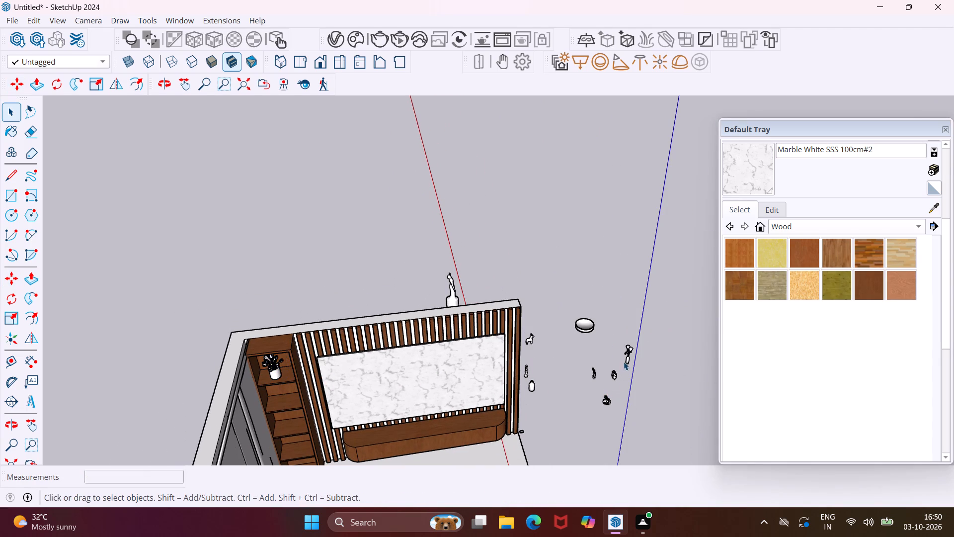
# Move the white textured Vase 011 from the ground onto the second shelf from the top, below the tulip vase.
pyautogui.scroll(8, 617, 375)
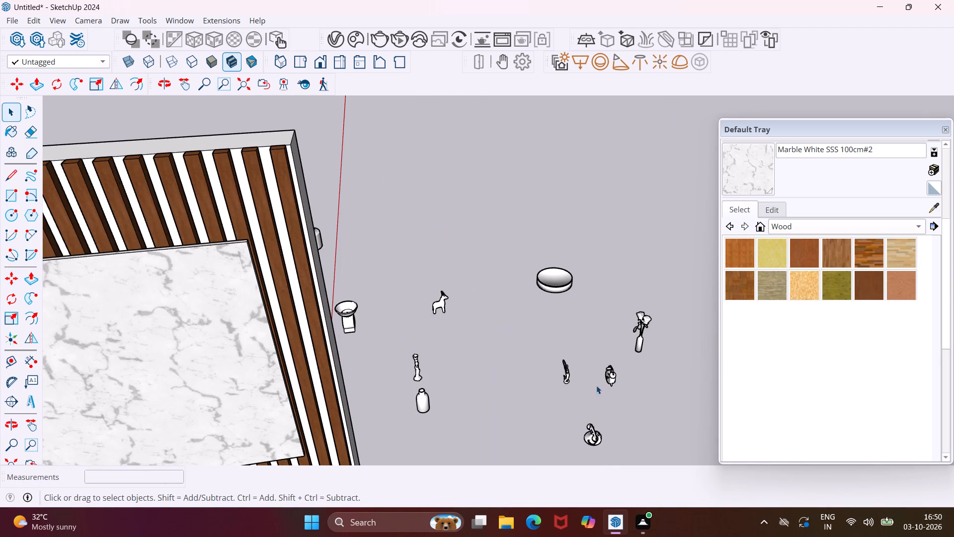
pyautogui.click(423, 404)
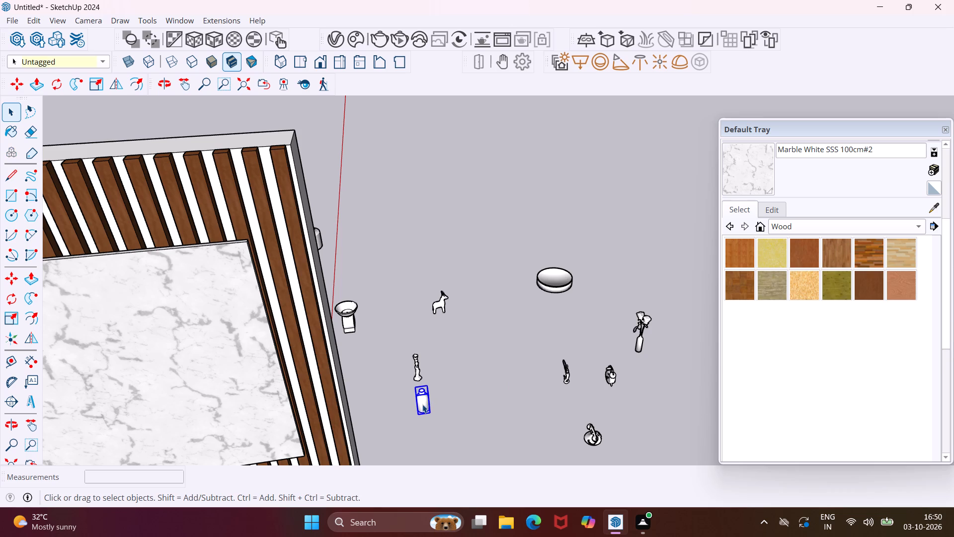
pyautogui.press('m')
pyautogui.scroll(4, 432, 414)
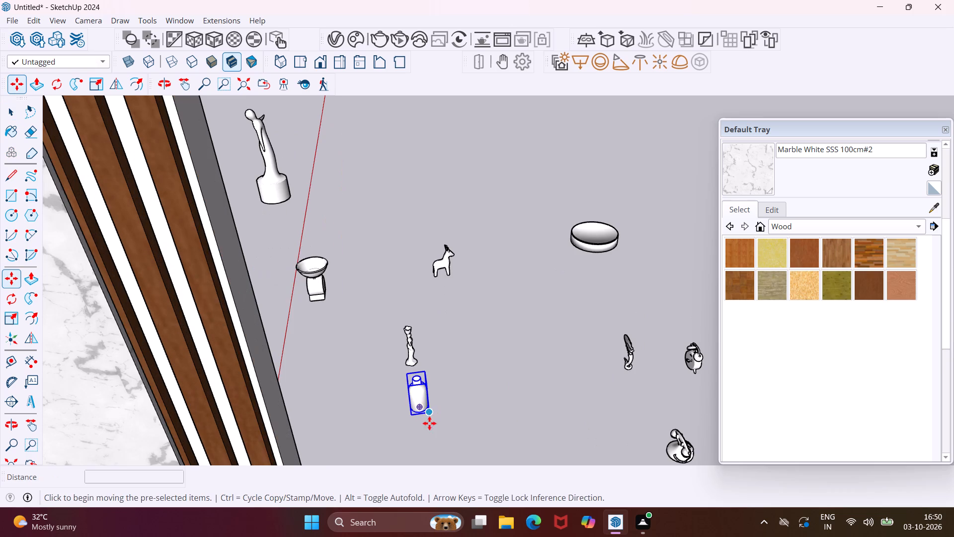
pyautogui.click(428, 411)
pyautogui.scroll(-18, 429, 410)
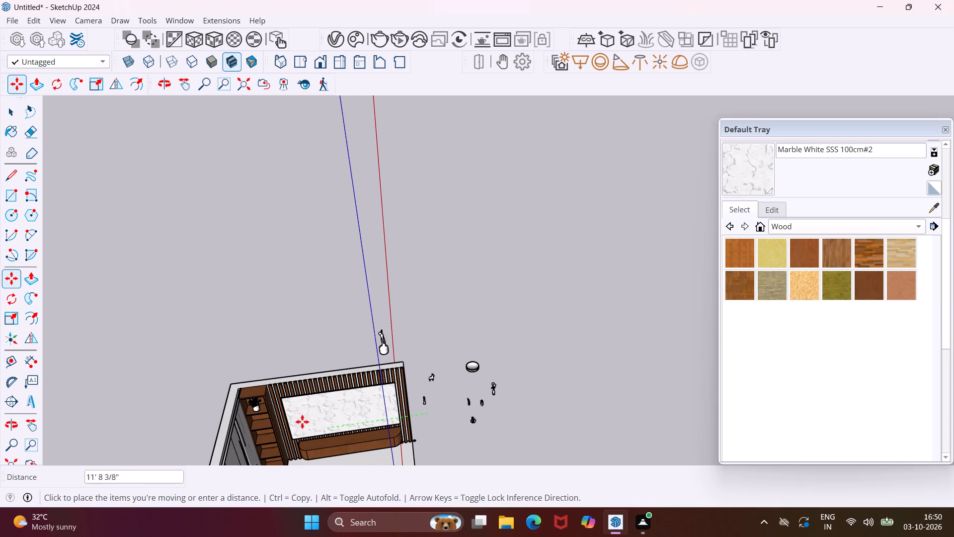
pyautogui.scroll(15, 263, 421)
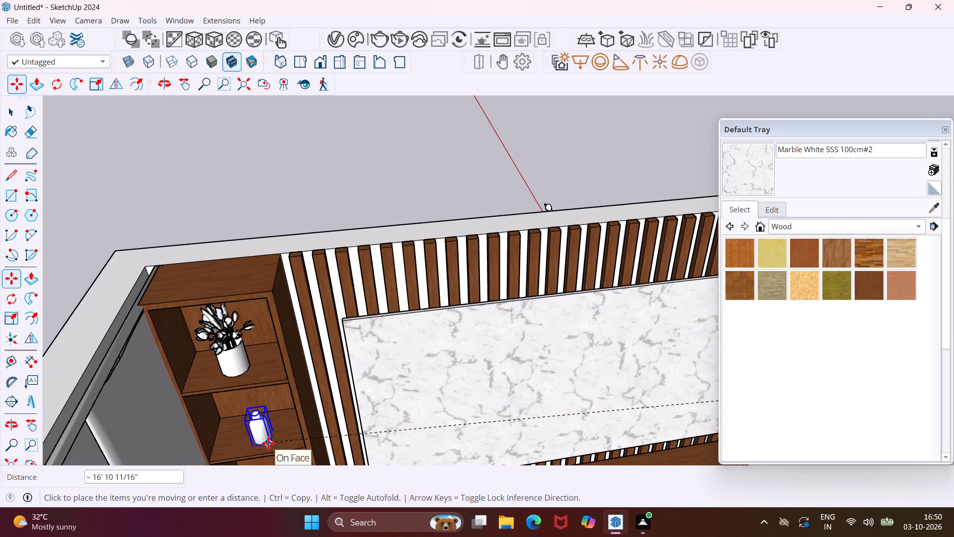
pyautogui.click(268, 443)
pyautogui.press('Escape')
pyautogui.press('space')
# Rotate the kitchen scale on the ground by roughly a quarter turn clockwise about the vertical axis.
pyautogui.scroll(-3, 386, 223)
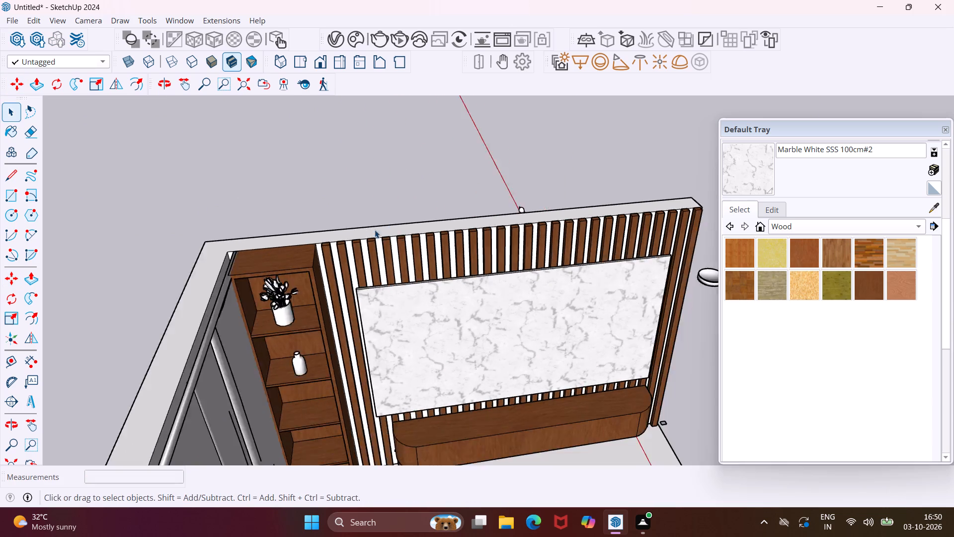
pyautogui.scroll(-6, 375, 230)
pyautogui.moveTo(594, 268); pyautogui.dragTo(351, 309, button='middle')
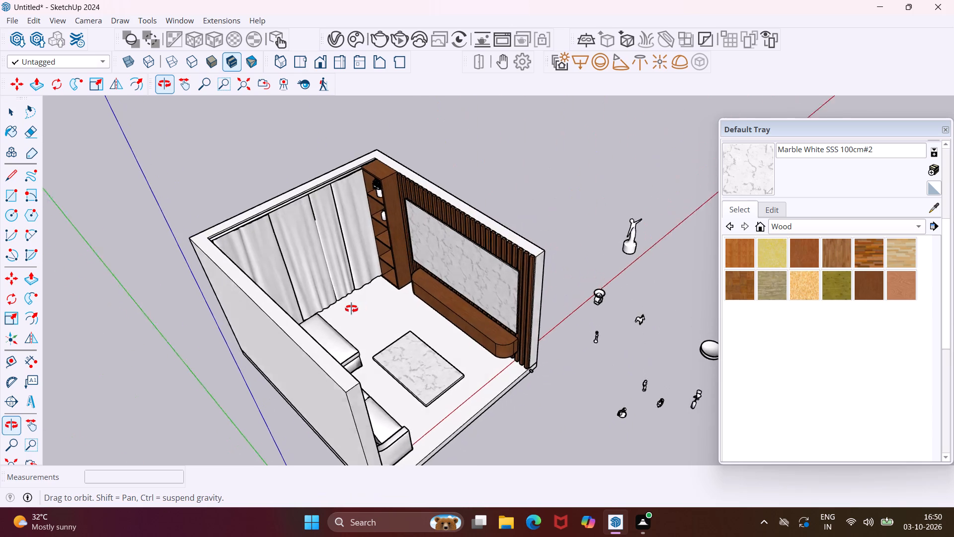
pyautogui.moveTo(351, 309); pyautogui.dragTo(351, 308, button='middle')
pyautogui.scroll(9, 604, 307)
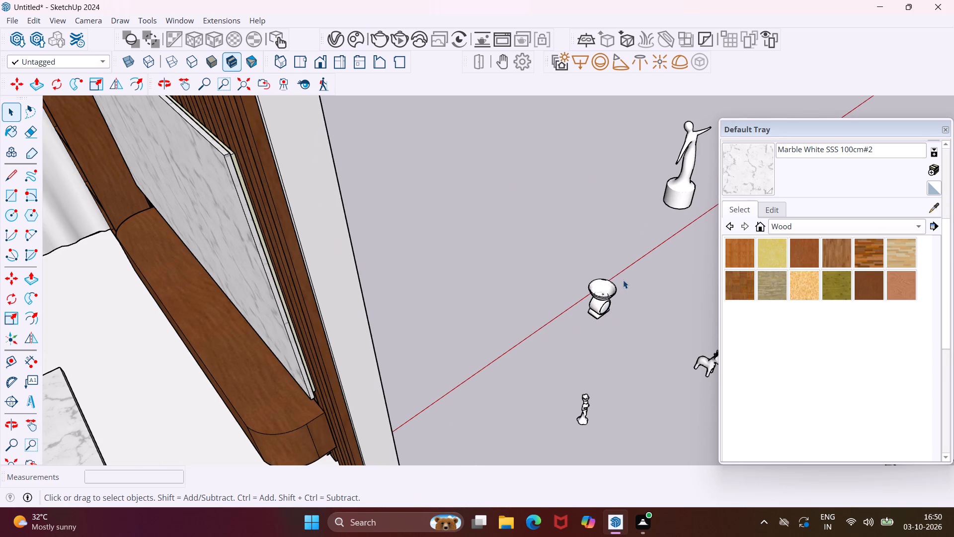
pyautogui.moveTo(623, 278); pyautogui.dragTo(581, 342)
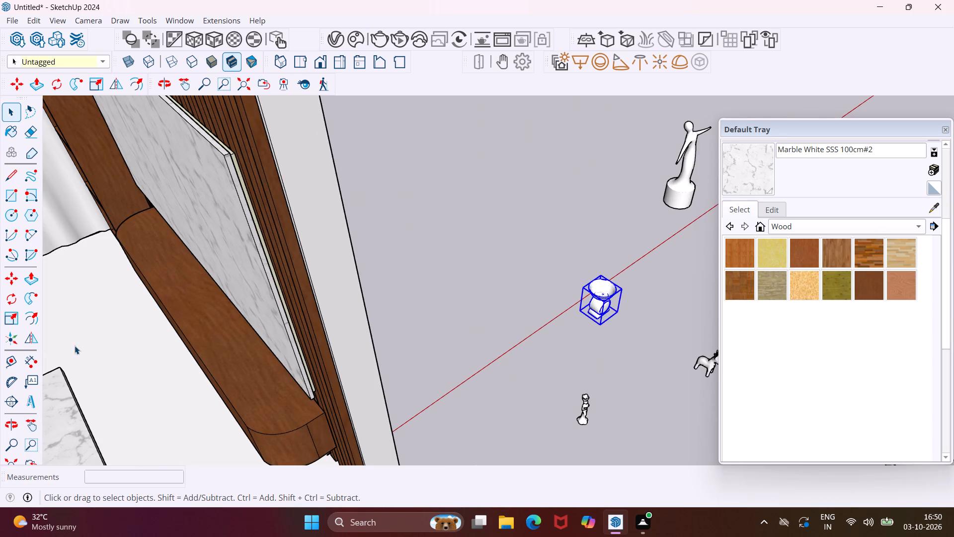
pyautogui.click(12, 299)
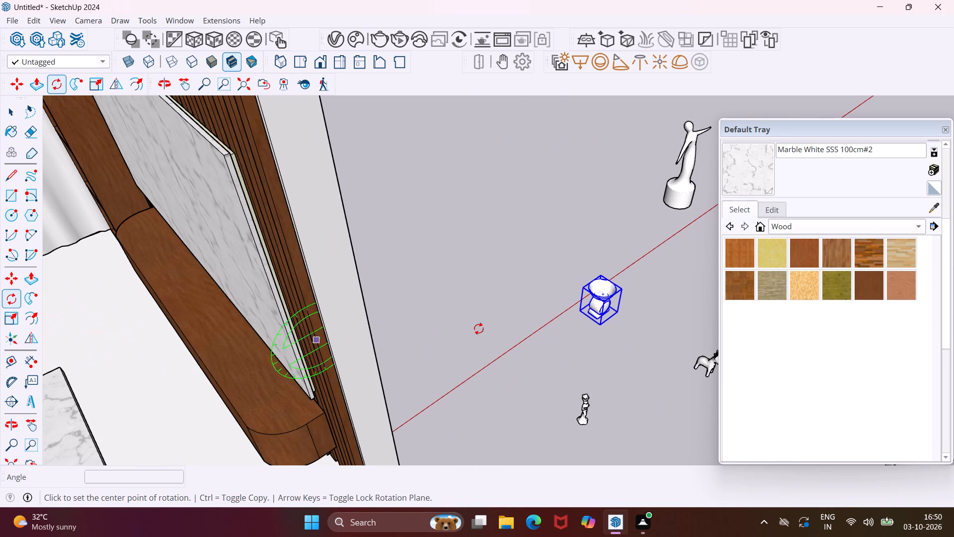
pyautogui.click(615, 339)
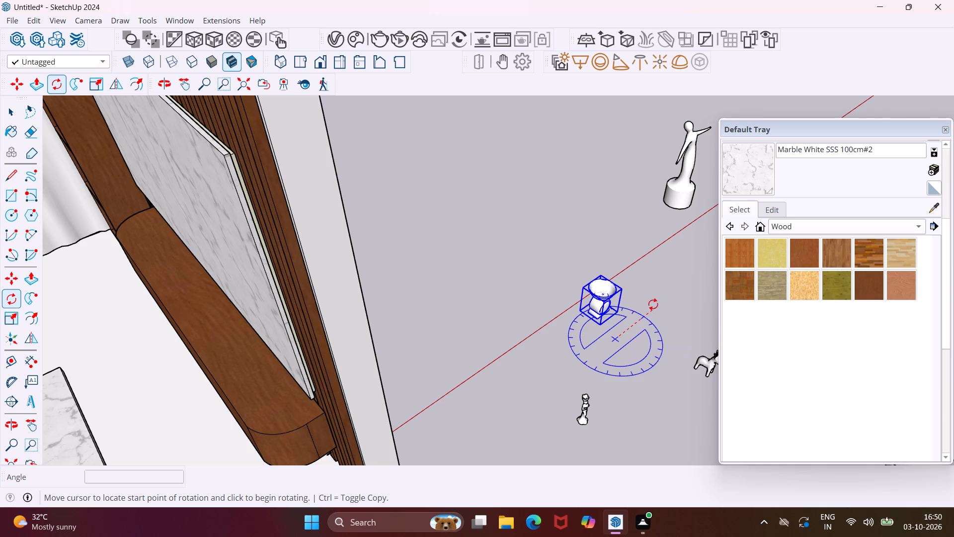
pyautogui.click(653, 303)
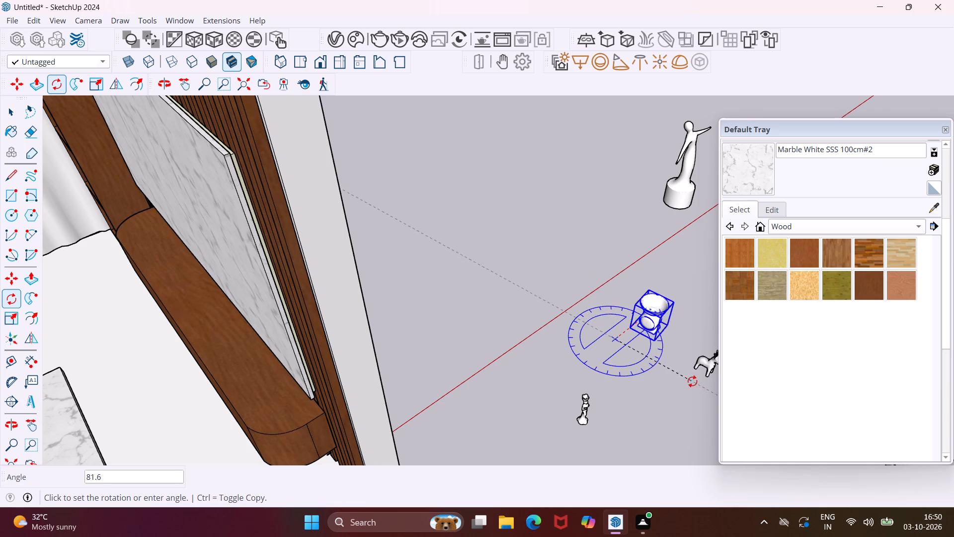
pyautogui.click(688, 391)
pyautogui.press('Escape')
pyautogui.press('space')
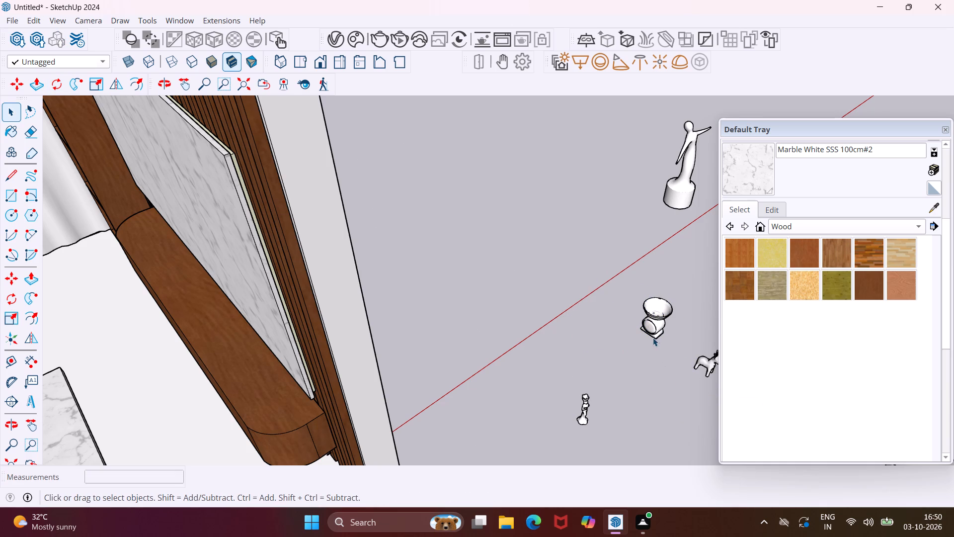
# Move the rotated kitchen scale onto the third shelf from the top, below the white textured vase.
pyautogui.click(653, 337)
pyautogui.press('m')
pyautogui.click(657, 345)
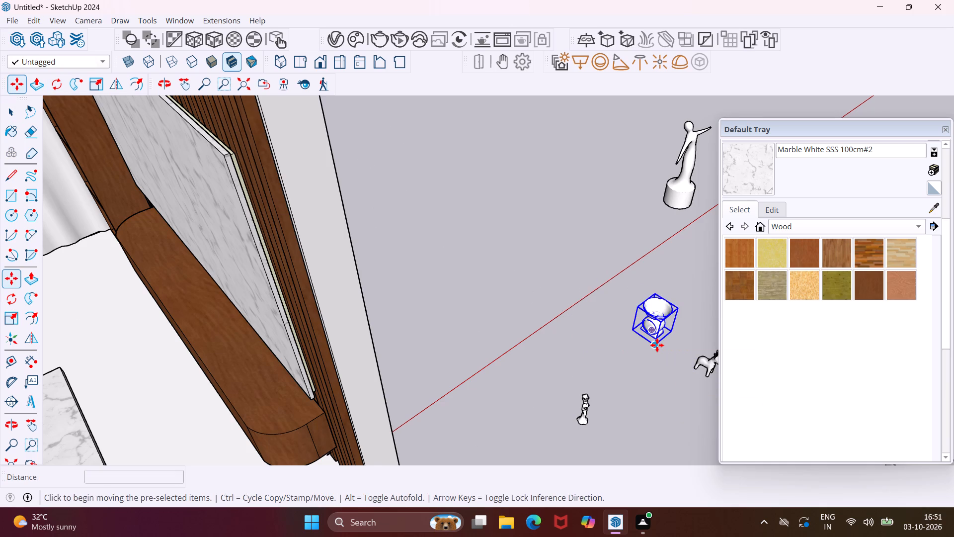
pyautogui.scroll(-10, 579, 339)
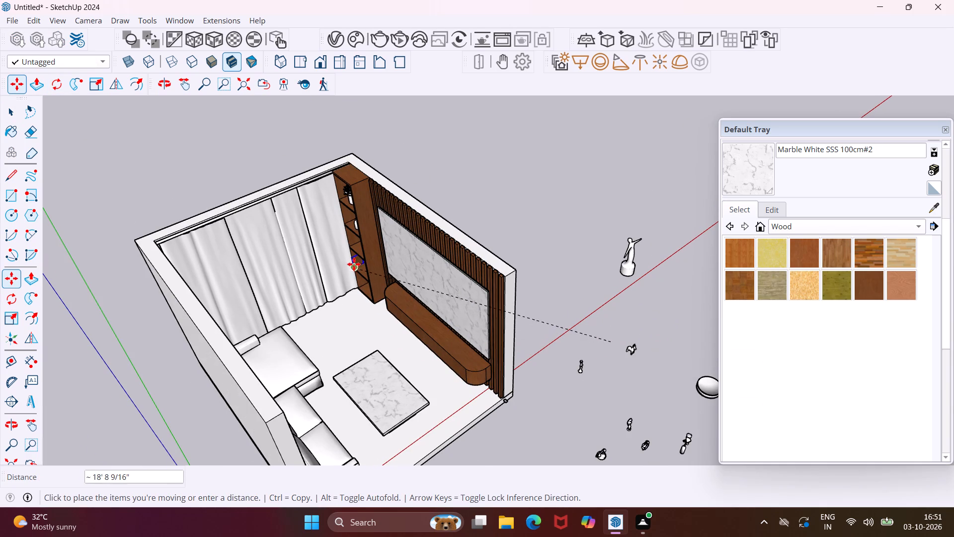
pyautogui.scroll(10, 356, 250)
pyautogui.middleClick(356, 250)
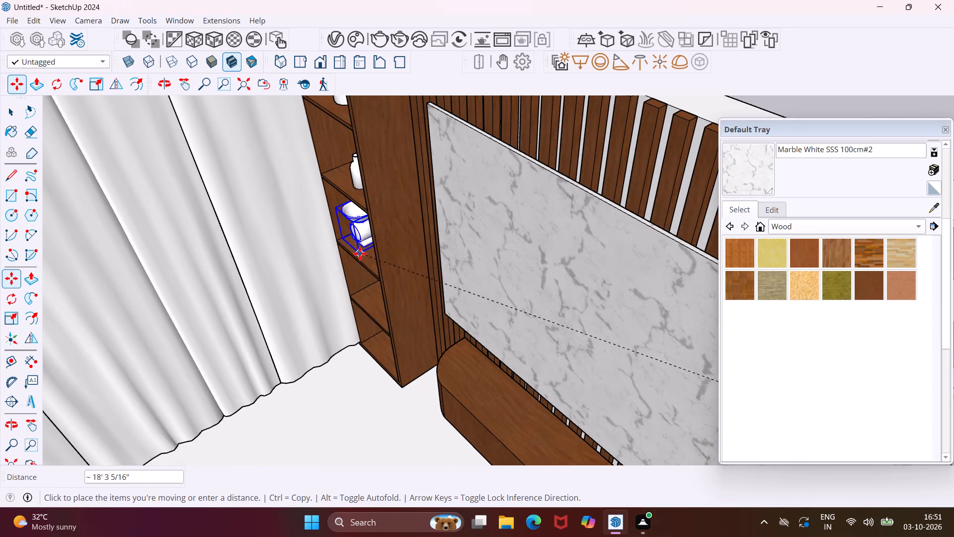
pyautogui.moveTo(361, 254); pyautogui.dragTo(455, 251, button='middle')
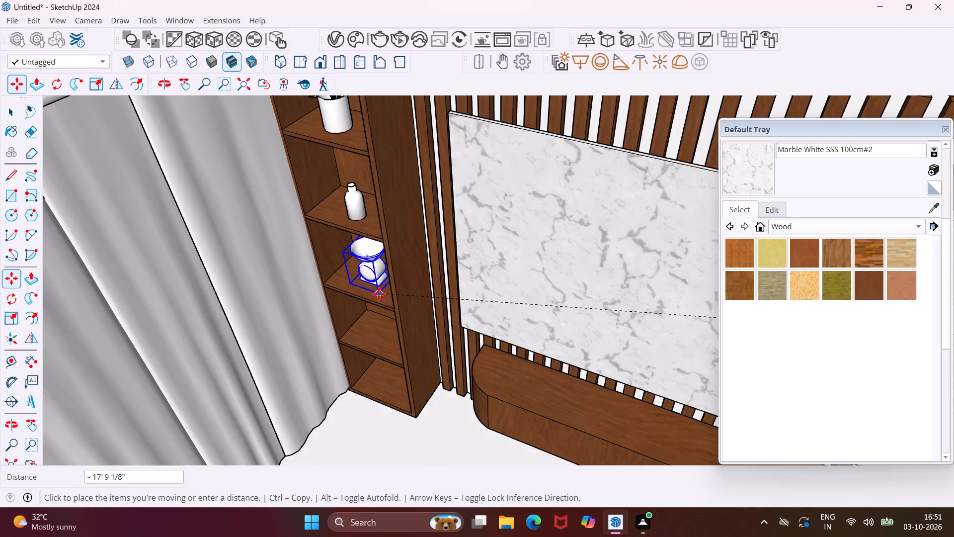
pyautogui.scroll(7, 379, 294)
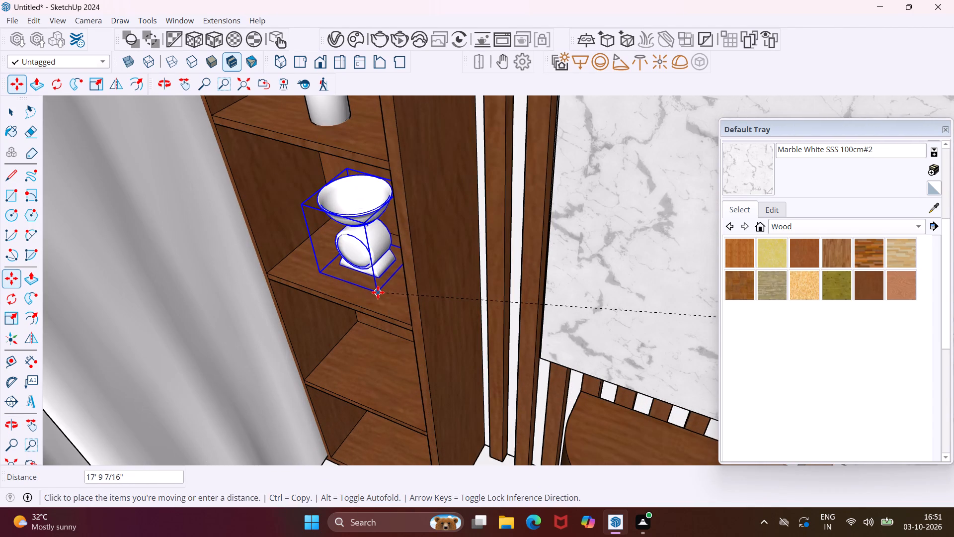
pyautogui.click(378, 292)
pyautogui.scroll(-10, 333, 278)
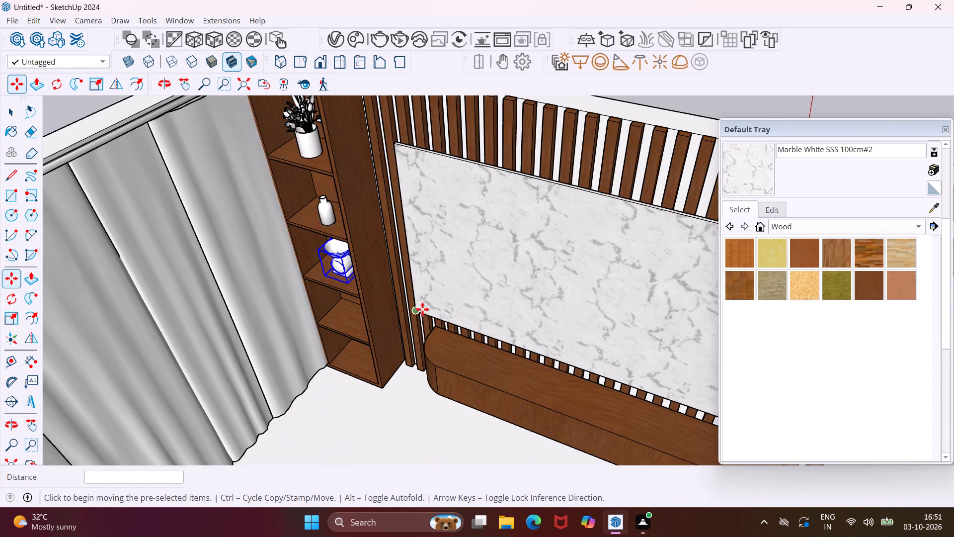
pyautogui.moveTo(424, 309); pyautogui.dragTo(261, 315, button='middle')
pyautogui.scroll(-10, 262, 315)
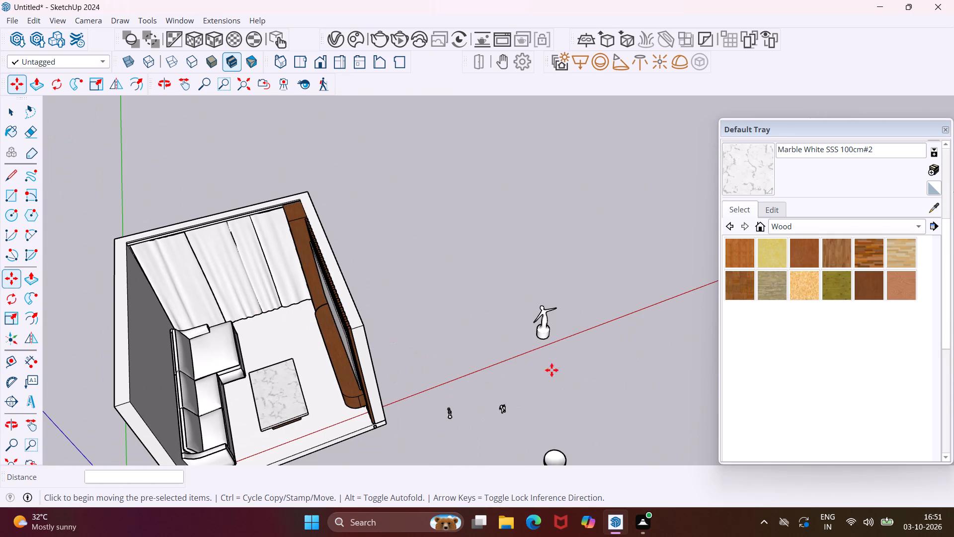
pyautogui.press('Escape')
pyautogui.press('space')
# Rotate the tall figure sculpture on the ground by 90 degrees clockwise about the vertical axis.
pyautogui.click(546, 329)
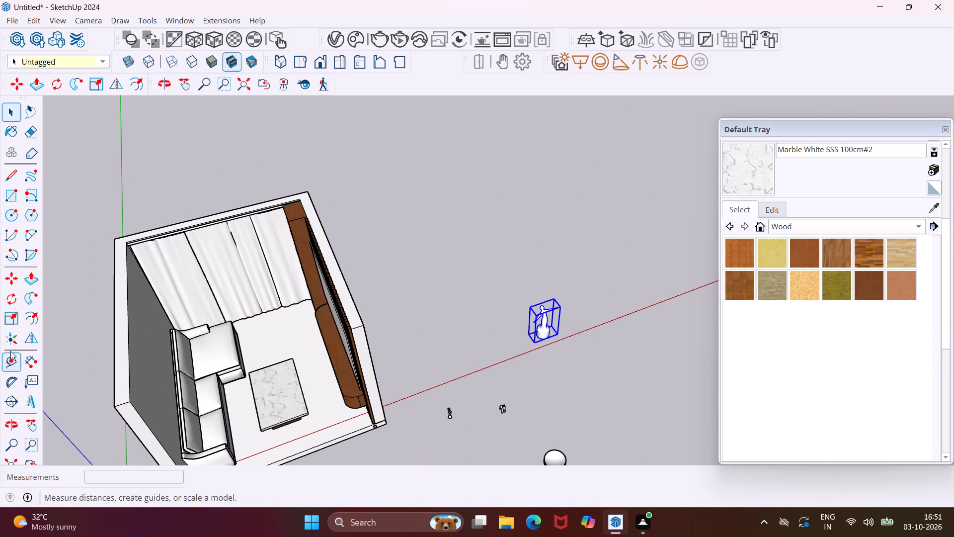
pyautogui.click(12, 303)
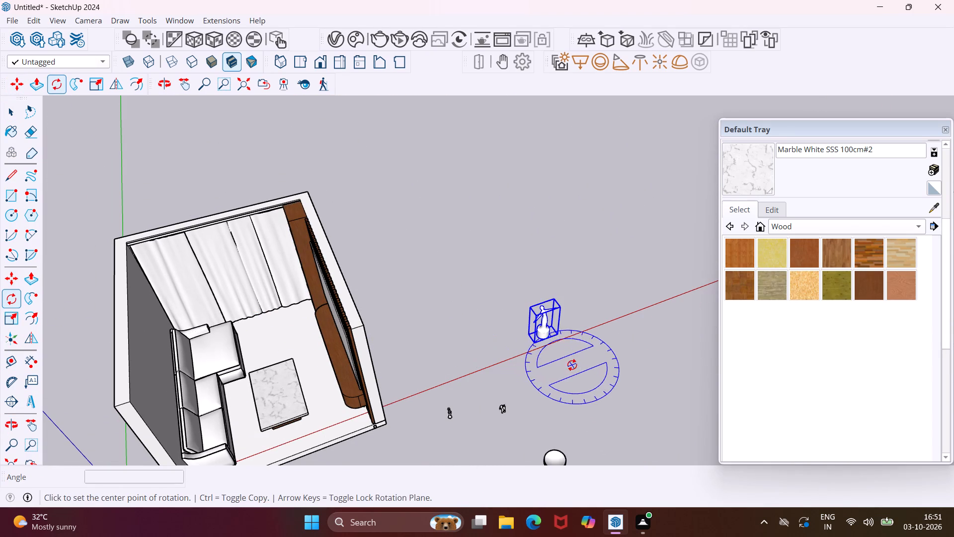
pyautogui.click(563, 353)
pyautogui.click(599, 403)
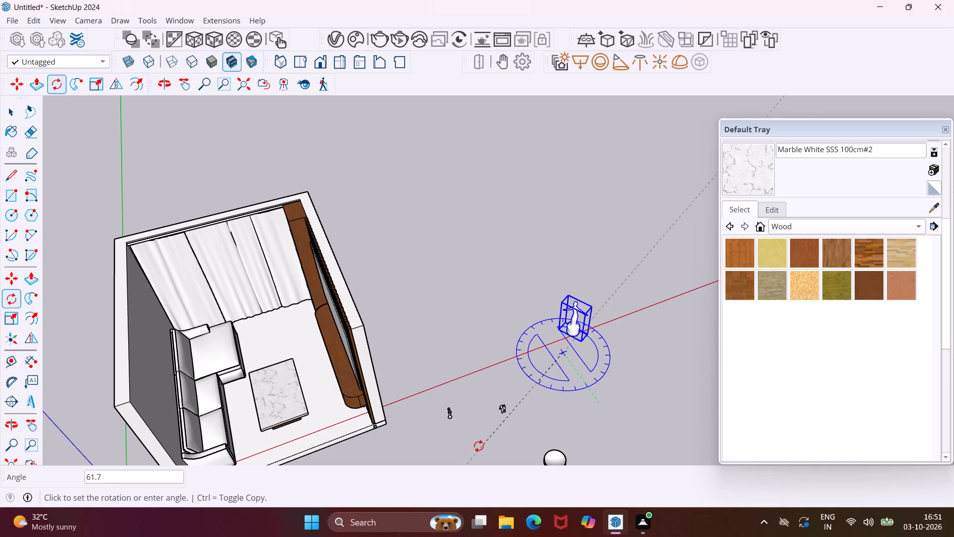
pyautogui.click(461, 391)
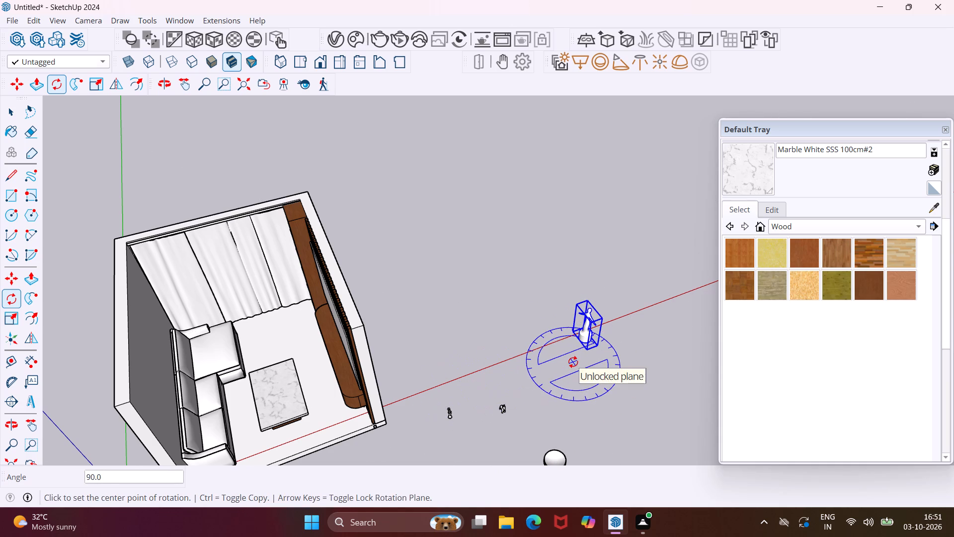
# Move the tall figure sculpture from the ground onto the fourth shelf from the top, below the kitchen scale.
pyautogui.press('m')
pyautogui.click(585, 350)
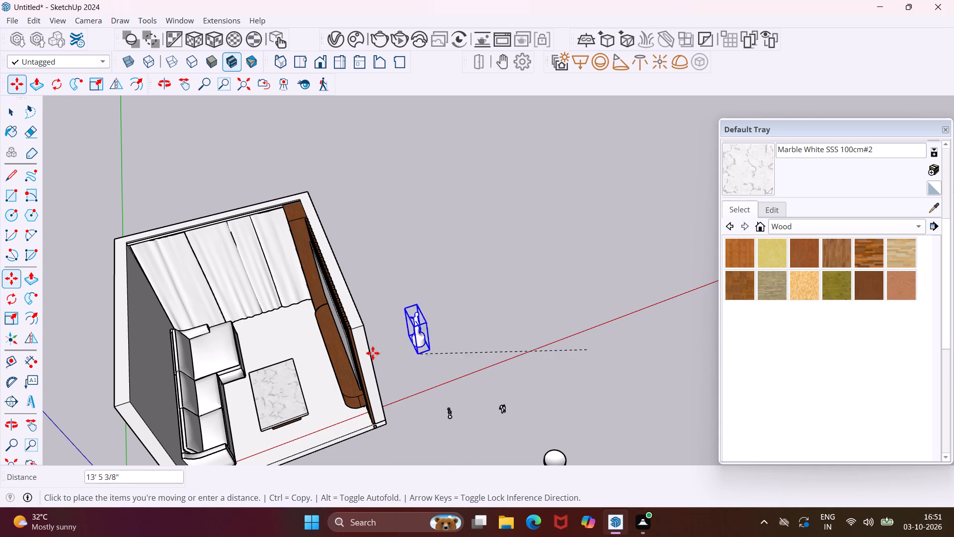
pyautogui.moveTo(304, 332); pyautogui.dragTo(503, 288, button='middle')
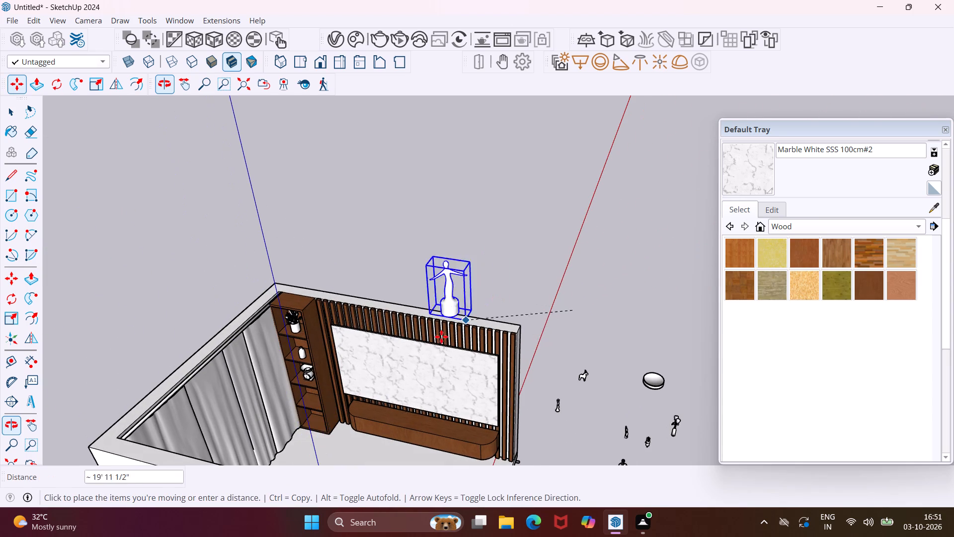
pyautogui.scroll(14, 322, 426)
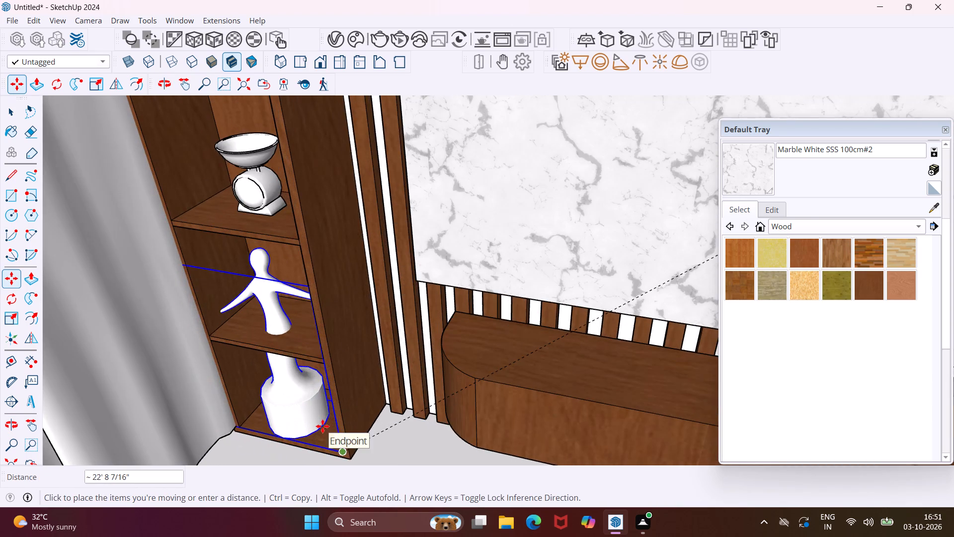
pyautogui.moveTo(322, 426); pyautogui.dragTo(369, 421, button='middle')
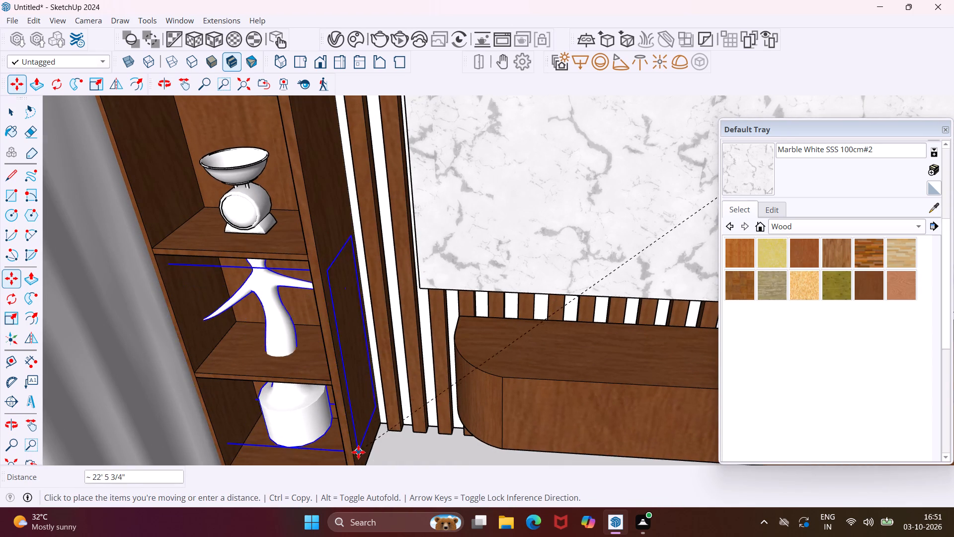
pyautogui.scroll(-5, 358, 451)
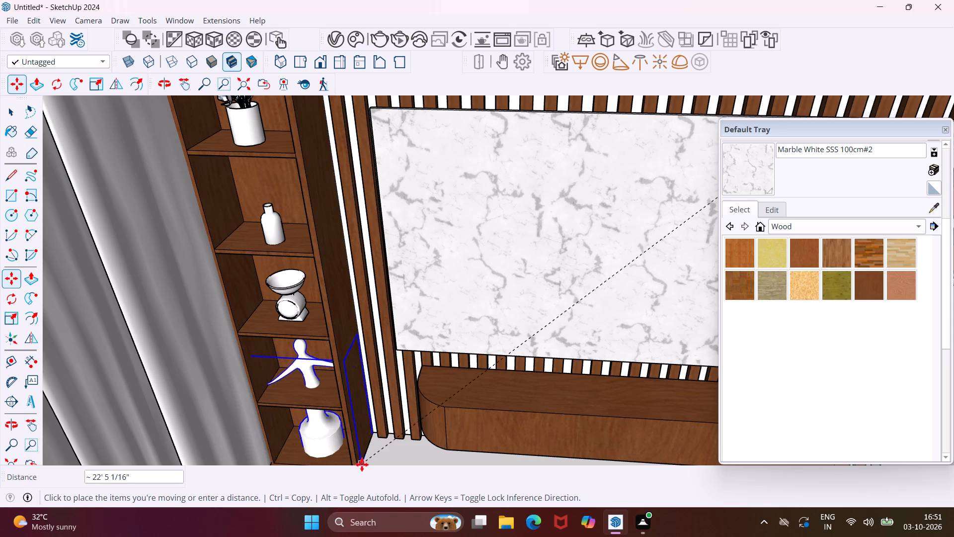
pyautogui.scroll(6, 361, 462)
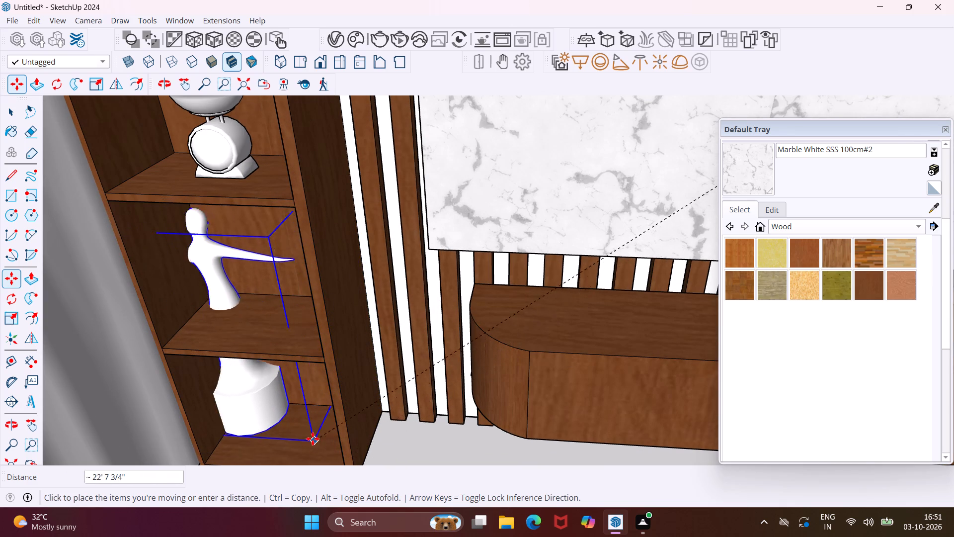
pyautogui.scroll(-5, 310, 433)
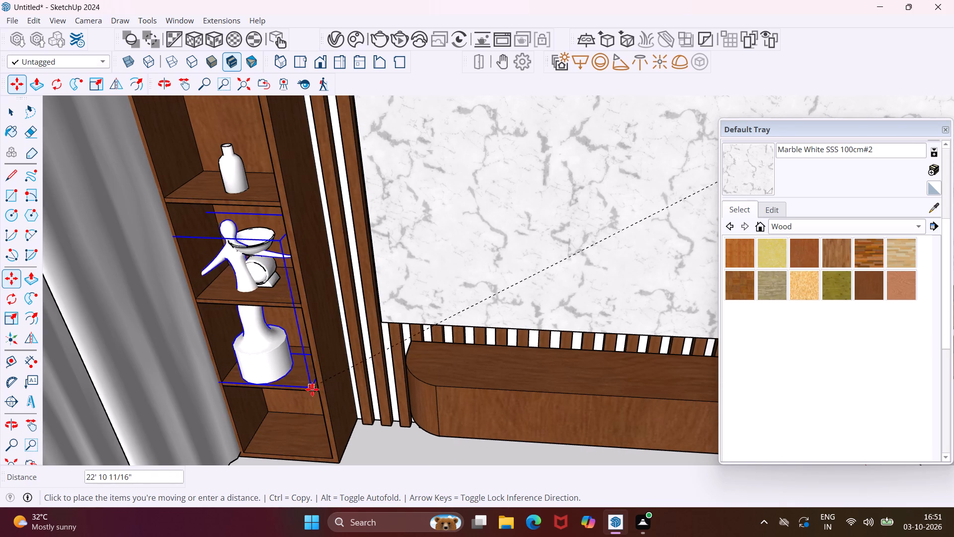
pyautogui.click(313, 389)
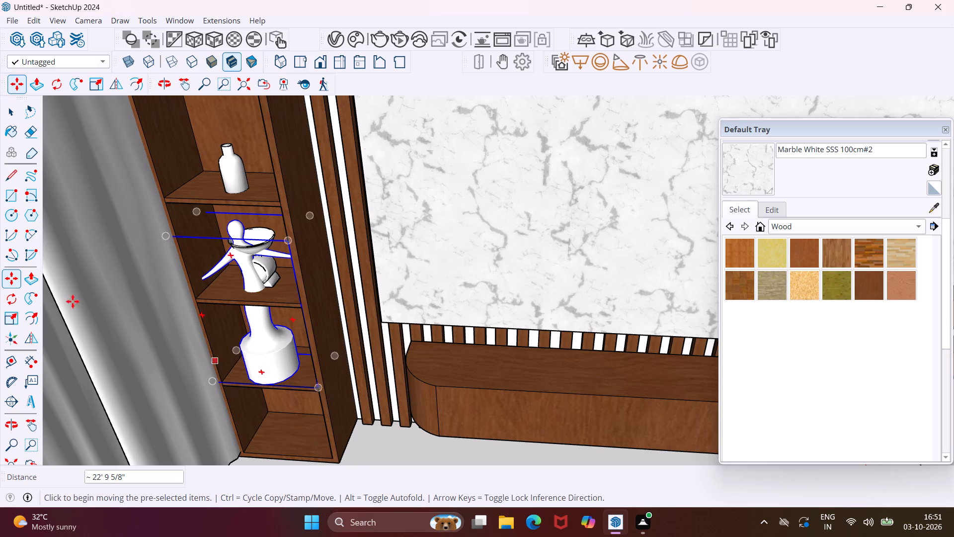
# Scale the figure sculpture down uniformly to less than half its size so it fits within the fourth shelf compartment.
pyautogui.click(11, 319)
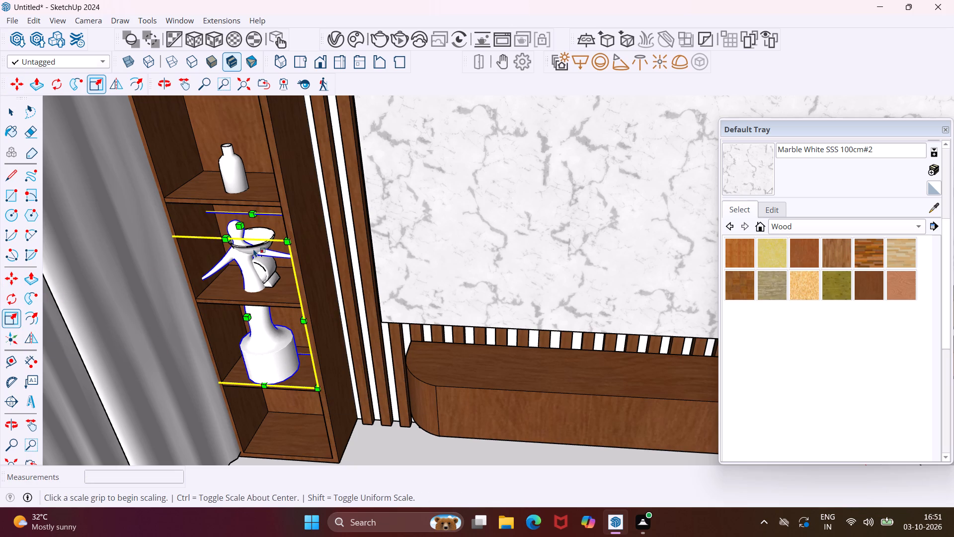
pyautogui.moveTo(167, 237); pyautogui.dragTo(228, 332)
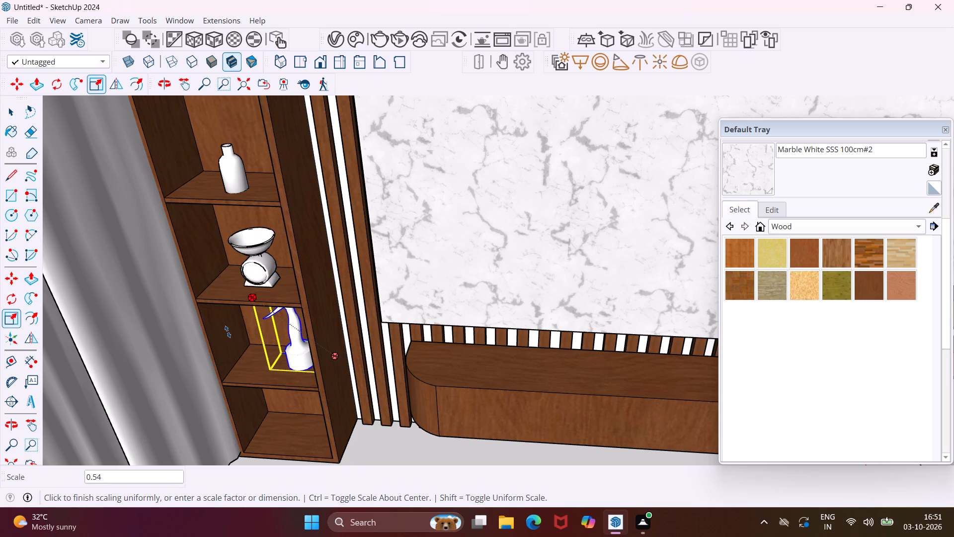
pyautogui.moveTo(228, 332); pyautogui.dragTo(243, 344)
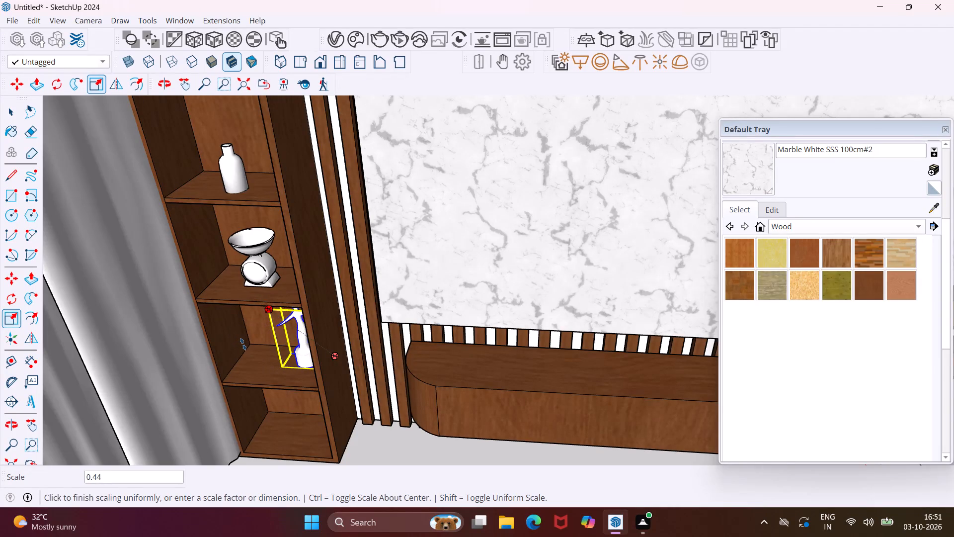
pyautogui.moveTo(243, 344); pyautogui.dragTo(252, 350)
# Move the scaled figure sculpture about 7 3/8" along the fourth shelf, away from the side panel, to sit near the middle.
pyautogui.moveTo(252, 351); pyautogui.dragTo(289, 349, button='middle')
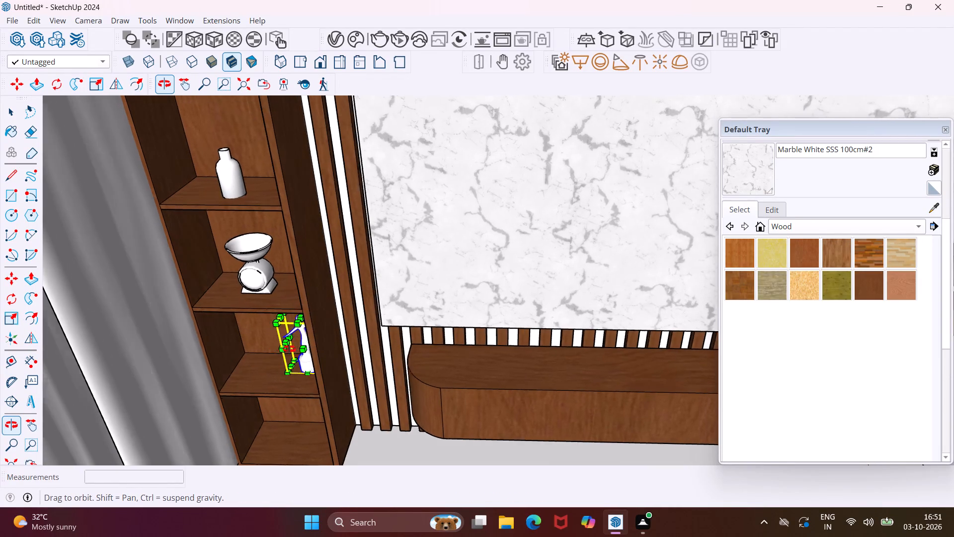
pyautogui.moveTo(289, 349); pyautogui.dragTo(329, 342, button='middle')
pyautogui.press('m')
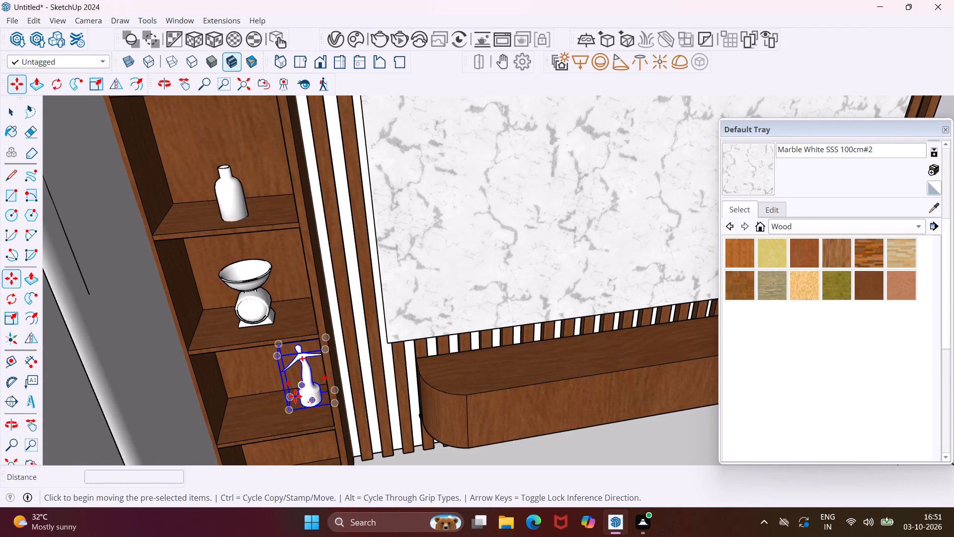
pyautogui.click(289, 409)
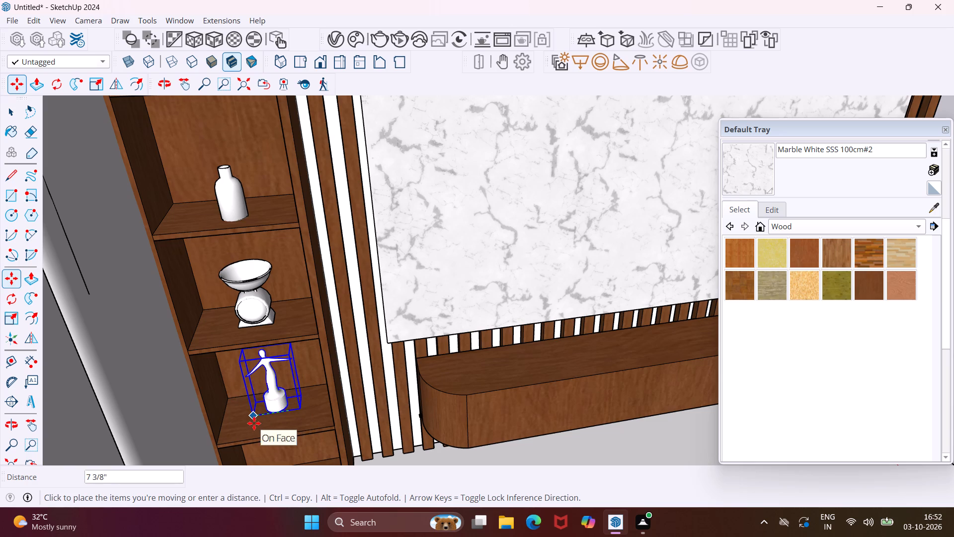
pyautogui.click(255, 428)
pyautogui.moveTo(270, 398); pyautogui.dragTo(151, 409, button='middle')
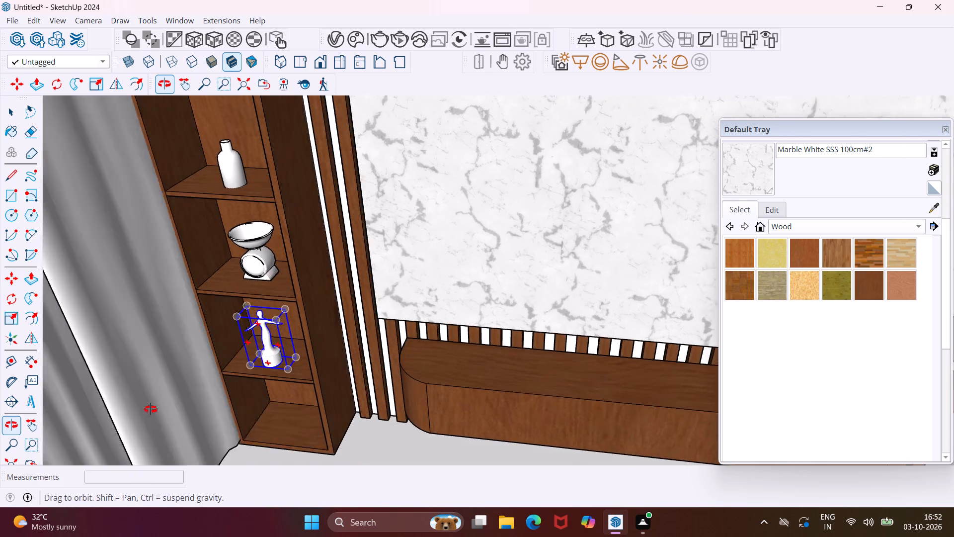
pyautogui.moveTo(151, 409); pyautogui.dragTo(150, 408, button='middle')
pyautogui.scroll(-17, 140, 399)
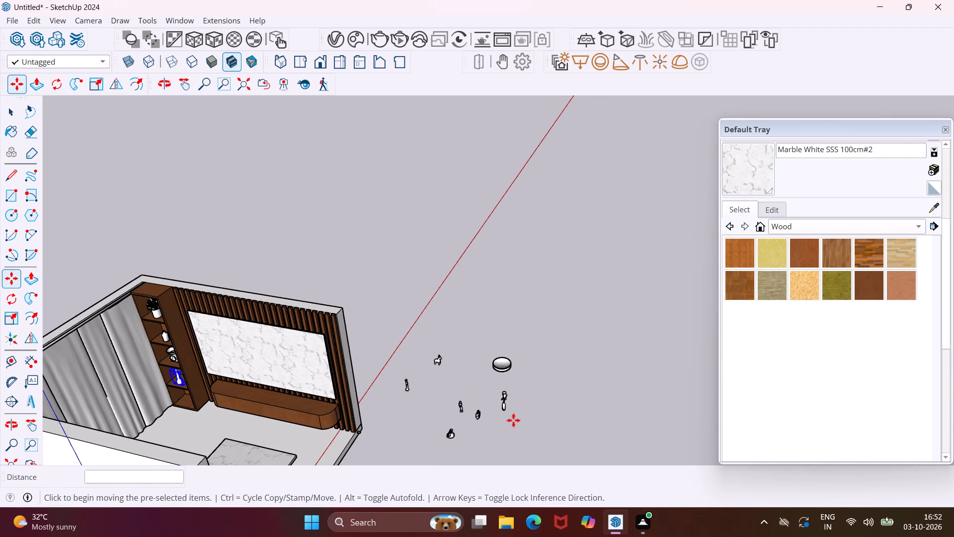
pyautogui.moveTo(513, 420); pyautogui.dragTo(445, 351, button='middle')
pyautogui.press('Escape')
pyautogui.press('space')
# Rotate the decorative deer on the ground by 90 degrees clockwise about the vertical axis.
pyautogui.scroll(2, 461, 395)
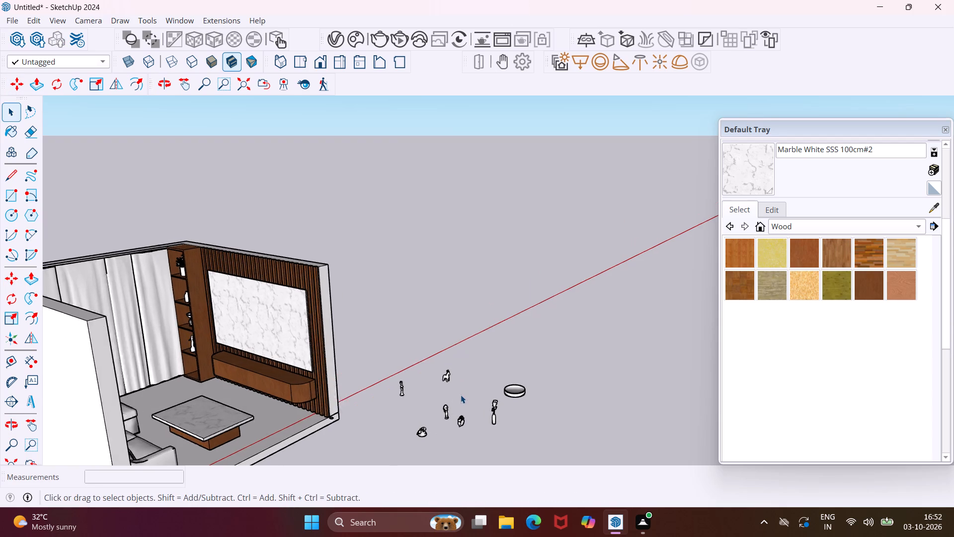
pyautogui.scroll(7, 461, 395)
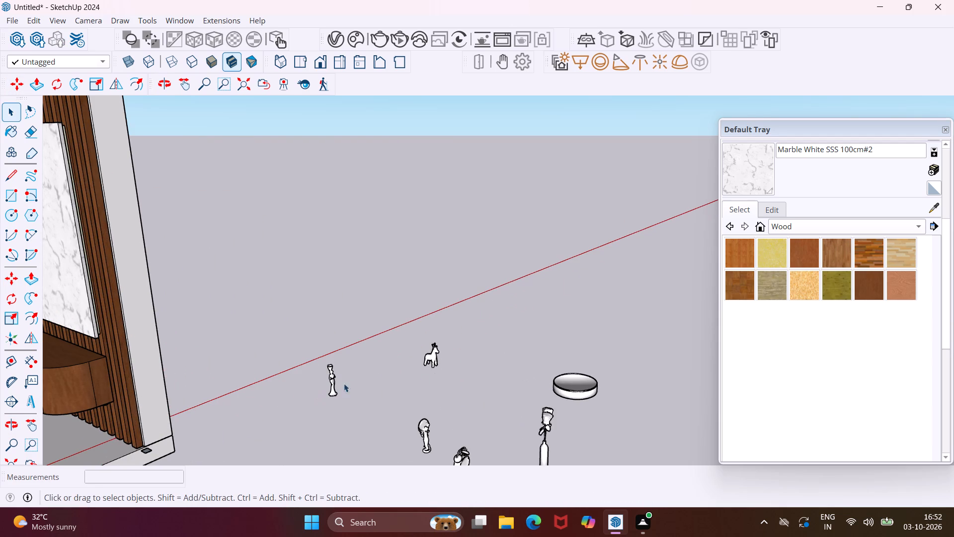
pyautogui.click(436, 355)
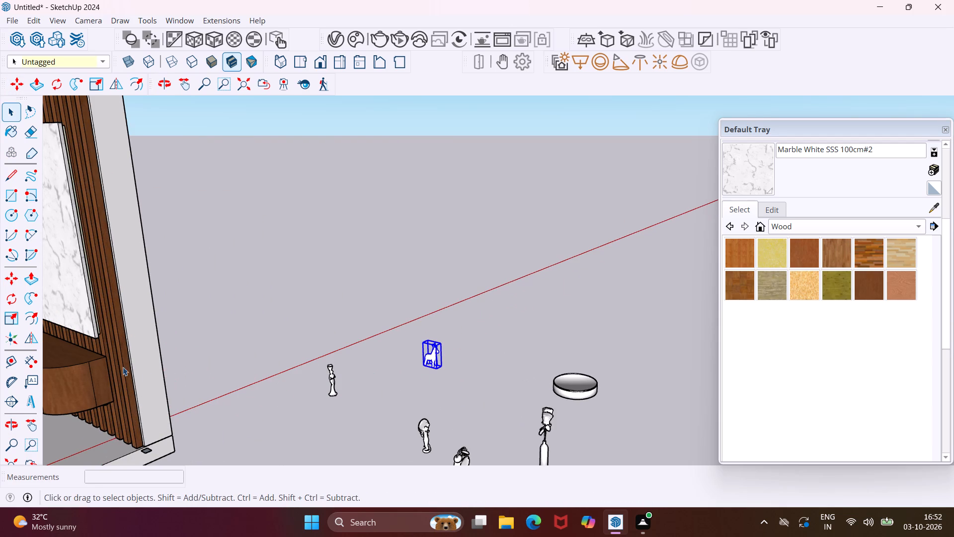
pyautogui.click(9, 307)
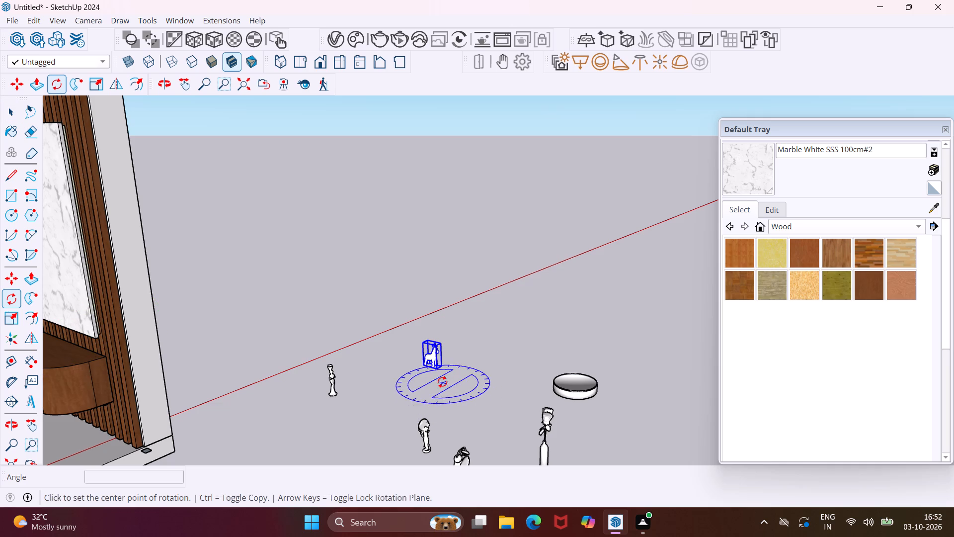
pyautogui.click(456, 389)
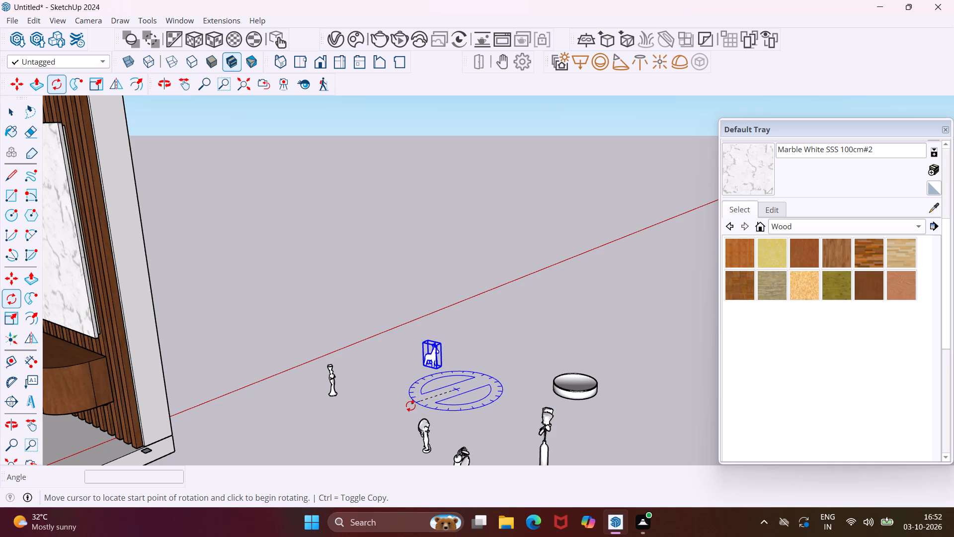
pyautogui.click(403, 418)
pyautogui.click(375, 365)
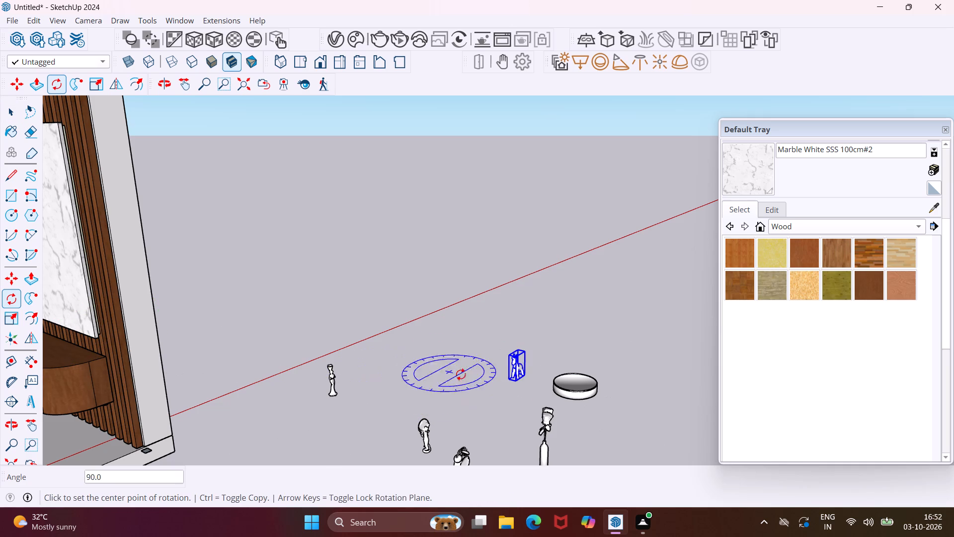
# Move the rotated decorative deer from the ground onto the bottom shelf of the wooden unit, below the figure sculpture.
pyautogui.press('m')
pyautogui.scroll(10, 512, 384)
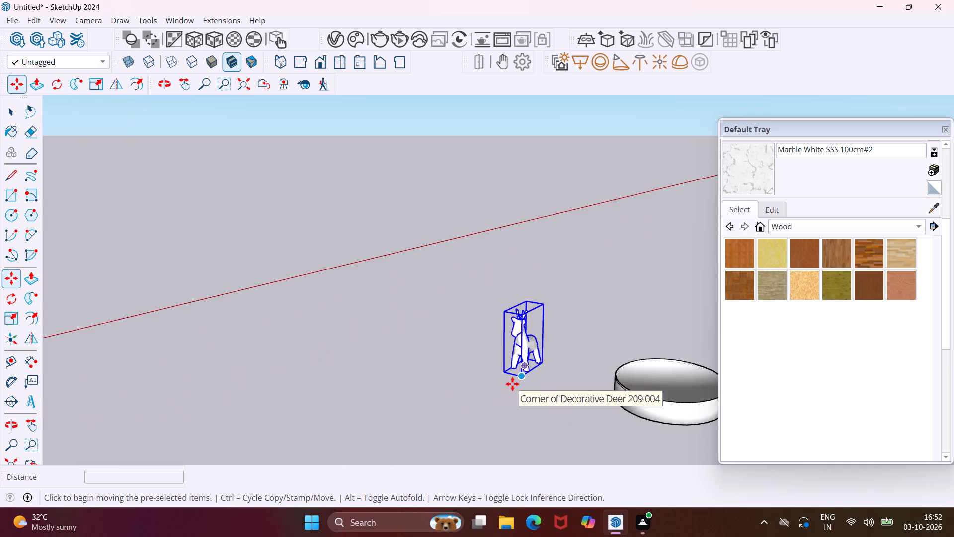
pyautogui.click(525, 377)
pyautogui.scroll(-6, 524, 377)
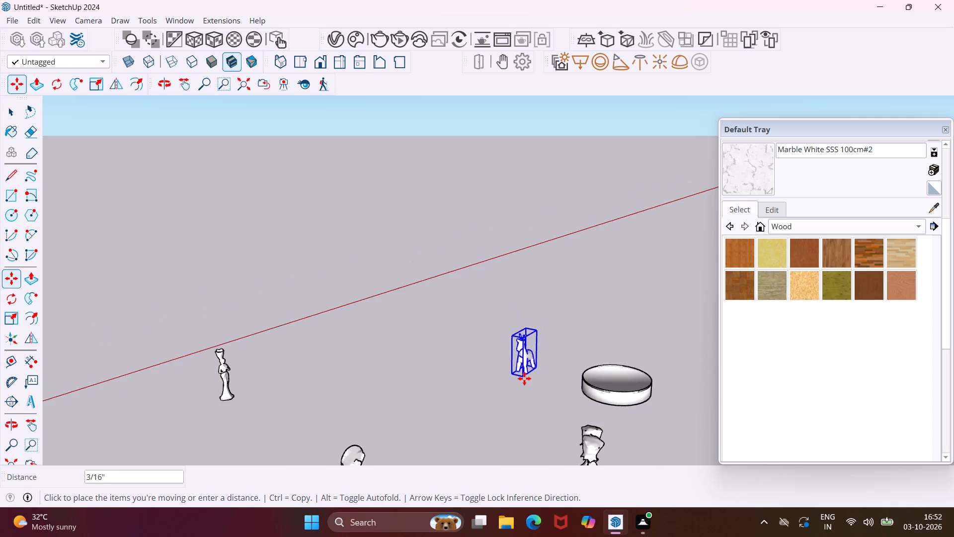
pyautogui.scroll(-11, 524, 378)
pyautogui.scroll(5, 156, 366)
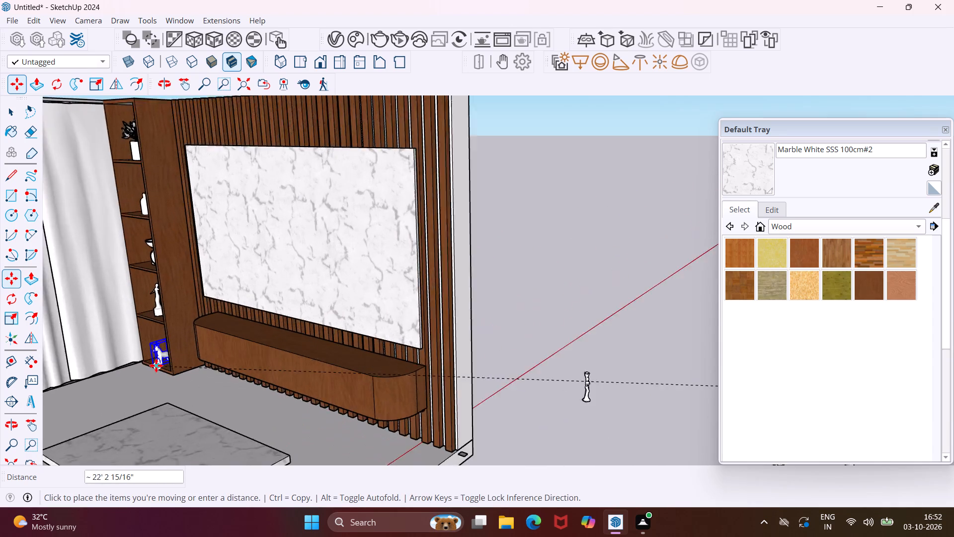
pyautogui.scroll(12, 156, 365)
pyautogui.moveTo(157, 365); pyautogui.dragTo(222, 370, button='middle')
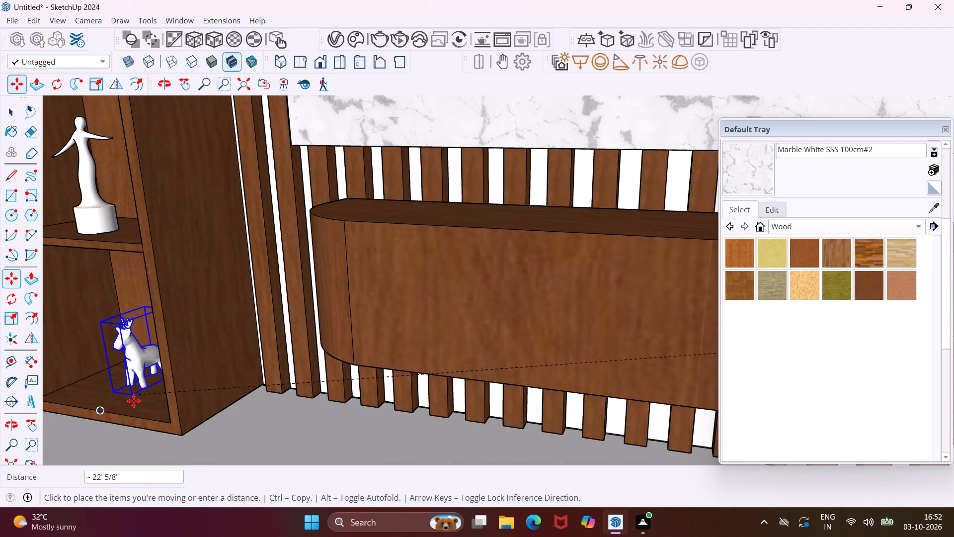
pyautogui.click(134, 401)
pyautogui.press('Escape')
pyautogui.press('space')
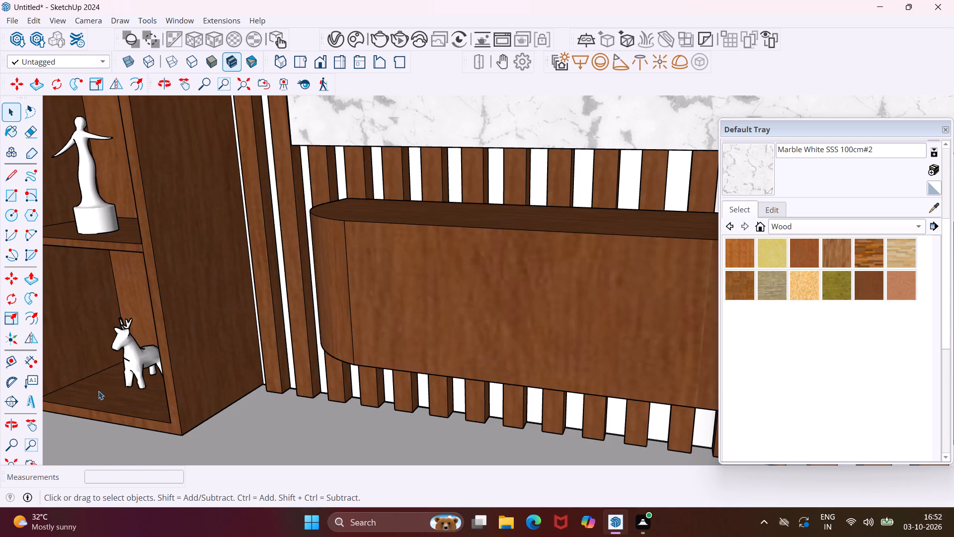
# Move the vintage telephone from the ground onto the top of the wooden TV console, at the end beside the shelving unit.
pyautogui.scroll(-5, 98, 391)
pyautogui.moveTo(167, 373); pyautogui.dragTo(59, 383, button='middle')
pyautogui.scroll(-10, 92, 346)
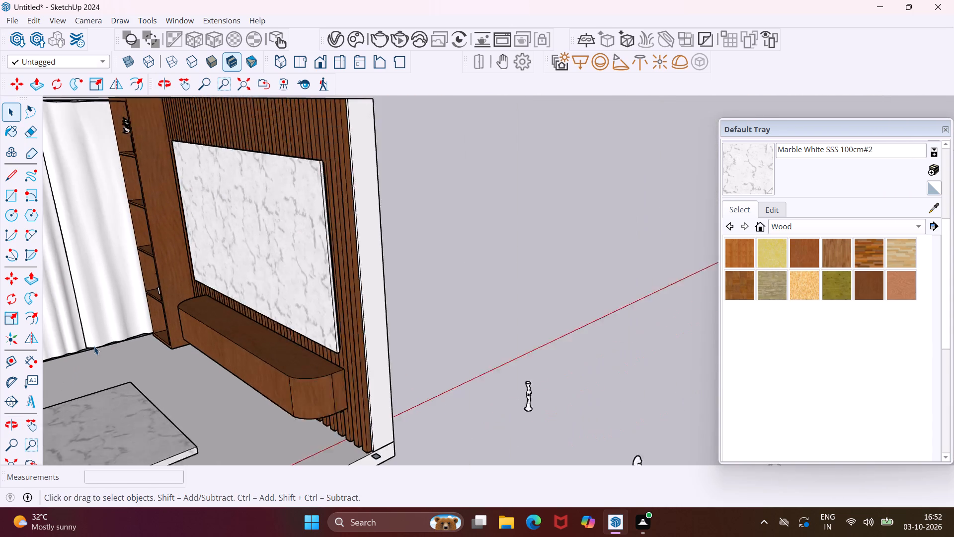
pyautogui.scroll(-6, 94, 346)
pyautogui.scroll(3, 453, 383)
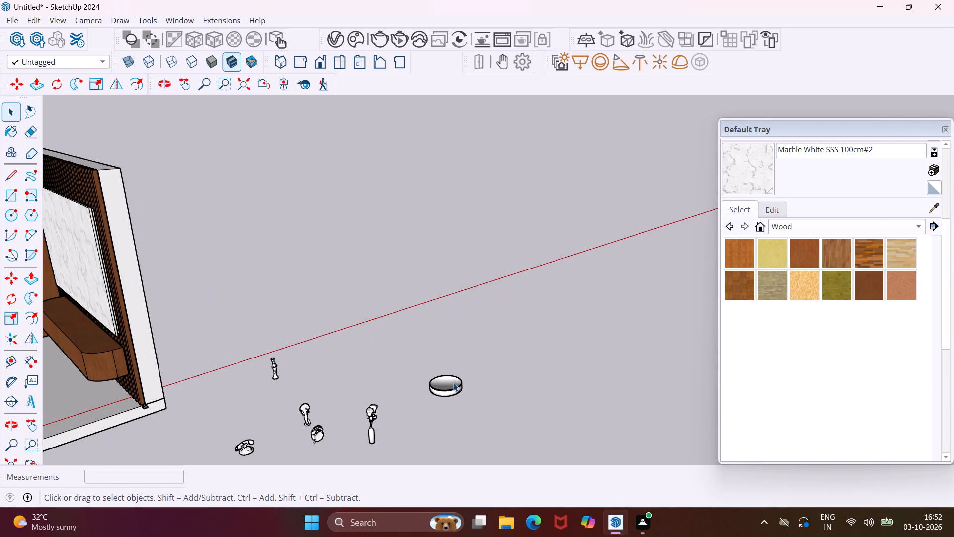
pyautogui.click(246, 449)
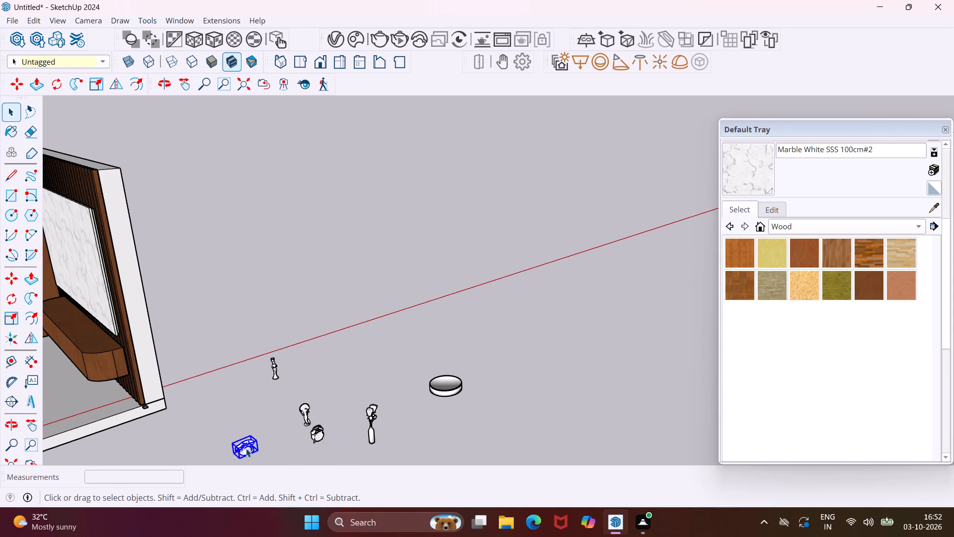
pyautogui.press('m')
pyautogui.scroll(12, 243, 452)
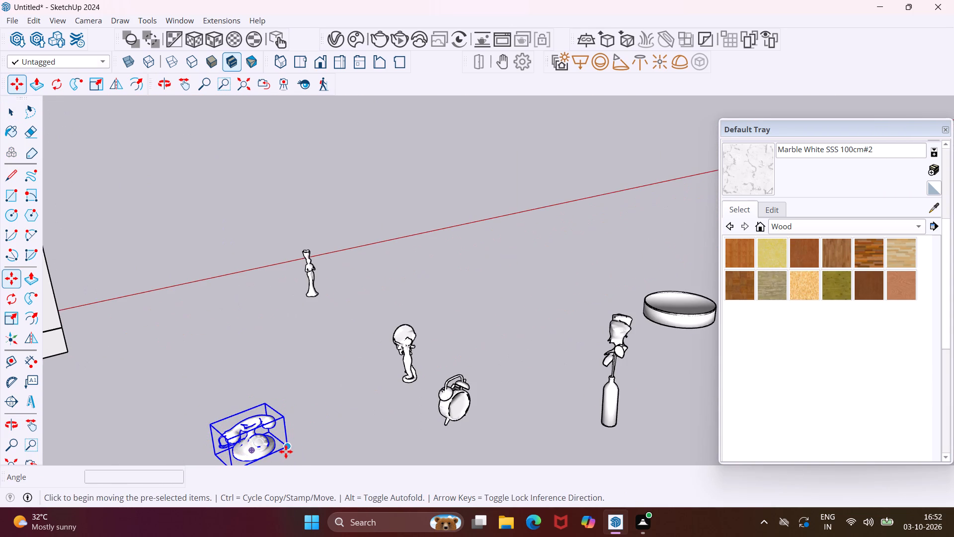
pyautogui.click(288, 447)
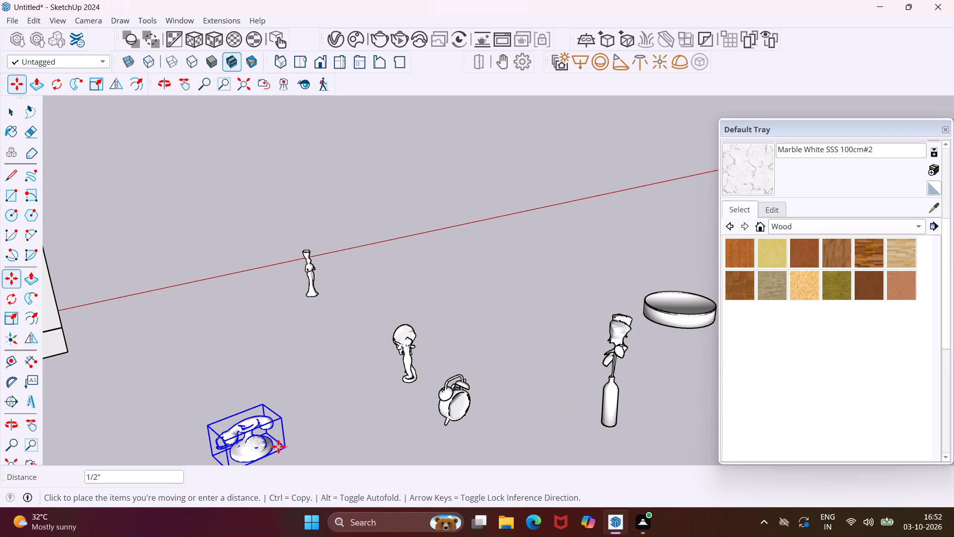
pyautogui.scroll(-16, 273, 442)
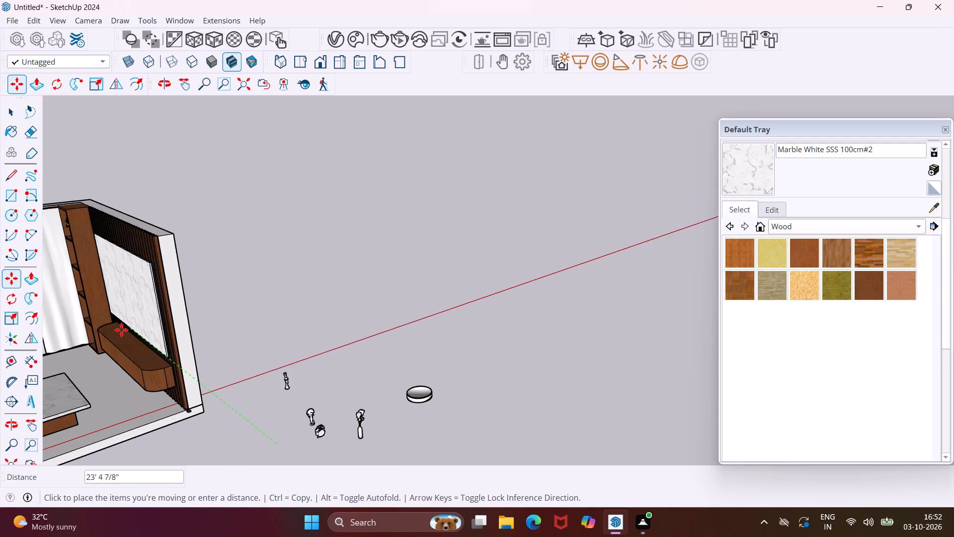
pyautogui.scroll(18, 118, 330)
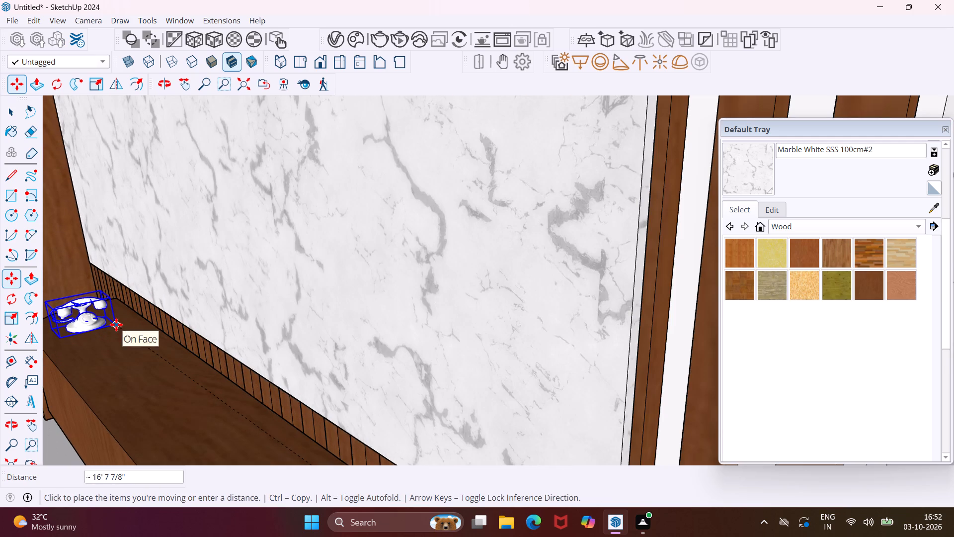
pyautogui.click(116, 325)
pyautogui.scroll(-16, 117, 324)
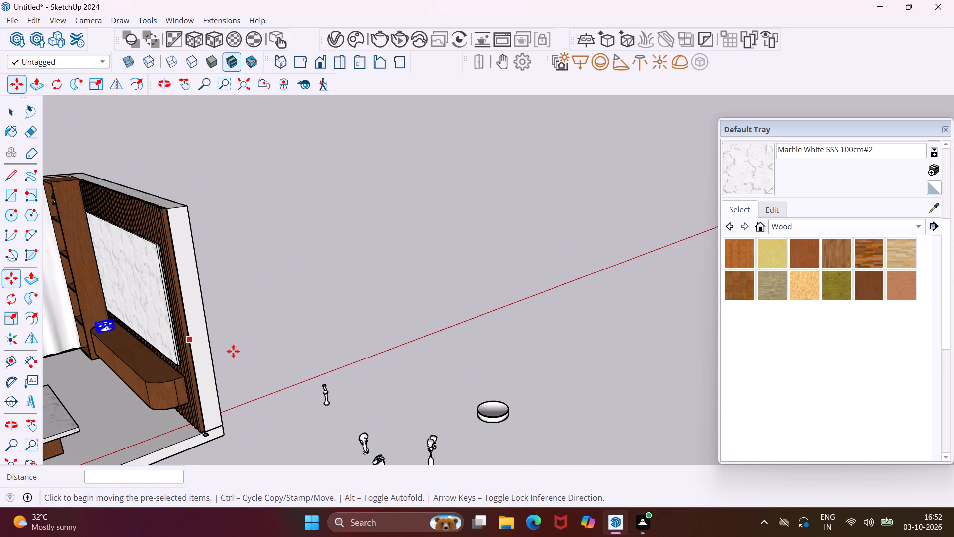
# Rotate the alarm clock on the ground by 90 degrees clockwise about the vertical axis.
pyautogui.press('Escape')
pyautogui.press('space')
pyautogui.moveTo(364, 424); pyautogui.dragTo(327, 394, button='middle')
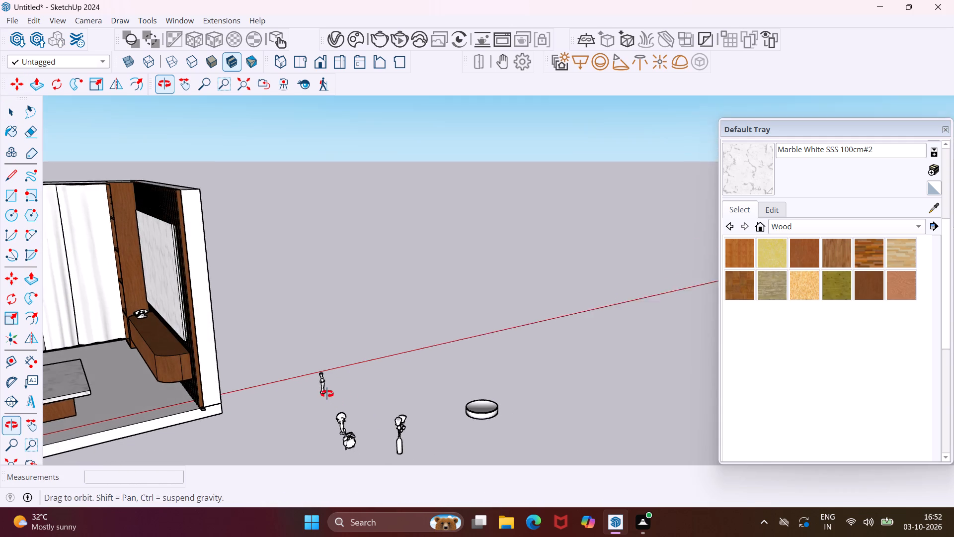
pyautogui.moveTo(327, 394); pyautogui.dragTo(326, 392, button='middle')
pyautogui.scroll(9, 355, 439)
pyautogui.click(341, 443)
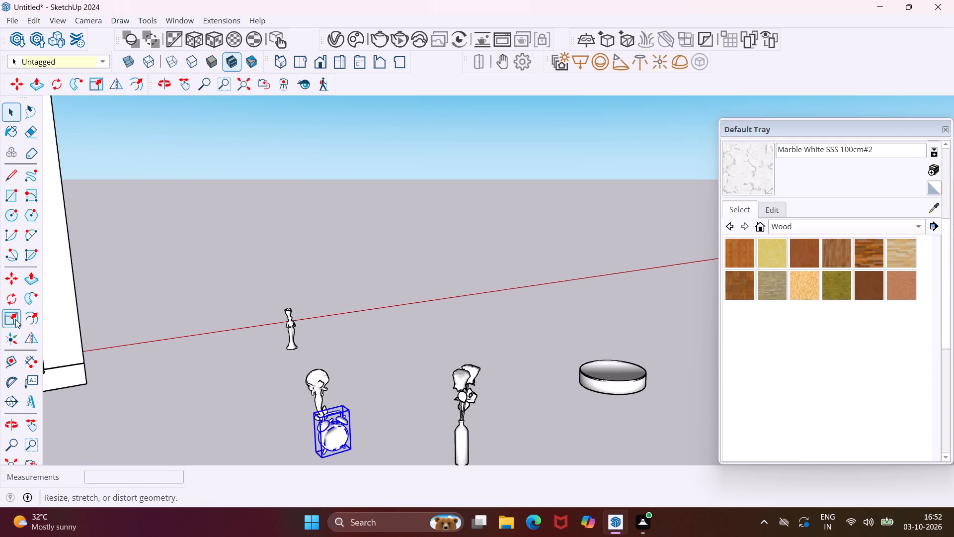
pyautogui.click(13, 304)
pyautogui.scroll(-9, 231, 362)
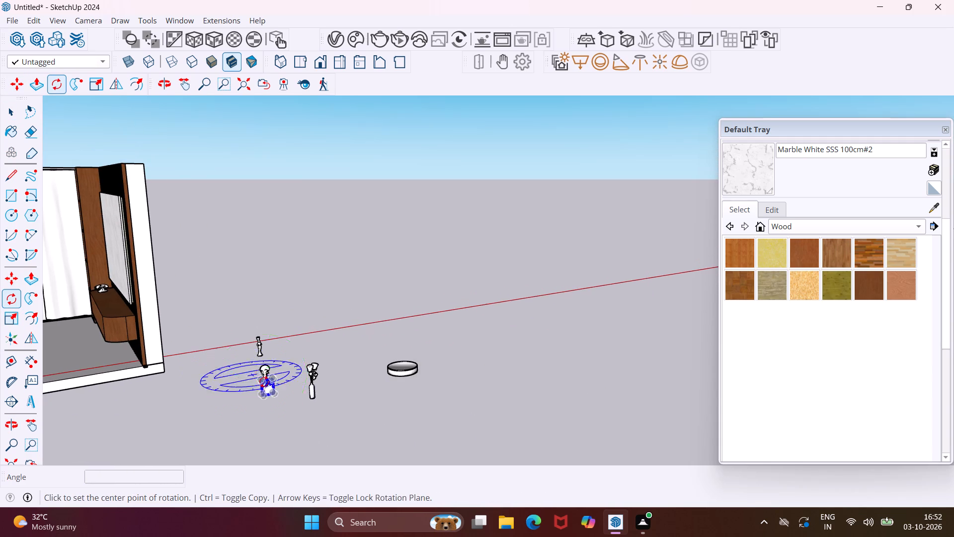
pyautogui.click(283, 413)
pyautogui.click(214, 431)
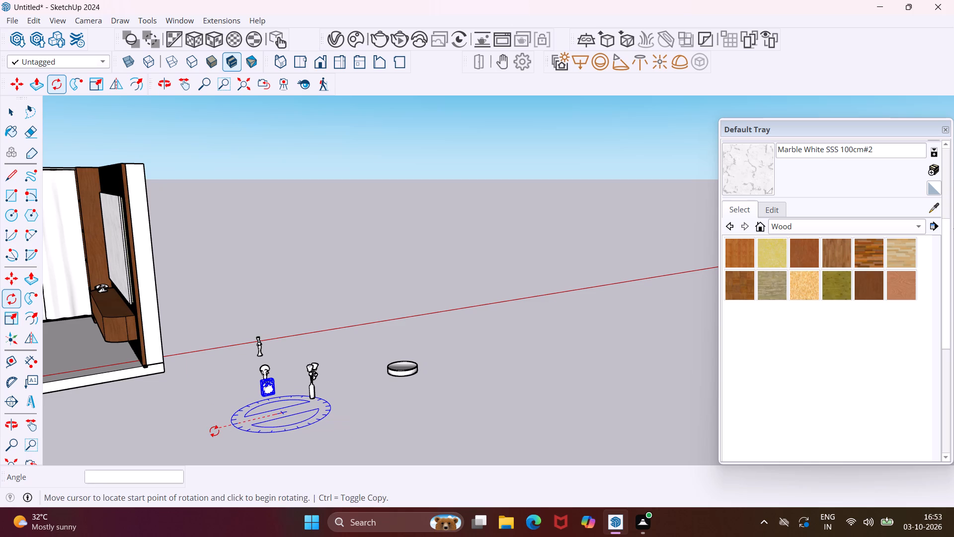
pyautogui.click(209, 352)
pyautogui.press('Escape')
pyautogui.press('space')
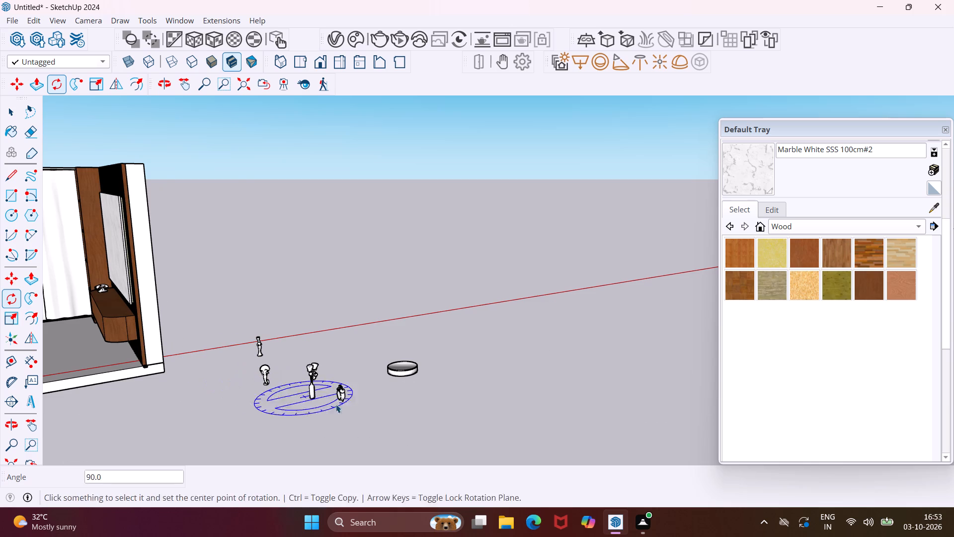
# Move the rotated alarm clock from the ground onto the top of the TV console, near its rounded end.
pyautogui.click(344, 398)
pyautogui.press('m')
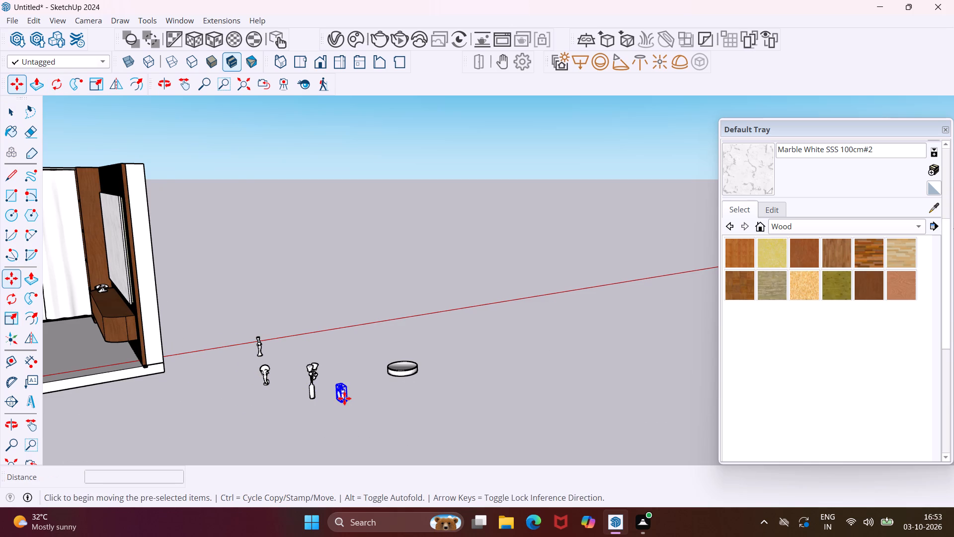
pyautogui.scroll(10, 344, 401)
pyautogui.click(353, 403)
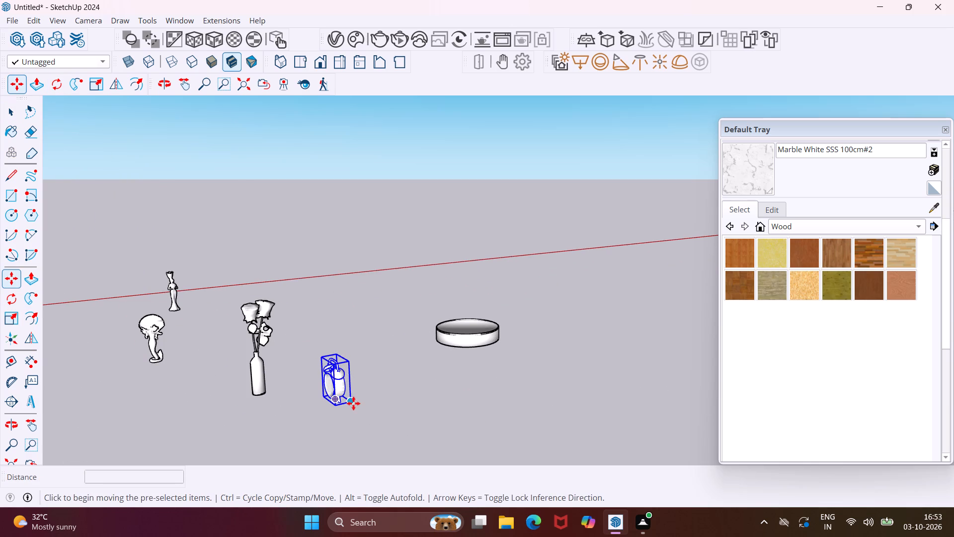
pyautogui.scroll(-11, 353, 407)
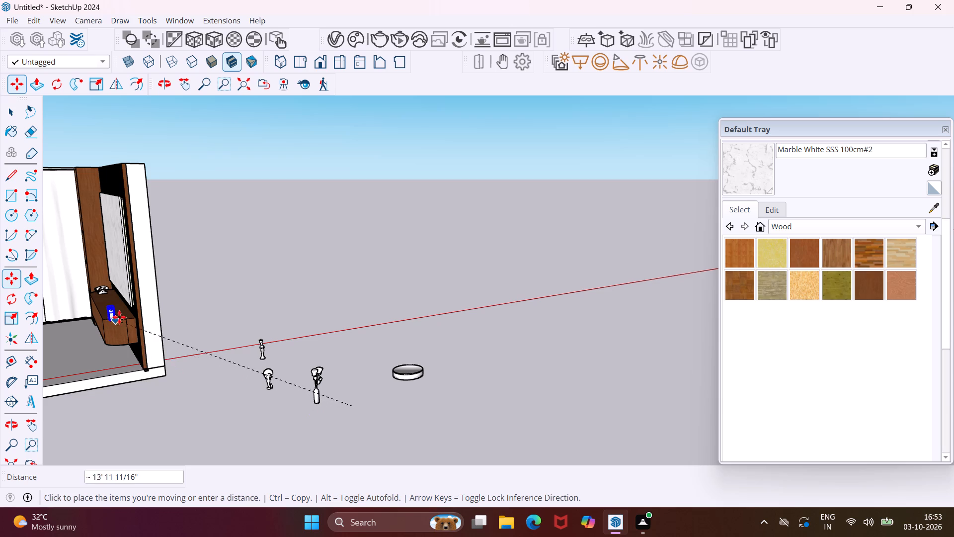
pyautogui.scroll(16, 120, 315)
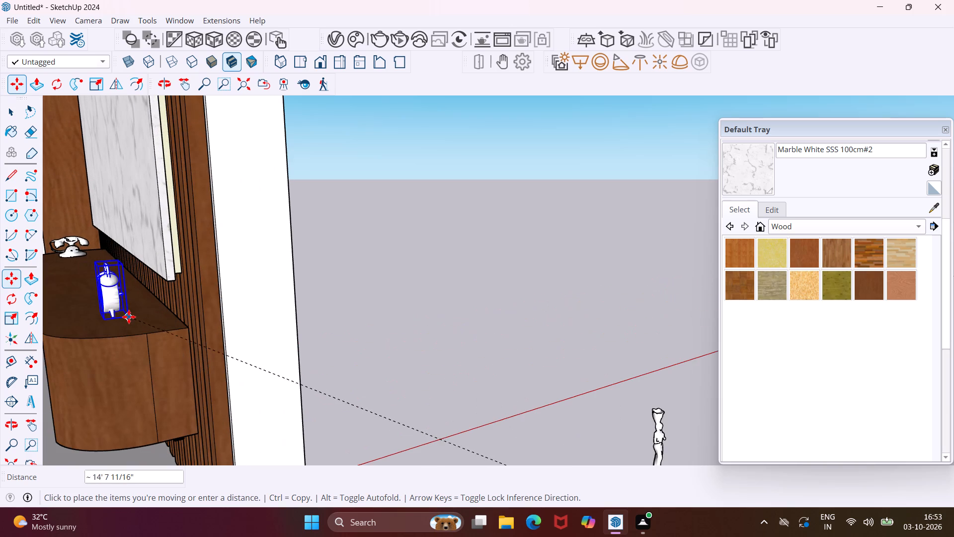
pyautogui.click(129, 317)
pyautogui.press('Escape')
pyautogui.press('space')
# Move the bottle vase with flowers from the ground onto the TV console's rounded end, beside the alarm clock.
pyautogui.scroll(-6, 352, 359)
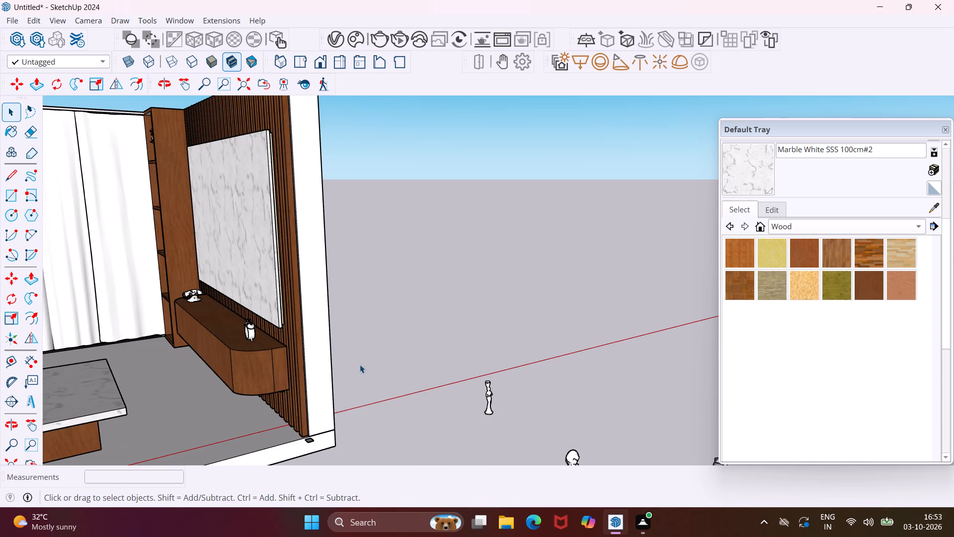
pyautogui.scroll(-4, 401, 387)
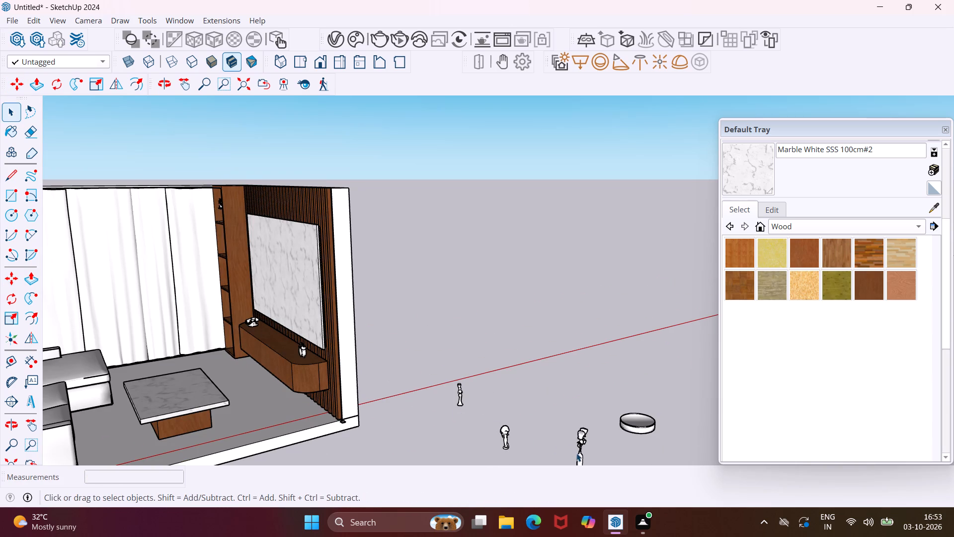
pyautogui.click(576, 453)
pyautogui.press('m')
pyautogui.scroll(-5, 584, 446)
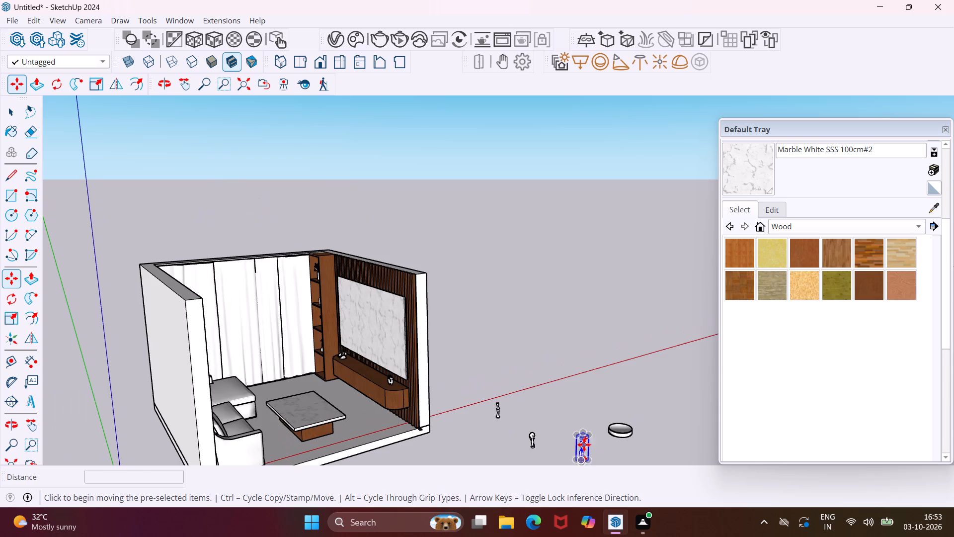
pyautogui.scroll(8, 594, 461)
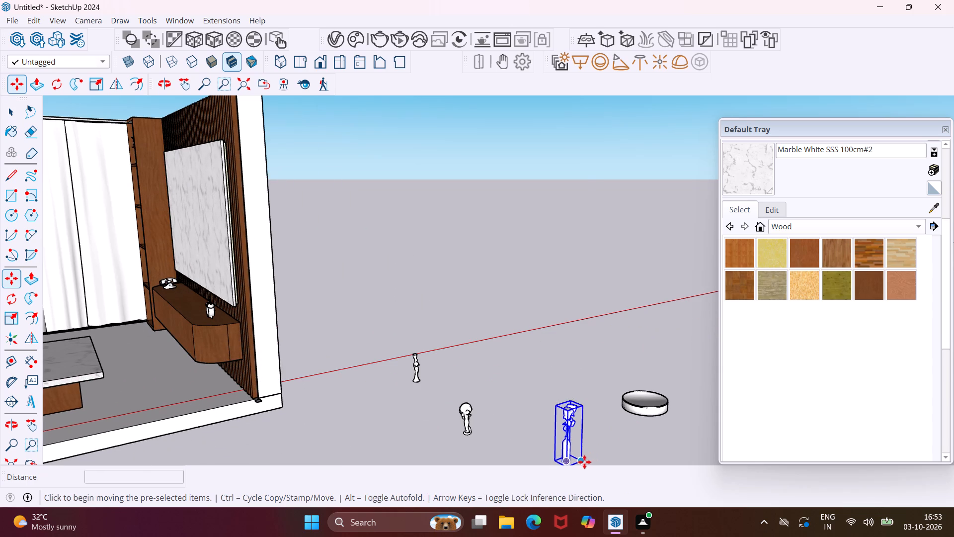
pyautogui.click(583, 462)
pyautogui.scroll(5, 207, 305)
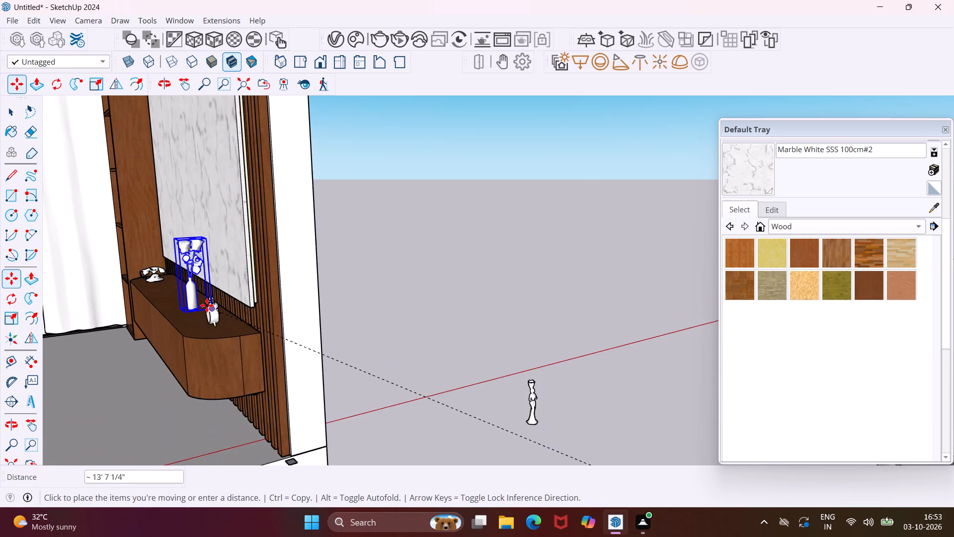
pyautogui.scroll(4, 207, 305)
pyautogui.moveTo(207, 305); pyautogui.dragTo(289, 325, button='middle')
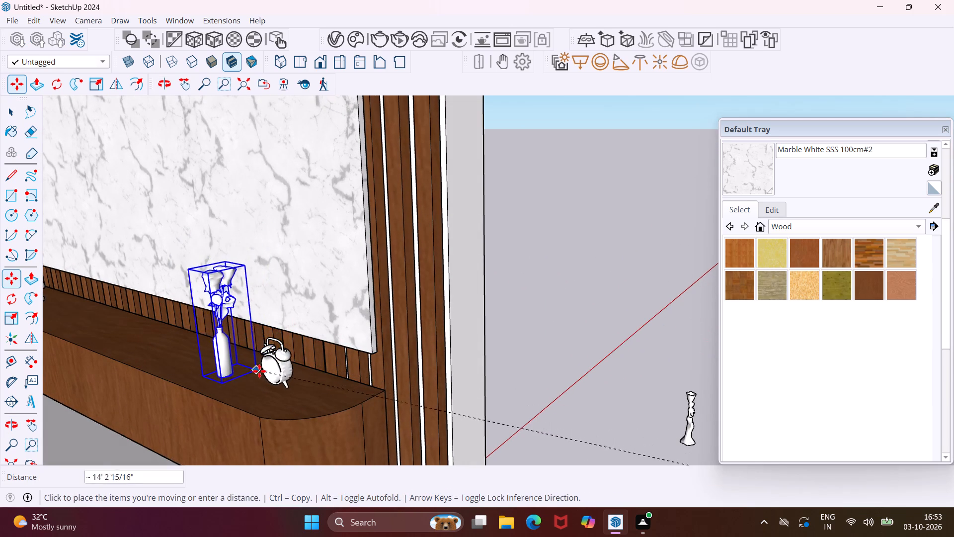
pyautogui.click(344, 396)
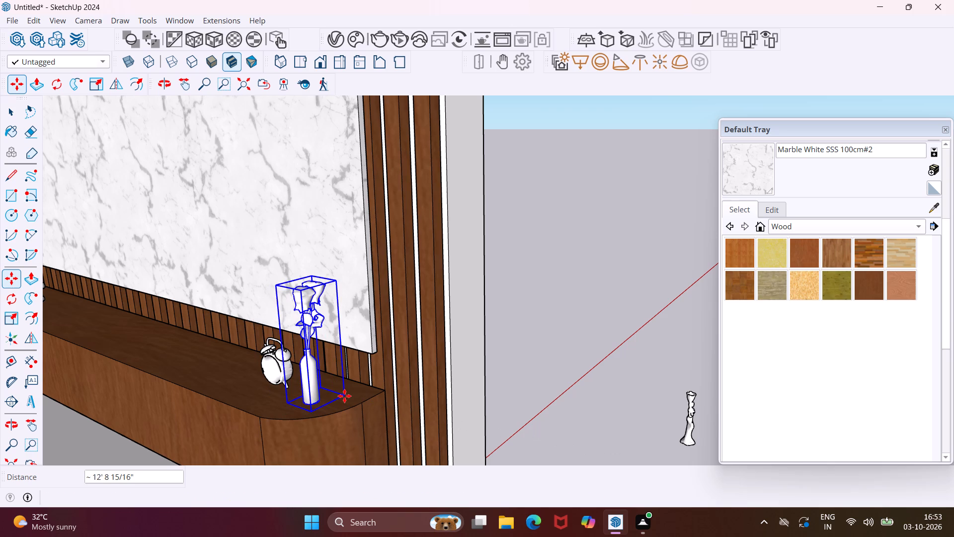
pyautogui.press('Escape')
pyautogui.press('space')
# Delete the two leftover sculptures standing on the ground outside the room.
pyautogui.scroll(-15, 181, 291)
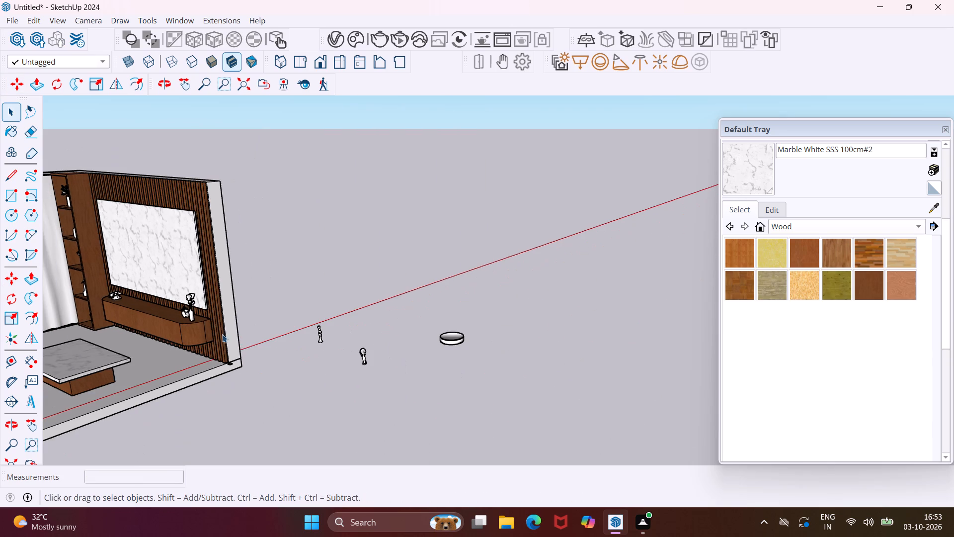
pyautogui.click(359, 350)
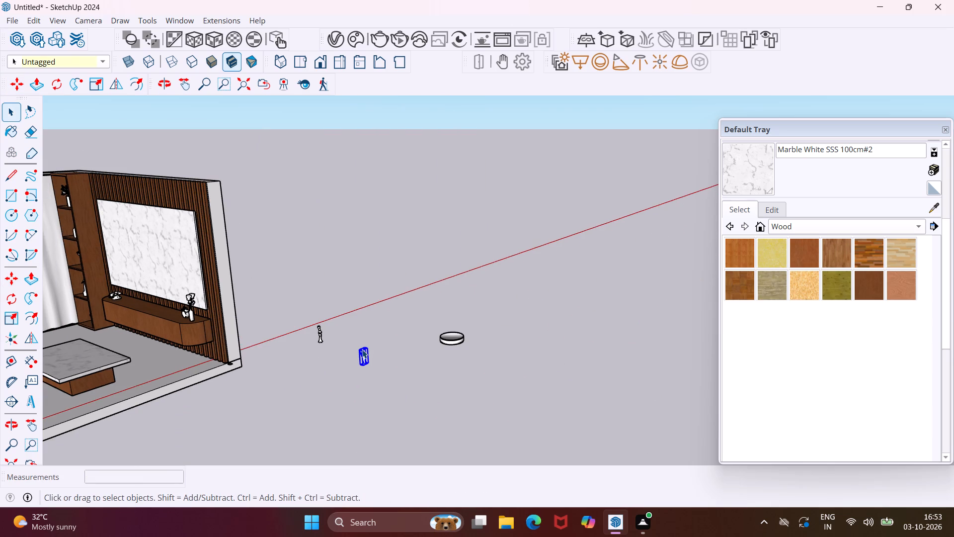
pyautogui.press('Delete')
pyautogui.click(321, 334)
pyautogui.press('Delete')
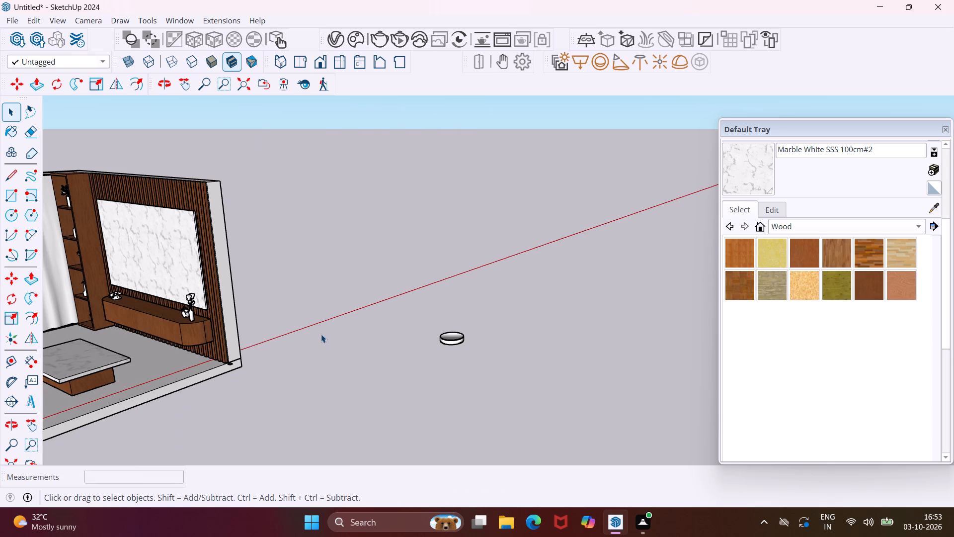
# Scale the round ceiling light on the ground down uniformly to roughly a fifth of its size.
pyautogui.scroll(-4, 320, 334)
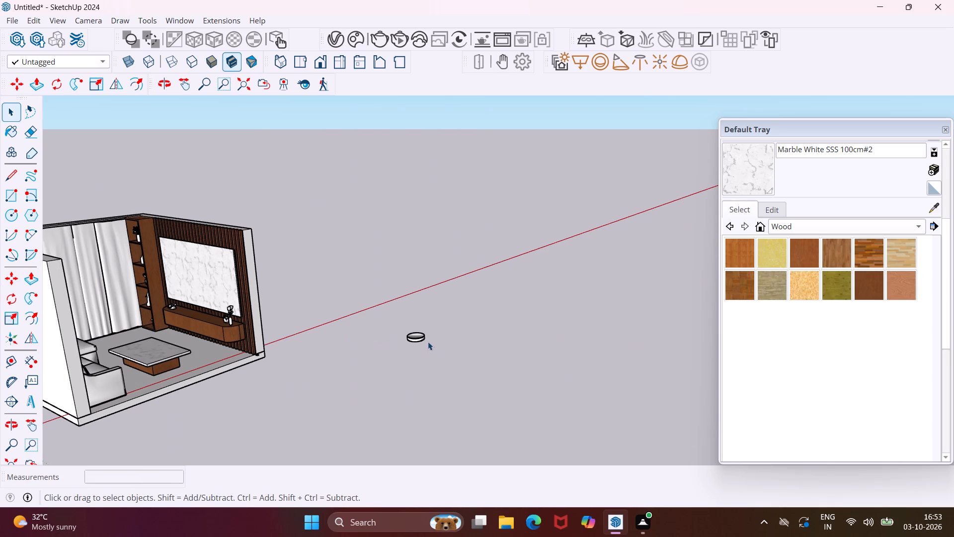
pyautogui.click(419, 338)
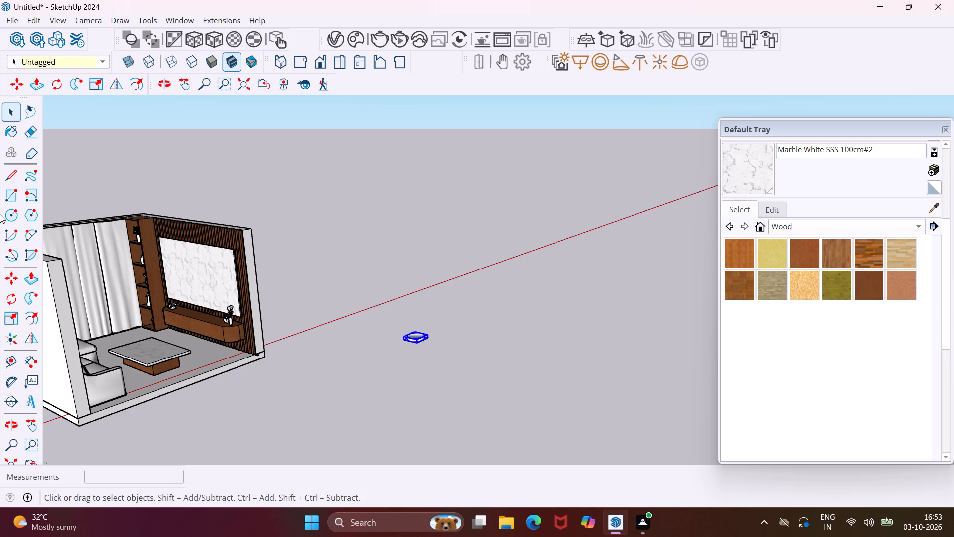
pyautogui.click(13, 324)
pyautogui.scroll(9, 401, 338)
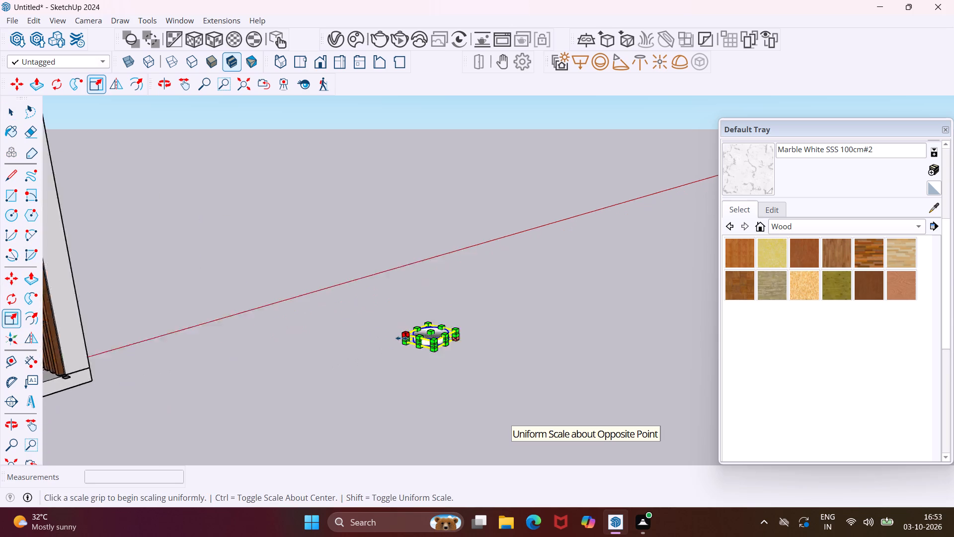
pyautogui.scroll(14, 401, 338)
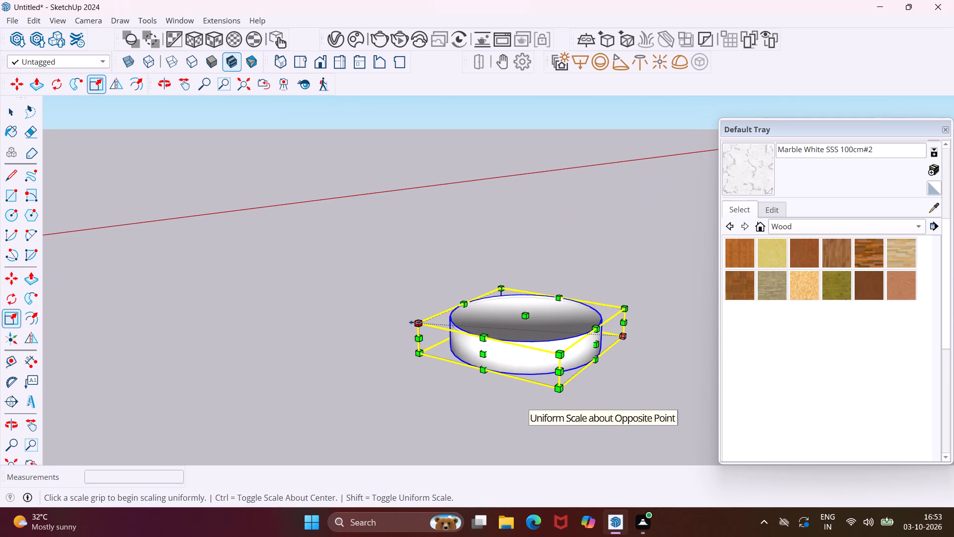
pyautogui.moveTo(415, 322); pyautogui.dragTo(566, 338)
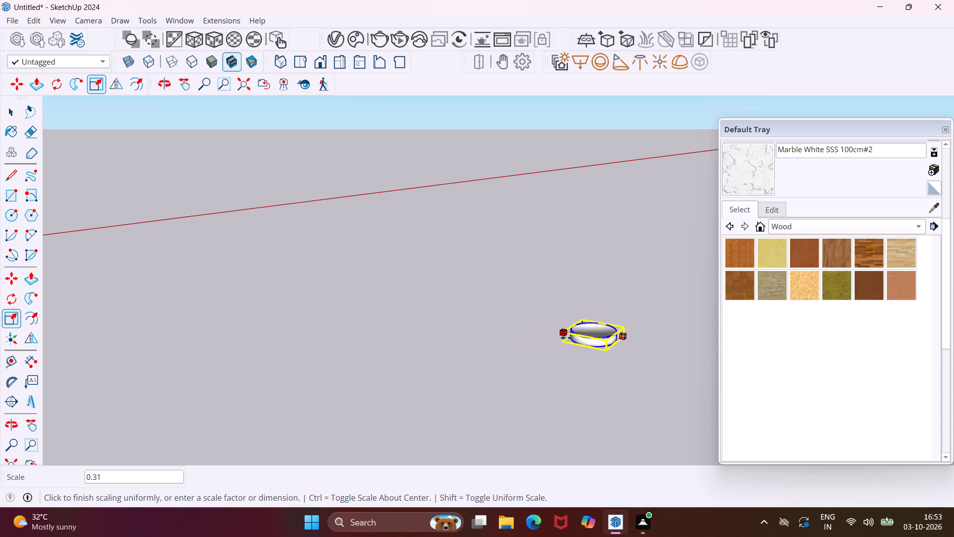
pyautogui.moveTo(566, 338); pyautogui.dragTo(586, 339)
pyautogui.press('Escape')
pyautogui.press('space')
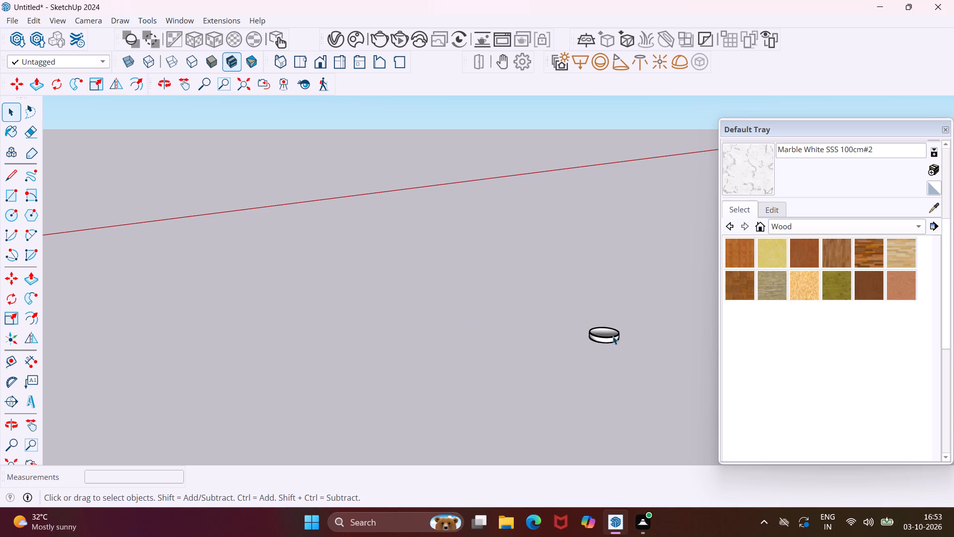
# Move the scaled round light from the ground onto the underside of the false ceiling's border, near its corner.
pyautogui.click(610, 338)
pyautogui.press(',')
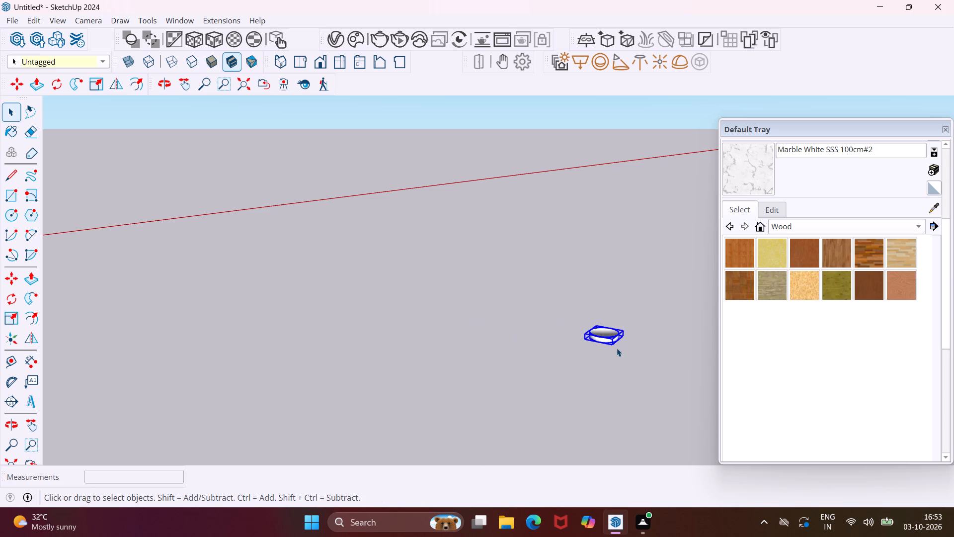
pyautogui.press('m')
pyautogui.scroll(8, 615, 347)
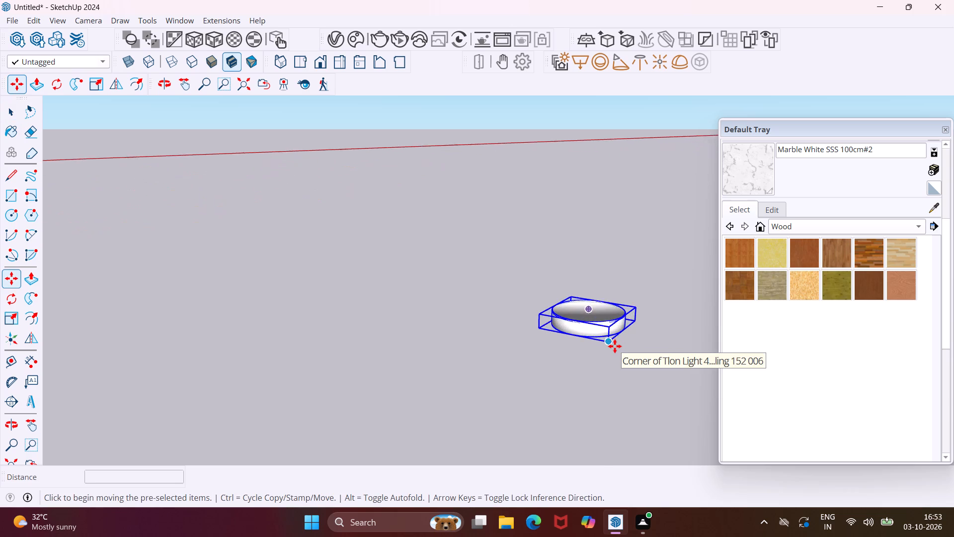
pyautogui.scroll(6, 615, 346)
pyautogui.click(605, 318)
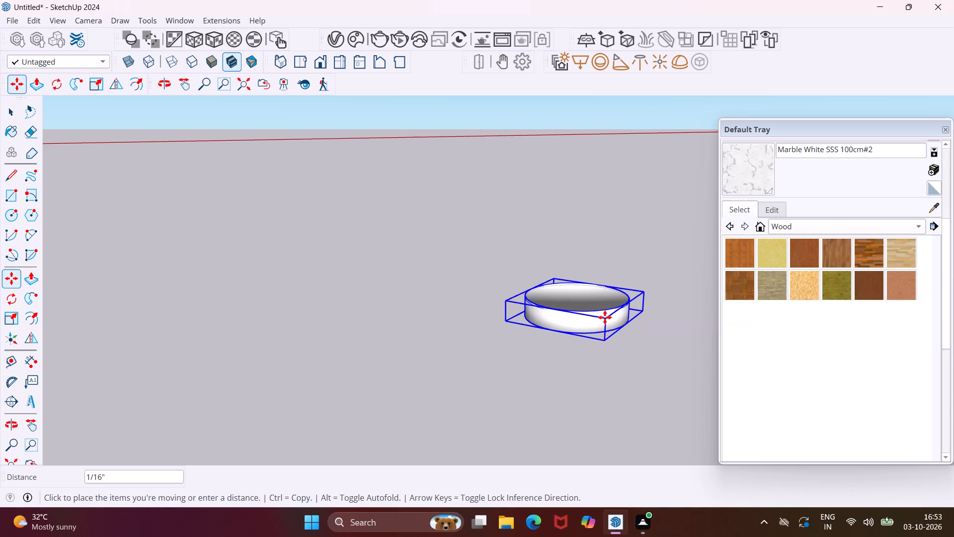
pyautogui.scroll(-20, 548, 322)
pyautogui.scroll(-18, 548, 322)
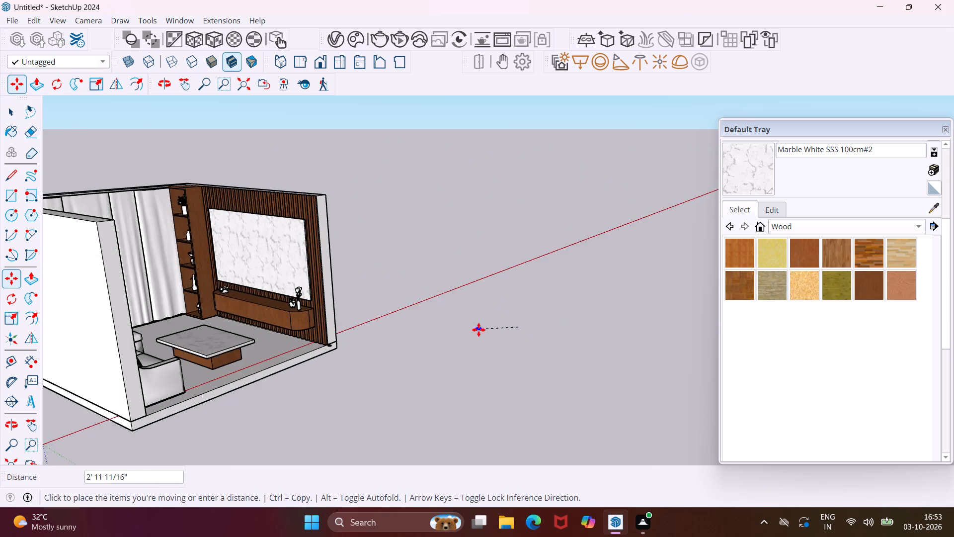
pyautogui.scroll(-14, 478, 330)
pyautogui.moveTo(242, 353); pyautogui.dragTo(263, 341, button='middle')
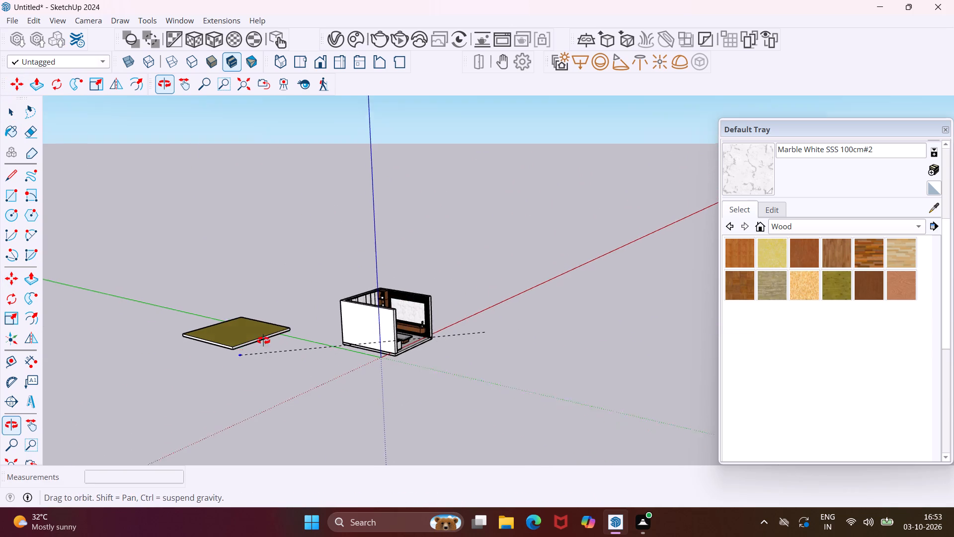
pyautogui.moveTo(263, 341); pyautogui.dragTo(505, 221, button='middle')
pyautogui.scroll(3, 512, 195)
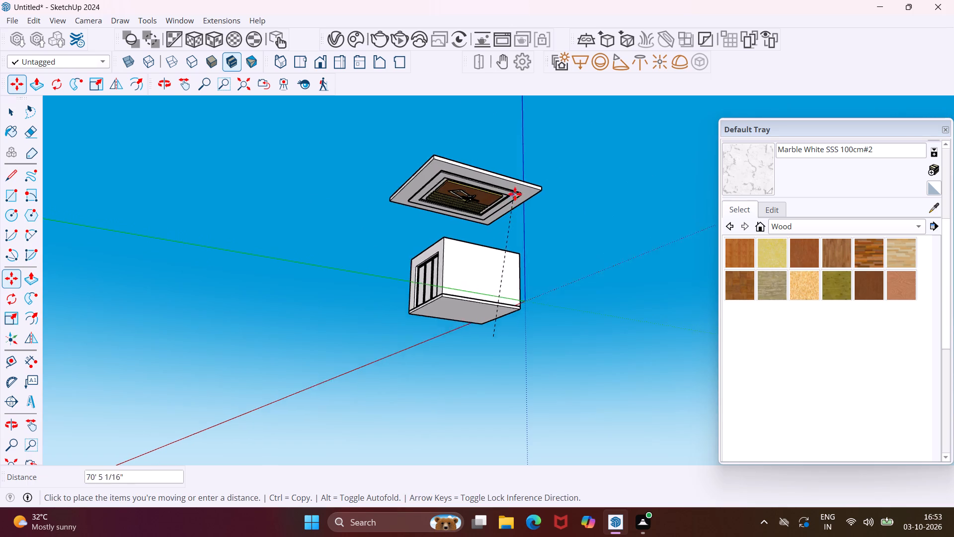
pyautogui.scroll(19, 515, 194)
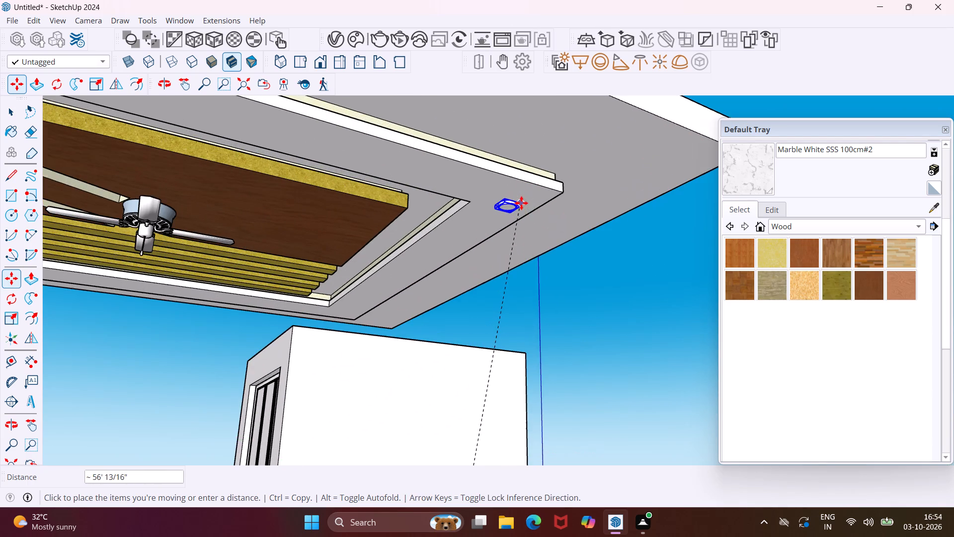
pyautogui.moveTo(522, 202); pyautogui.dragTo(166, 229, button='middle')
pyautogui.scroll(1, 164, 227)
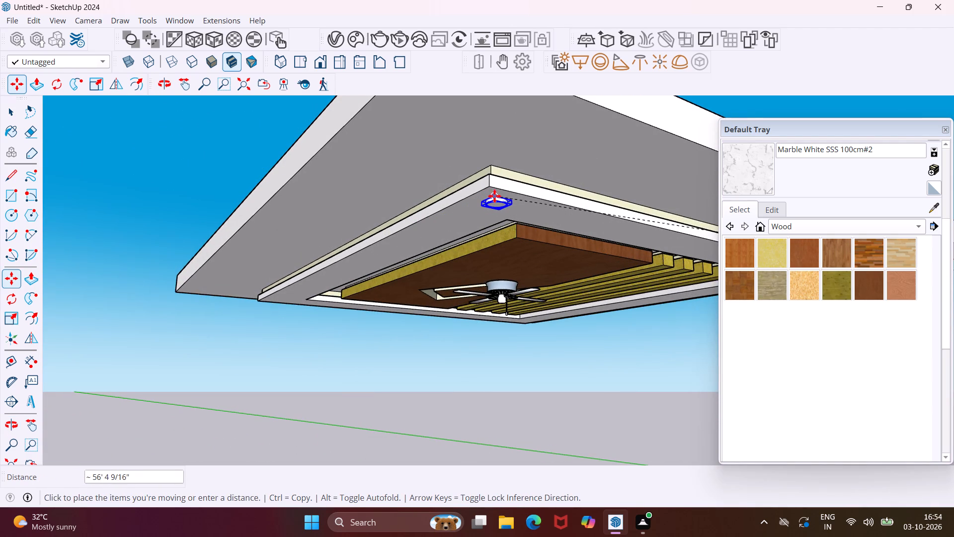
pyautogui.moveTo(496, 194); pyautogui.dragTo(362, 181, button='middle')
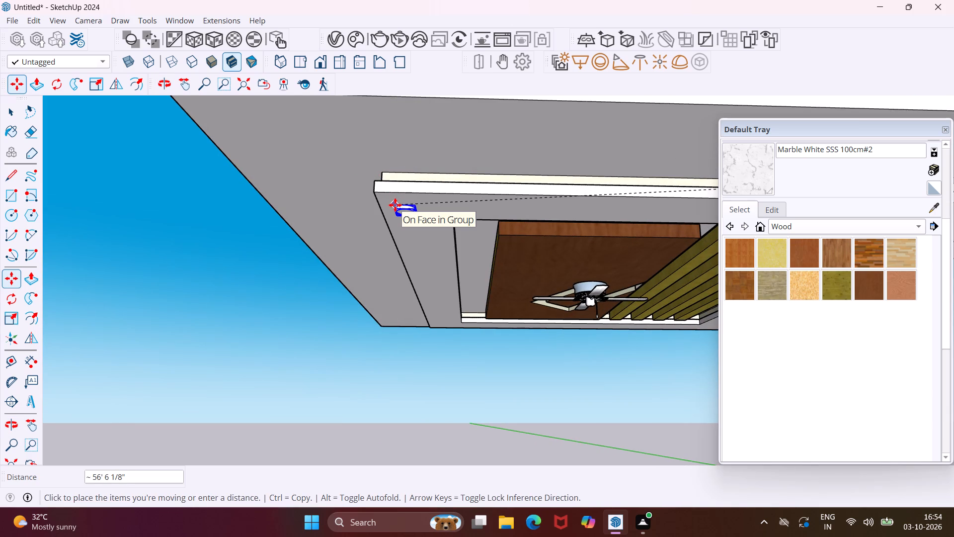
pyautogui.moveTo(398, 209); pyautogui.dragTo(346, 131, button='middle')
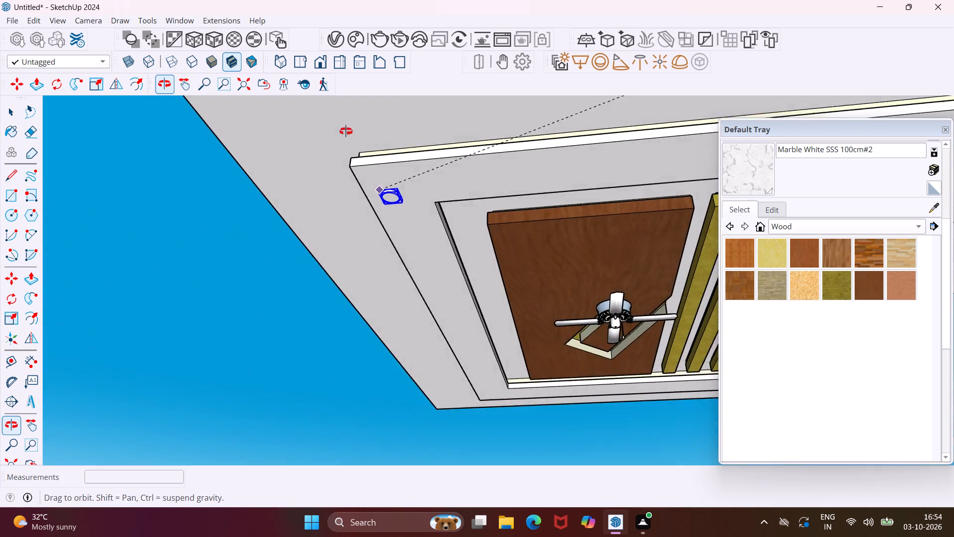
pyautogui.moveTo(346, 131); pyautogui.dragTo(344, 127, button='middle')
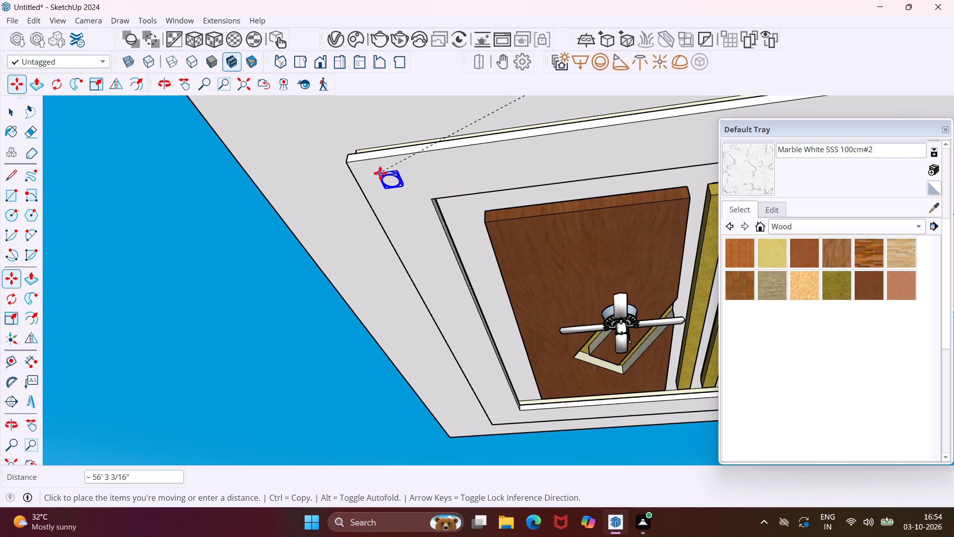
pyautogui.click(382, 173)
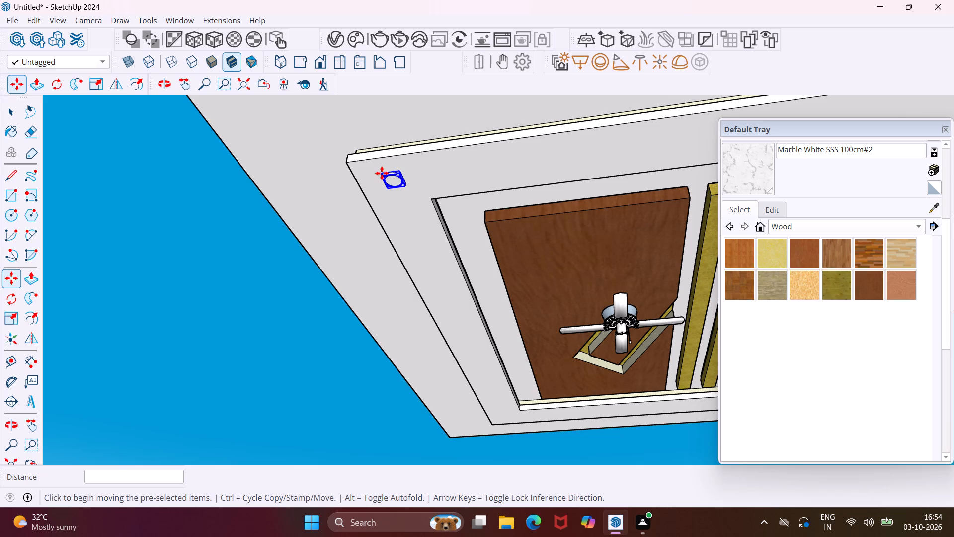
# Raise the round light about 1/2" vertically to recess it partly into the false ceiling's border.
pyautogui.scroll(6, 382, 173)
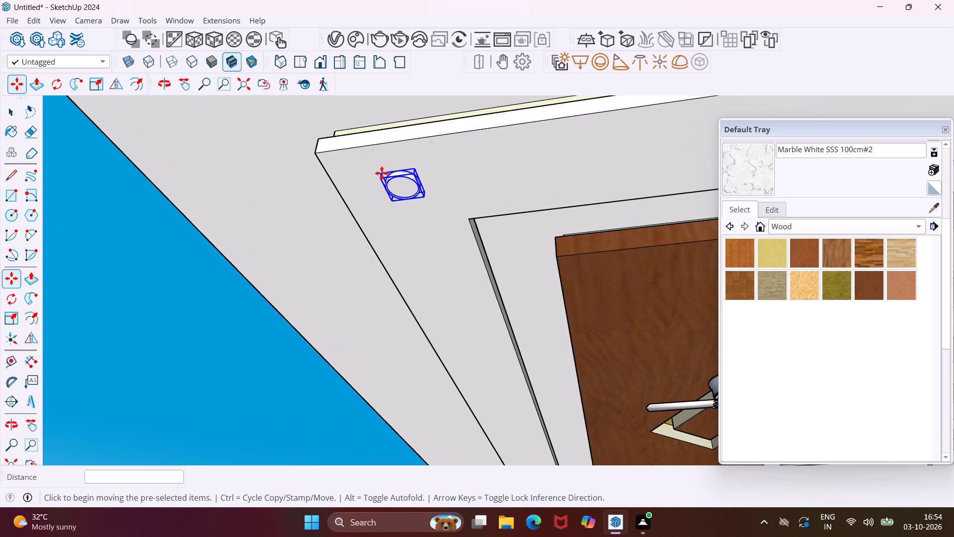
pyautogui.scroll(5, 388, 213)
pyautogui.moveTo(397, 119); pyautogui.dragTo(398, 122, button='middle')
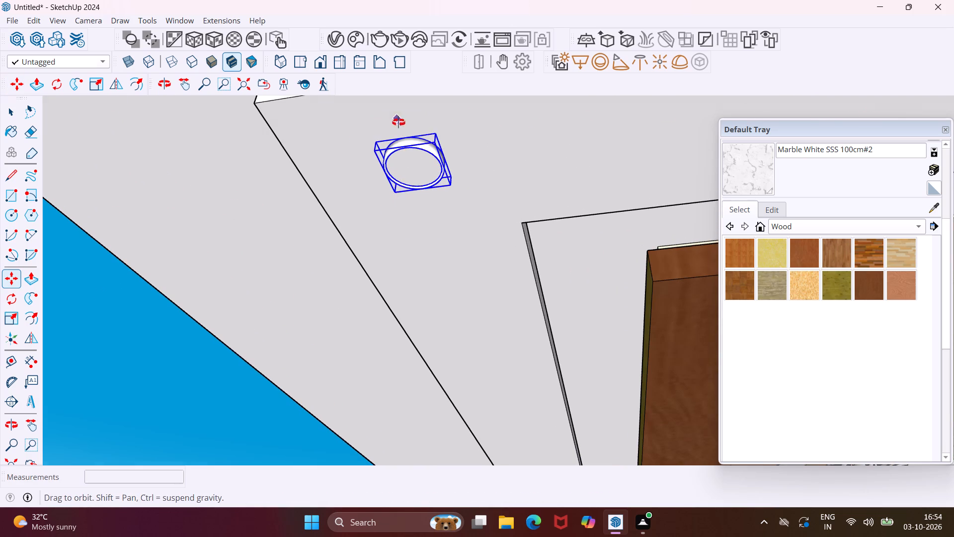
pyautogui.moveTo(398, 122); pyautogui.dragTo(489, 227, button='middle')
pyautogui.scroll(8, 407, 155)
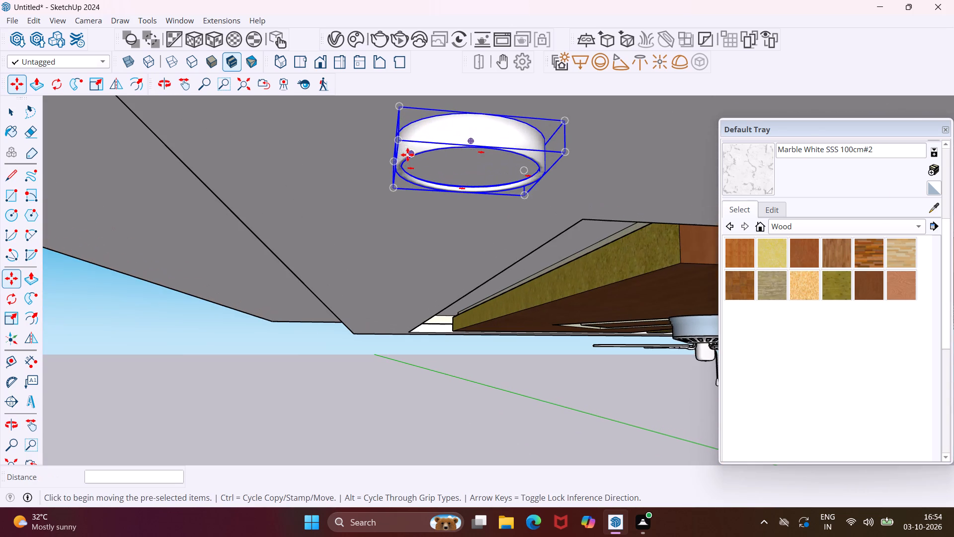
pyautogui.click(399, 140)
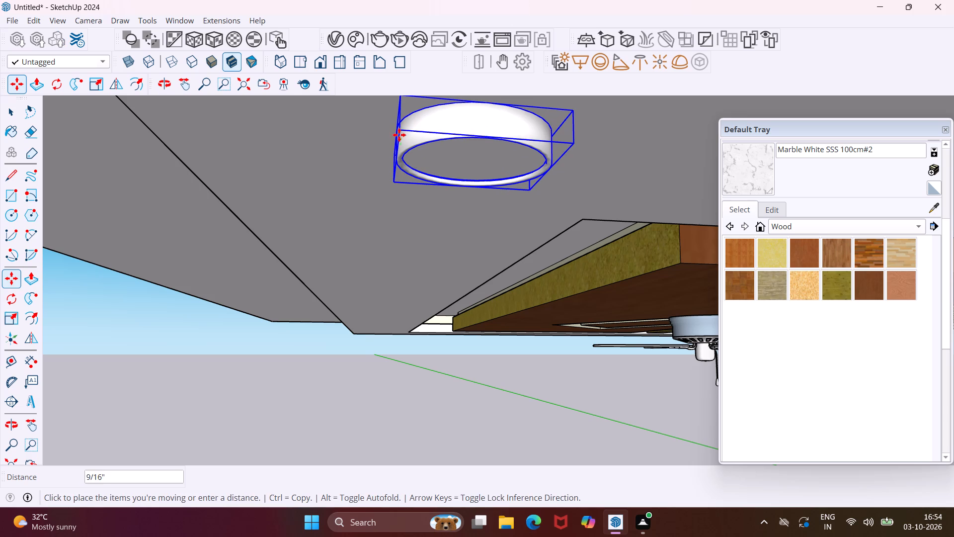
pyautogui.moveTo(399, 131); pyautogui.dragTo(426, 184, button='middle')
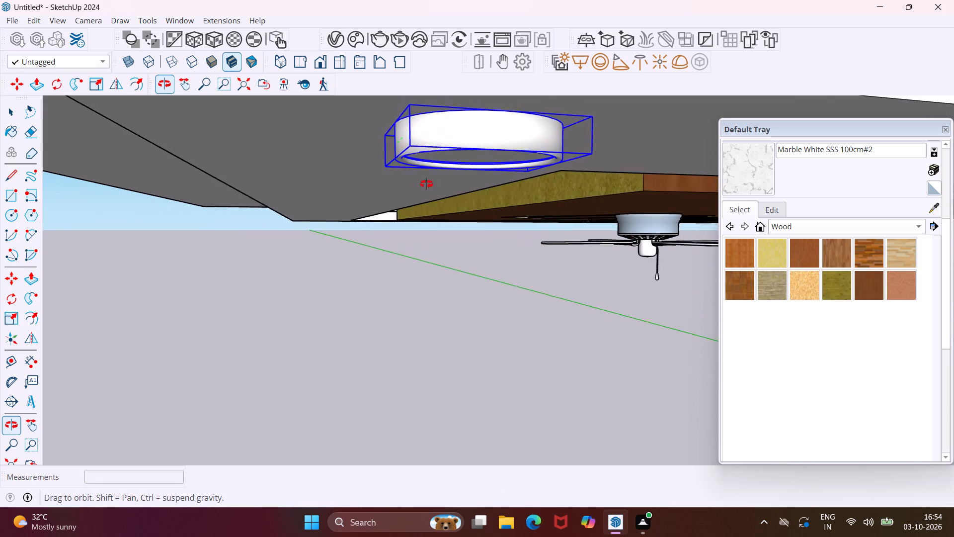
pyautogui.moveTo(426, 184); pyautogui.dragTo(428, 188, button='middle')
pyautogui.scroll(5, 412, 126)
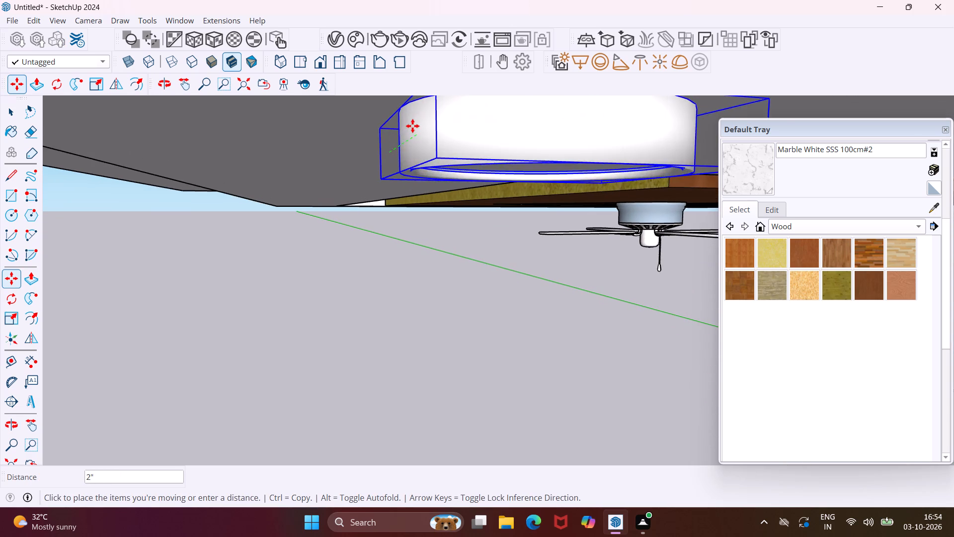
pyautogui.scroll(4, 412, 126)
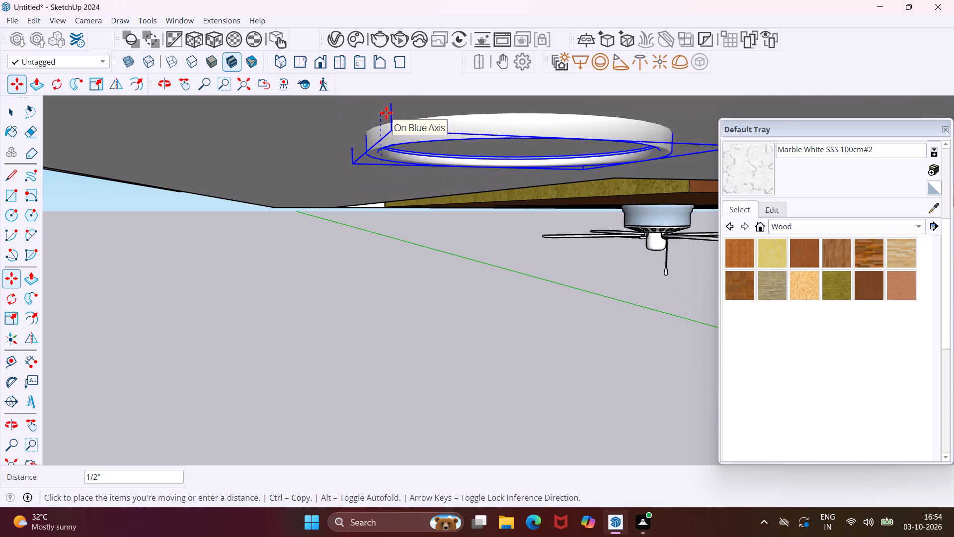
pyautogui.click(386, 113)
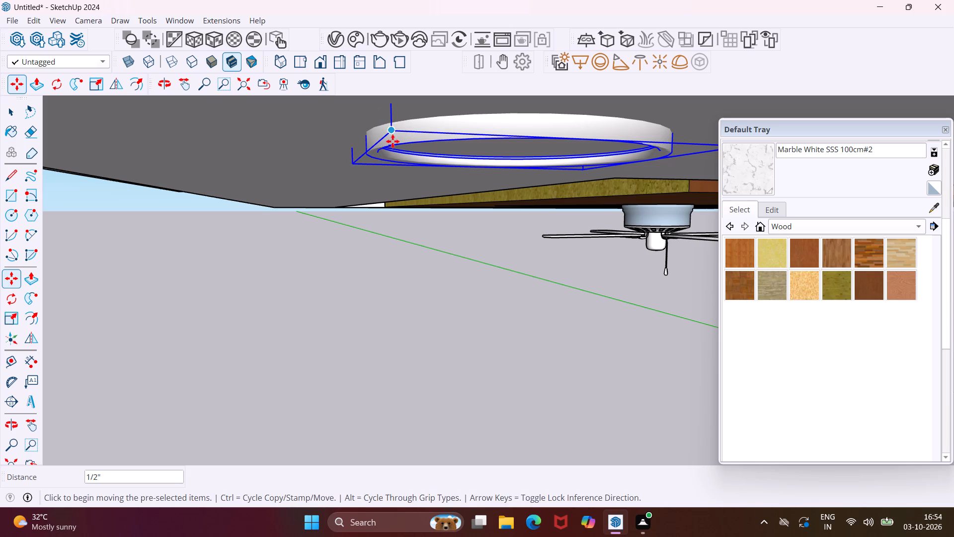
# Copy the recessed light 10' 6 11/16" along the false ceiling's long border and divide the span with /4 for evenly spaced copies.
pyautogui.middleClick(393, 141)
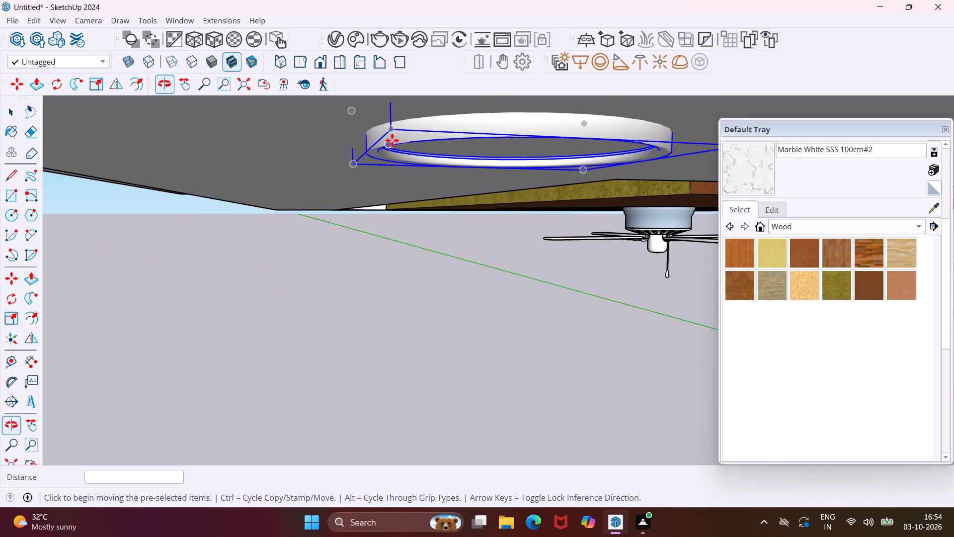
pyautogui.scroll(-8, 336, 157)
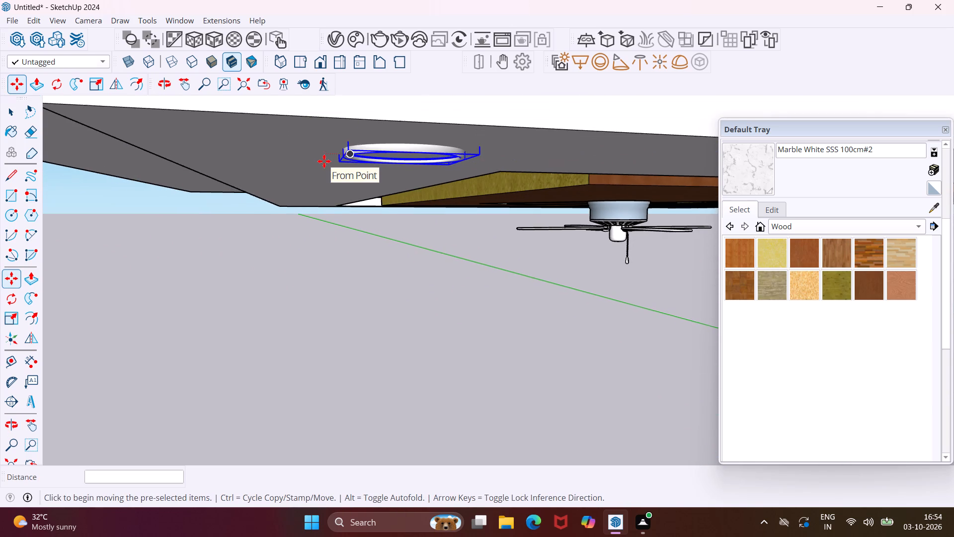
pyautogui.scroll(-2, 324, 161)
pyautogui.moveTo(324, 161); pyautogui.dragTo(345, 46, button='middle')
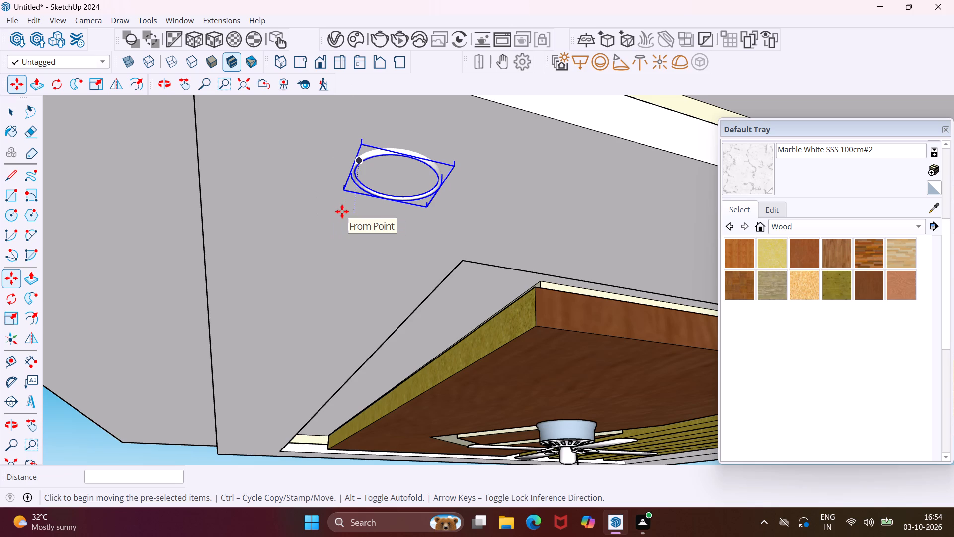
pyautogui.press('m')
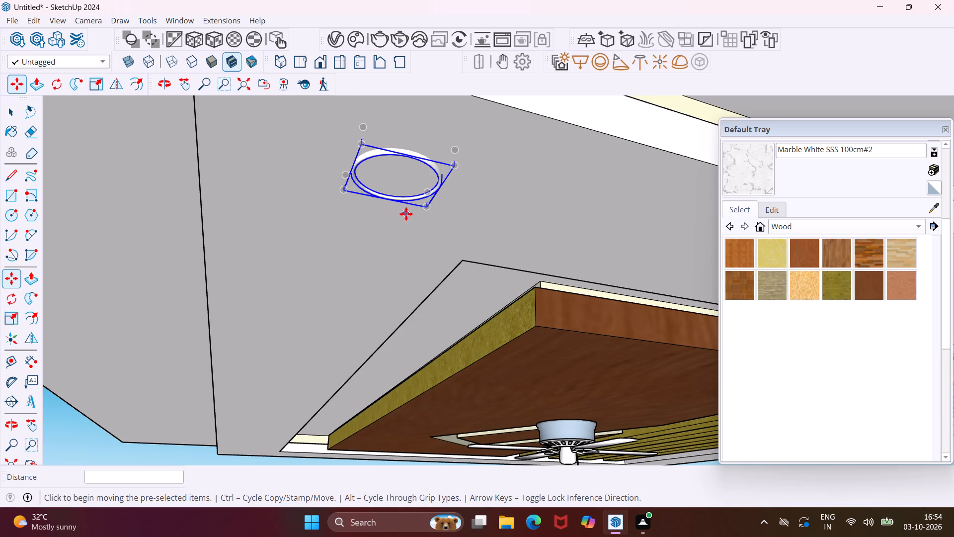
pyautogui.click(329, 157)
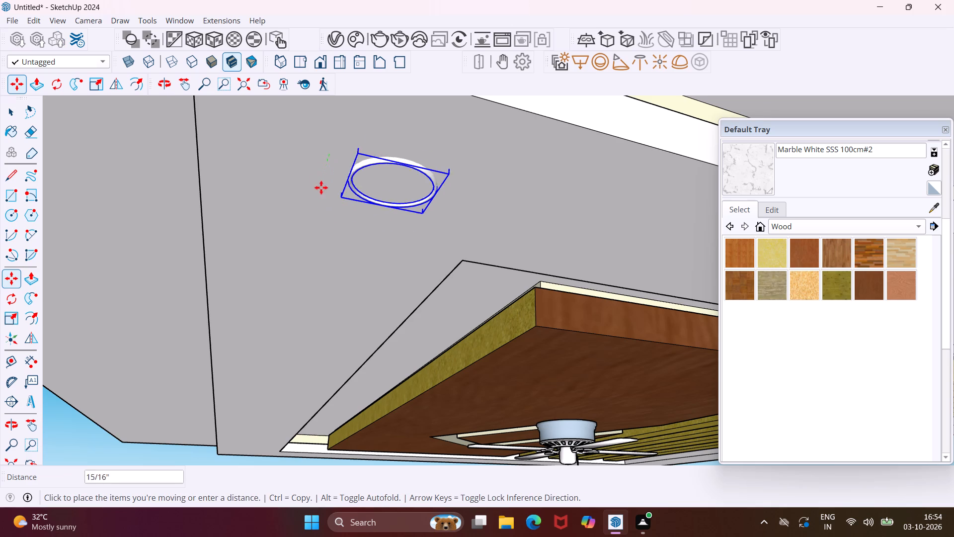
pyautogui.scroll(-4, 310, 222)
pyautogui.moveTo(310, 222); pyautogui.dragTo(493, 163, button='middle')
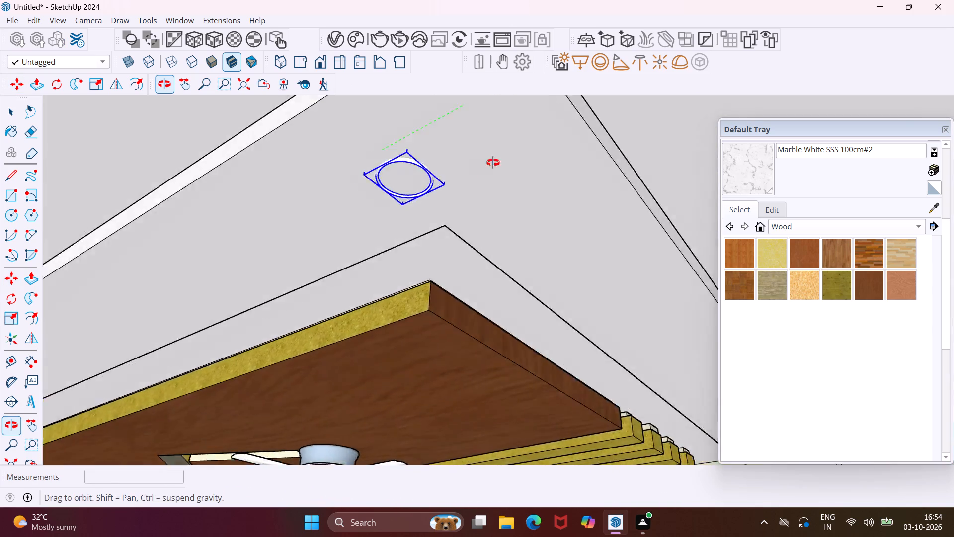
pyautogui.moveTo(493, 163); pyautogui.dragTo(693, 247, button='middle')
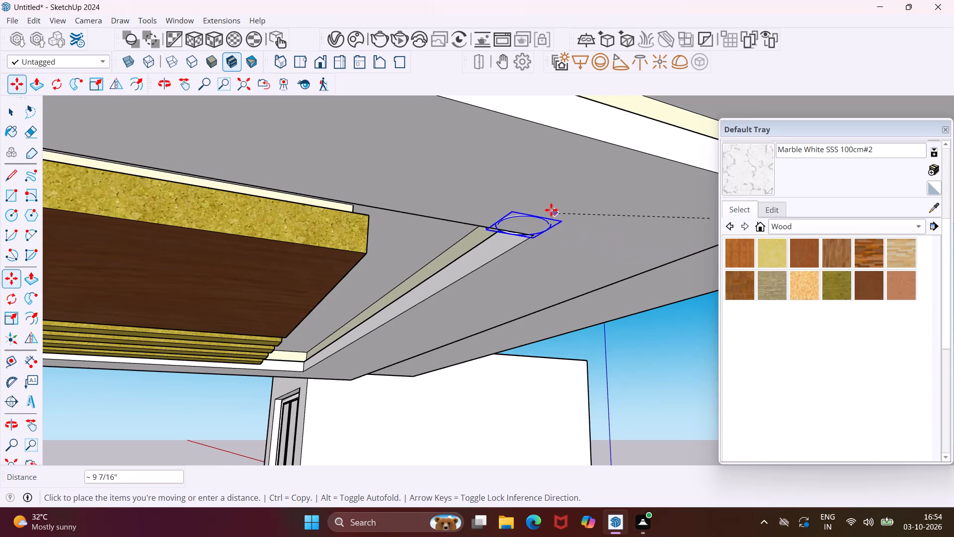
pyautogui.scroll(-15, 526, 188)
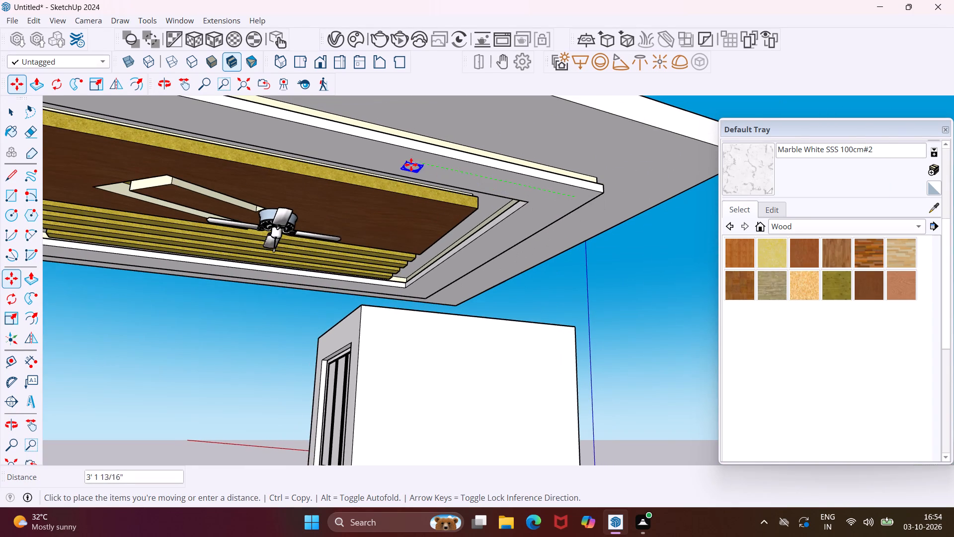
pyautogui.scroll(-7, 407, 163)
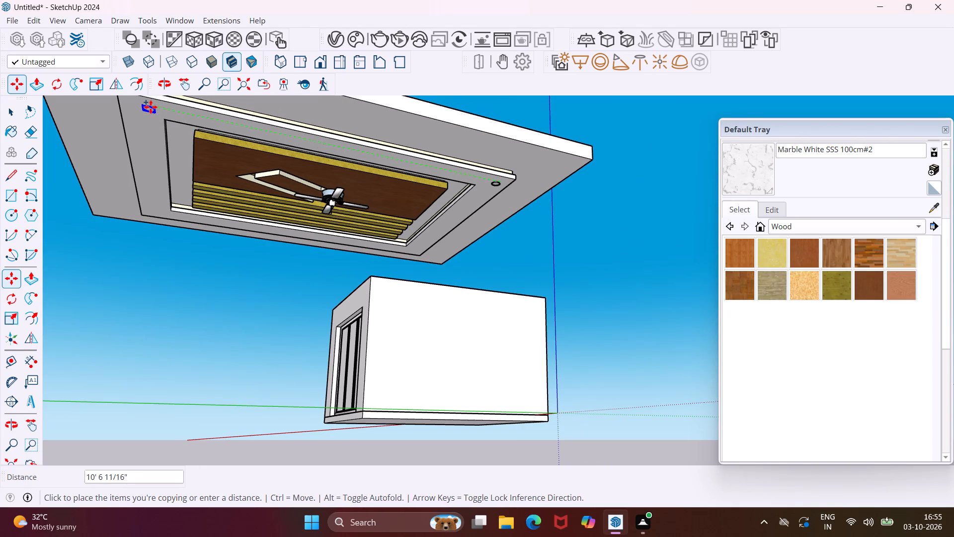
pyautogui.click(151, 107)
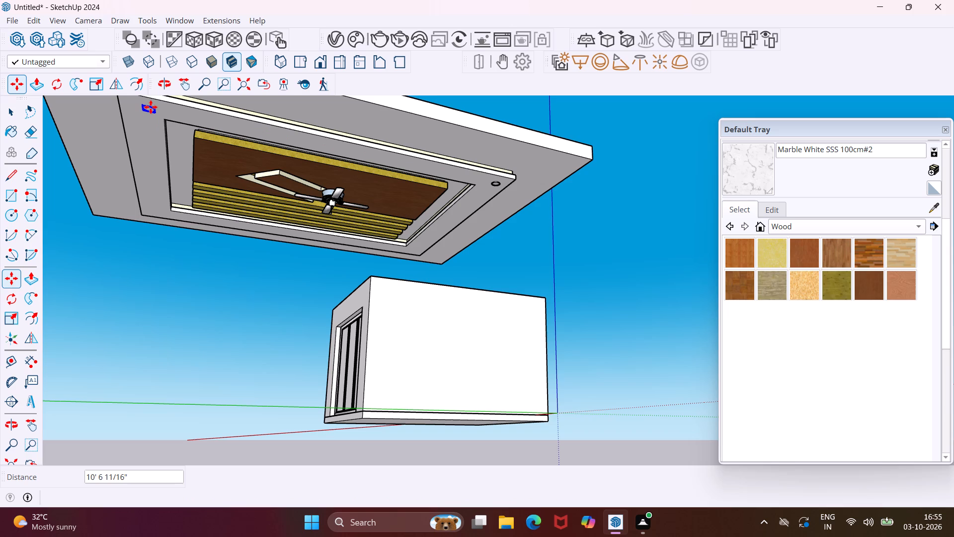
pyautogui.write('/4')
pyautogui.press('Return')
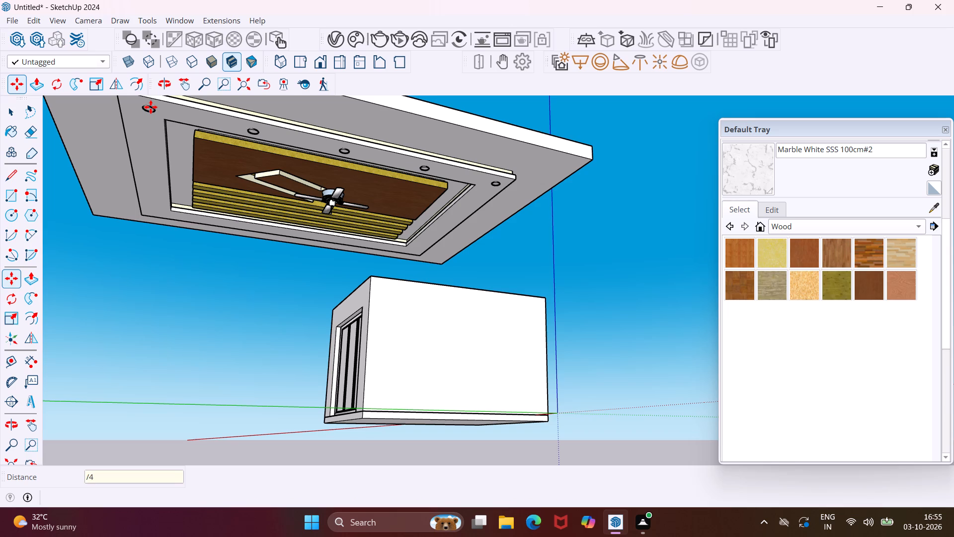
pyautogui.moveTo(151, 107); pyautogui.dragTo(0, 105, button='middle')
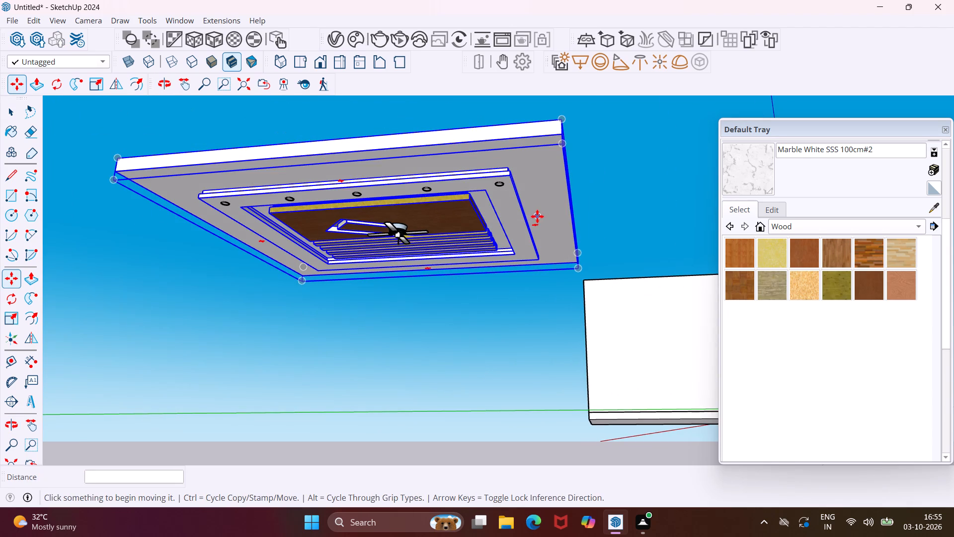
pyautogui.press('Escape')
pyautogui.press('space')
# Copy the corner round light 3' 2 13/16" along the false ceiling's adjoining short border.
pyautogui.scroll(8, 499, 178)
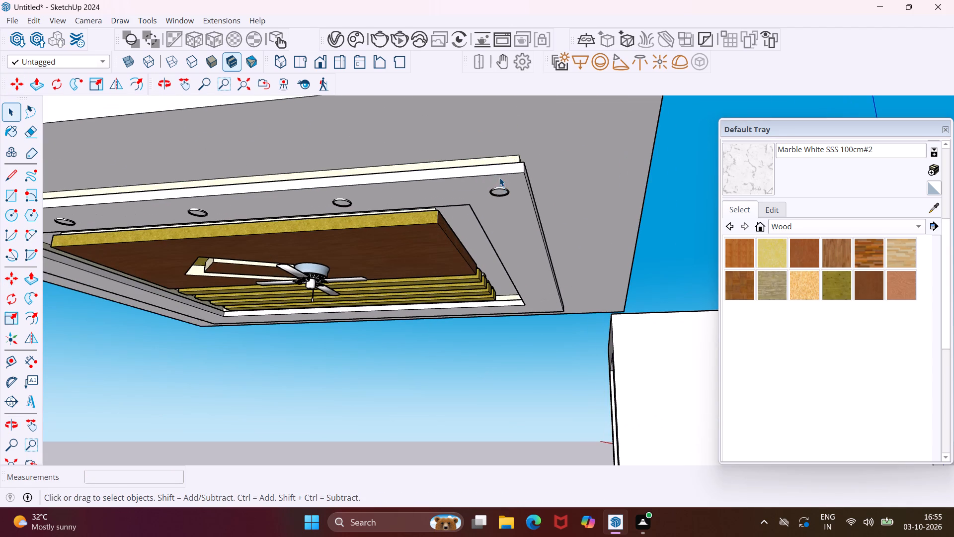
pyautogui.click(502, 192)
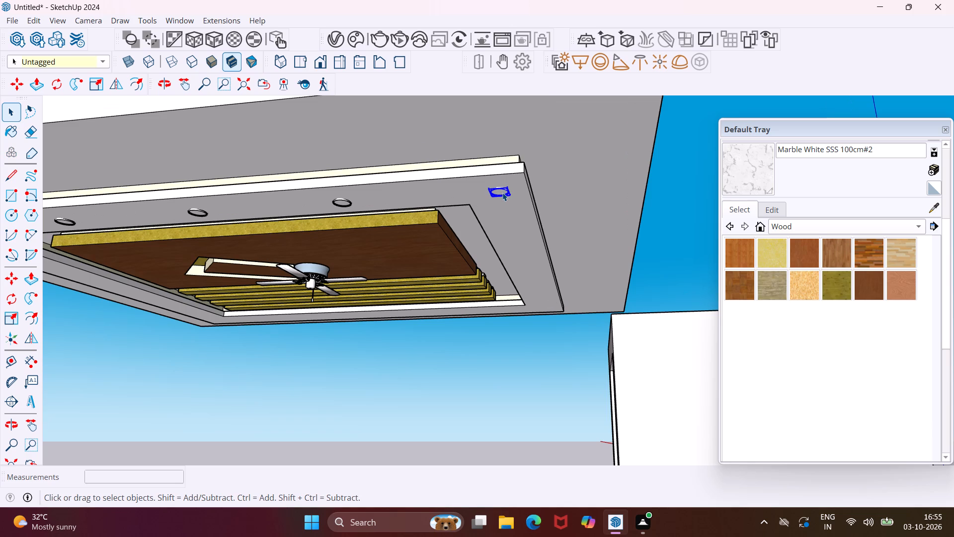
pyautogui.press('m')
pyautogui.scroll(11, 509, 197)
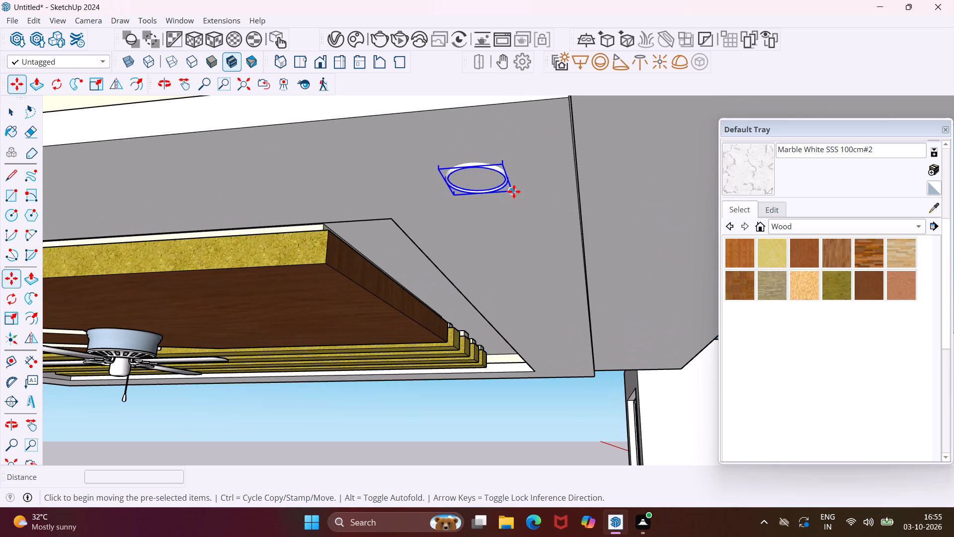
pyautogui.click(514, 191)
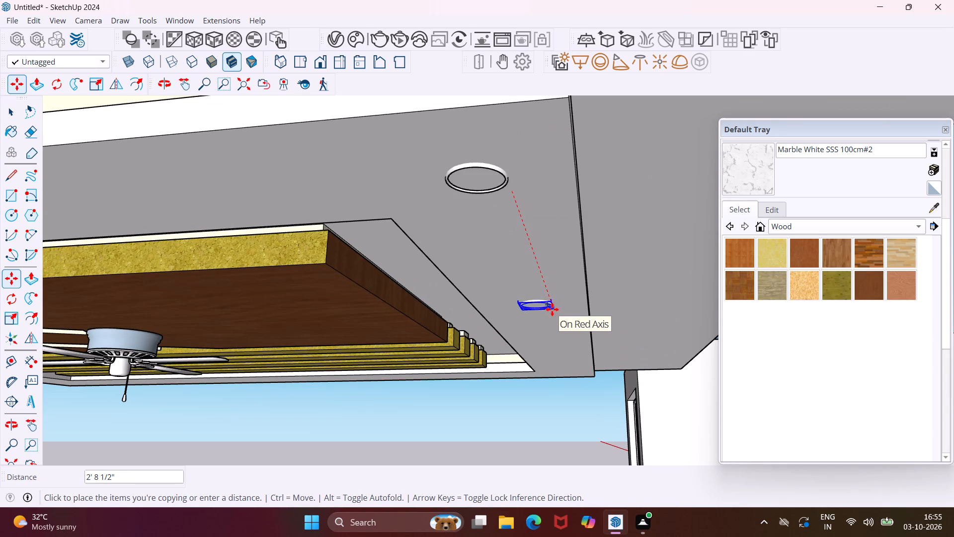
pyautogui.moveTo(551, 310); pyautogui.dragTo(387, 232, button='middle')
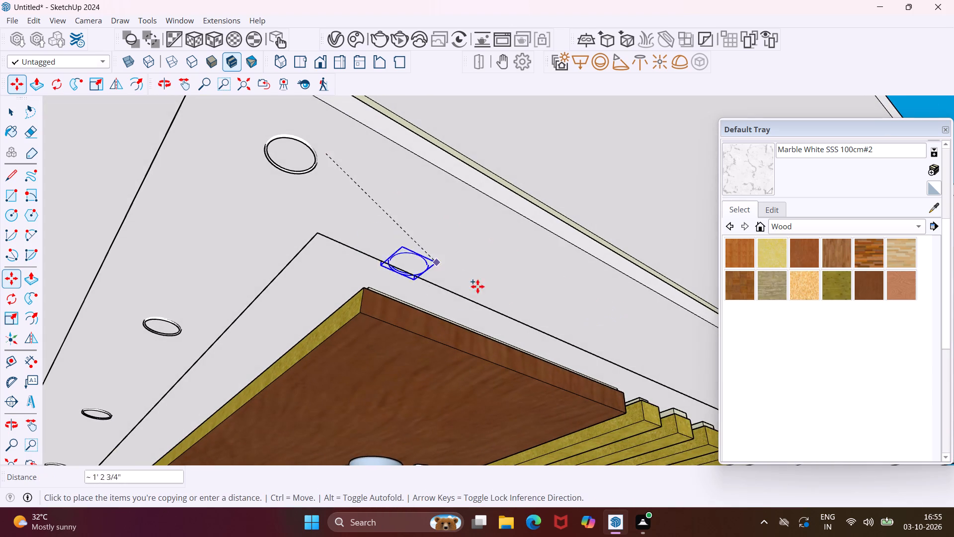
pyautogui.click(666, 330)
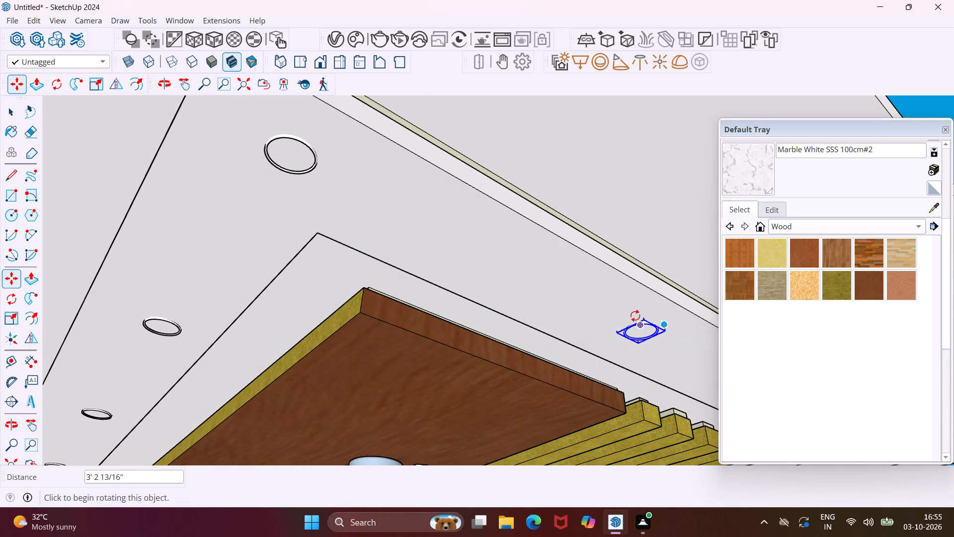
# Copy the short border's new light about 5' 1 1/2" further along the red axis to the border's far corner.
pyautogui.moveTo(596, 298); pyautogui.dragTo(109, 271, button='middle')
pyautogui.scroll(-2, 107, 271)
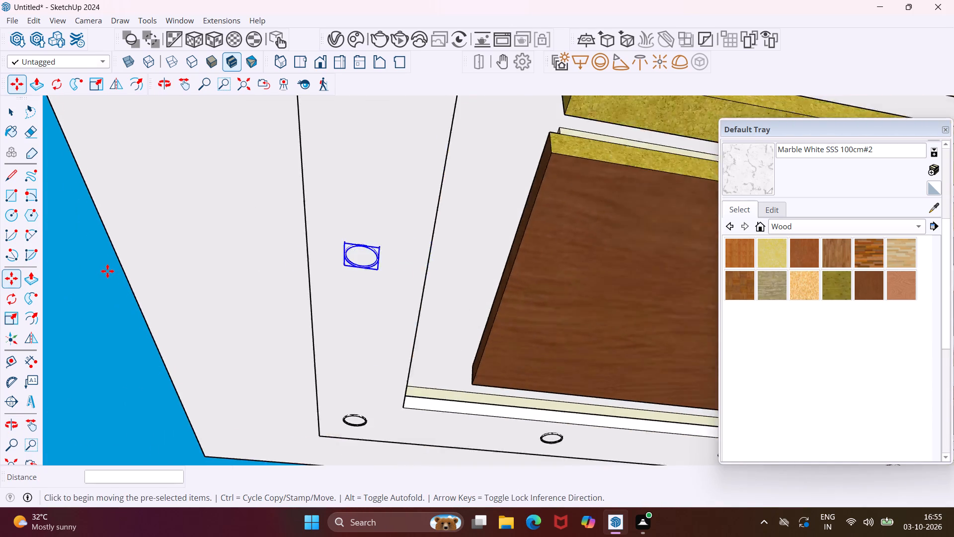
pyautogui.scroll(-12, 107, 271)
pyautogui.moveTo(123, 284); pyautogui.dragTo(134, 316, button='middle')
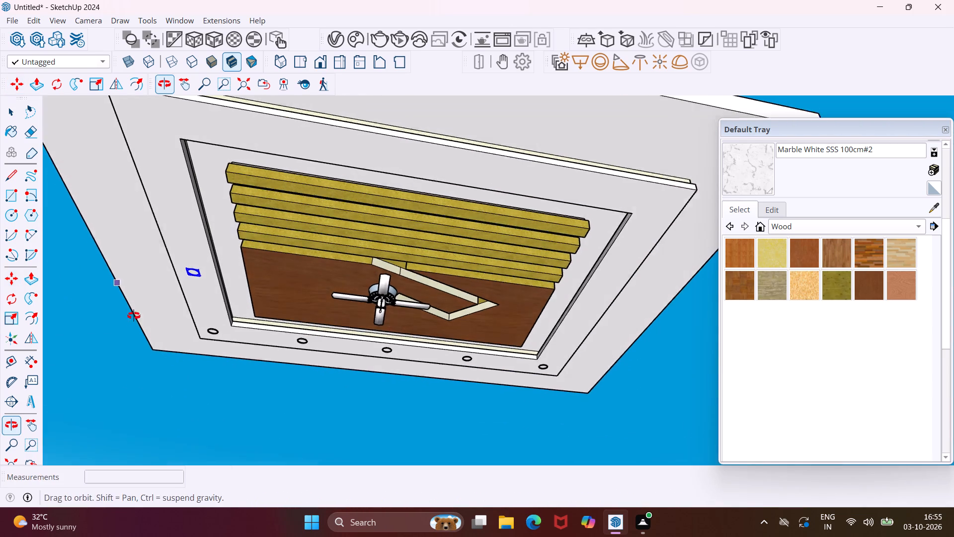
pyautogui.moveTo(134, 316); pyautogui.dragTo(137, 322, button='middle')
pyautogui.scroll(5, 199, 273)
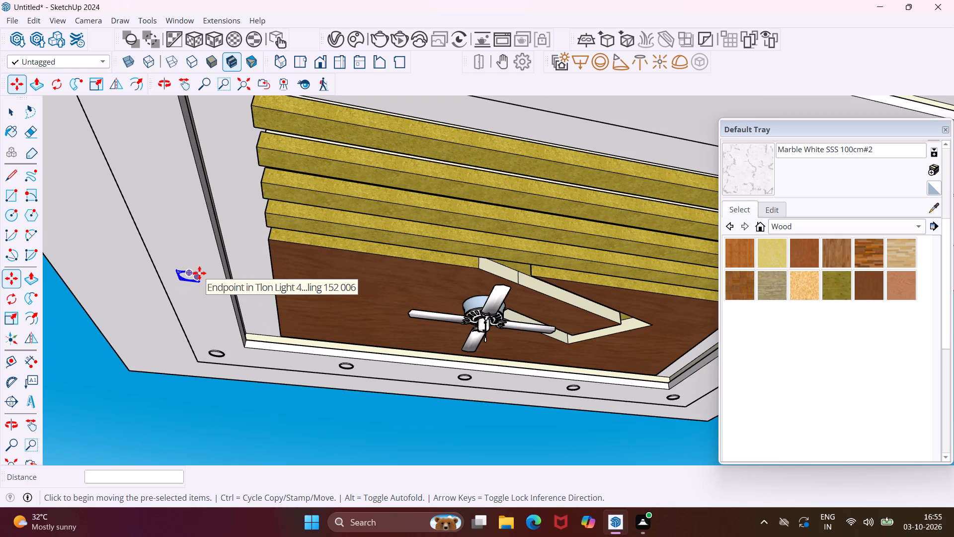
pyautogui.press('m')
pyautogui.scroll(1, 197, 272)
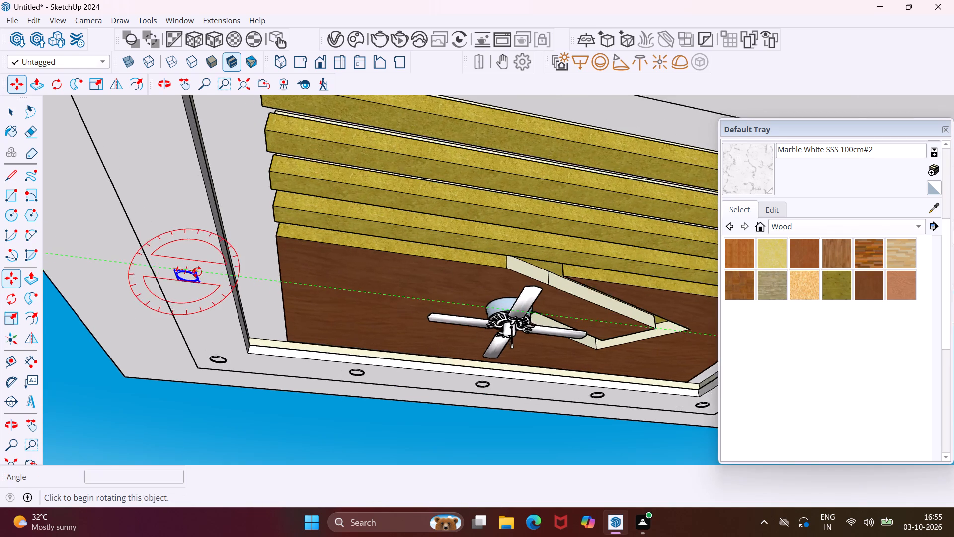
pyautogui.scroll(3, 197, 272)
pyautogui.click(221, 273)
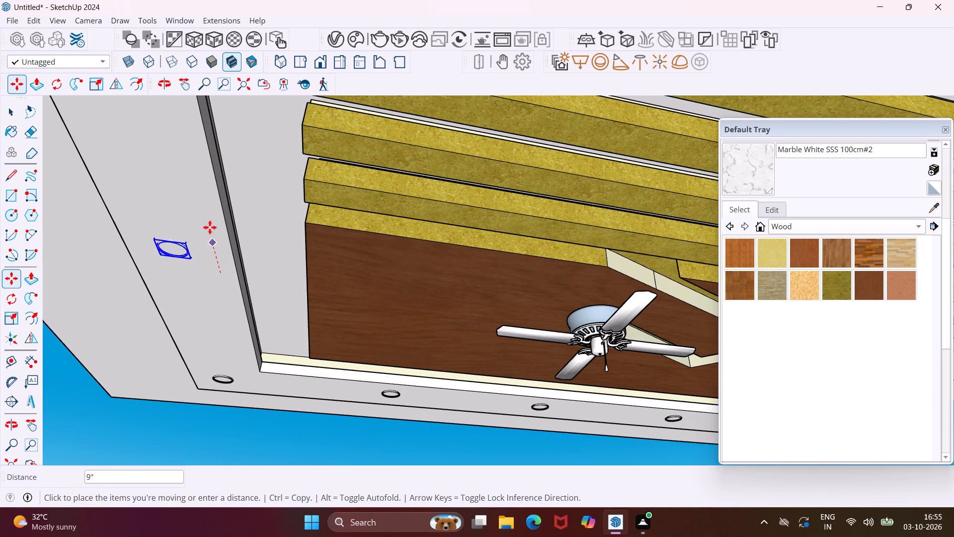
pyautogui.scroll(-17, 209, 208)
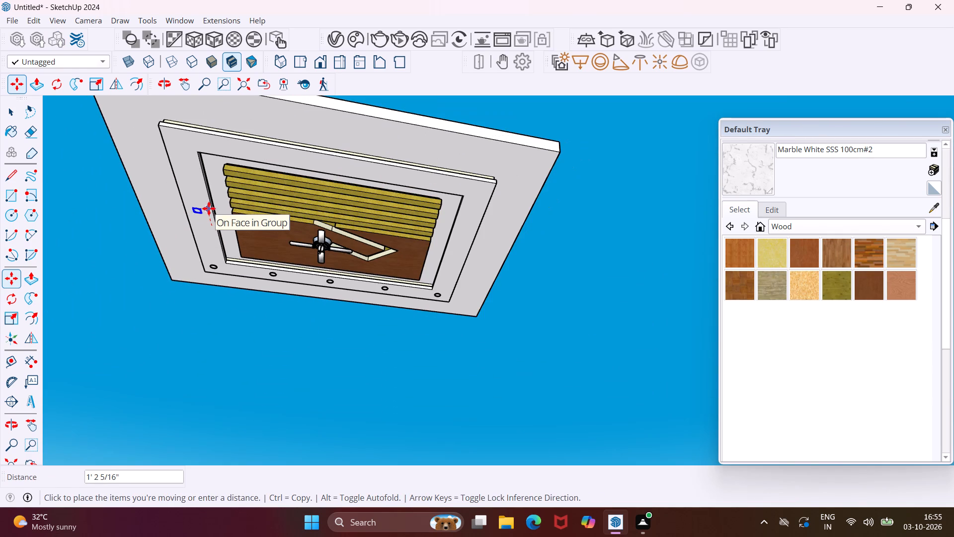
pyautogui.click(189, 142)
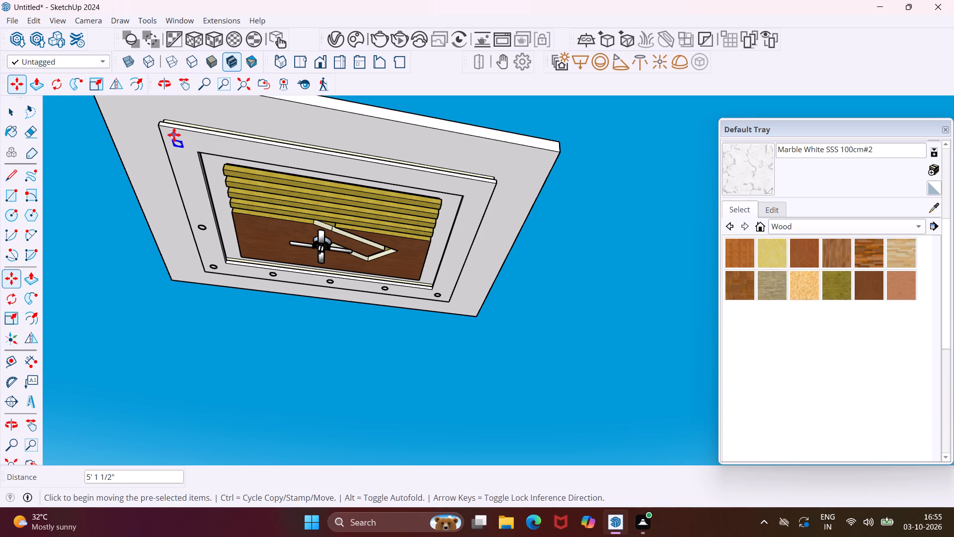
# Copy the far-corner light 10' 8 3/4" along the opposite long border and divide the span with /4 for evenly spaced copies.
pyautogui.click(177, 134)
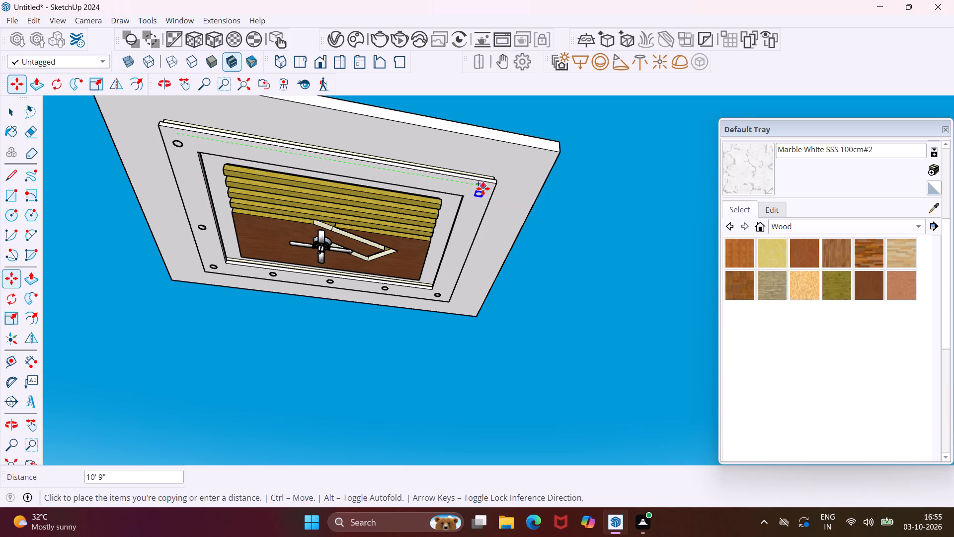
pyautogui.scroll(5, 483, 188)
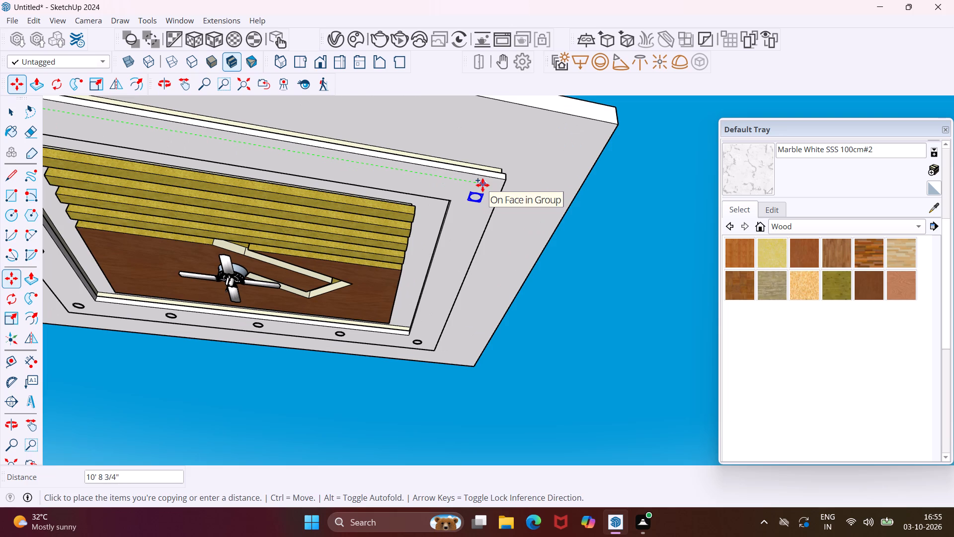
pyautogui.click(482, 185)
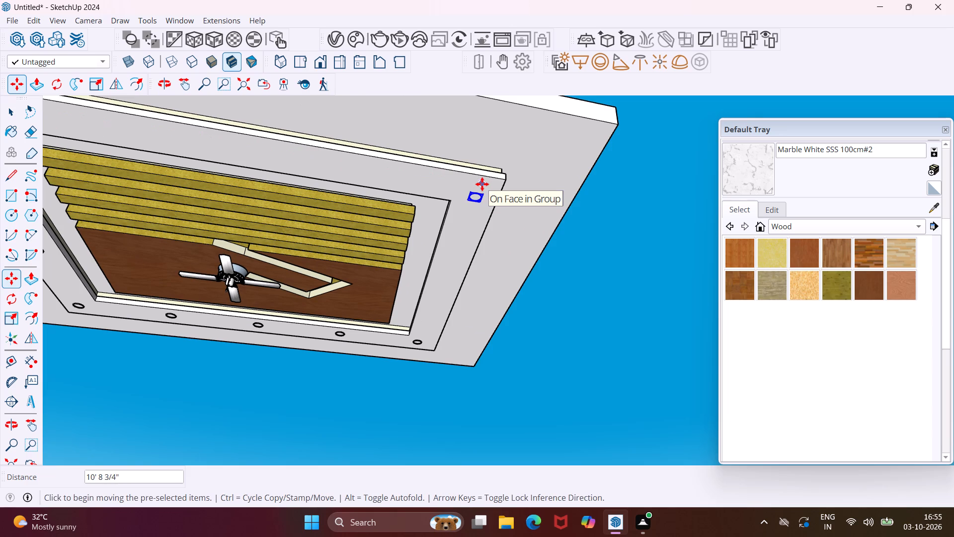
pyautogui.write('/4')
pyautogui.press('Return')
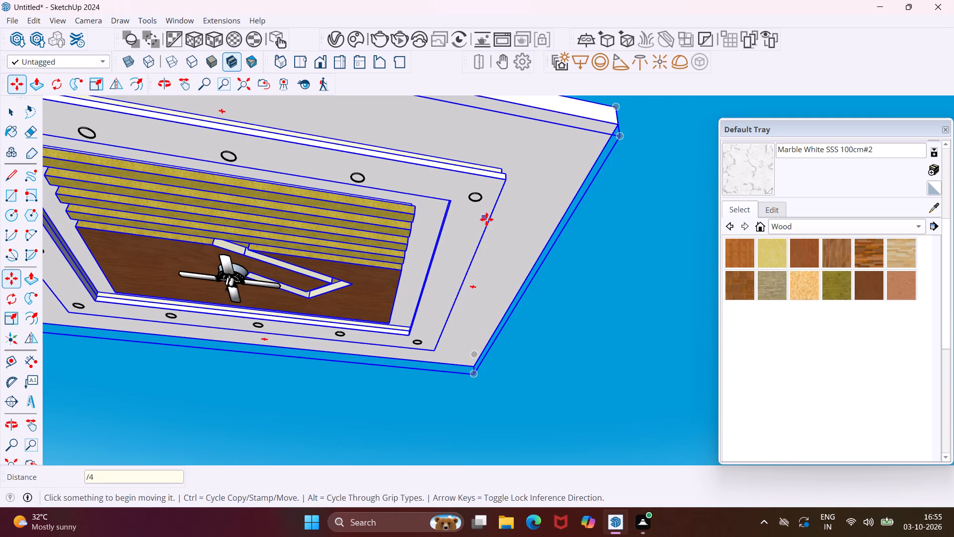
pyautogui.scroll(8, 483, 214)
pyautogui.press('Escape')
pyautogui.press('space')
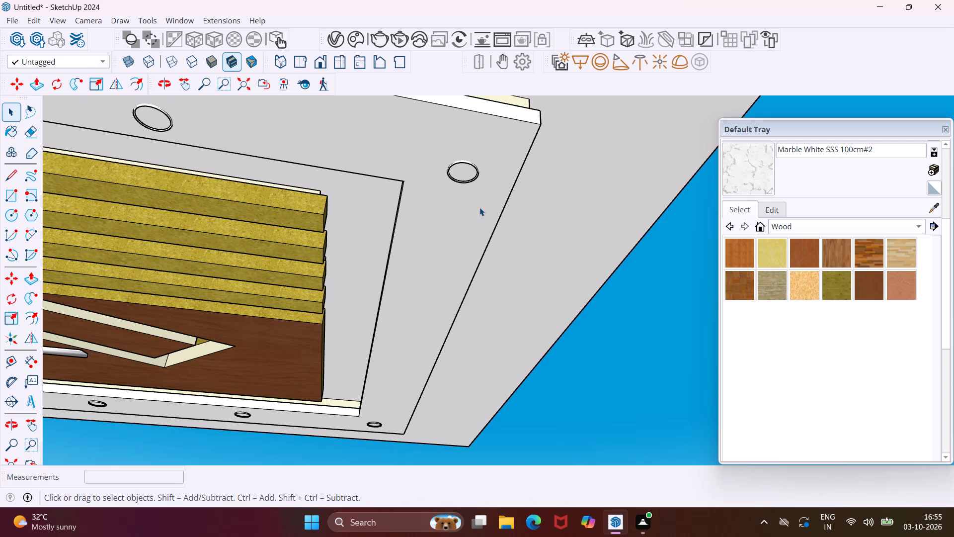
# Copy the end light of this long row about 3' 6 5/8" along the remaining short border.
pyautogui.click(471, 181)
pyautogui.press('m')
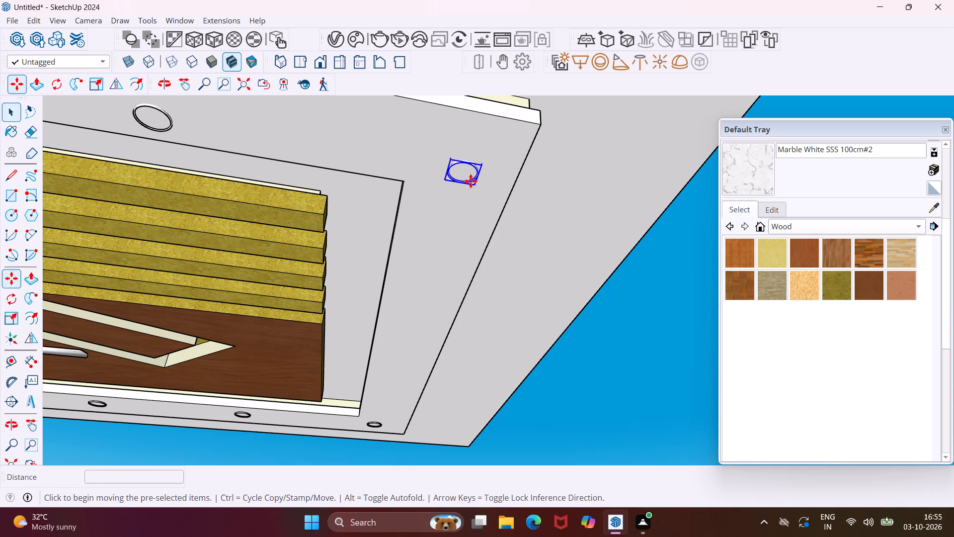
pyautogui.click(492, 177)
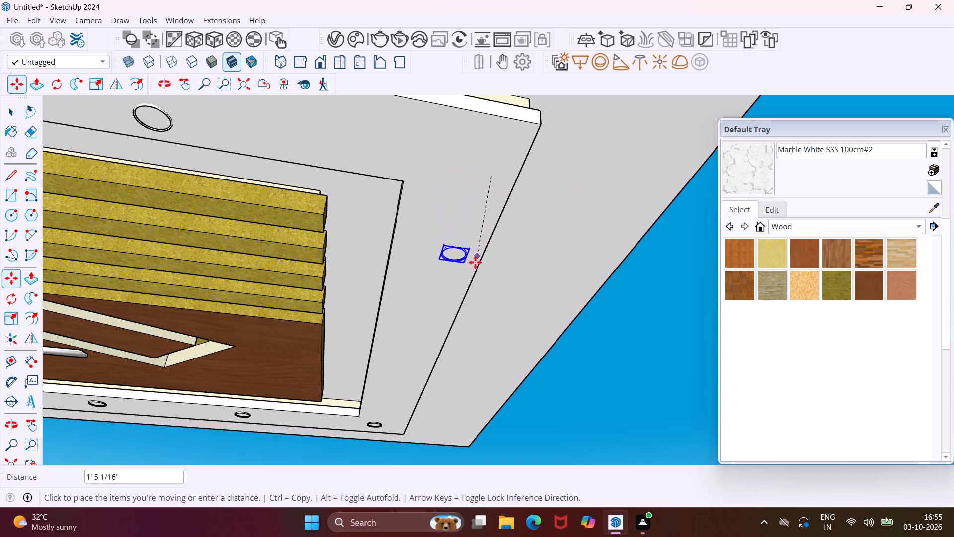
pyautogui.click(430, 331)
pyautogui.press('Escape')
pyautogui.press('space')
# Move the whole ceiling assembly with its fan and lights onto the room, matching the slab's lower corner to the wall's top corner.
pyautogui.scroll(-6, 414, 246)
pyautogui.moveTo(419, 191); pyautogui.dragTo(231, 359, button='middle')
pyautogui.scroll(-6, 270, 302)
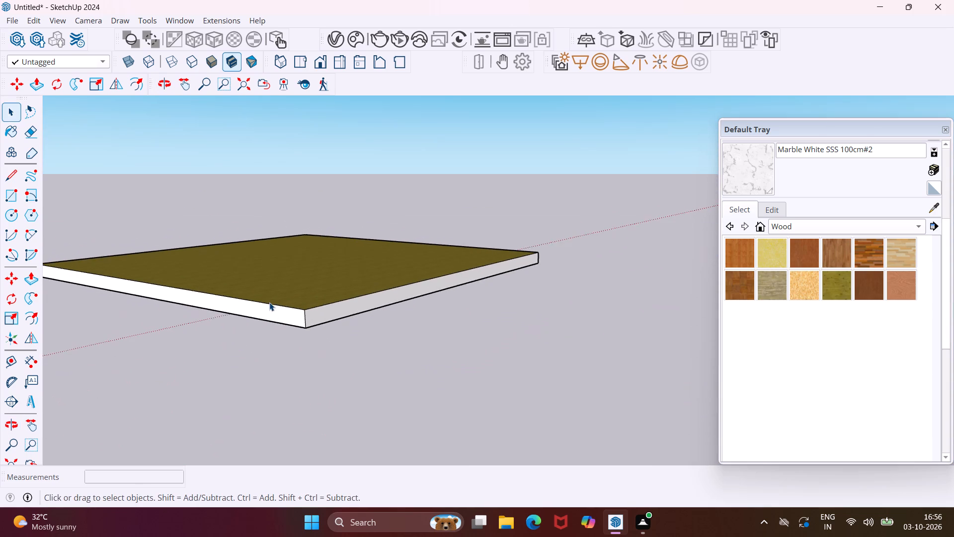
pyautogui.moveTo(271, 311); pyautogui.dragTo(263, 221, button='middle')
pyautogui.scroll(-6, 263, 221)
pyautogui.moveTo(413, 183); pyautogui.dragTo(260, 266, button='middle')
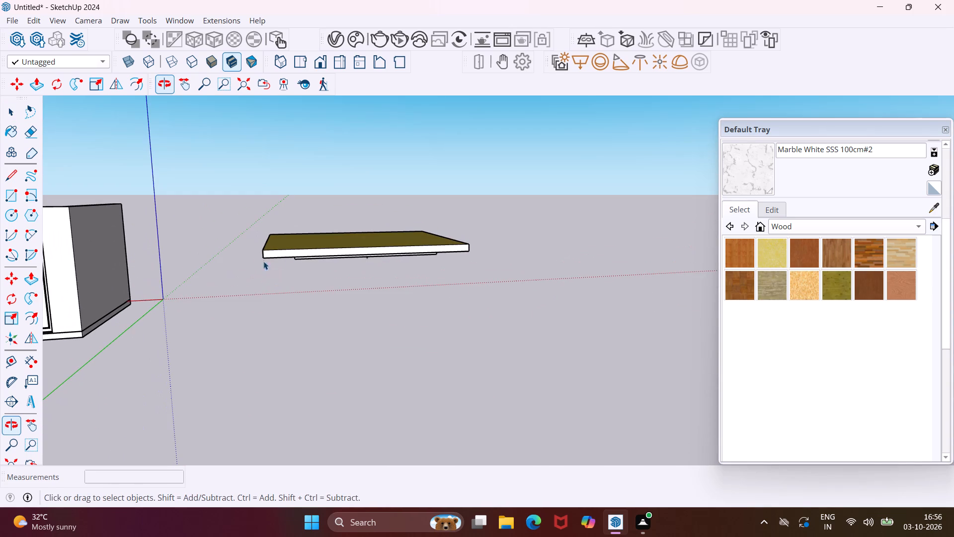
pyautogui.moveTo(571, 194); pyautogui.dragTo(232, 327)
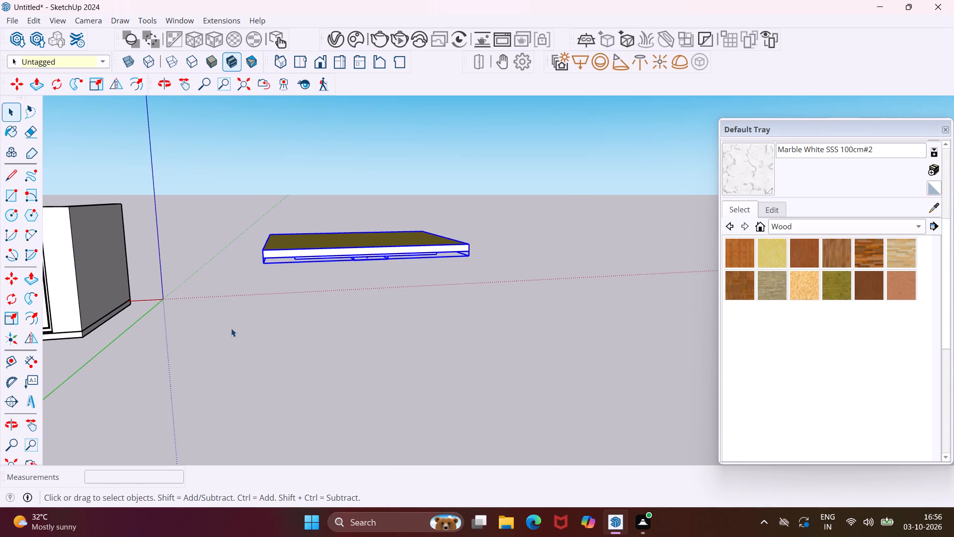
pyautogui.scroll(-5, 214, 279)
pyautogui.moveTo(152, 299); pyautogui.dragTo(185, 322, button='middle')
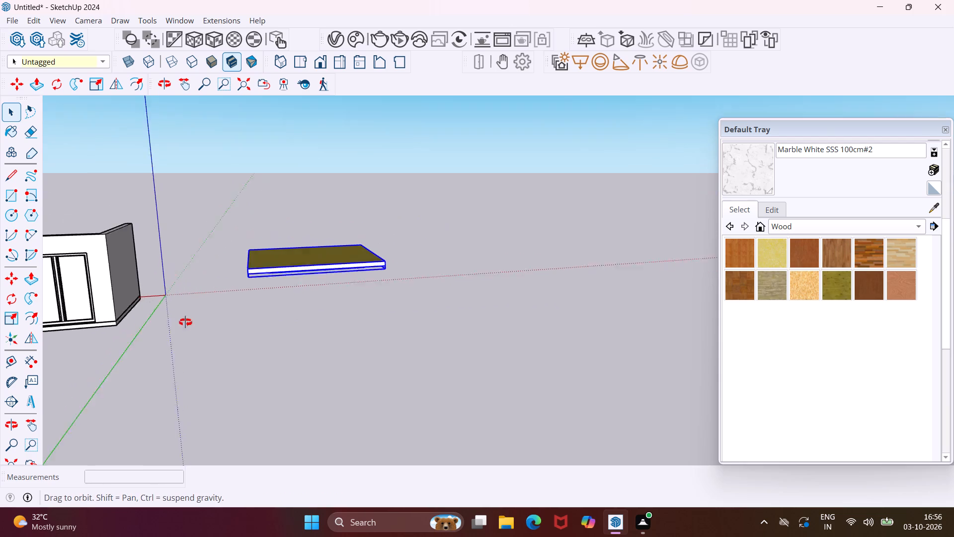
pyautogui.moveTo(185, 322); pyautogui.dragTo(671, 269, button='middle')
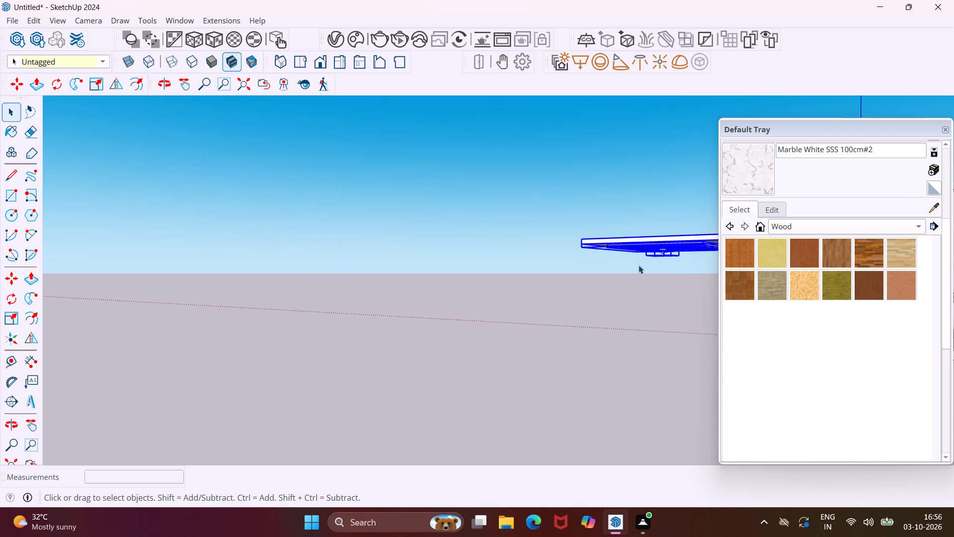
pyautogui.moveTo(658, 285); pyautogui.dragTo(543, 321, button='middle')
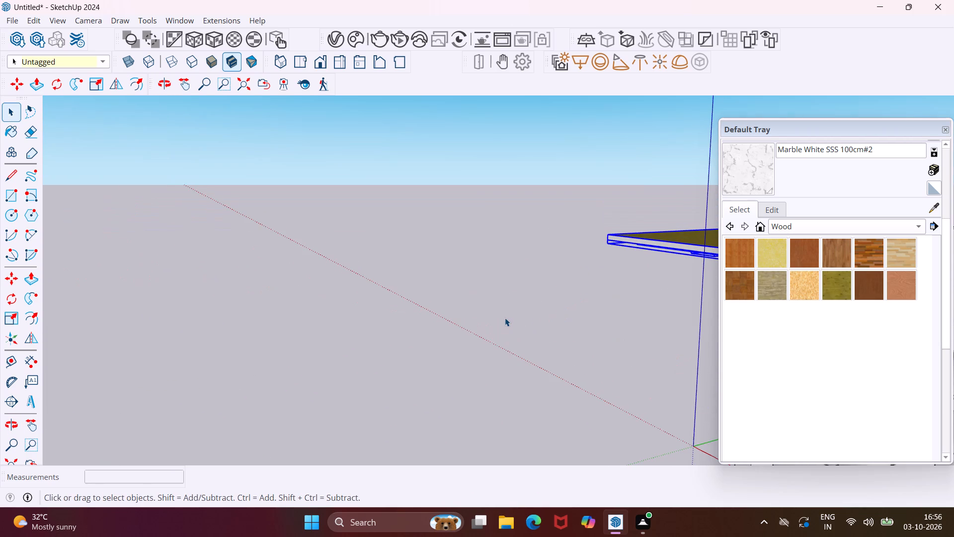
pyautogui.scroll(-1, 505, 318)
pyautogui.scroll(-3, 559, 318)
pyautogui.moveTo(635, 290); pyautogui.dragTo(679, 310, button='middle')
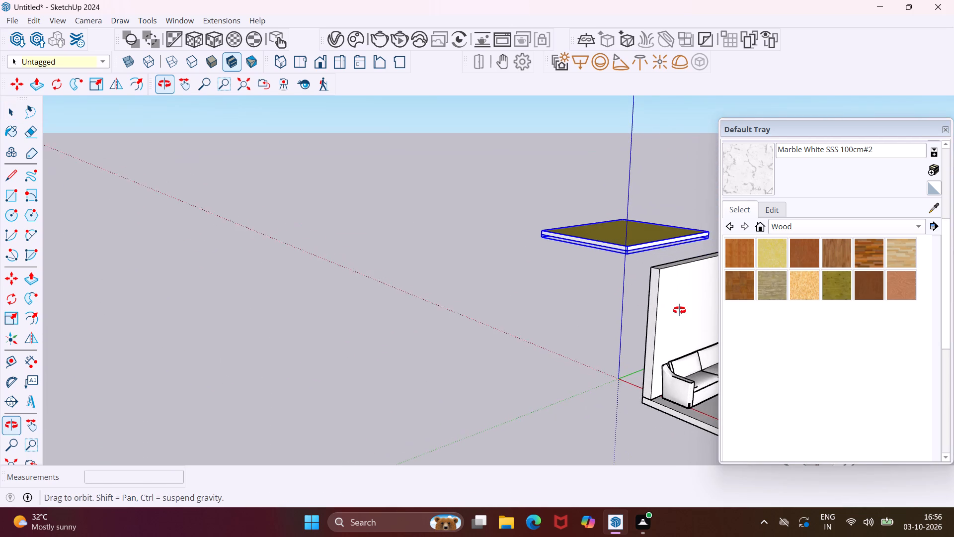
pyautogui.moveTo(679, 310); pyautogui.dragTo(738, 321, button='middle')
pyautogui.scroll(9, 567, 229)
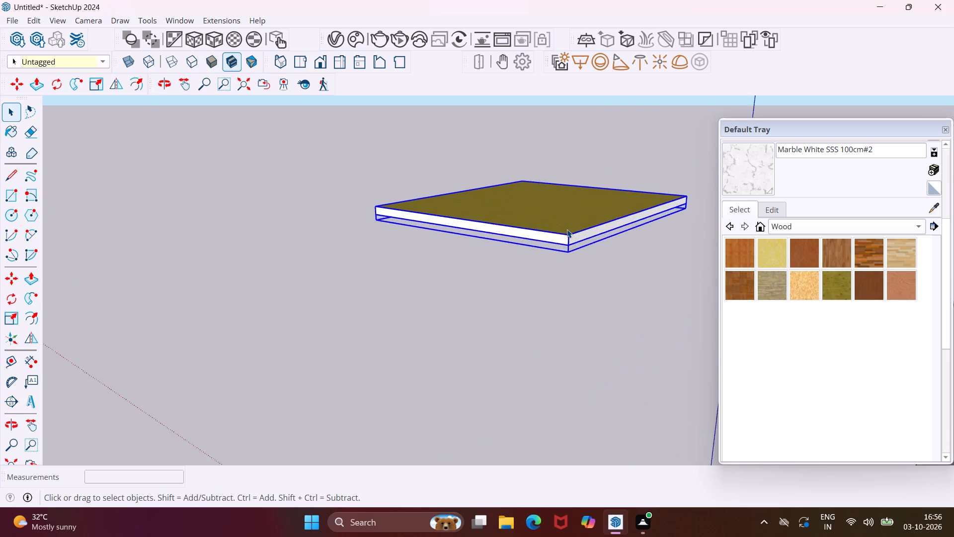
pyautogui.scroll(4, 567, 229)
pyautogui.press('m')
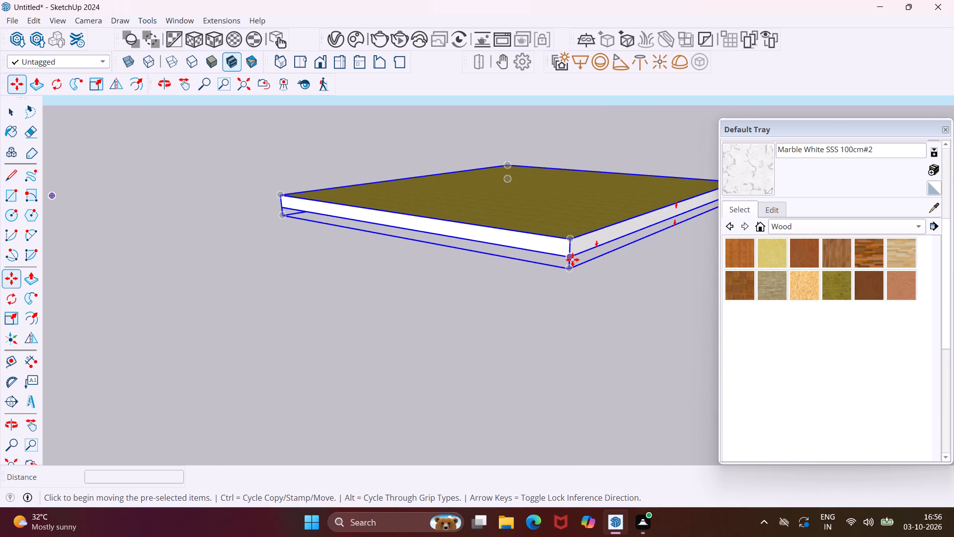
pyautogui.scroll(9, 572, 259)
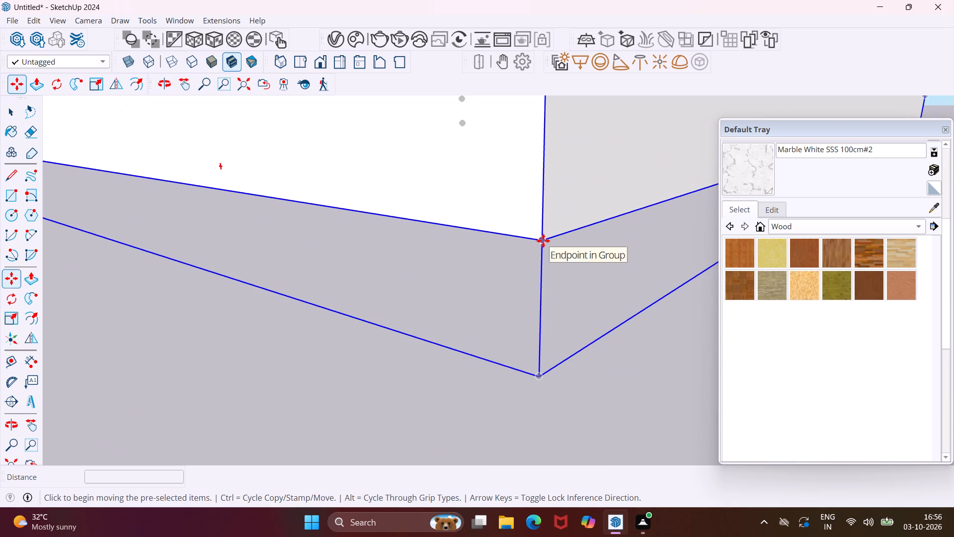
pyautogui.click(543, 241)
pyautogui.scroll(-20, 440, 242)
pyautogui.scroll(-13, 440, 242)
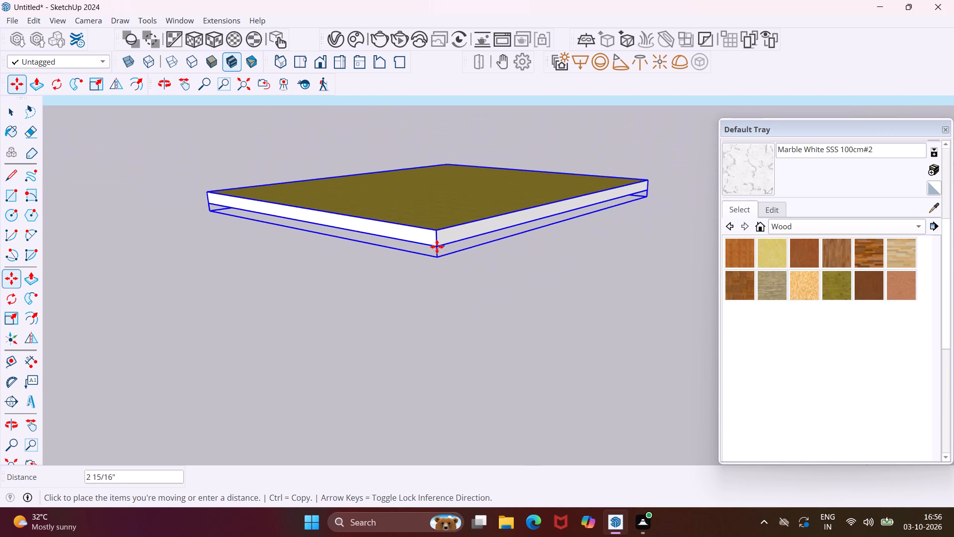
pyautogui.scroll(-9, 437, 247)
pyautogui.scroll(1, 438, 247)
pyautogui.scroll(-6, 438, 247)
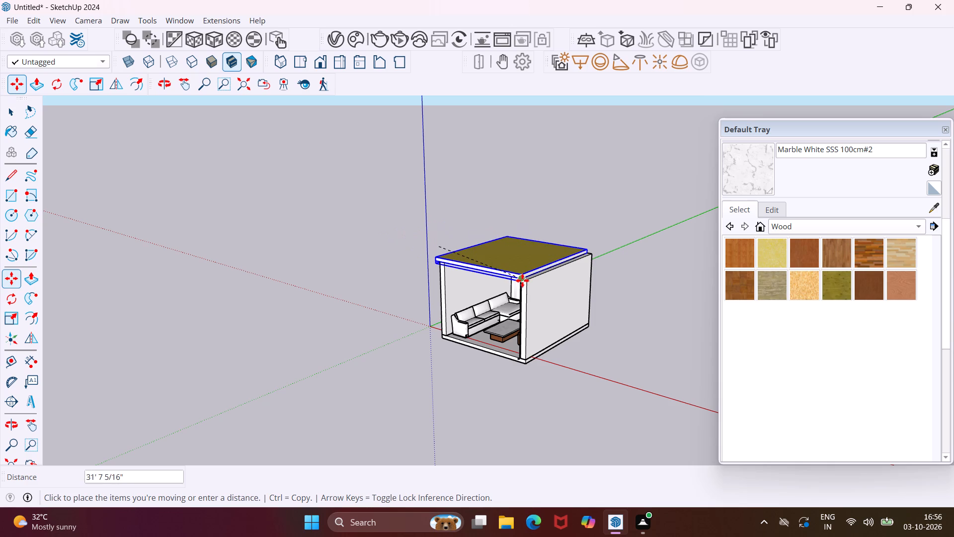
pyautogui.scroll(16, 523, 280)
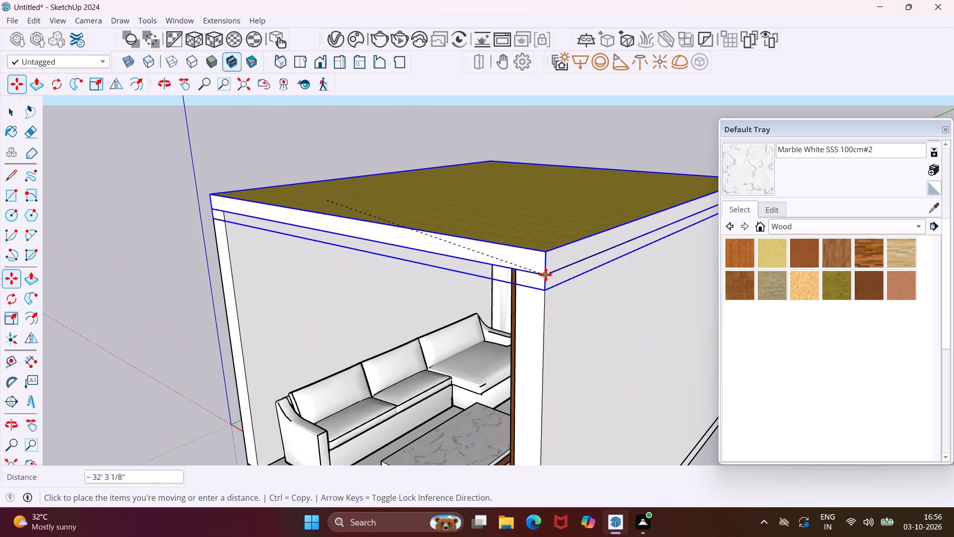
pyautogui.click(547, 273)
pyautogui.press('Escape')
pyautogui.press('space')
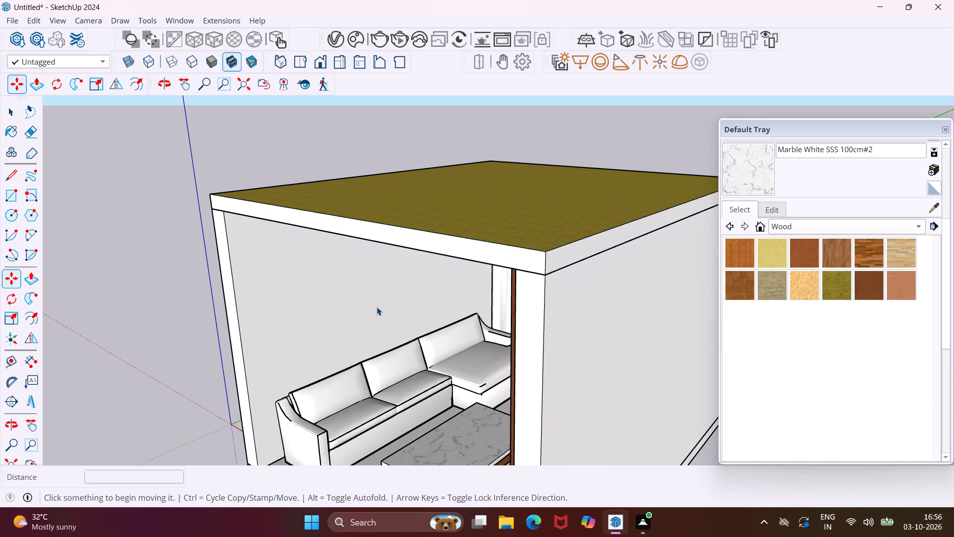
pyautogui.moveTo(376, 307); pyautogui.dragTo(514, 237, button='middle')
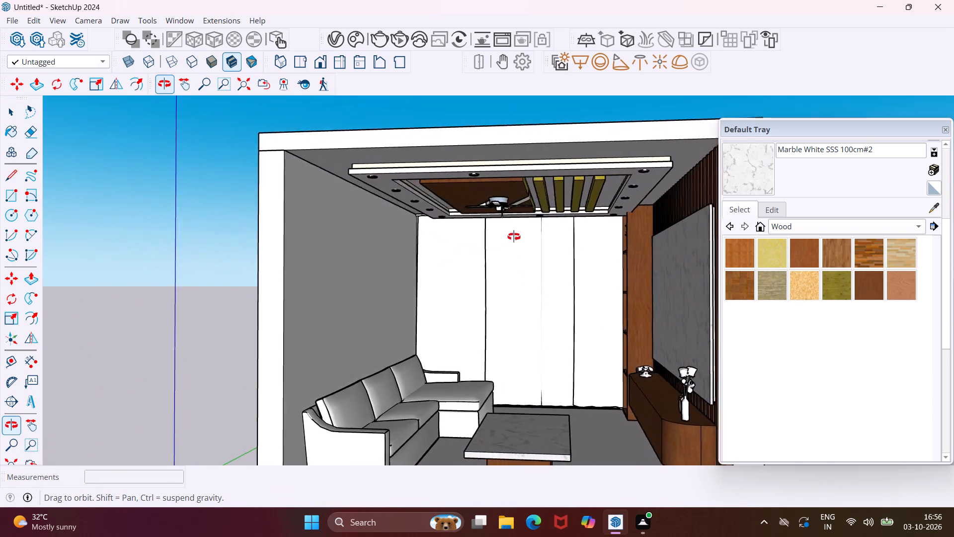
# Examine the furnished room with the false ceiling in place from outside and inside.
pyautogui.moveTo(514, 237); pyautogui.dragTo(476, 282, button='middle')
pyautogui.scroll(-4, 476, 282)
pyautogui.moveTo(398, 313); pyautogui.dragTo(408, 313, button='middle')
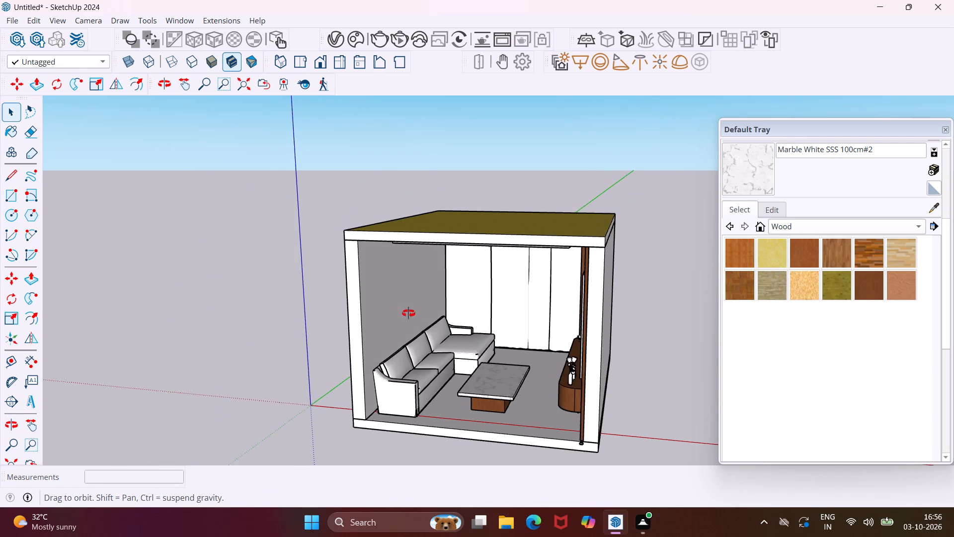
pyautogui.moveTo(408, 313); pyautogui.dragTo(479, 307, button='middle')
pyautogui.scroll(5, 440, 302)
pyautogui.moveTo(436, 301); pyautogui.dragTo(322, 301, button='middle')
pyautogui.scroll(1, 436, 301)
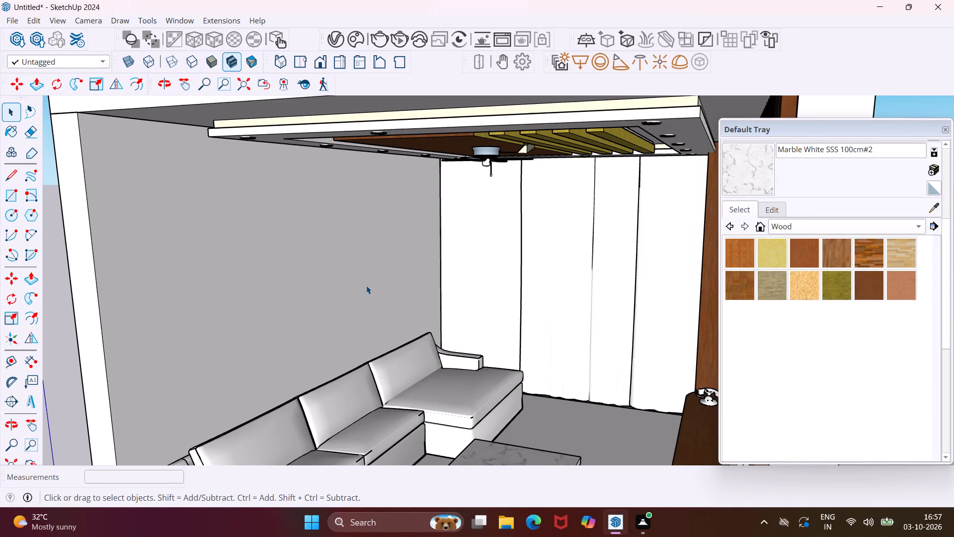
pyautogui.moveTo(366, 285); pyautogui.dragTo(377, 290, button='middle')
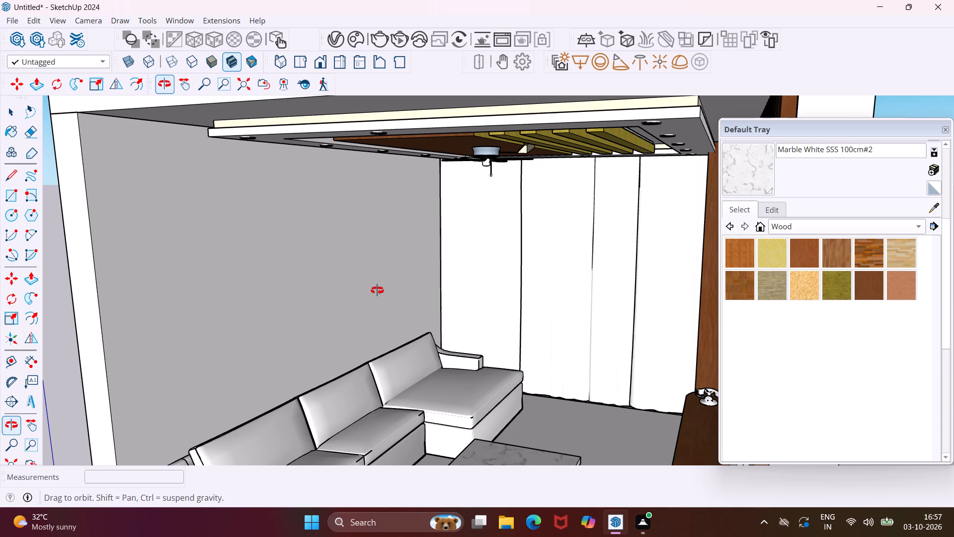
pyautogui.moveTo(377, 290); pyautogui.dragTo(427, 258, button='middle')
pyautogui.moveTo(402, 268); pyautogui.dragTo(377, 273, button='middle')
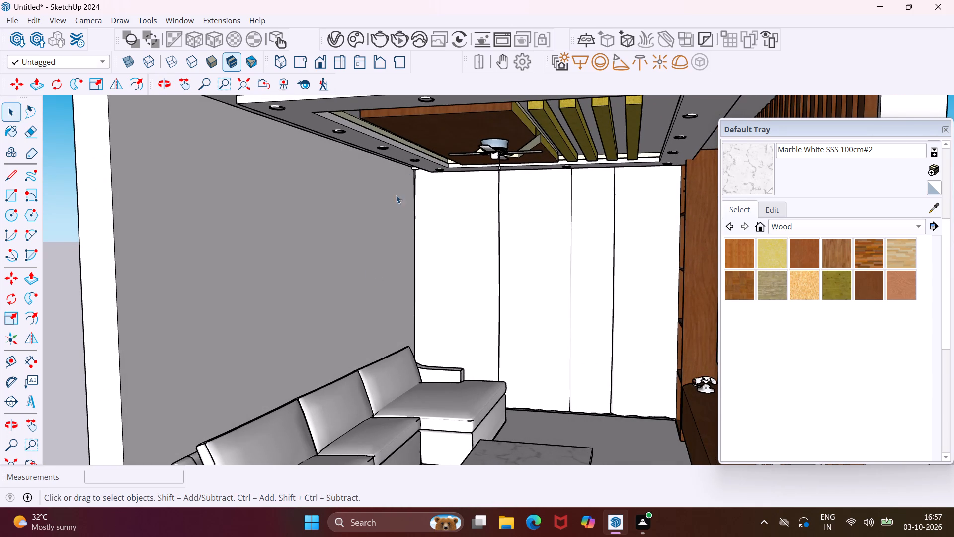
# Draw a square about 4' 4 9/16" on each side on the wall above the sofa.
pyautogui.click(14, 190)
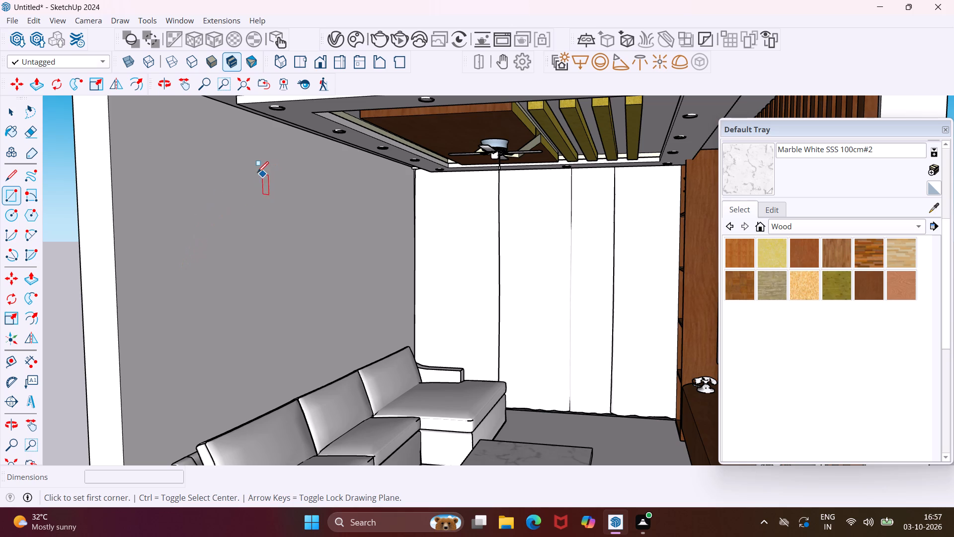
pyautogui.click(248, 161)
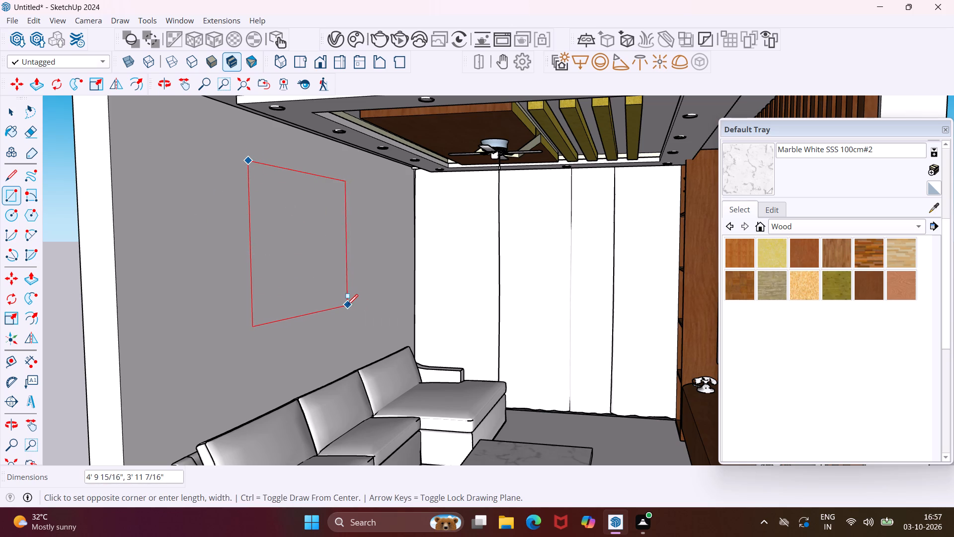
pyautogui.moveTo(346, 305); pyautogui.dragTo(297, 306, button='middle')
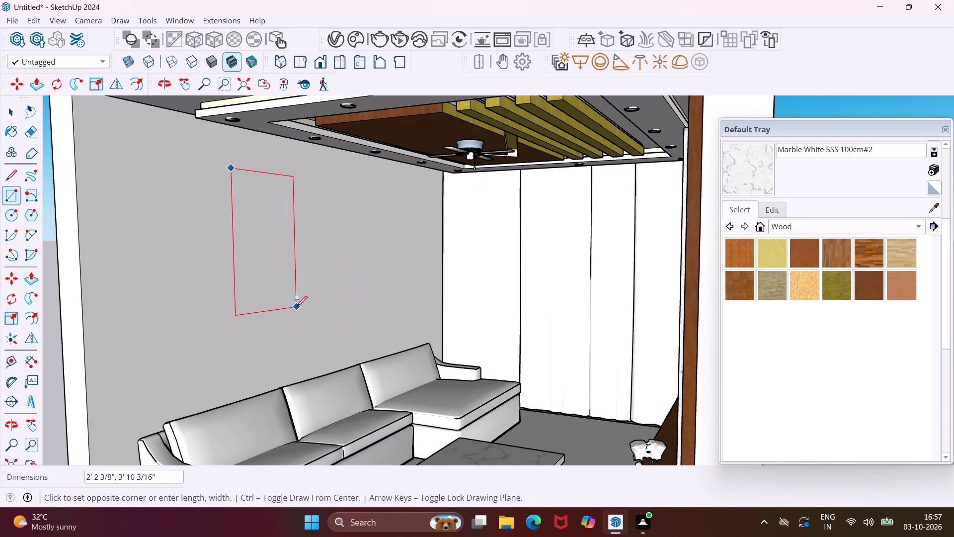
pyautogui.click(345, 313)
pyautogui.press('Escape')
pyautogui.press('space')
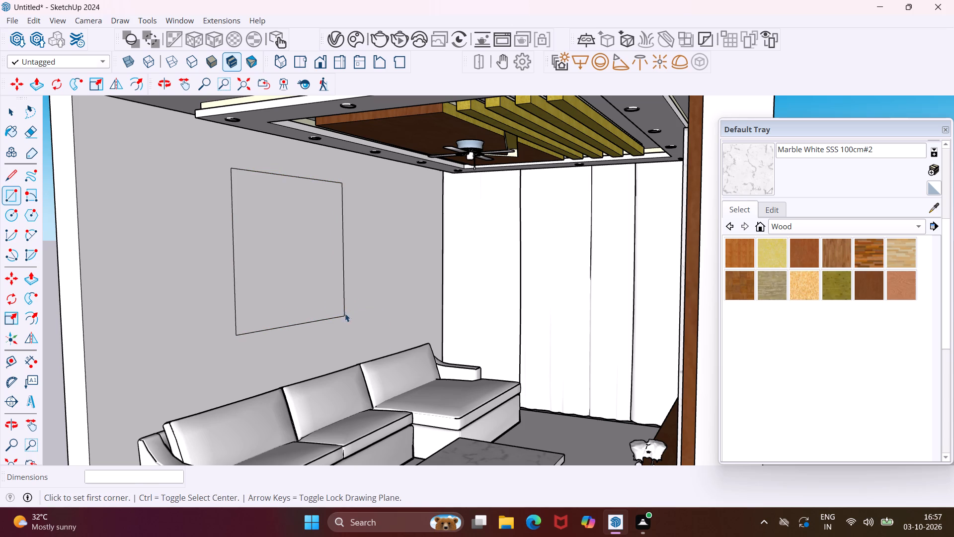
# Extrude the square out from the wall by .9" to form a picture panel.
pyautogui.click(330, 294)
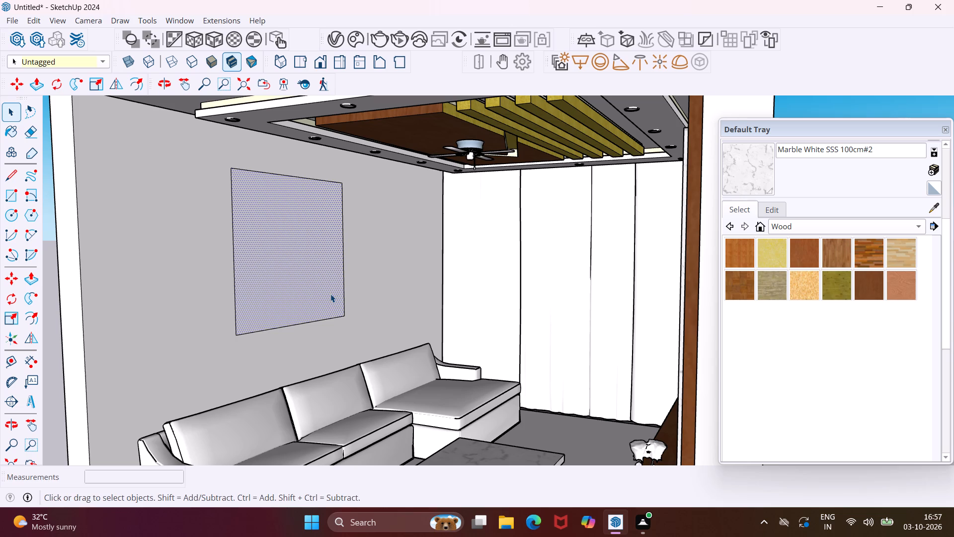
pyautogui.press('p')
pyautogui.click(330, 294)
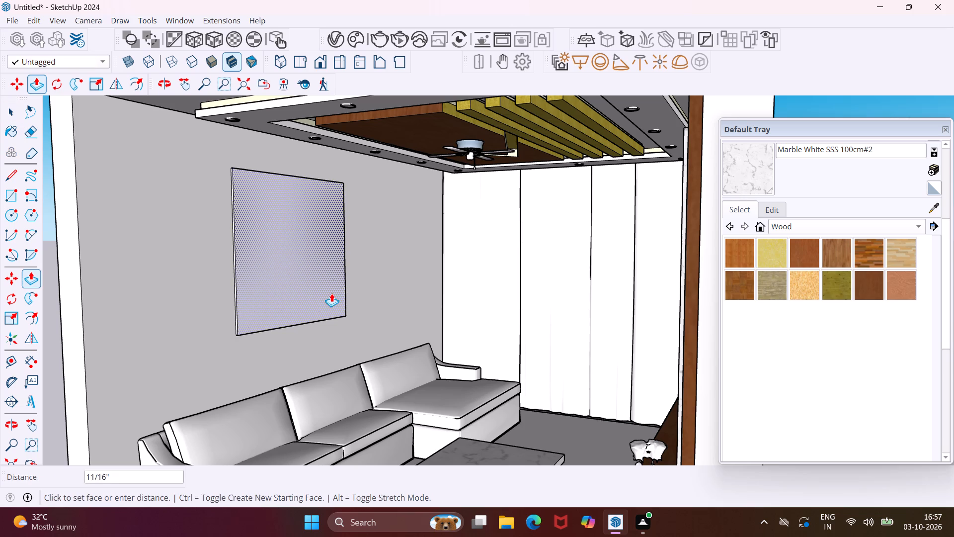
pyautogui.scroll(3, 337, 293)
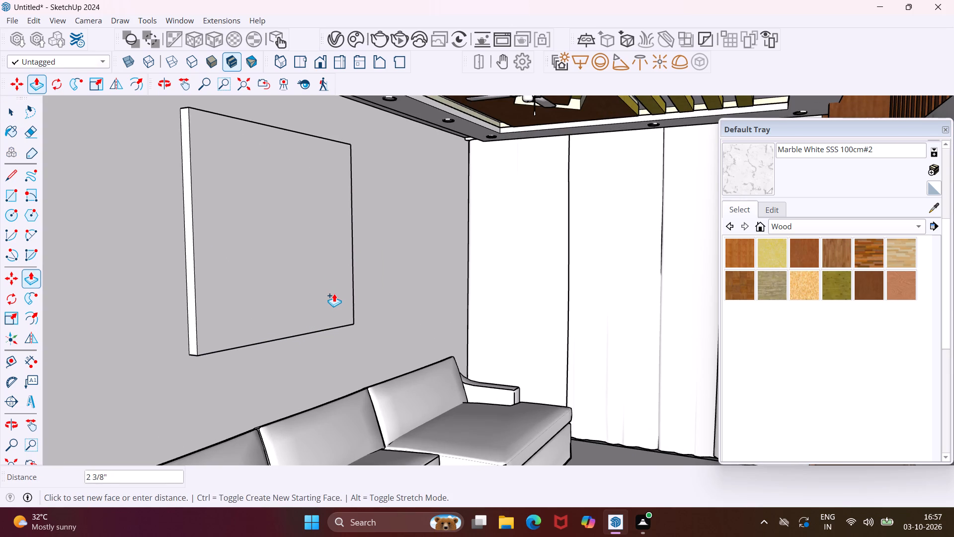
pyautogui.scroll(3, 333, 293)
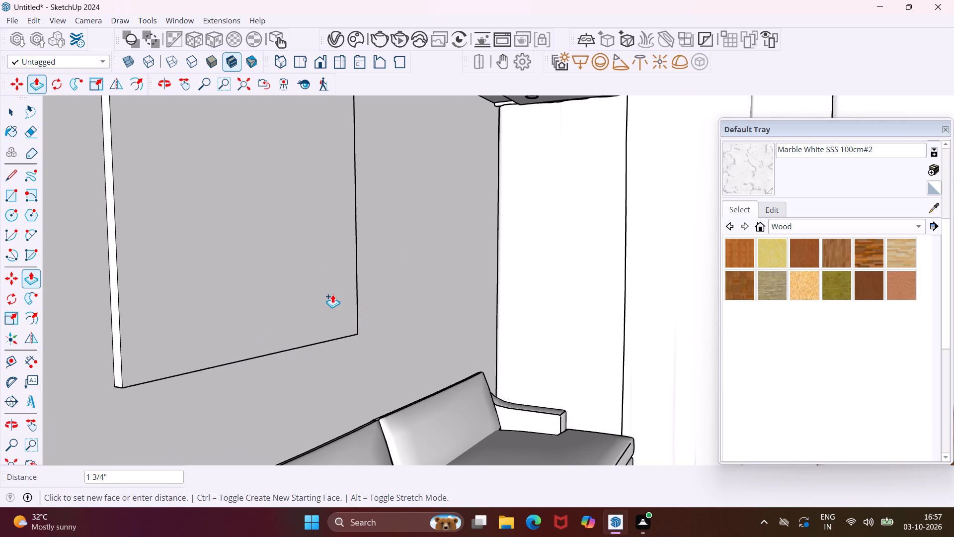
pyautogui.press('.')
pyautogui.press('9')
pyautogui.hotkey('shift', '"')
pyautogui.press('Return')
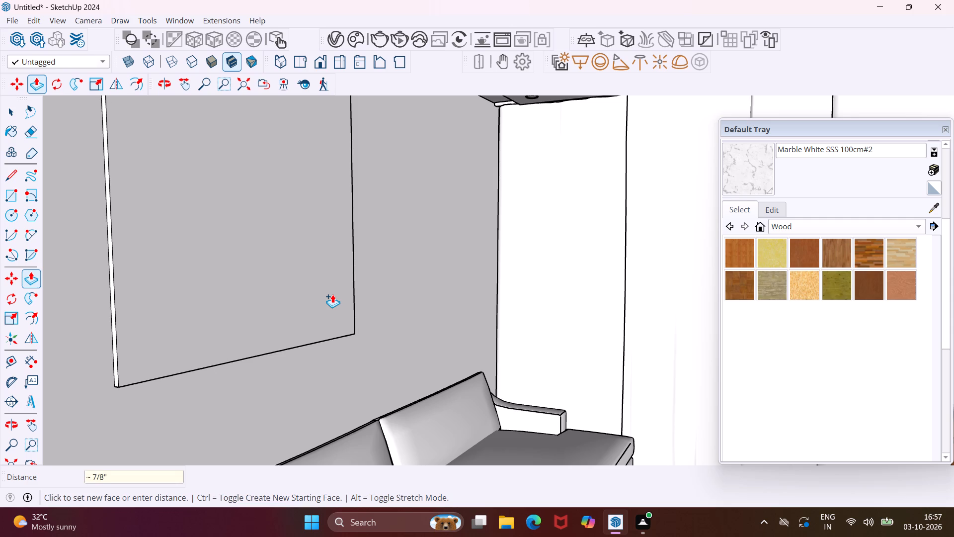
pyautogui.press('Escape')
pyautogui.press('space')
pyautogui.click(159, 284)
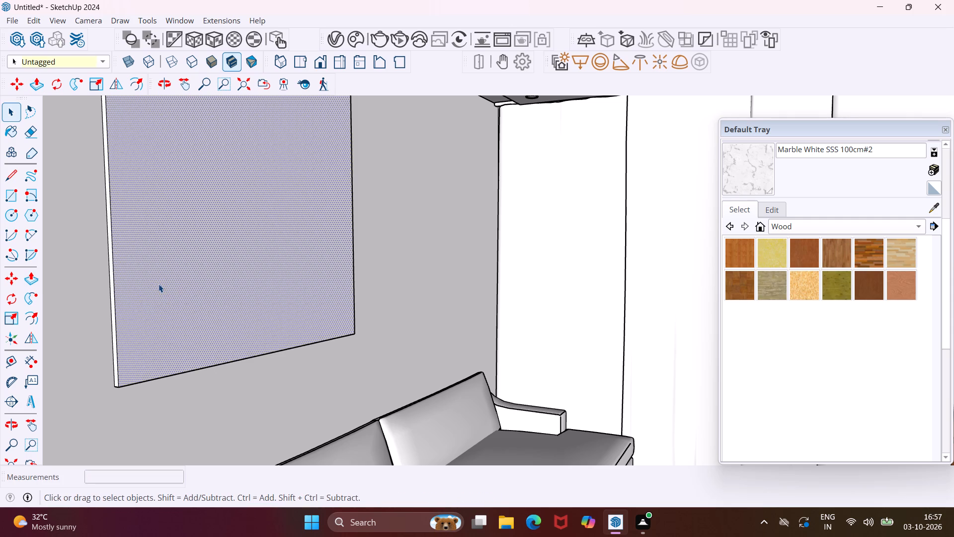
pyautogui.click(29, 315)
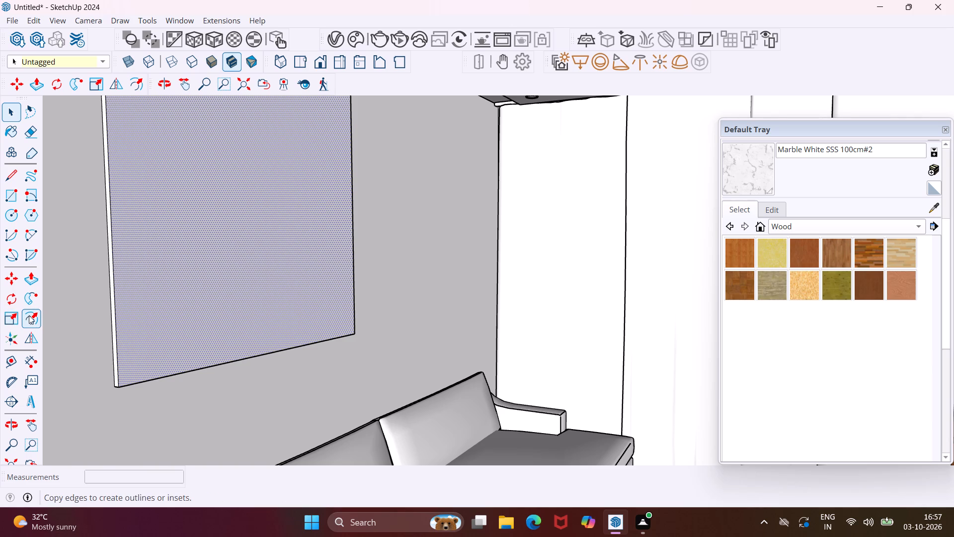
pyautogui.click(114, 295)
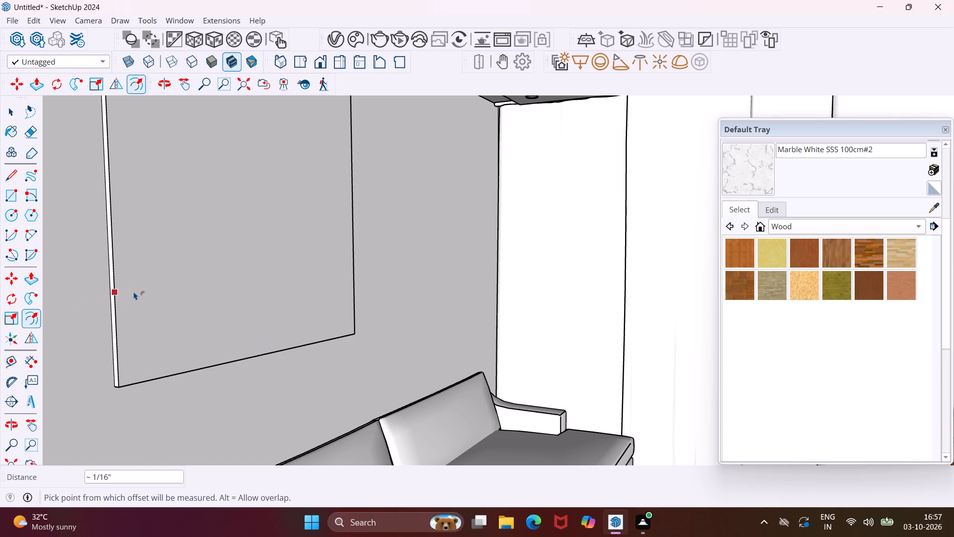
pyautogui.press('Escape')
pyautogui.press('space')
# Offset the panel's front face outline inward by about 2 1/8" to form a frame border.
pyautogui.click(134, 291)
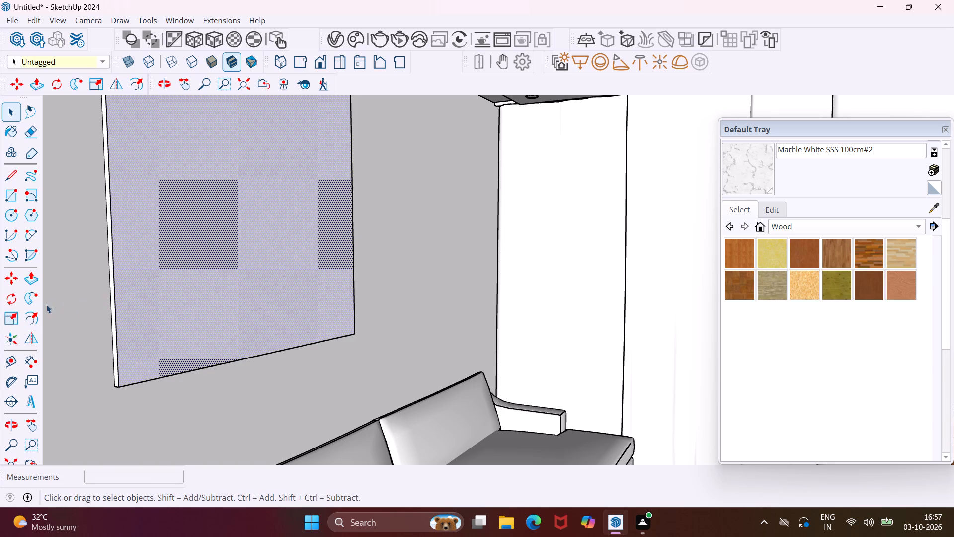
pyautogui.click(33, 317)
pyautogui.click(114, 299)
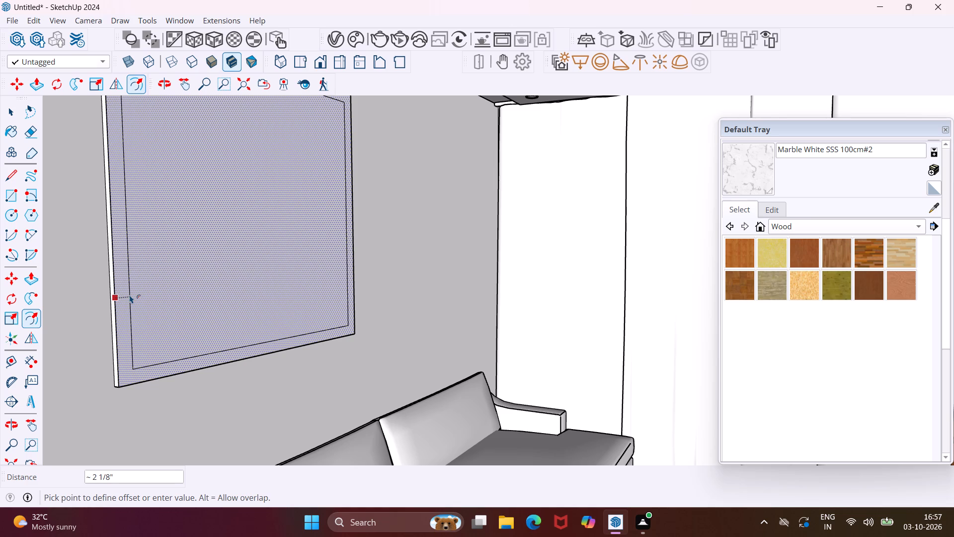
pyautogui.click(130, 294)
pyautogui.press('Escape')
pyautogui.press('space')
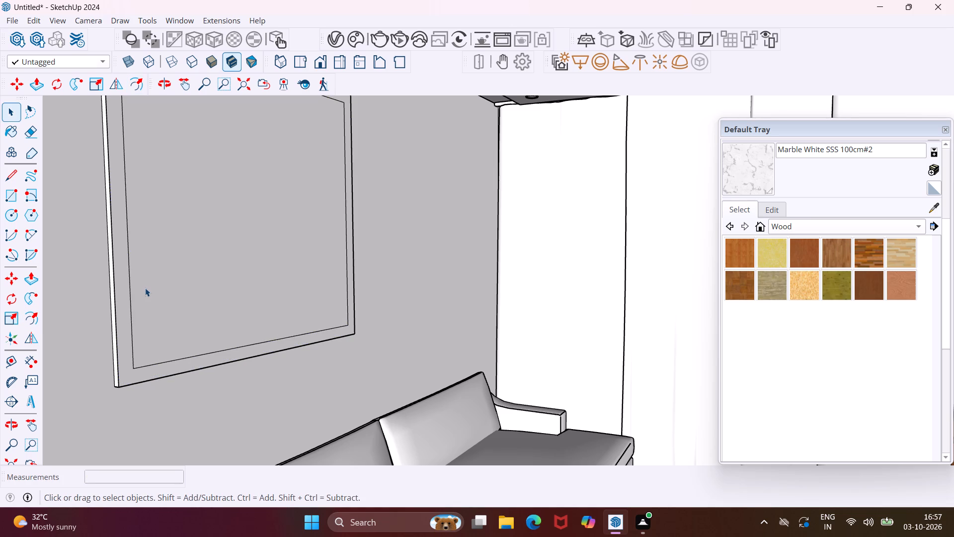
# Push the inner face inside the frame border back by .4".
pyautogui.click(147, 287)
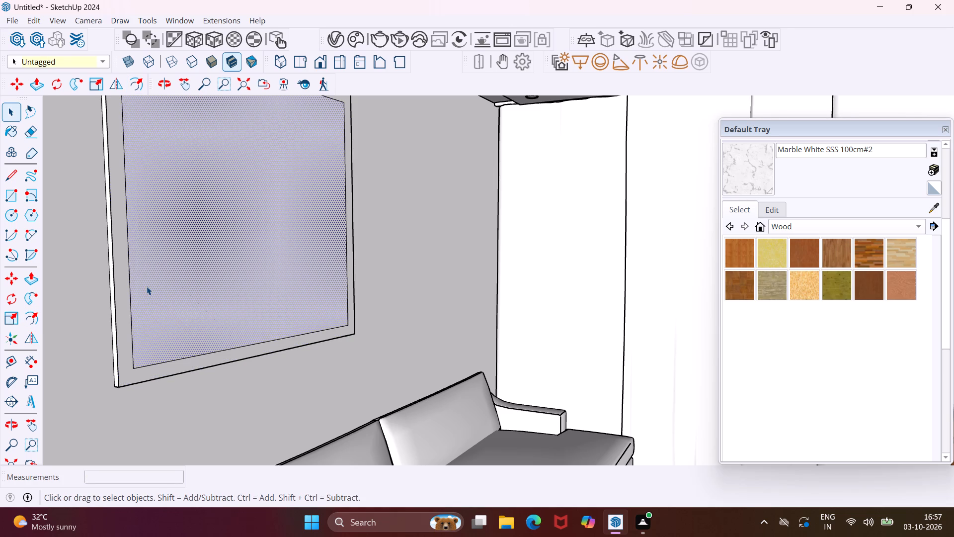
pyautogui.press('p')
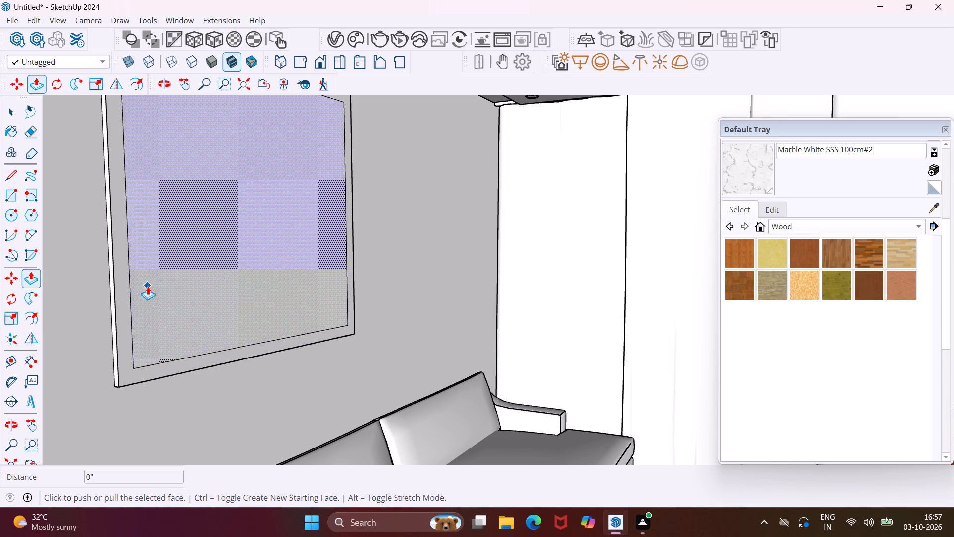
pyautogui.click(153, 283)
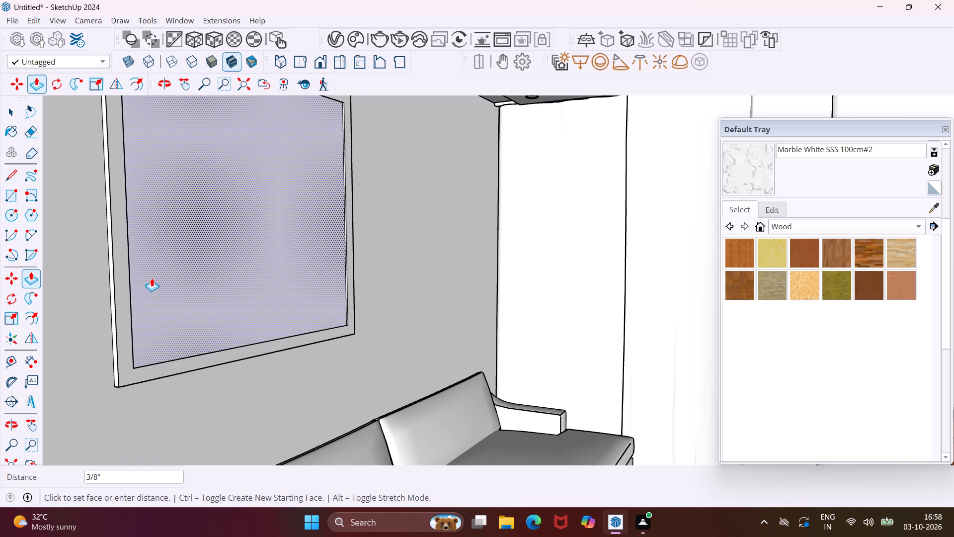
pyautogui.write('.4"')
pyautogui.press('Return')
pyautogui.press('Escape')
pyautogui.press('space')
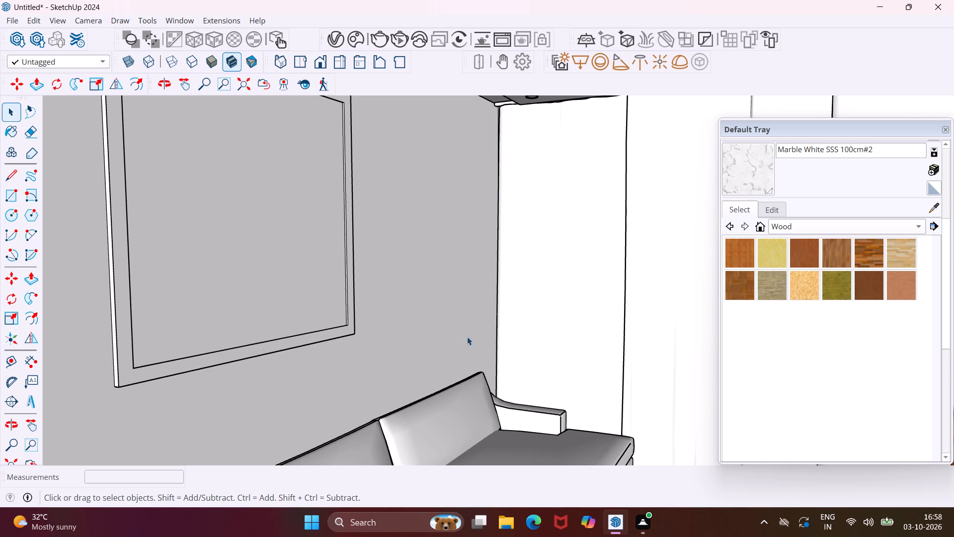
# Paint the frame's front border and its outer side nearest the room's open end with Wood Veneer 01.
pyautogui.click(876, 289)
pyautogui.scroll(2, 124, 303)
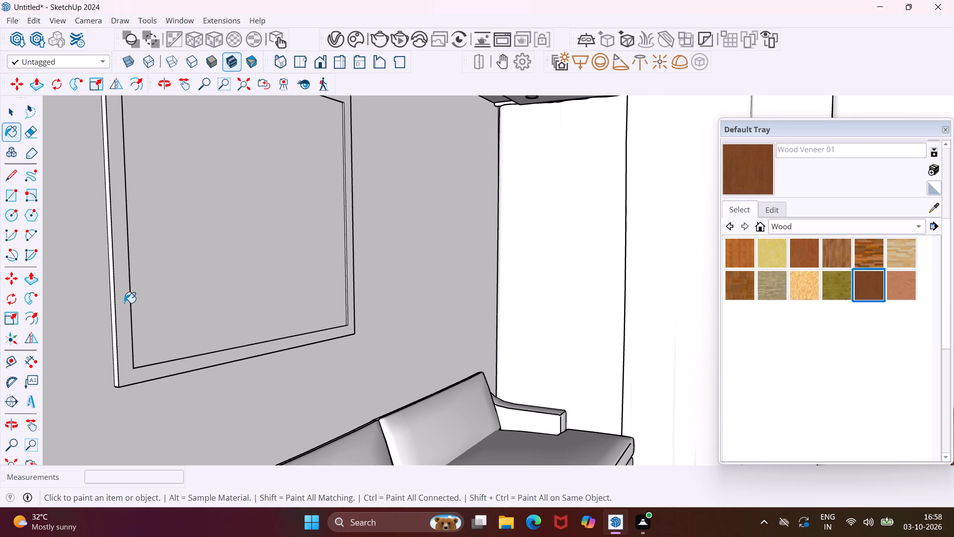
pyautogui.scroll(3, 124, 303)
pyautogui.click(124, 303)
pyautogui.moveTo(114, 310); pyautogui.dragTo(225, 335, button='middle')
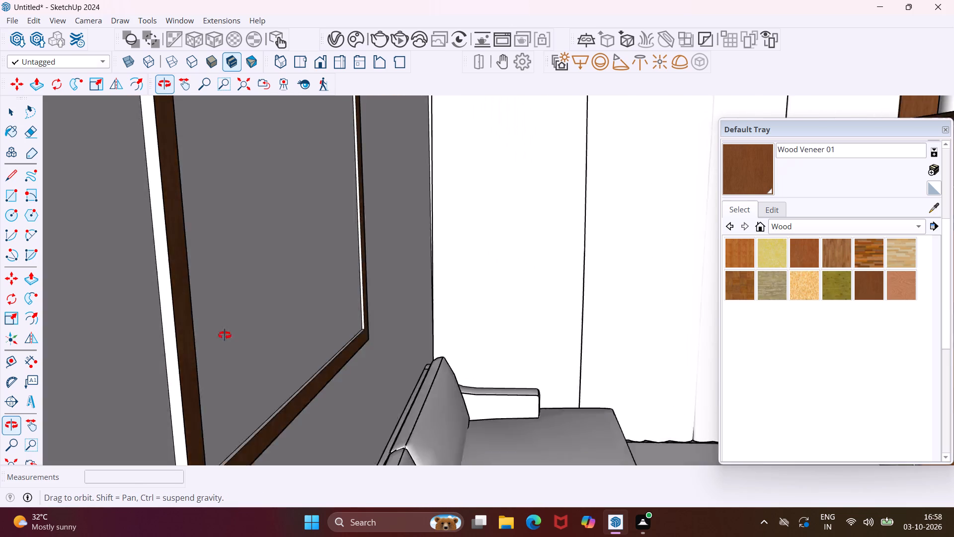
pyautogui.moveTo(225, 335); pyautogui.dragTo(250, 340, button='middle')
pyautogui.click(245, 347)
pyautogui.moveTo(267, 312); pyautogui.dragTo(258, 312, button='middle')
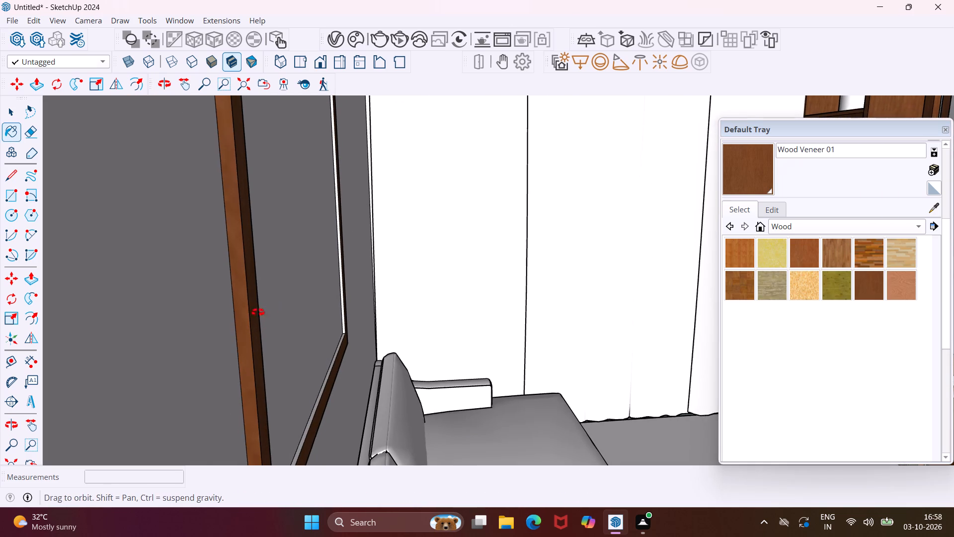
pyautogui.moveTo(258, 312); pyautogui.dragTo(8, 318, button='middle')
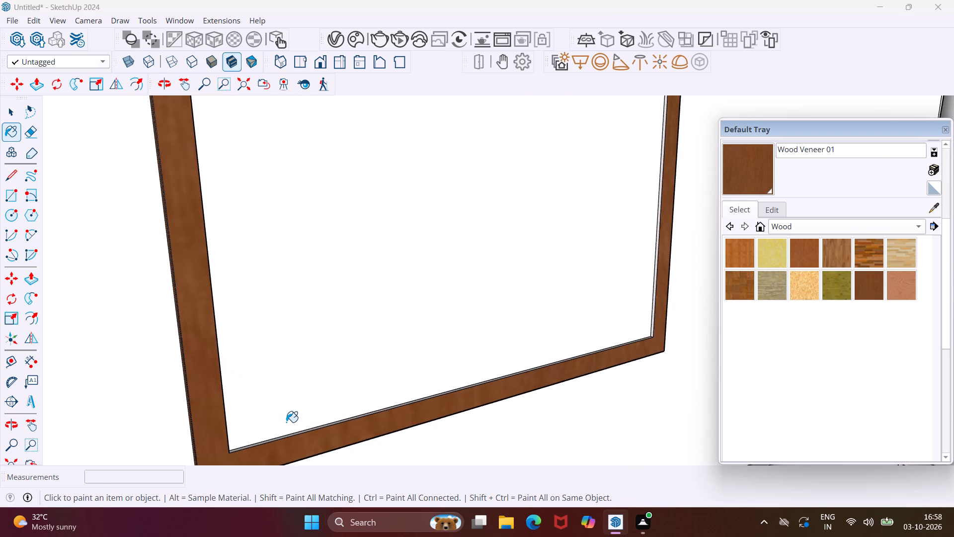
# Paint the bottom inner lip and the adjoining vertical inner lip of the frame with Wood Veneer 01.
pyautogui.scroll(8, 287, 425)
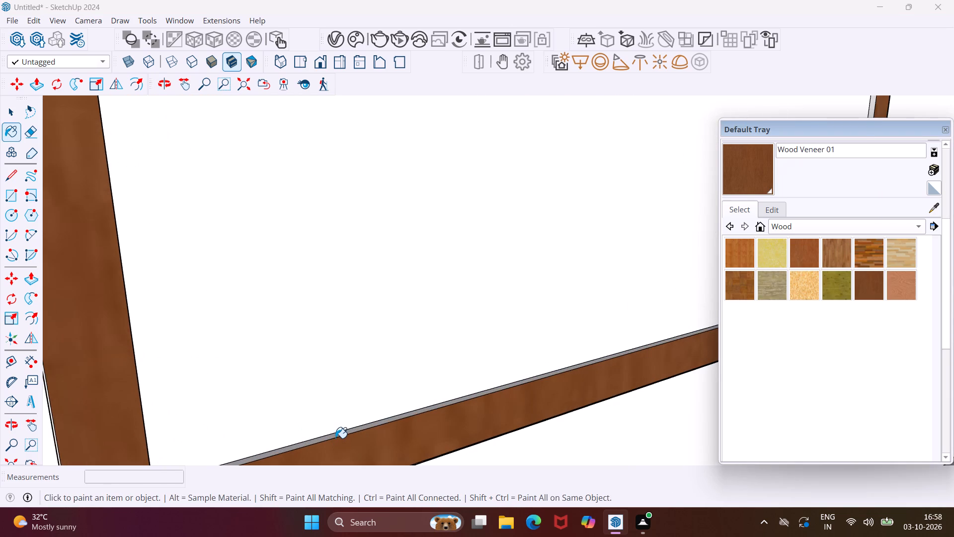
pyautogui.click(335, 437)
pyautogui.moveTo(335, 437); pyautogui.dragTo(182, 433, button='middle')
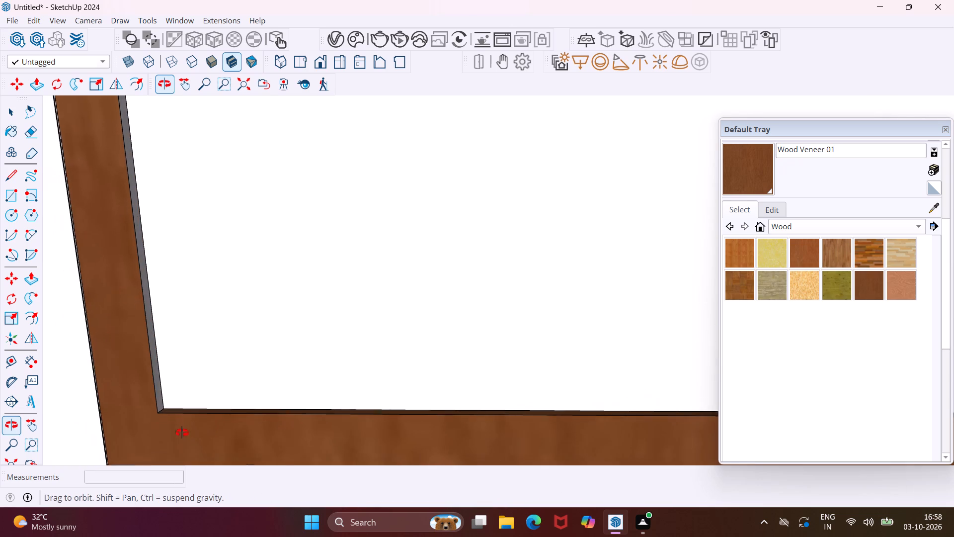
pyautogui.moveTo(182, 433); pyautogui.dragTo(162, 427, button='middle')
pyautogui.scroll(3, 167, 386)
pyautogui.click(167, 386)
pyautogui.scroll(-2, 159, 383)
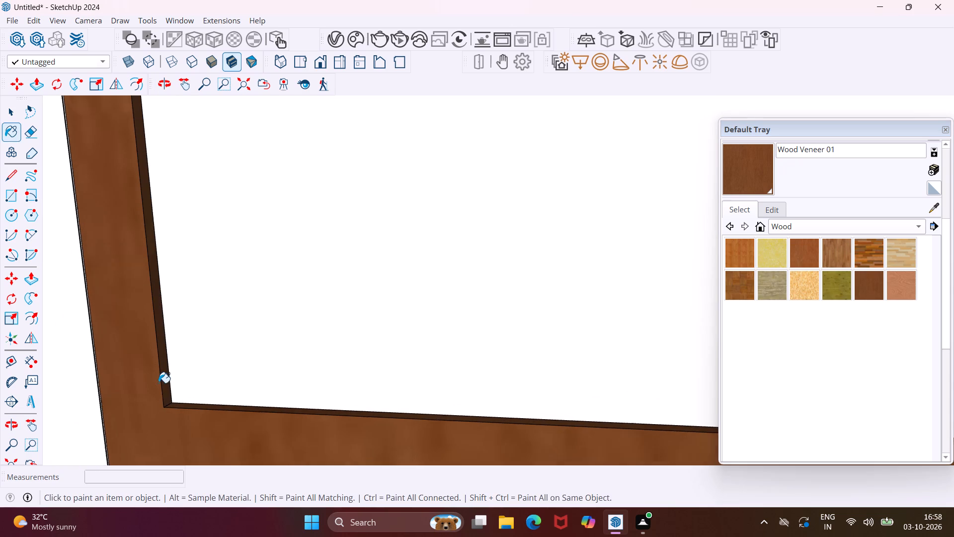
pyautogui.scroll(-7, 159, 383)
pyautogui.scroll(-4, 244, 394)
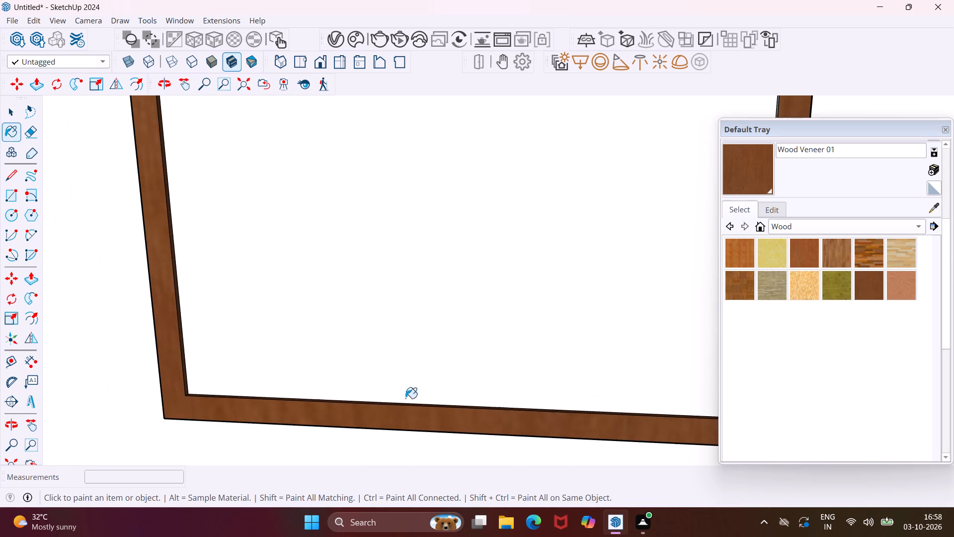
# Paint the frame's opposite vertical outer side with Wood Veneer 01.
pyautogui.moveTo(640, 421); pyautogui.dragTo(456, 399, button='middle')
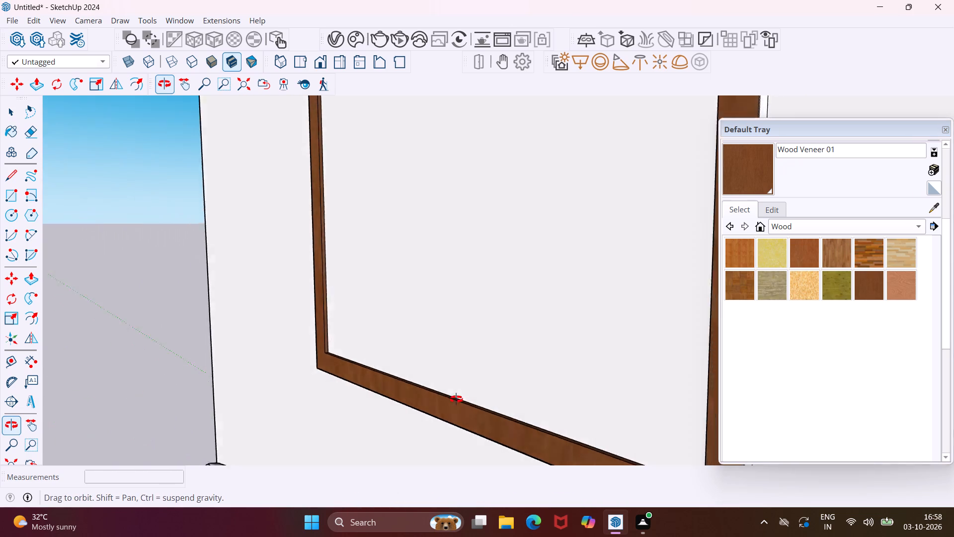
pyautogui.moveTo(456, 399); pyautogui.dragTo(398, 378, button='middle')
pyautogui.scroll(3, 661, 373)
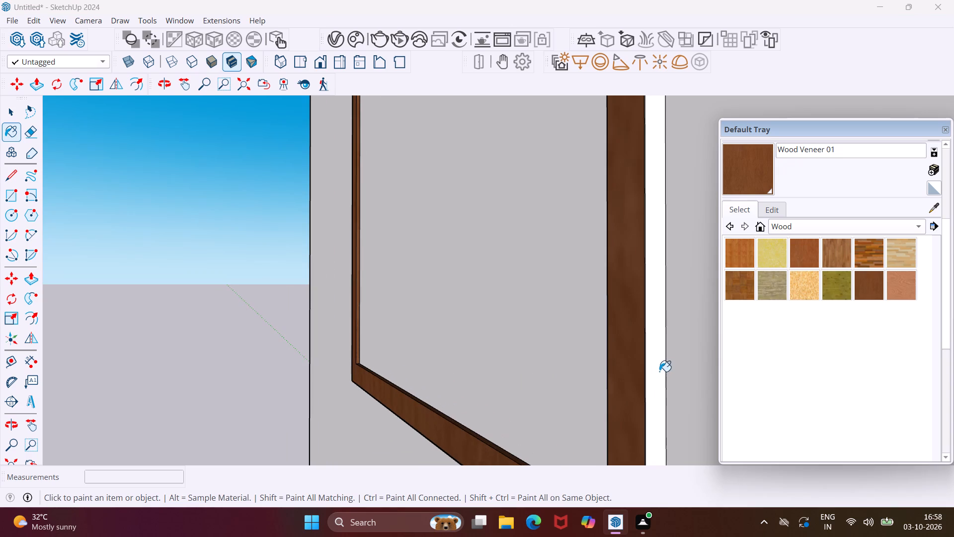
pyautogui.click(653, 368)
pyautogui.moveTo(635, 360); pyautogui.dragTo(736, 358, button='middle')
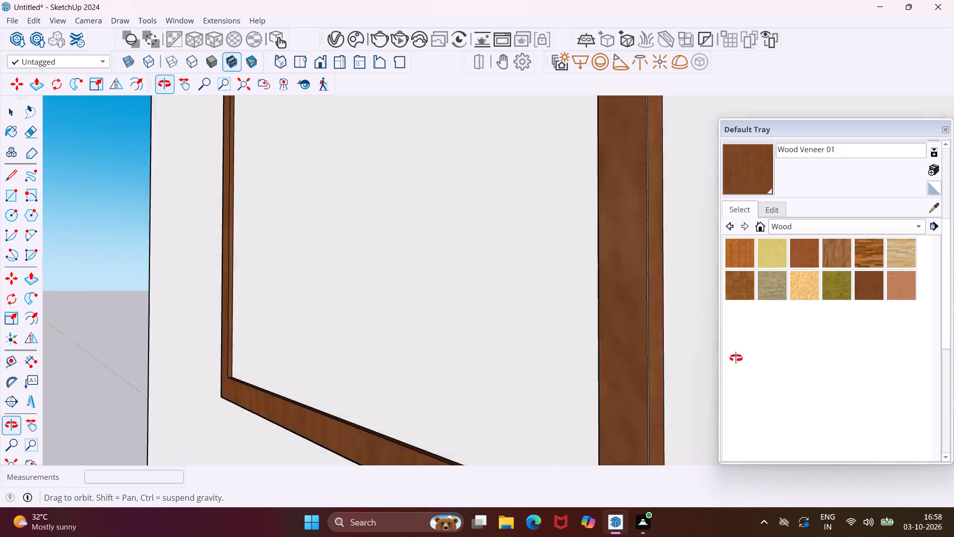
# Paint the frame's remaining unpainted vertical inner lip with Wood Veneer 01.
pyautogui.moveTo(736, 358); pyautogui.dragTo(953, 330, button='middle')
pyautogui.moveTo(615, 364); pyautogui.dragTo(672, 359, button='middle')
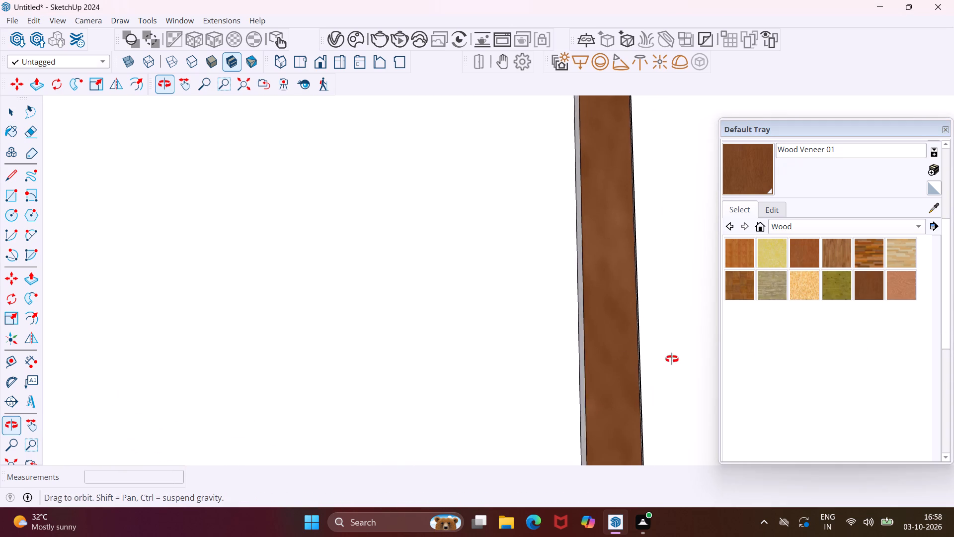
pyautogui.moveTo(672, 359); pyautogui.dragTo(706, 351, button='middle')
pyautogui.scroll(4, 585, 389)
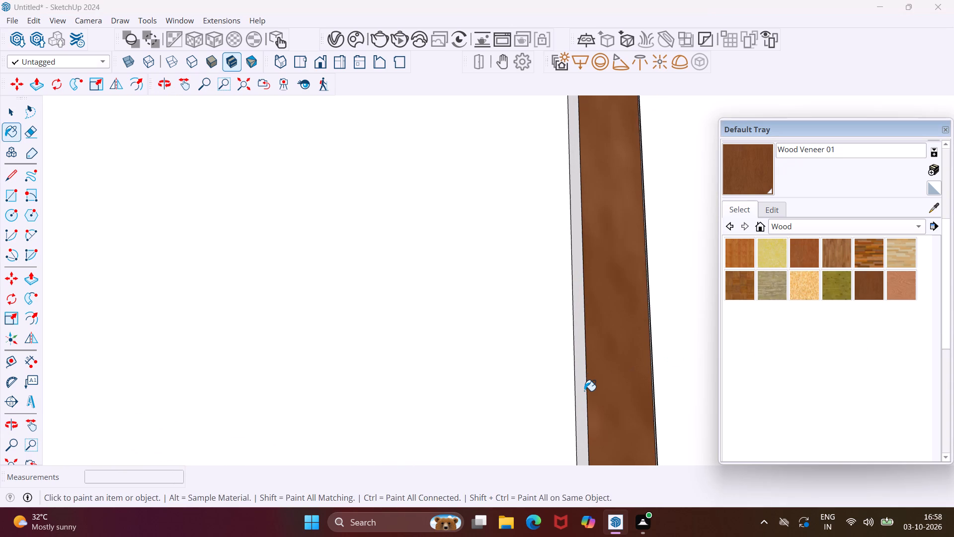
pyautogui.click(584, 391)
# Paint the frame's bottom outer side and the thin strip along the bottom front edge with Wood Veneer 01.
pyautogui.scroll(-10, 575, 390)
pyautogui.moveTo(582, 410); pyautogui.dragTo(548, 353, button='middle')
pyautogui.scroll(1, 548, 353)
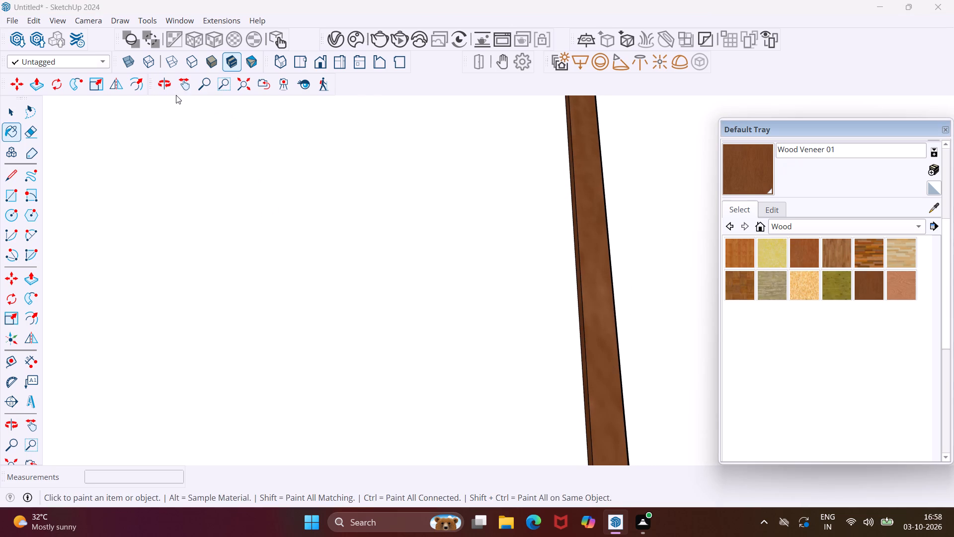
pyautogui.click(176, 89)
pyautogui.moveTo(266, 302); pyautogui.dragTo(271, 149)
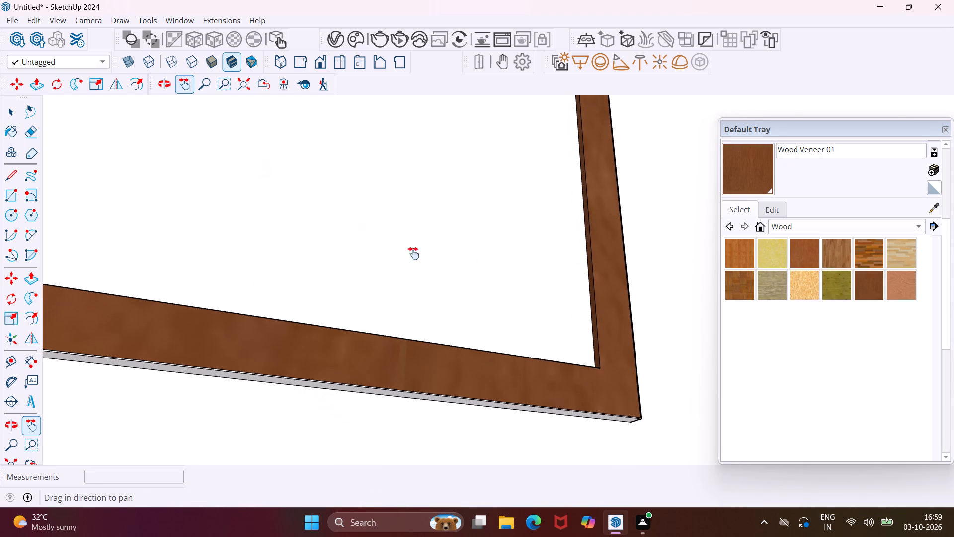
pyautogui.click(747, 179)
pyautogui.scroll(6, 540, 414)
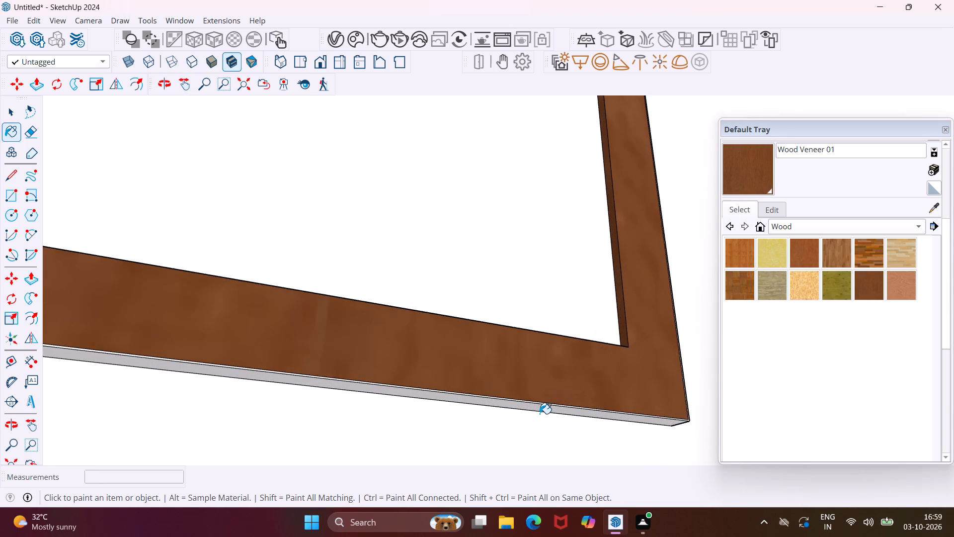
pyautogui.scroll(2, 540, 414)
pyautogui.click(541, 409)
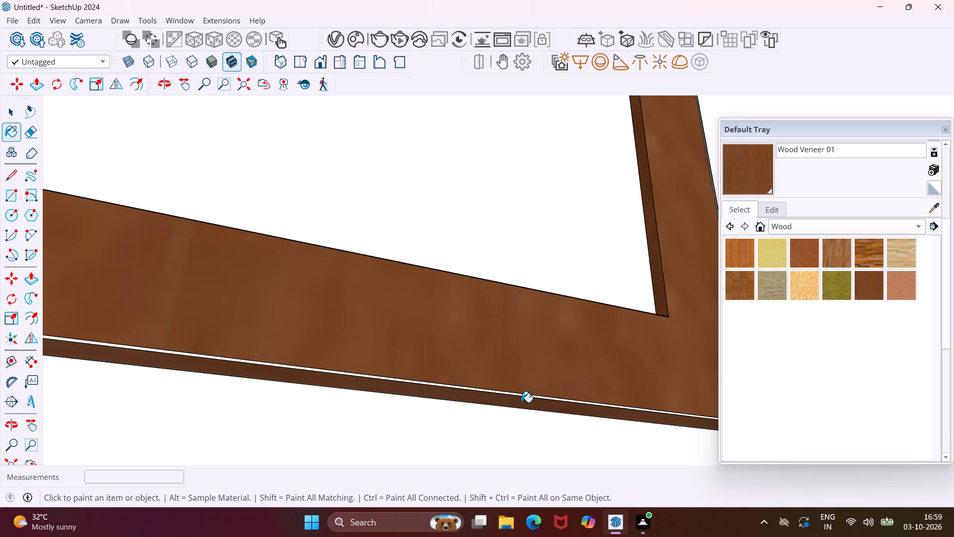
pyautogui.scroll(8, 520, 399)
pyautogui.click(523, 390)
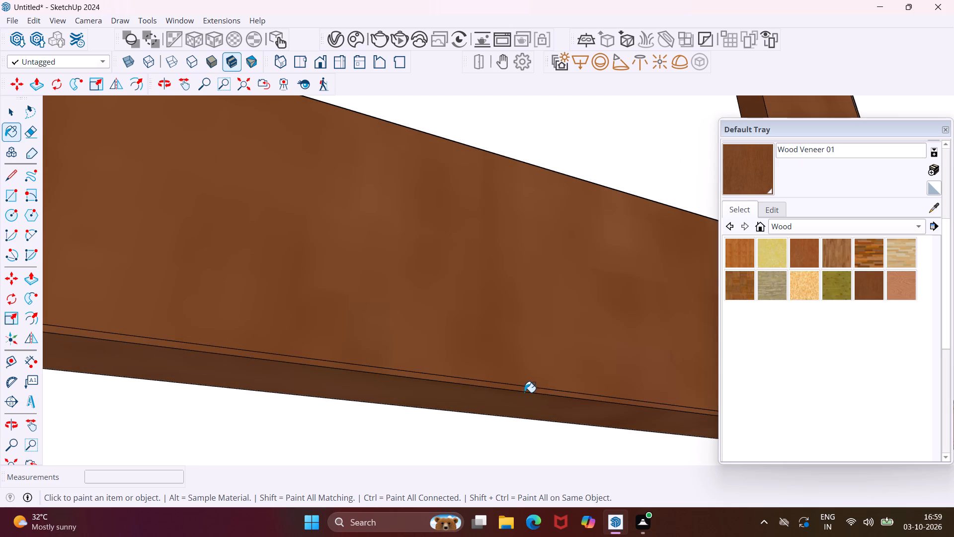
# Paint the frame's top outer side with Wood Veneer 01.
pyautogui.scroll(-5, 513, 402)
pyautogui.moveTo(510, 336); pyautogui.dragTo(329, 493, button='middle')
pyautogui.scroll(-8, 388, 427)
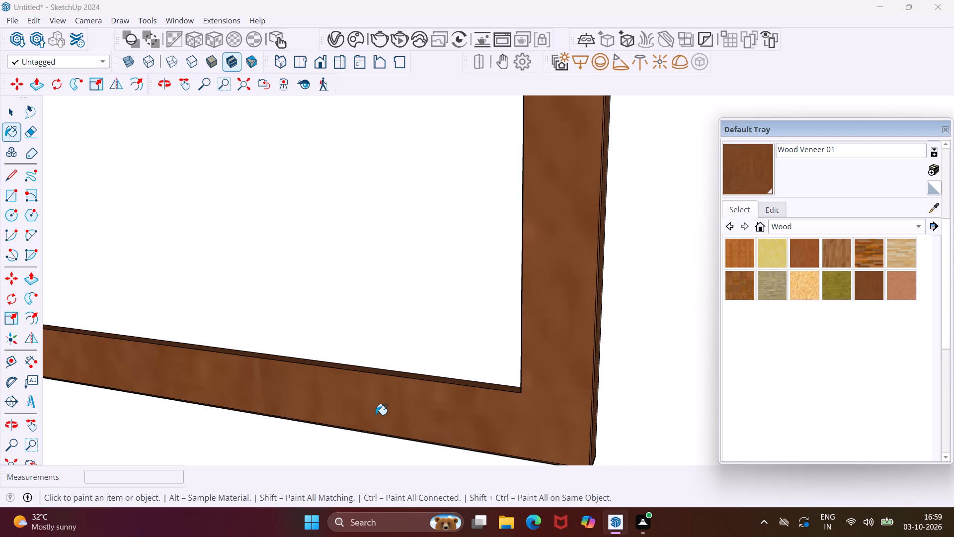
pyautogui.click(193, 89)
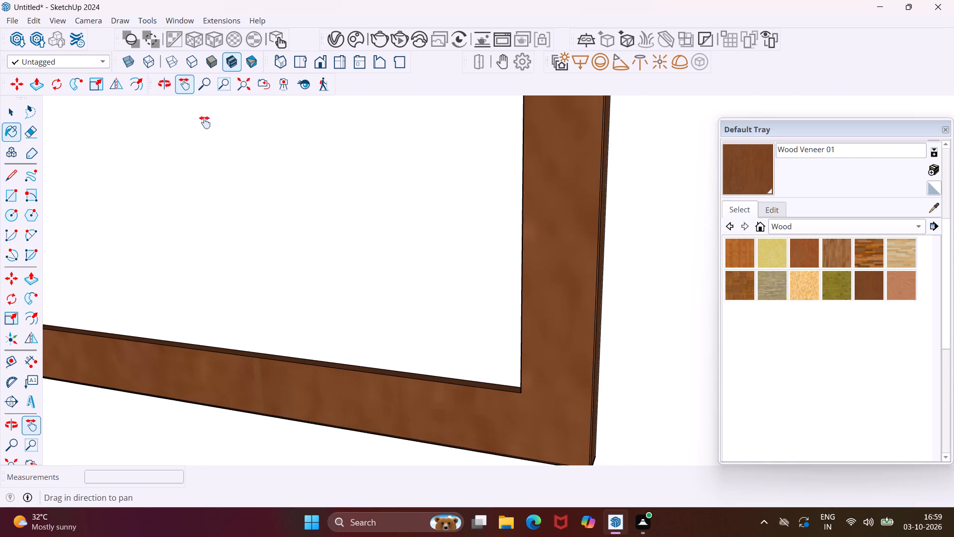
pyautogui.moveTo(279, 247); pyautogui.dragTo(485, 536)
pyautogui.moveTo(341, 304); pyautogui.dragTo(384, 484)
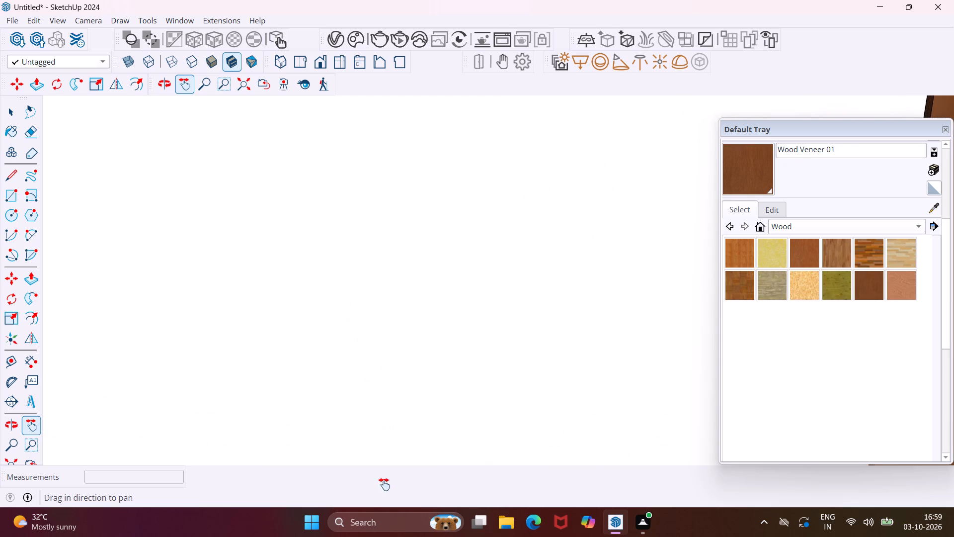
pyautogui.moveTo(384, 484); pyautogui.dragTo(284, 536)
pyautogui.moveTo(404, 243); pyautogui.dragTo(280, 506)
pyautogui.moveTo(326, 214); pyautogui.dragTo(348, 346)
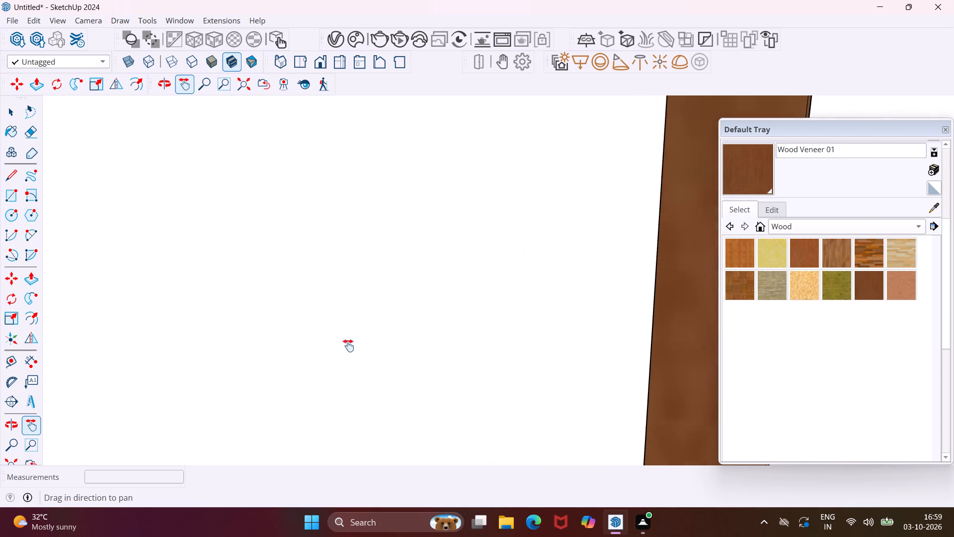
pyautogui.moveTo(348, 346); pyautogui.dragTo(312, 480)
pyautogui.moveTo(374, 201); pyautogui.dragTo(373, 467)
pyautogui.moveTo(425, 216); pyautogui.dragTo(267, 477)
pyautogui.moveTo(406, 195); pyautogui.dragTo(502, 454)
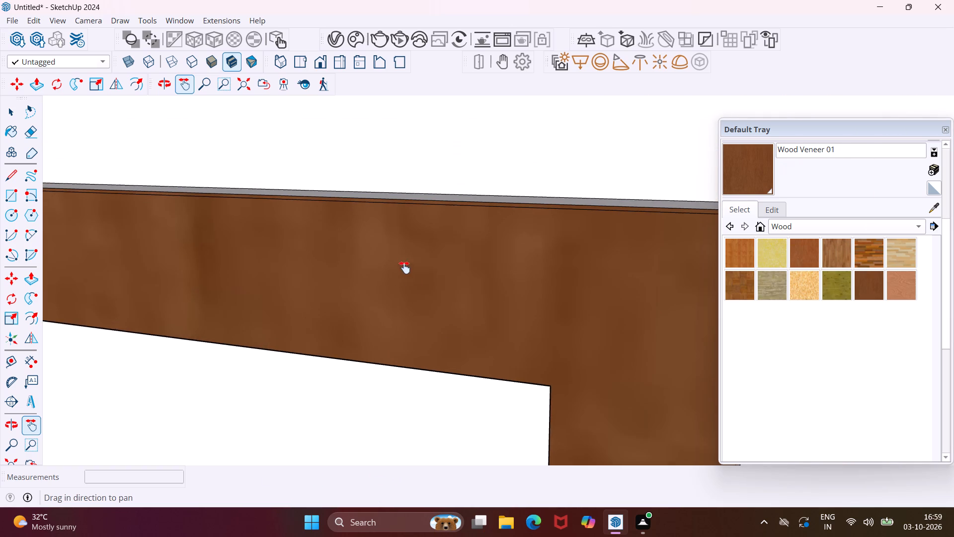
pyautogui.moveTo(404, 268); pyautogui.dragTo(538, 371, button='middle')
pyautogui.click(750, 167)
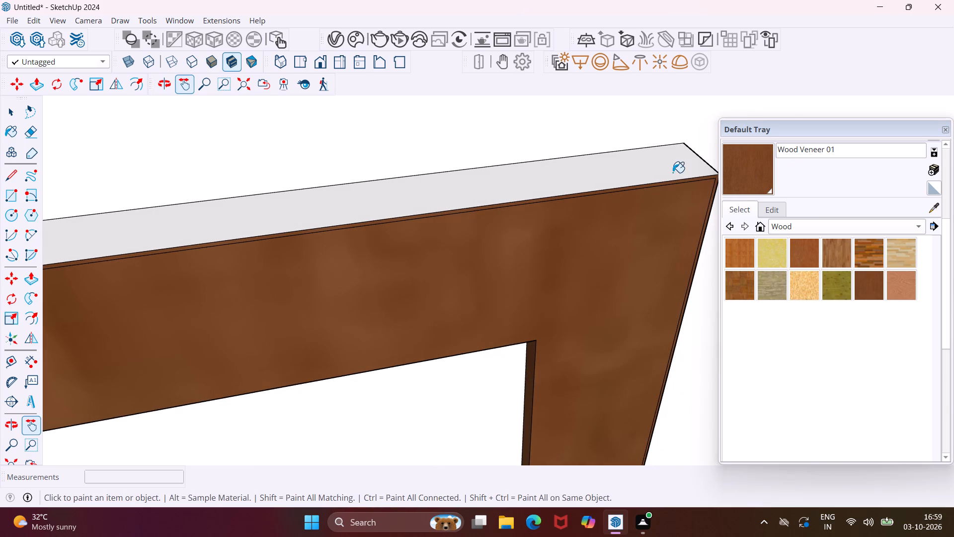
pyautogui.click(665, 171)
# Go back to the Asian Paints Chromatics material collection.
pyautogui.moveTo(508, 290); pyautogui.dragTo(502, 174, button='middle')
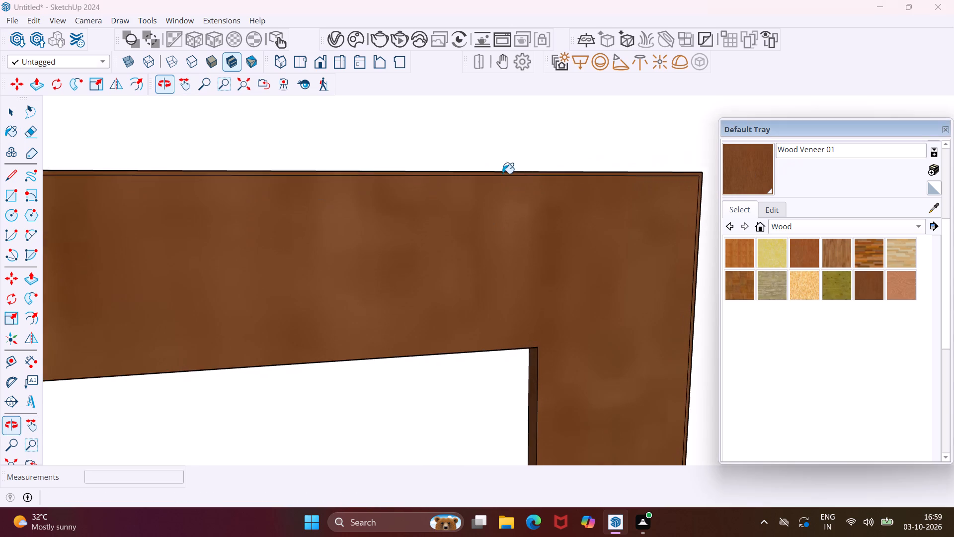
pyautogui.scroll(-9, 492, 211)
pyautogui.scroll(-4, 438, 279)
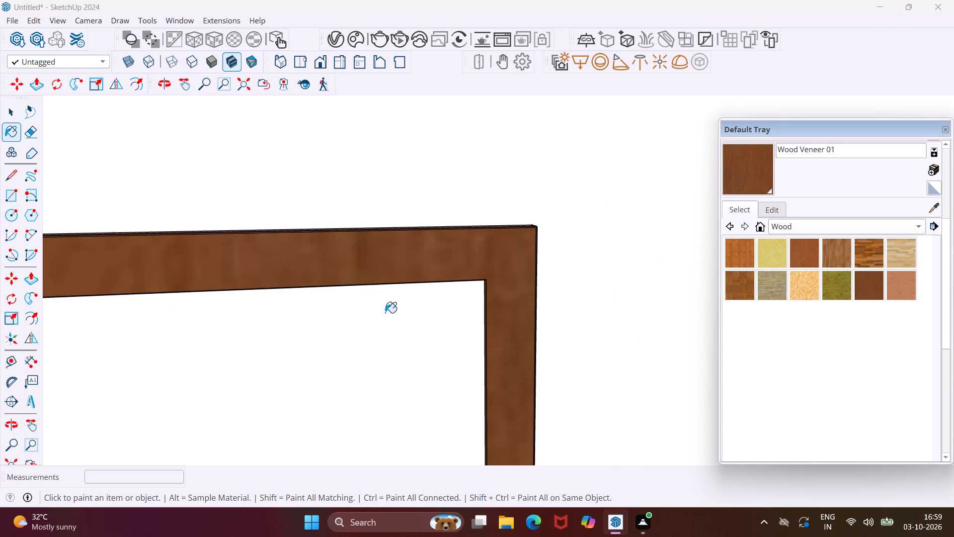
pyautogui.moveTo(385, 313); pyautogui.dragTo(434, 282, button='middle')
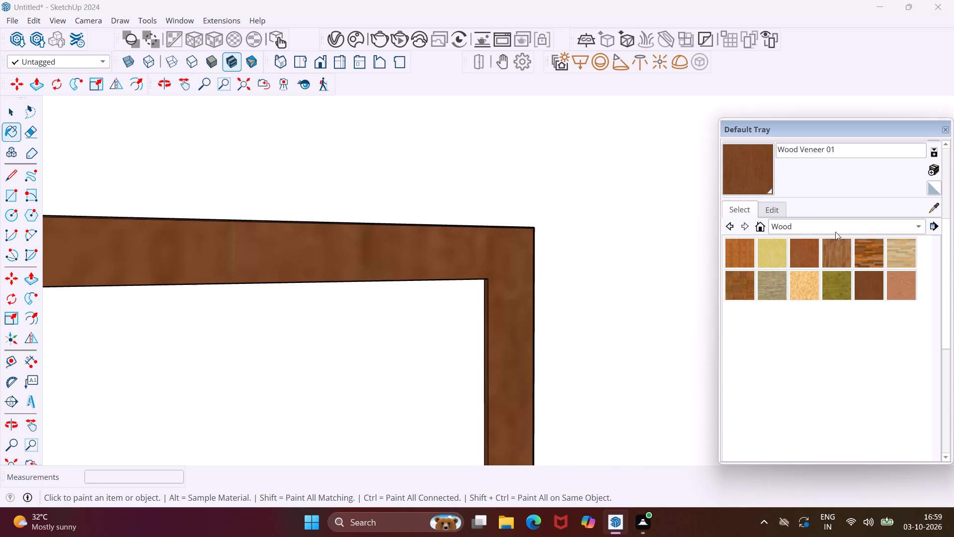
pyautogui.click(728, 227)
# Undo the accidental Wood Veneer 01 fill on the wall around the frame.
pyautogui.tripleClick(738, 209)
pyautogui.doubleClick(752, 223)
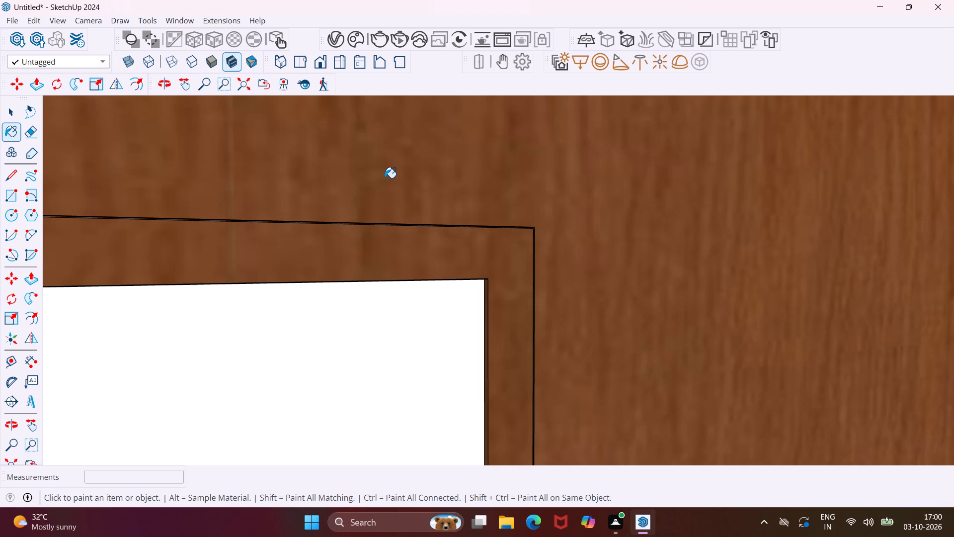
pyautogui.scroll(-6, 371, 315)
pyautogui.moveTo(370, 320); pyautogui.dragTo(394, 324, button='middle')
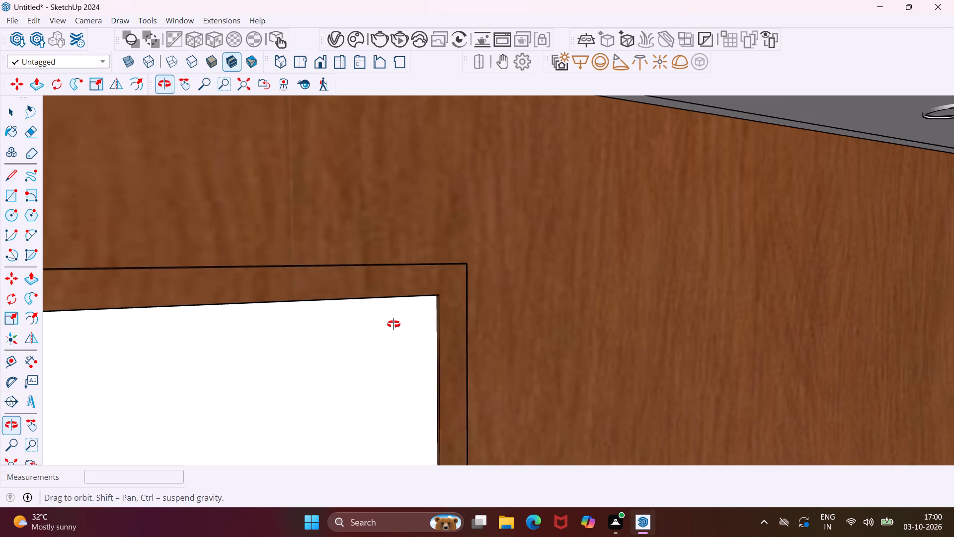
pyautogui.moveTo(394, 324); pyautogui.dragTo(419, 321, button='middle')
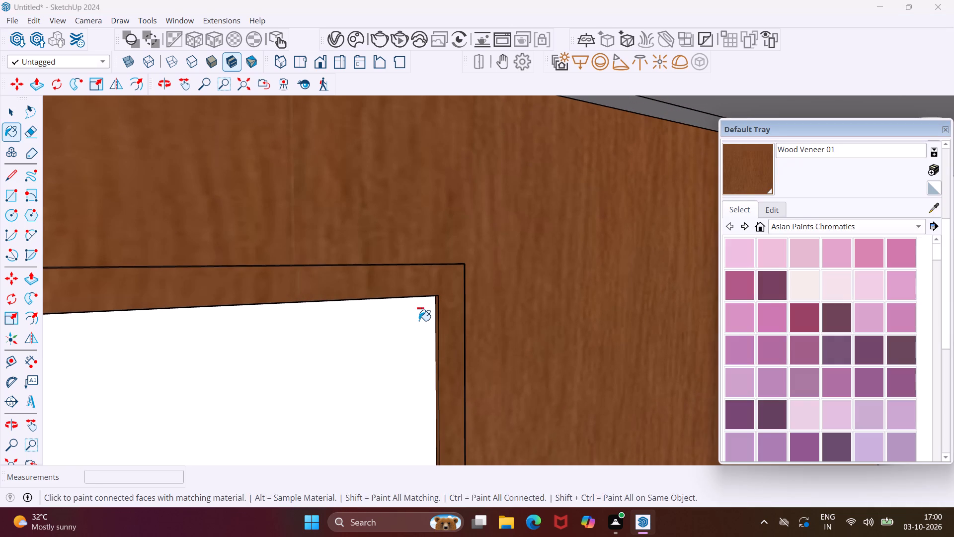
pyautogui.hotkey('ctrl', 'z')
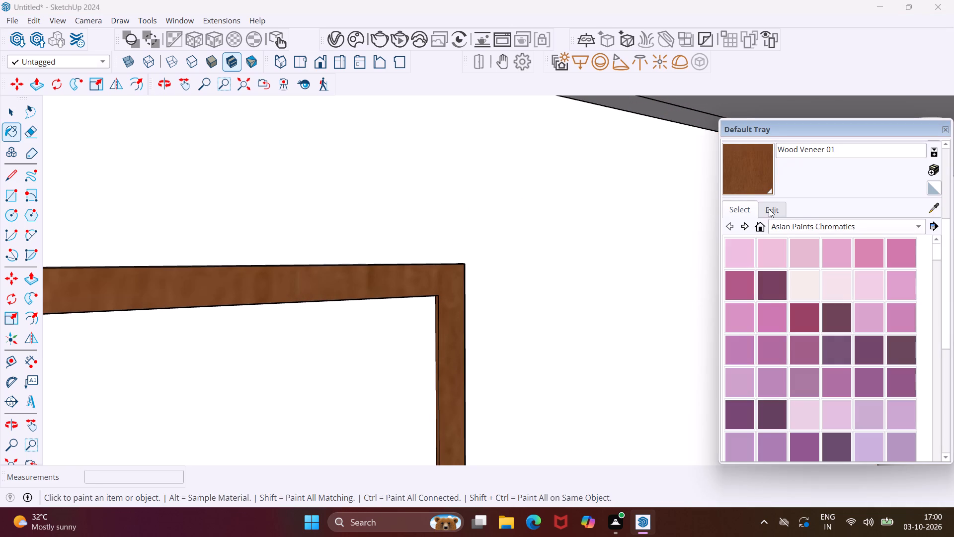
# Paint the recessed panel inside the wooden frame with 0209 AP 9428 SKY PINK from Asian Paints Chromatics.
pyautogui.click(750, 205)
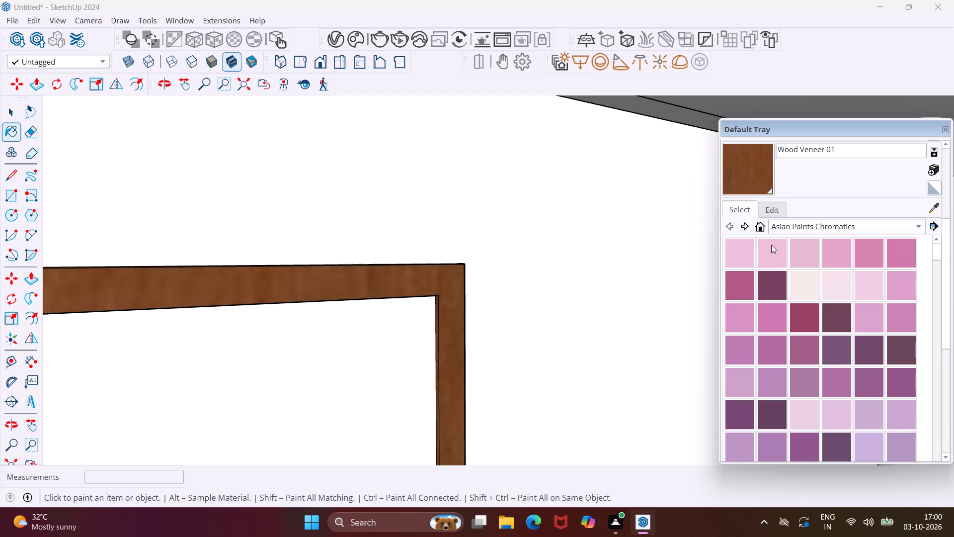
pyautogui.click(772, 250)
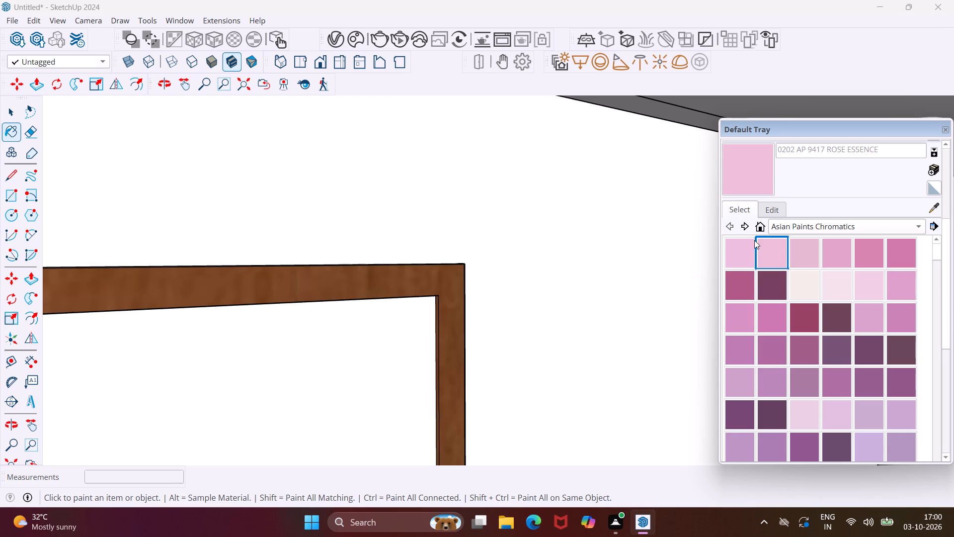
pyautogui.click(811, 285)
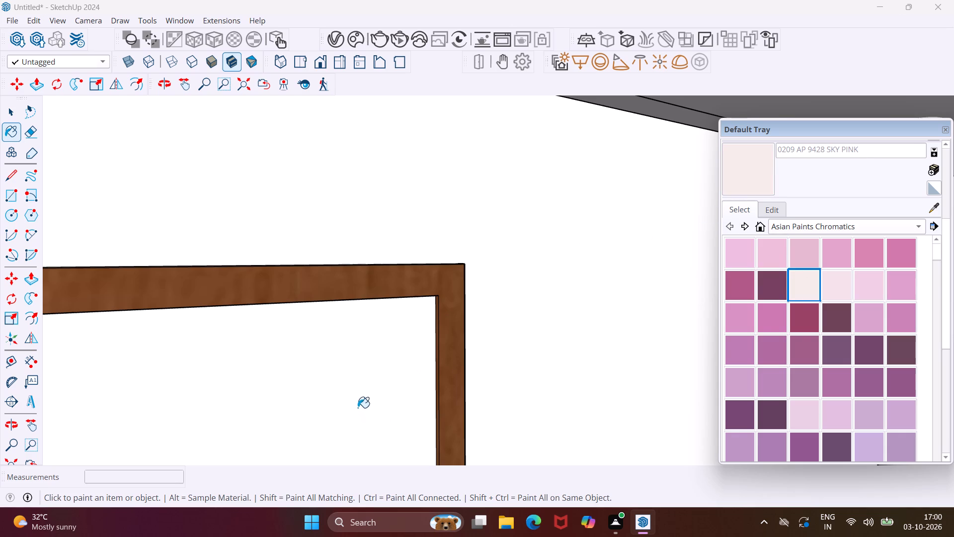
pyautogui.click(358, 407)
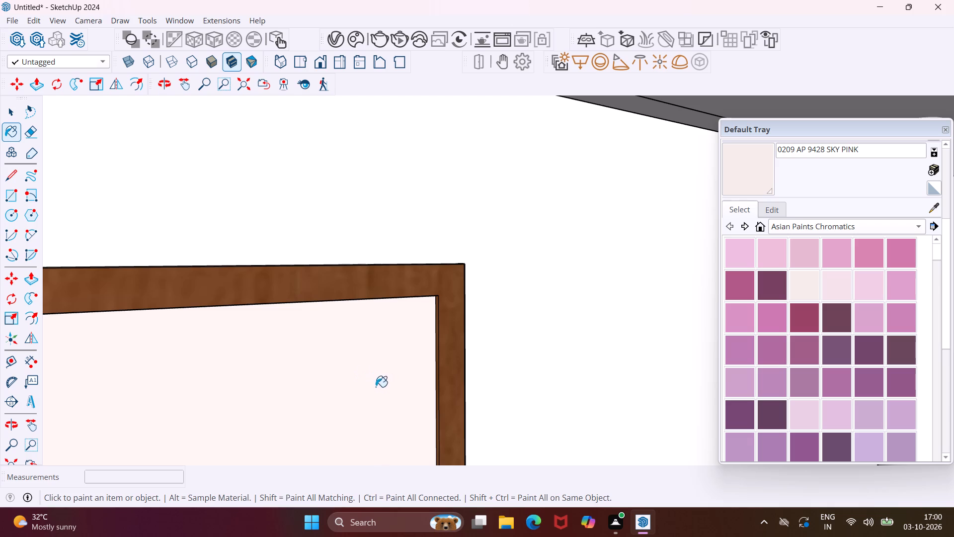
# Save the model in the Documents folder under the file name hall 2.
pyautogui.hotkey('ctrl', 's')
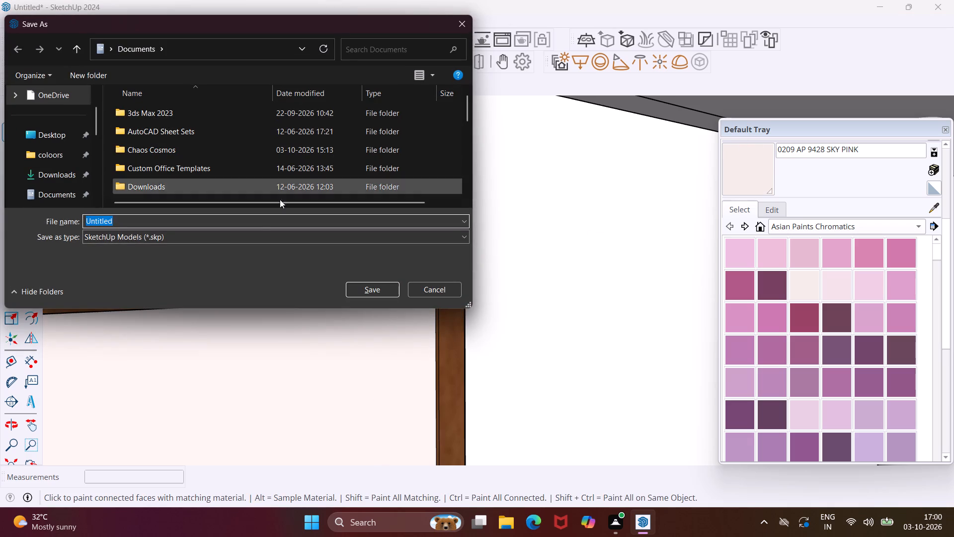
pyautogui.click(248, 221)
pyautogui.press('BackSpace')
pyautogui.press('BackSpace')
pyautogui.press('BackSpace')
pyautogui.press('BackSpace')
pyautogui.press('BackSpace')
pyautogui.press('BackSpace')
pyautogui.press('BackSpace')
pyautogui.press('BackSpace')
pyautogui.press('BackSpace')
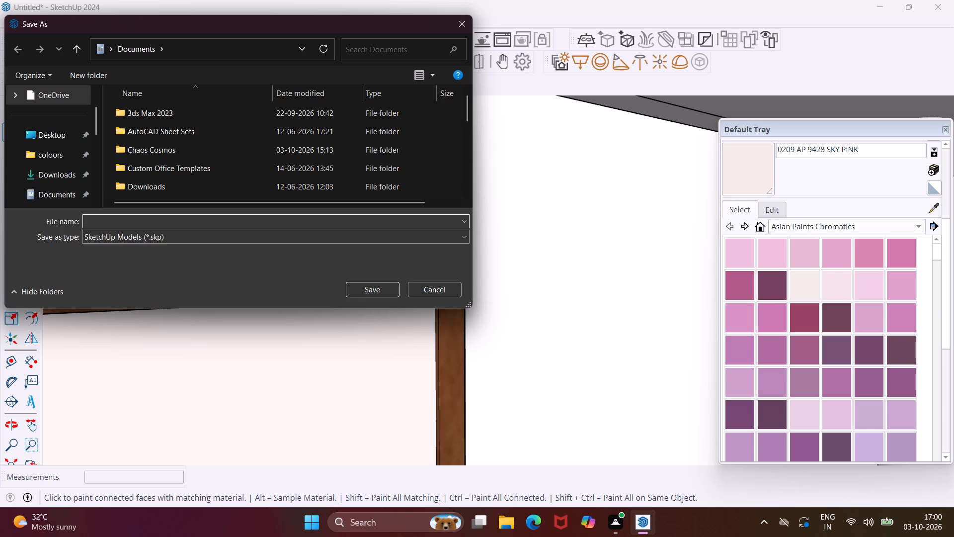
pyautogui.write('ha')
pyautogui.write('ll')
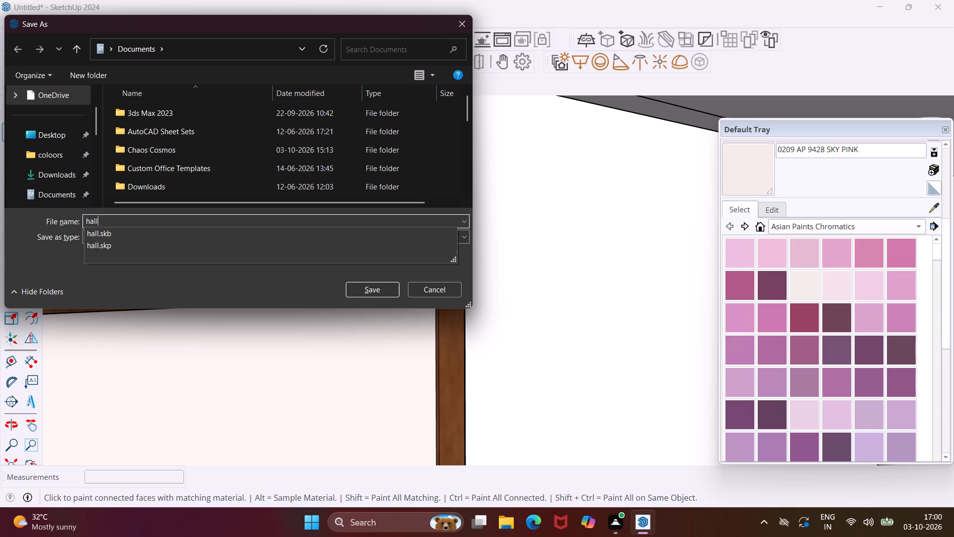
pyautogui.press('space')
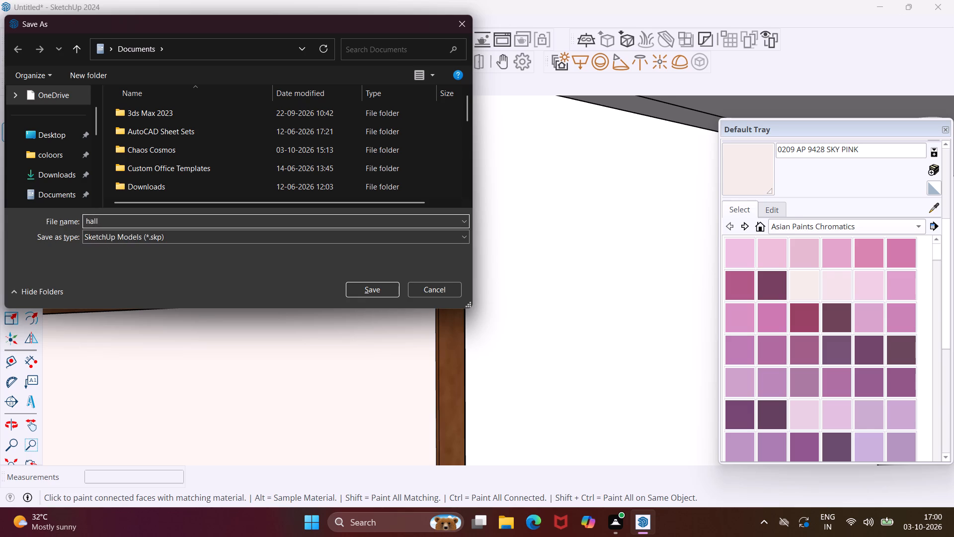
pyautogui.press('2')
pyautogui.click(367, 283)
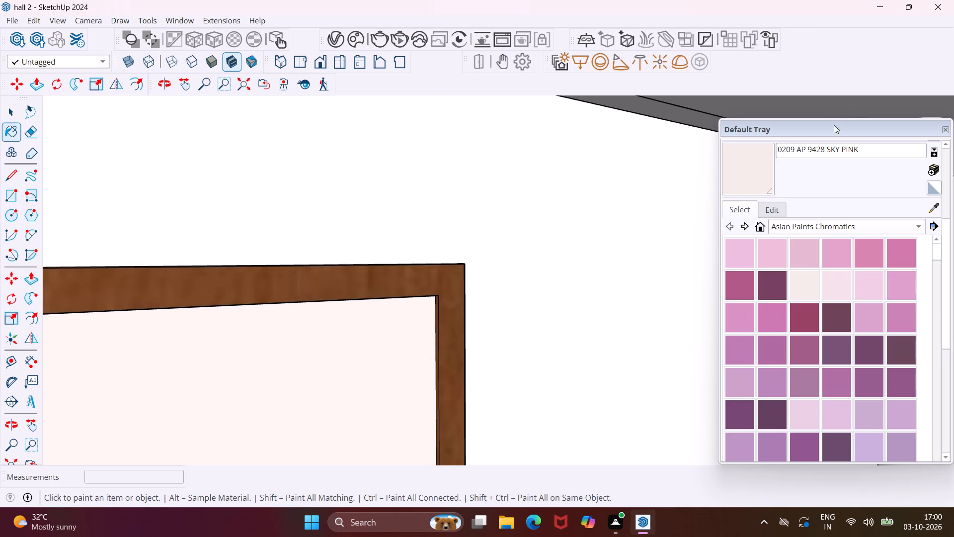
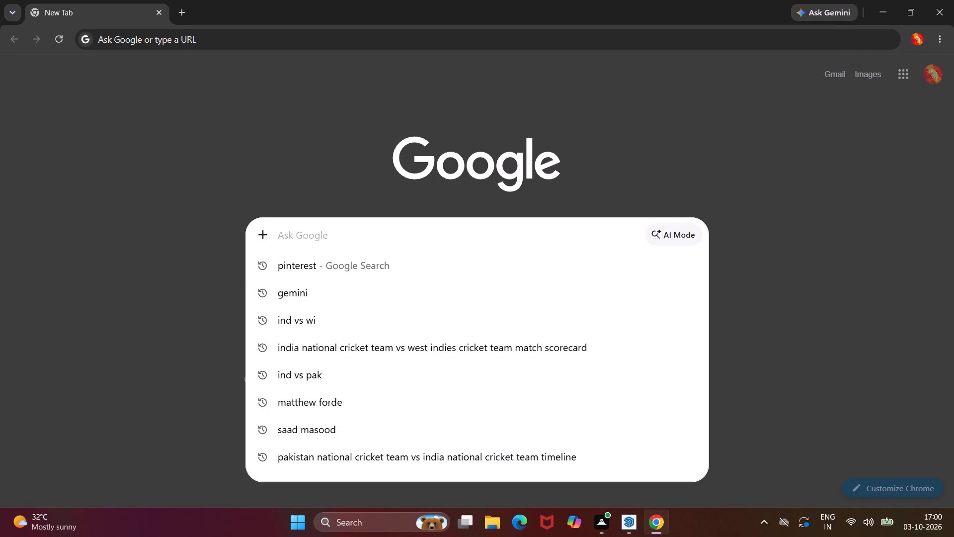
# Search Google for wood texture.
pyautogui.press('w')
pyautogui.write('oo')
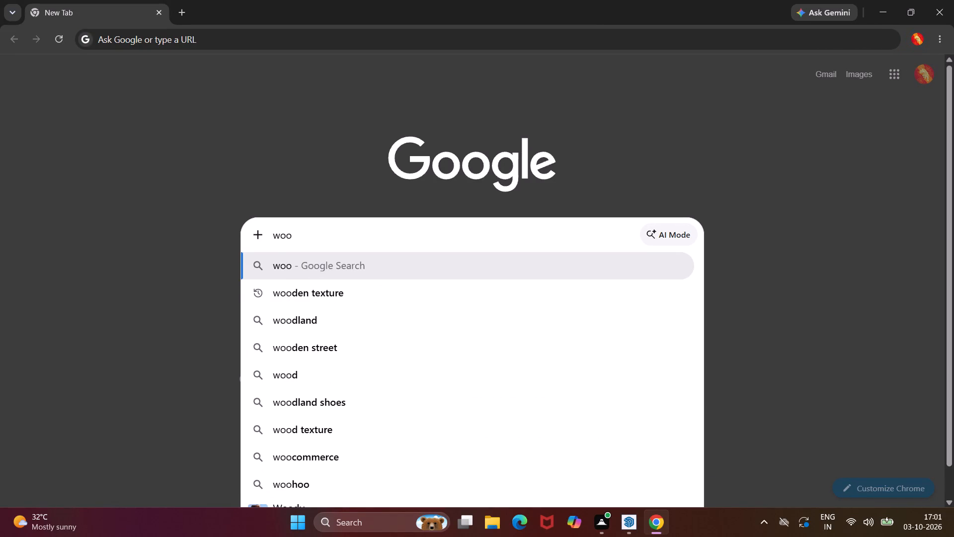
pyautogui.click(353, 436)
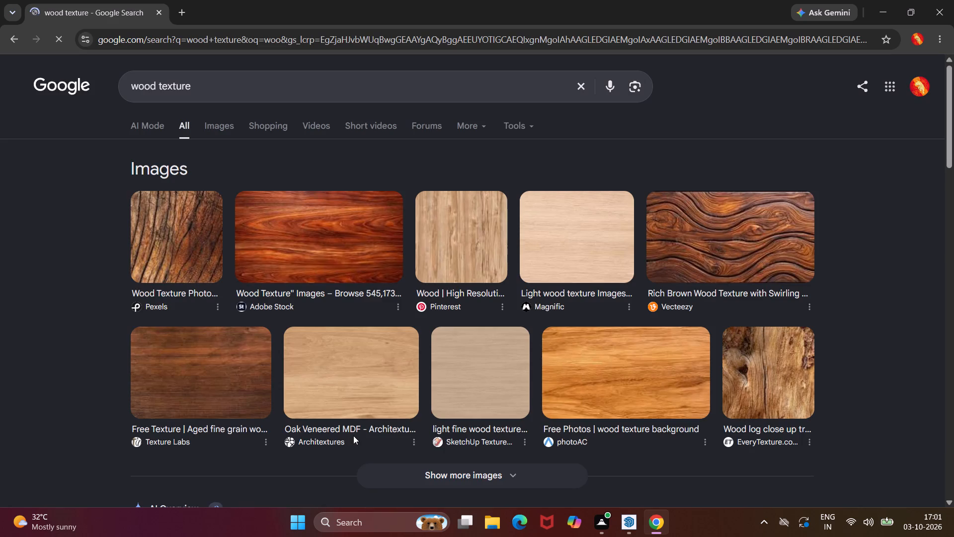
# Change the Google search to wood paint and show its image results.
pyautogui.click(222, 82)
pyautogui.press('BackSpace')
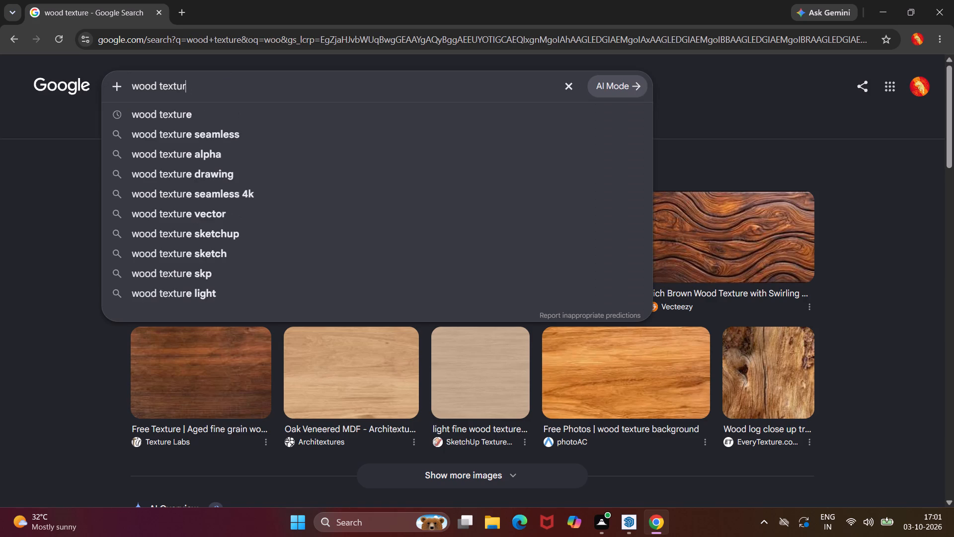
pyautogui.press('BackSpace')
pyautogui.press('BackSpace')
pyautogui.press('BackSpace')
pyautogui.press('BackSpace')
pyautogui.press('BackSpace')
pyautogui.press('BackSpace')
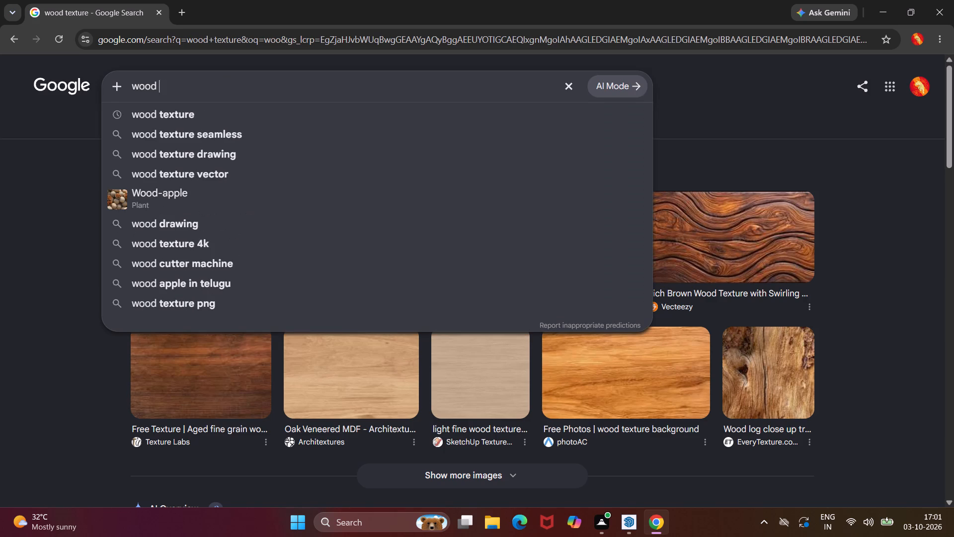
pyautogui.write('pa')
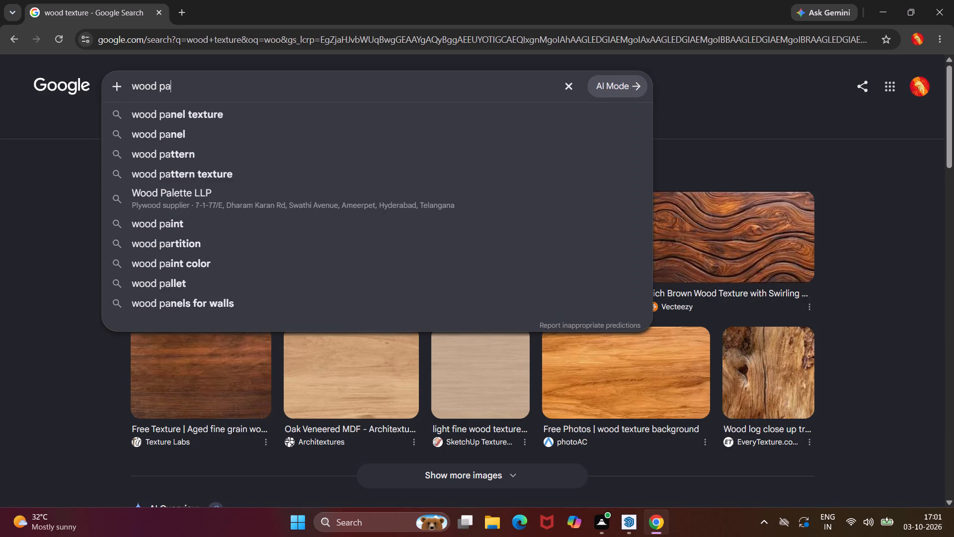
pyautogui.click(211, 231)
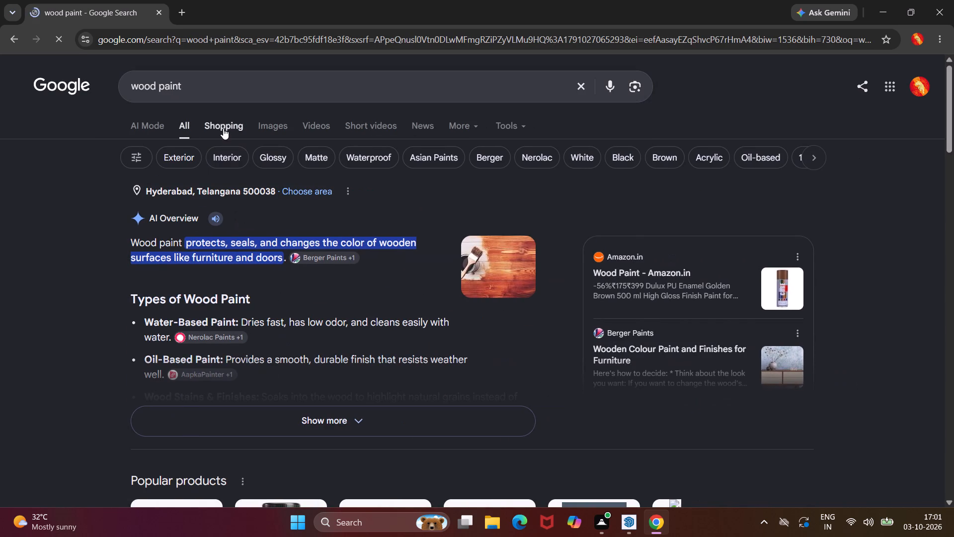
pyautogui.click(262, 121)
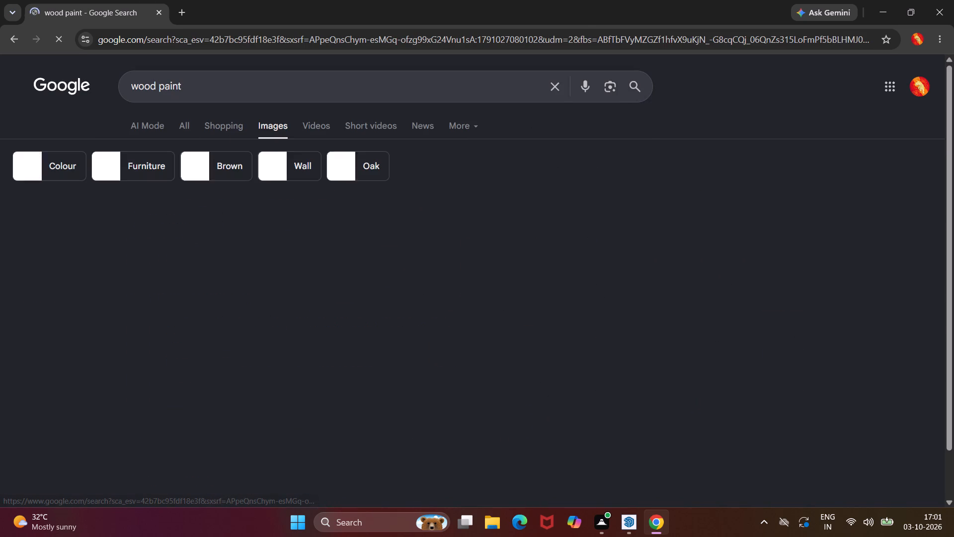
# Browse the wood paint images for a suitable wood finish or colour reference.
pyautogui.scroll(-4, 223, 256)
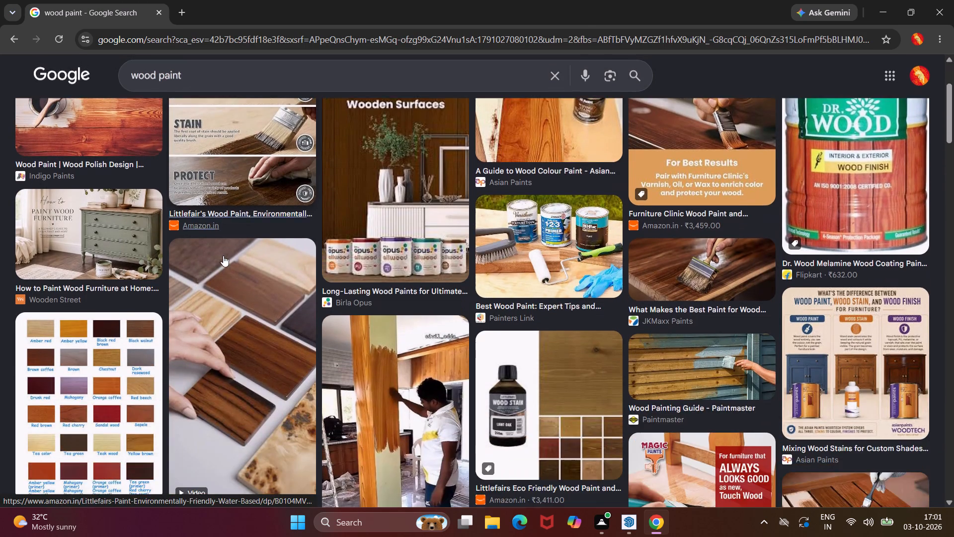
pyautogui.scroll(-6, 223, 256)
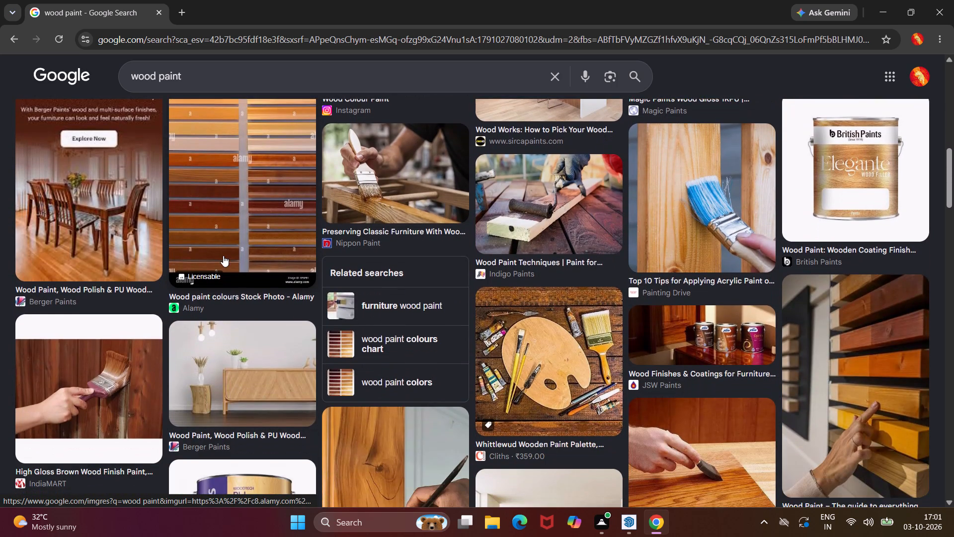
pyautogui.scroll(-6, 223, 256)
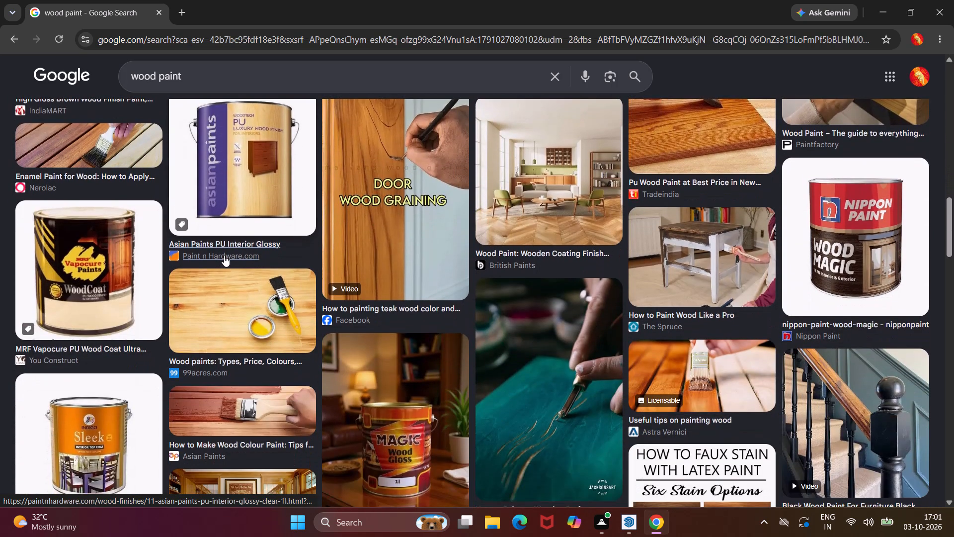
pyautogui.scroll(-14, 224, 256)
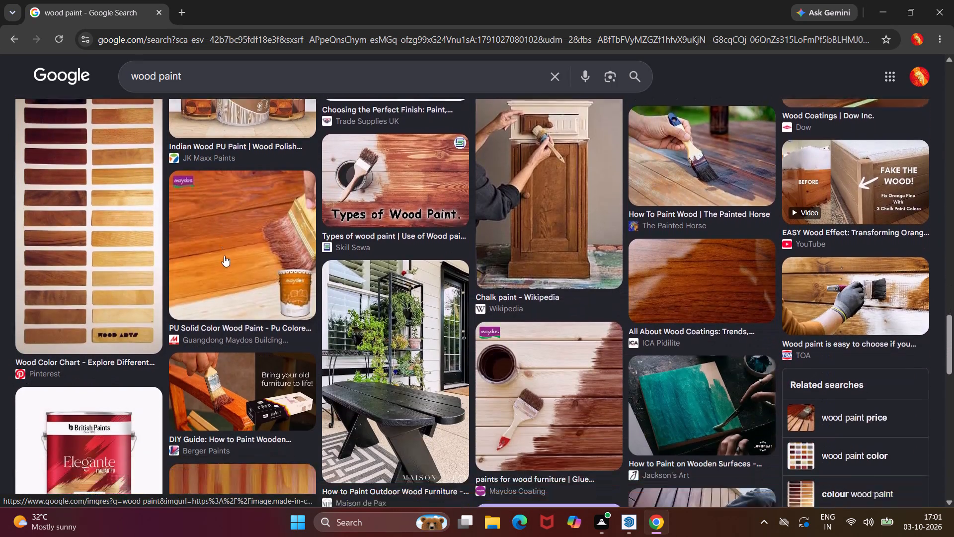
pyautogui.scroll(-6, 224, 256)
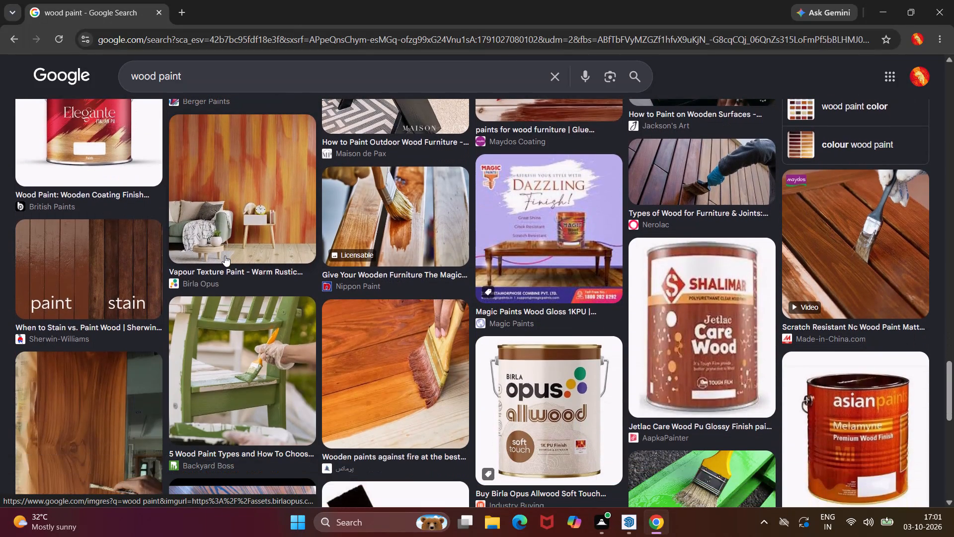
pyautogui.scroll(-11, 225, 256)
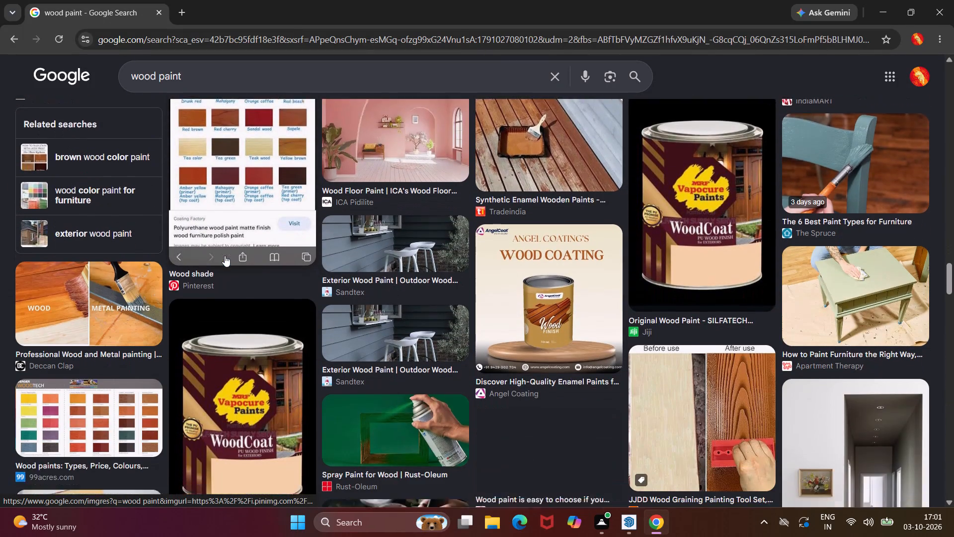
pyautogui.scroll(-9, 229, 256)
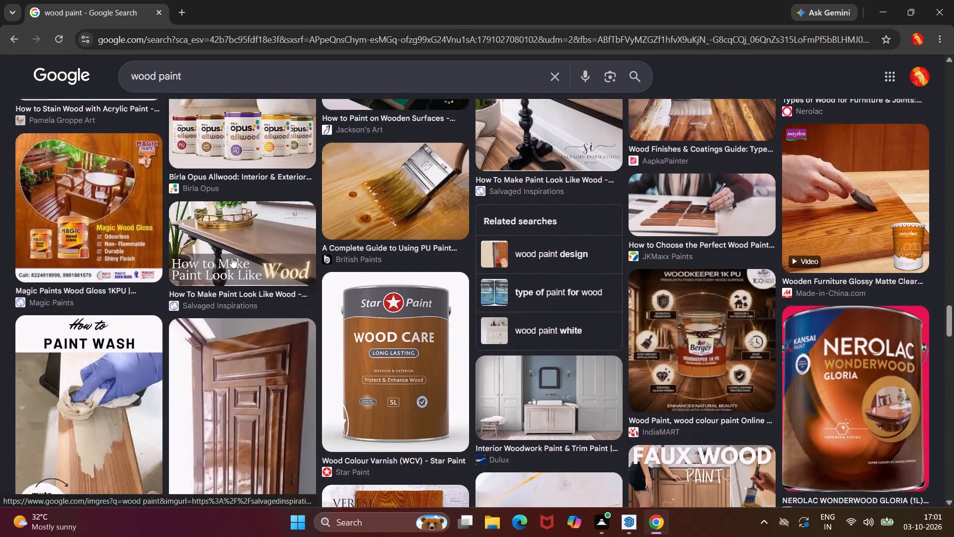
pyautogui.scroll(-6, 232, 257)
pyautogui.scroll(10, 232, 257)
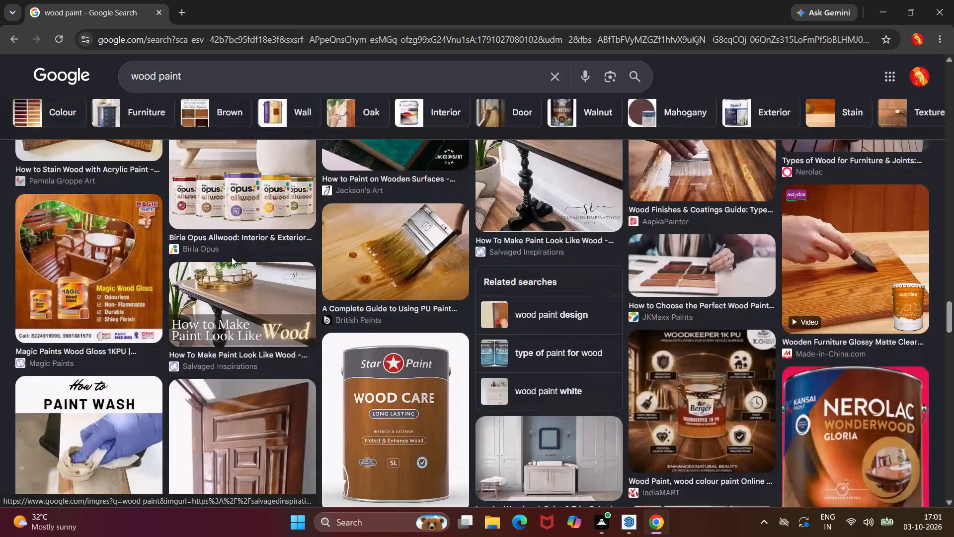
pyautogui.scroll(4, 232, 257)
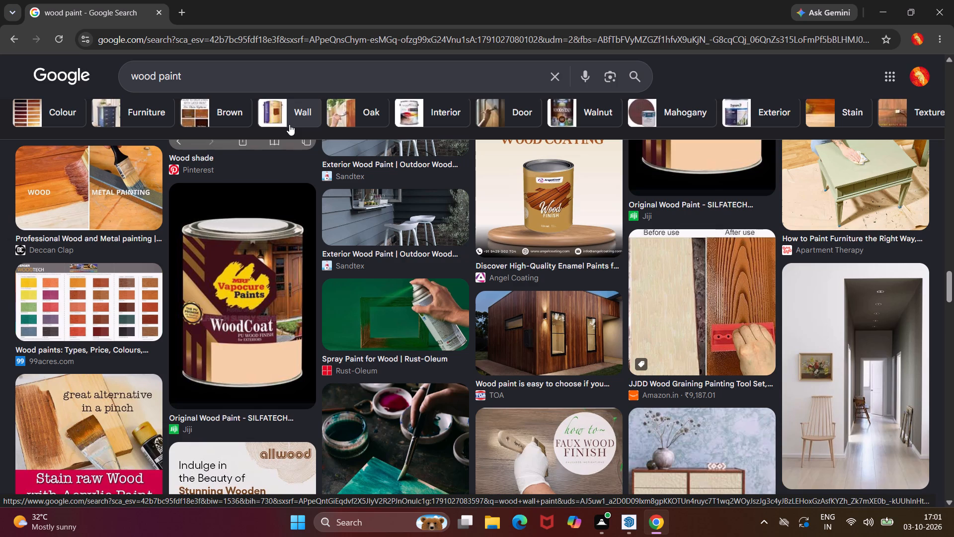
# Narrow the wood paint images to the Wall category and examine the wood wall paint ideas.
pyautogui.click(289, 124)
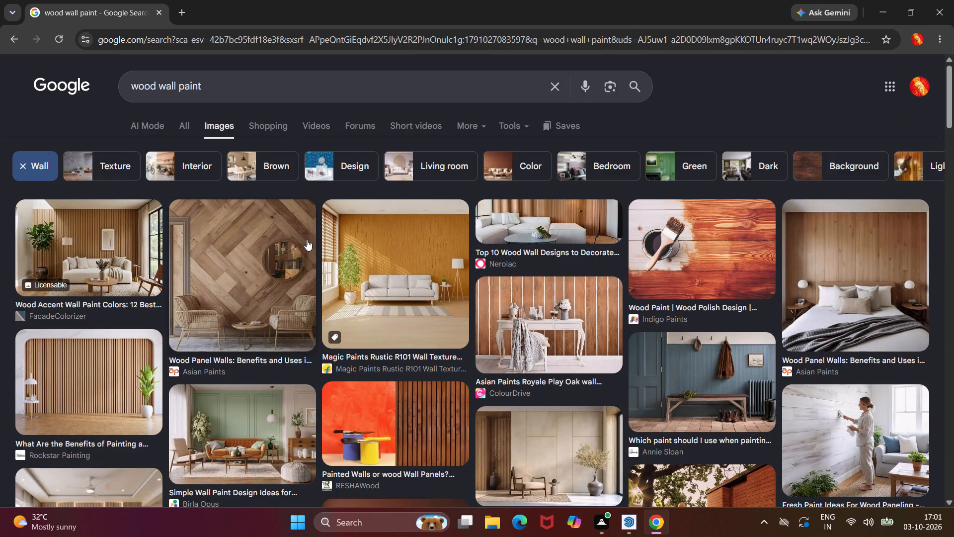
pyautogui.scroll(-2, 243, 258)
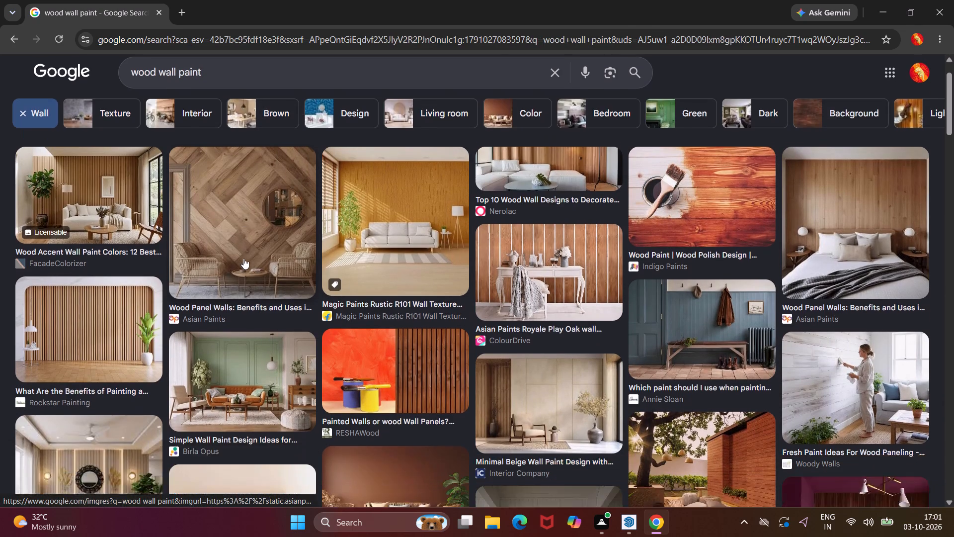
pyautogui.scroll(-10, 243, 258)
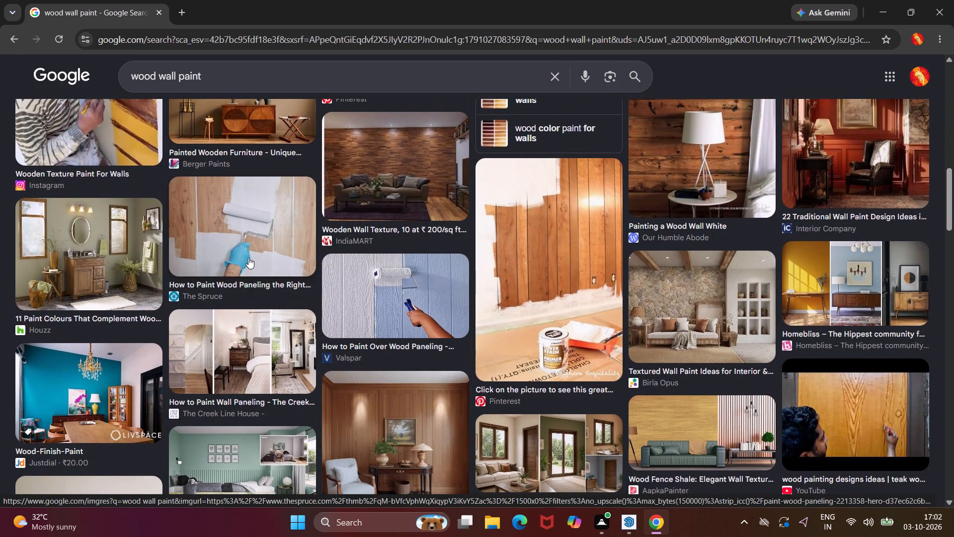
pyautogui.scroll(-5, 248, 258)
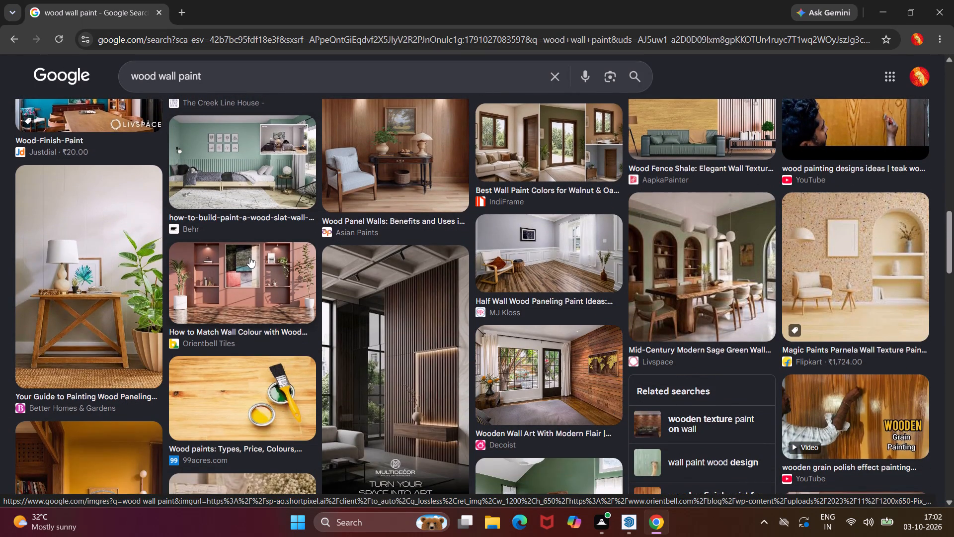
pyautogui.scroll(-5, 249, 257)
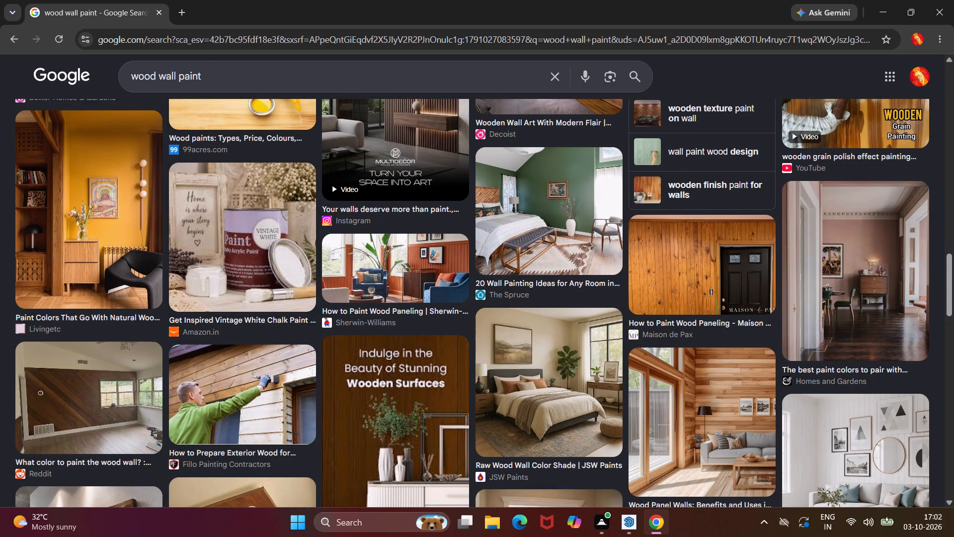
# Replace the image search with wood paint price.
pyautogui.click(177, 75)
pyautogui.press('BackSpace')
pyautogui.press('BackSpace')
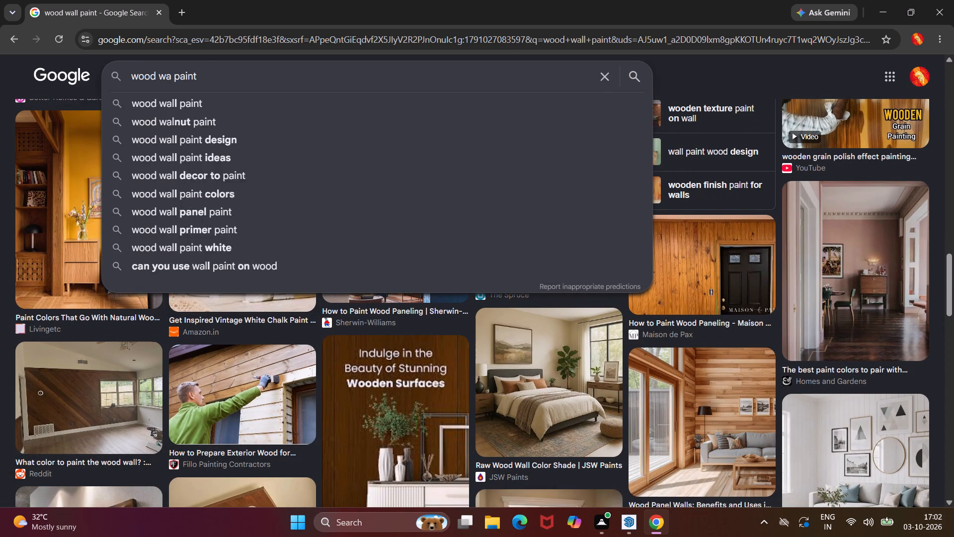
pyautogui.press('BackSpace')
pyautogui.press('BackSpace')
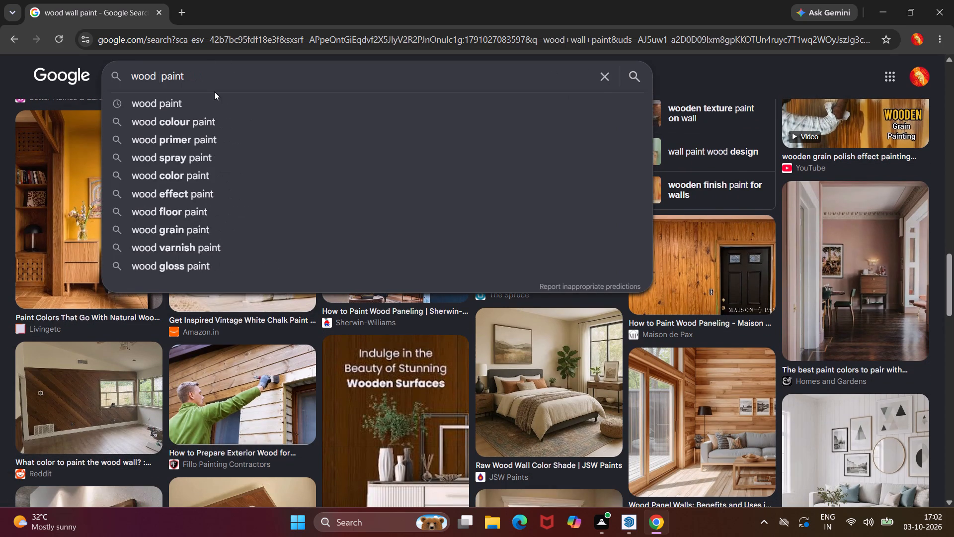
pyautogui.click(203, 81)
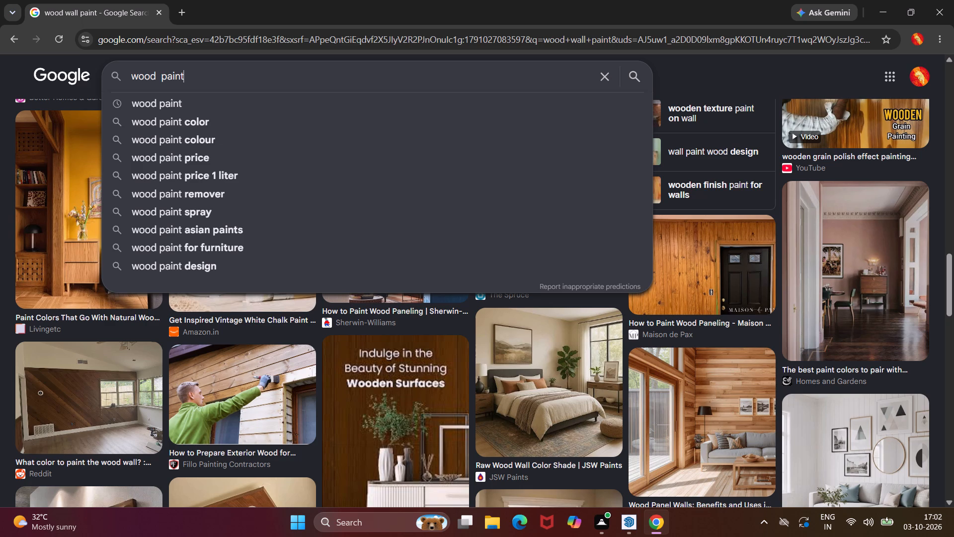
pyautogui.press('space')
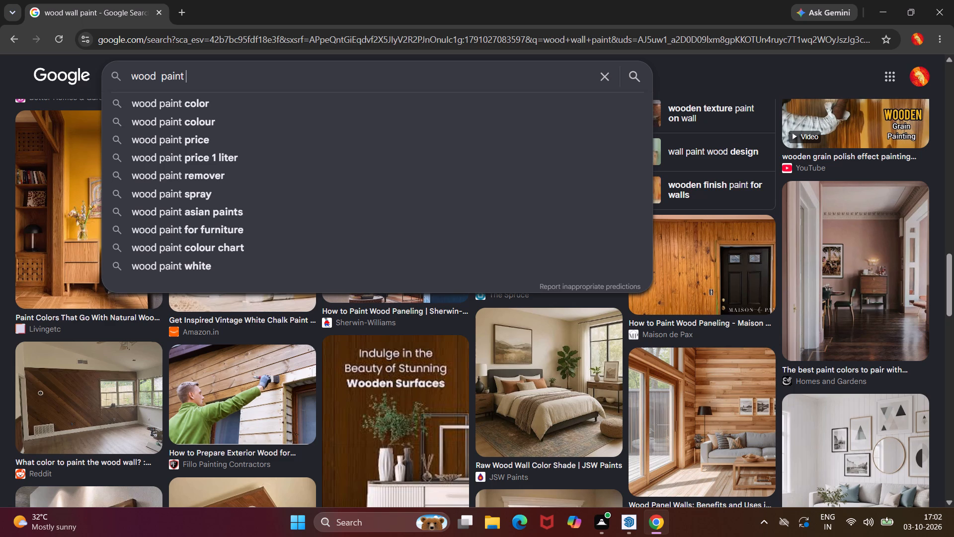
pyautogui.click(149, 138)
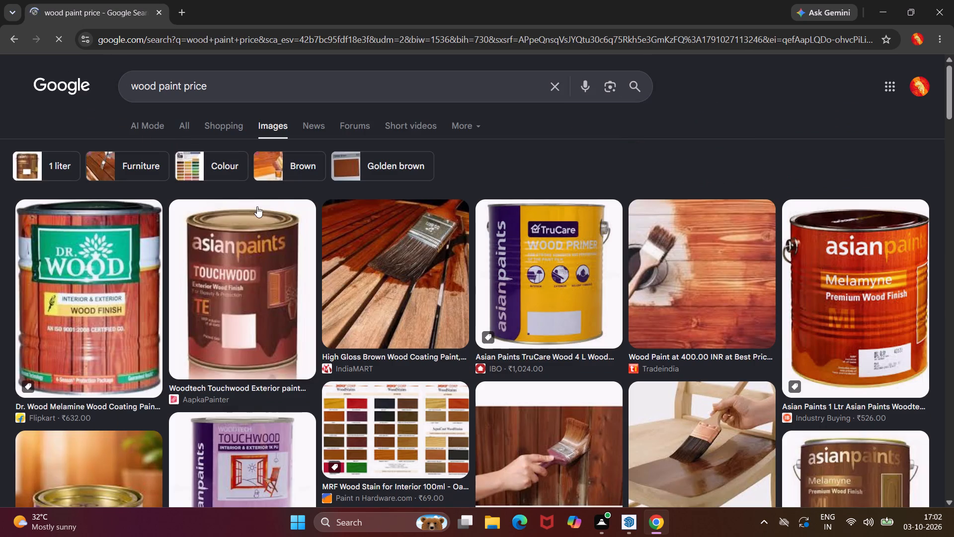
# Change the image search to wood paint frame.
pyautogui.click(239, 86)
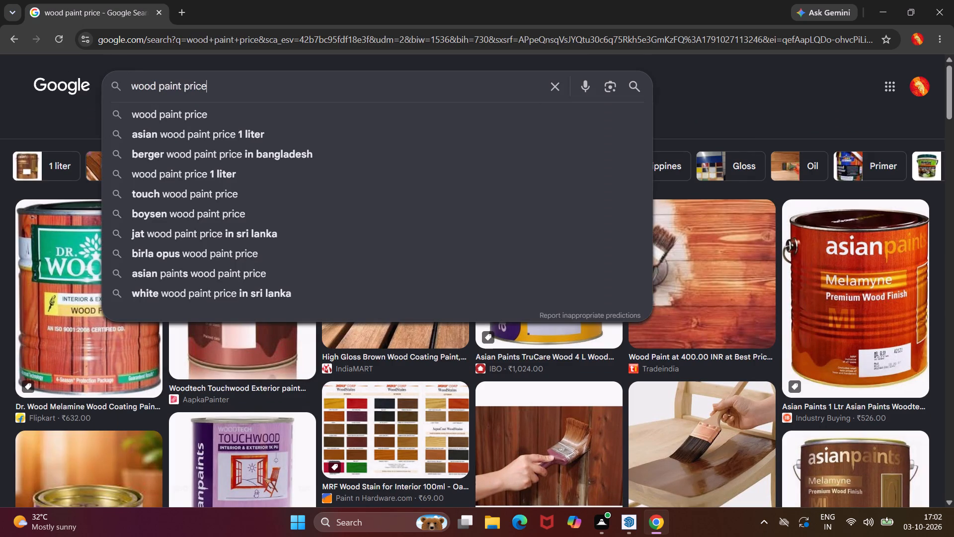
pyautogui.press('BackSpace')
pyautogui.press('BackSpace')
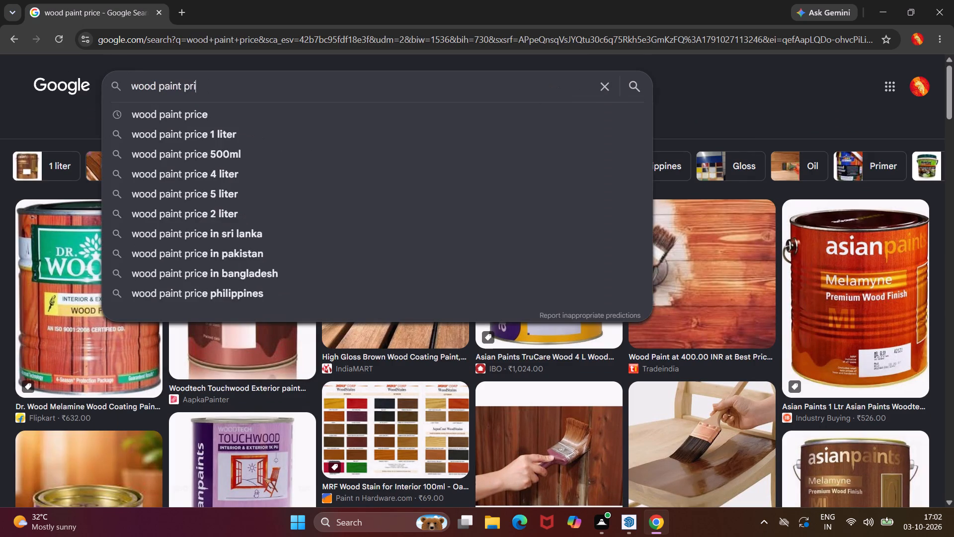
pyautogui.press('BackSpace')
pyautogui.press('BackSpace')
pyautogui.press('BackSpace')
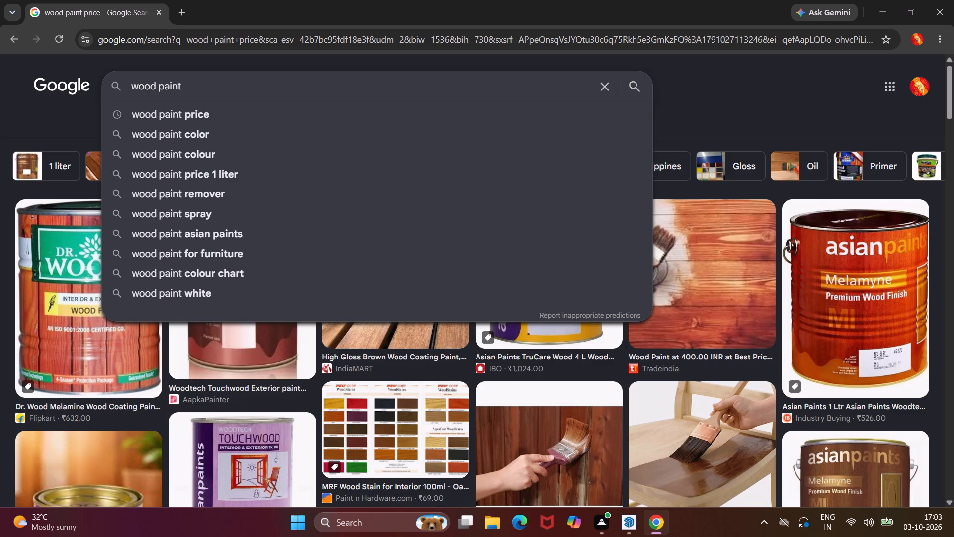
pyautogui.press('f')
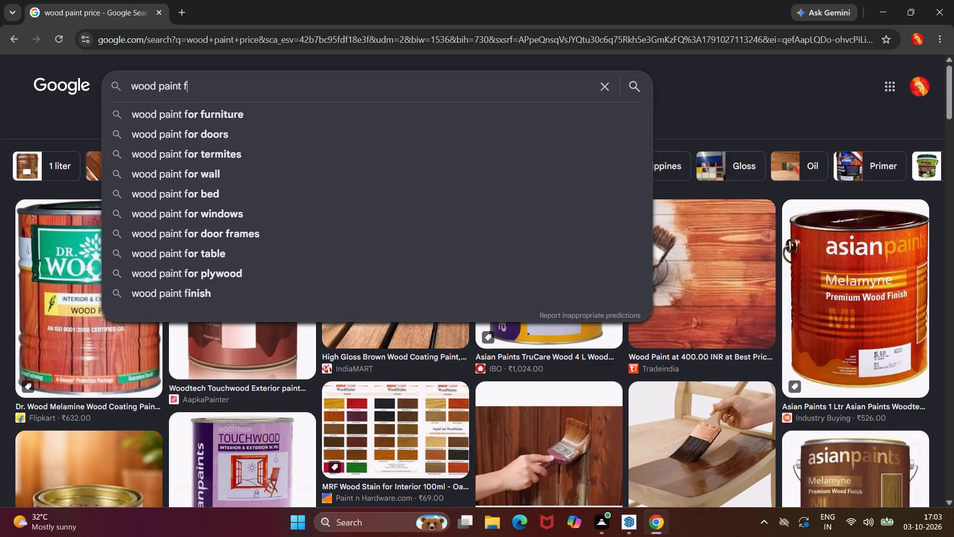
pyautogui.write('ra')
pyautogui.write('me')
pyautogui.press('Return')
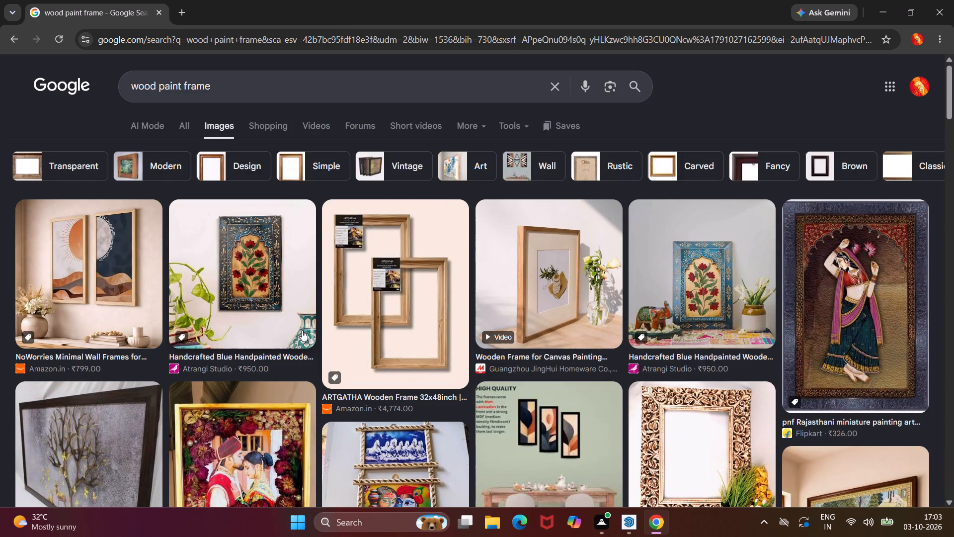
# Browse the wood paint frame images for a framed painting suitable as a wall reference.
pyautogui.scroll(-3, 205, 282)
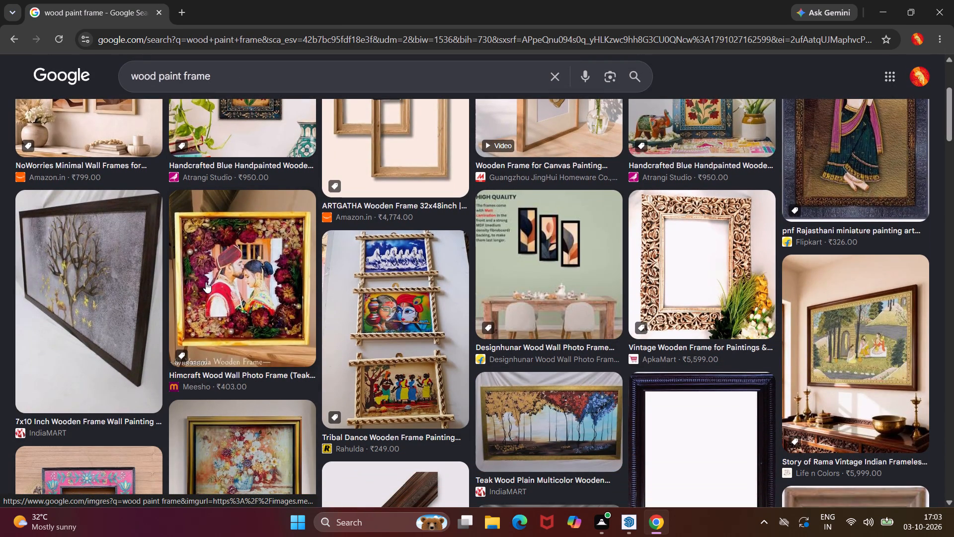
pyautogui.scroll(-7, 206, 282)
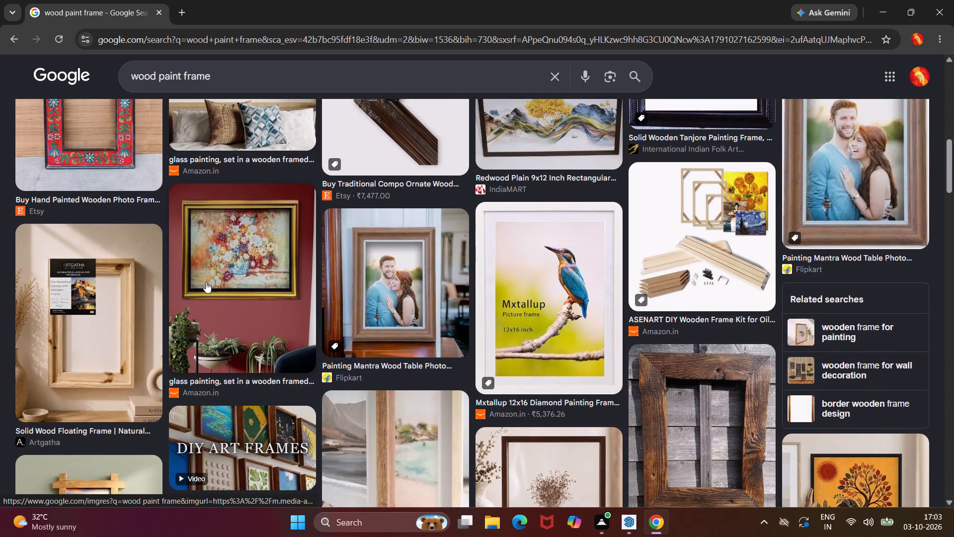
pyautogui.scroll(-6, 206, 282)
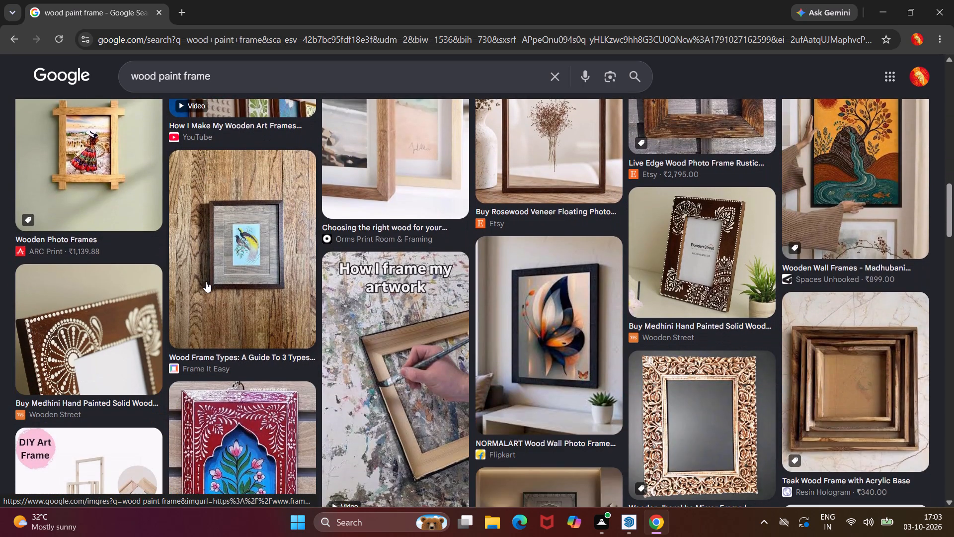
pyautogui.scroll(-5, 206, 281)
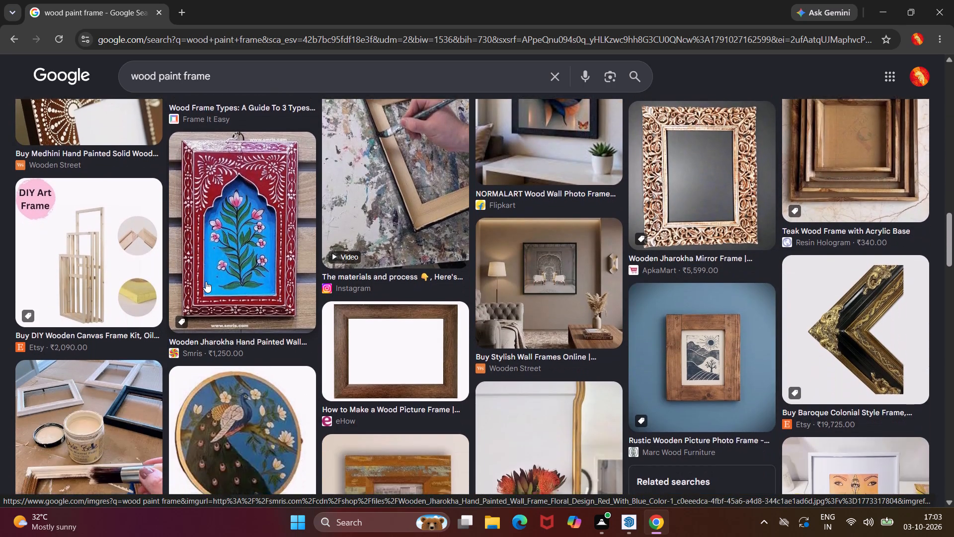
pyautogui.scroll(-5, 206, 281)
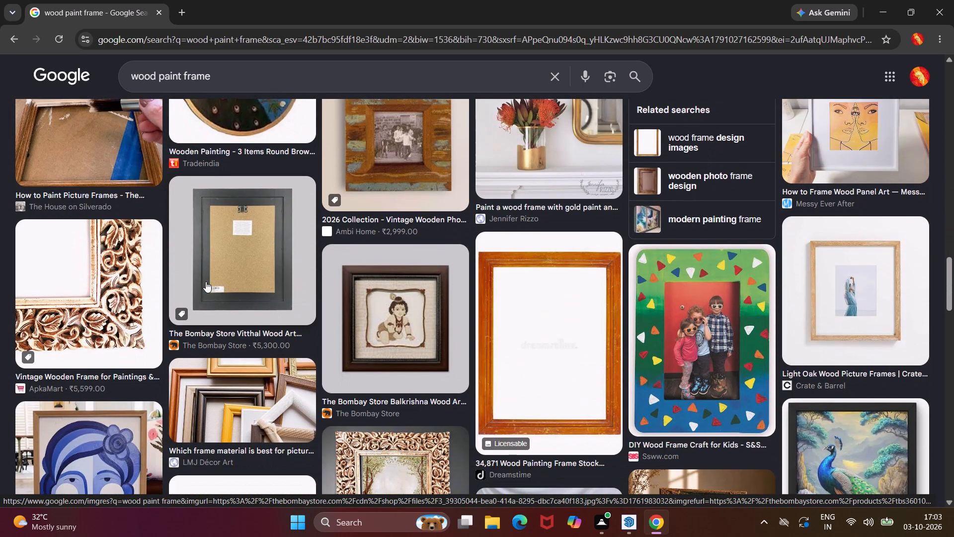
pyautogui.scroll(-6, 206, 281)
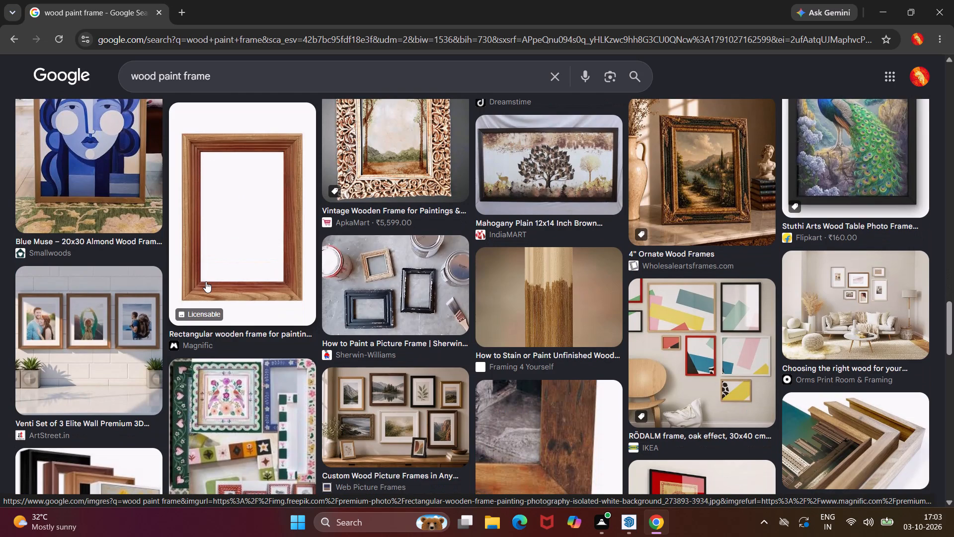
pyautogui.scroll(-6, 206, 281)
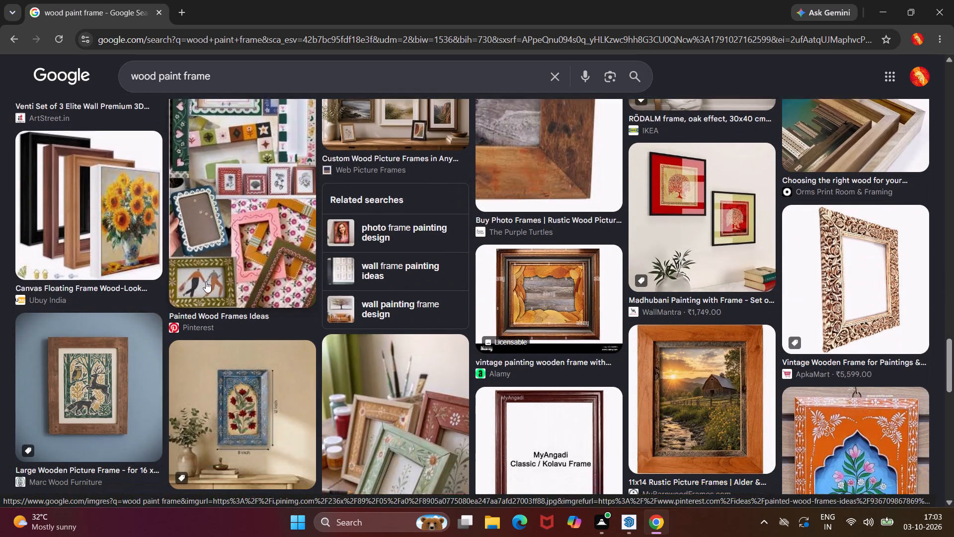
pyautogui.scroll(-3, 206, 281)
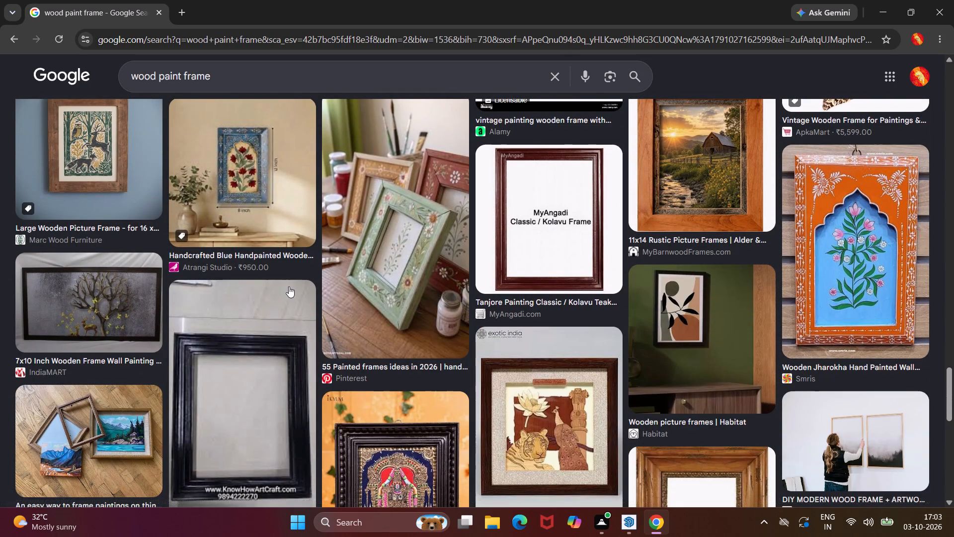
pyautogui.scroll(-4, 452, 263)
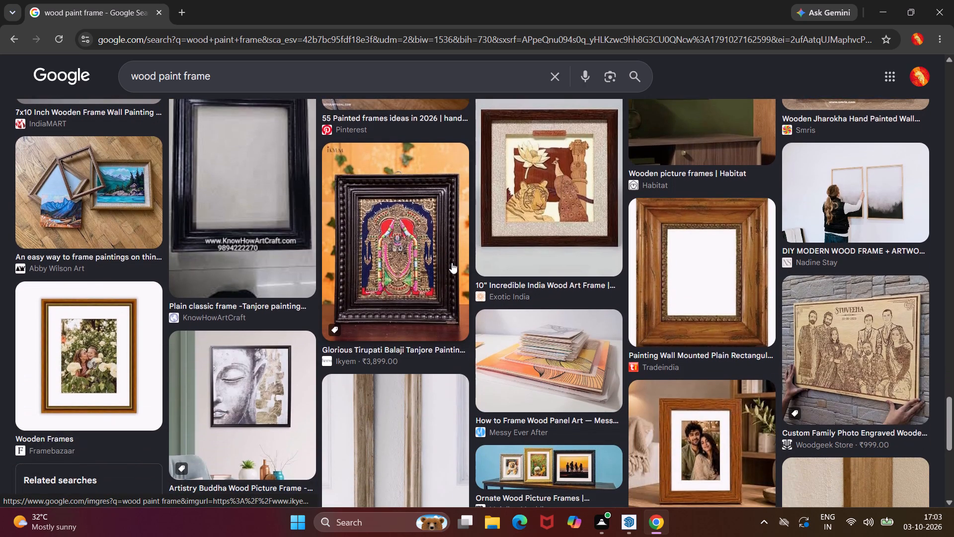
pyautogui.scroll(-3, 373, 282)
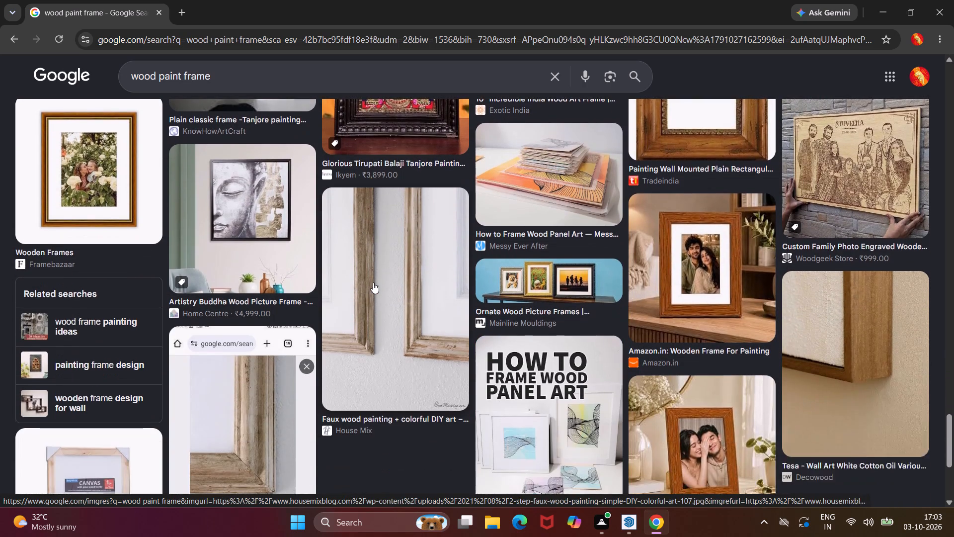
pyautogui.scroll(-7, 373, 282)
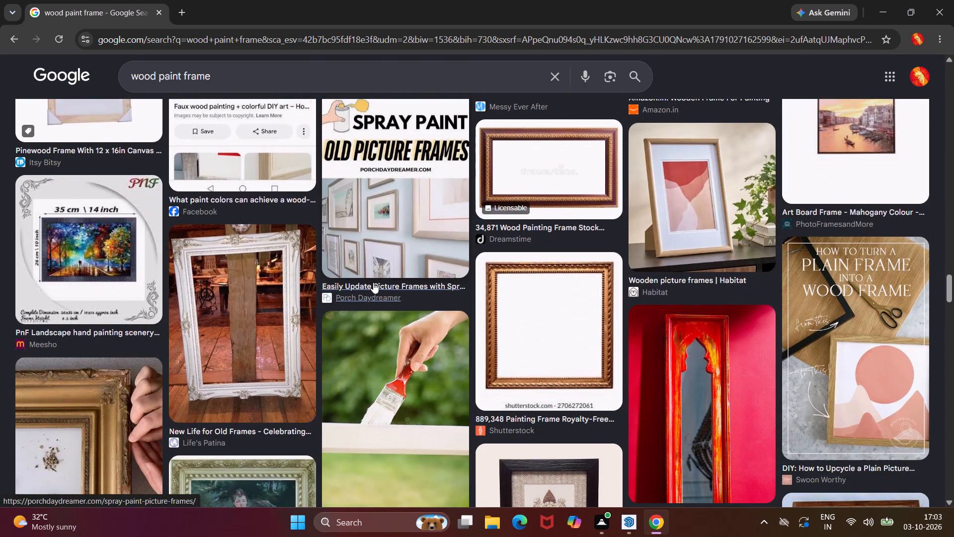
pyautogui.scroll(-3, 373, 282)
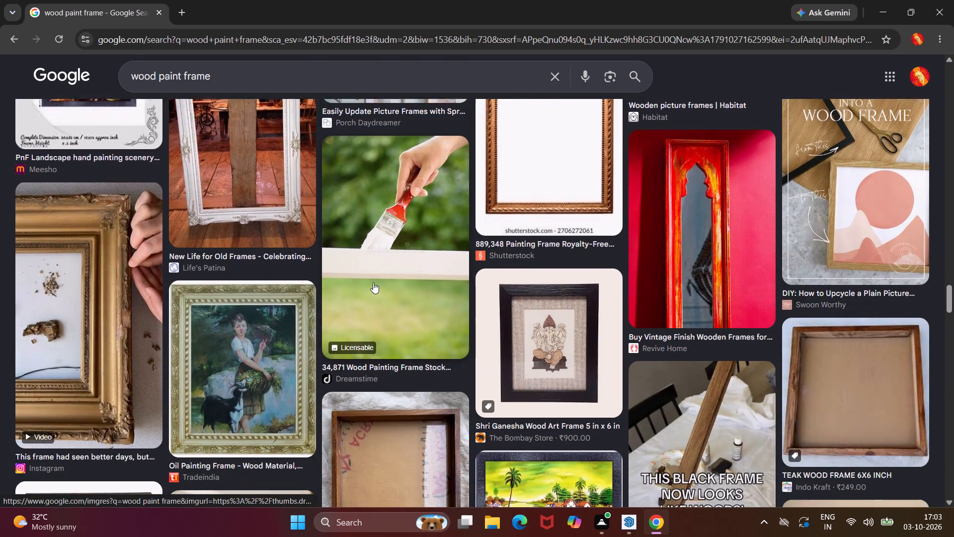
pyautogui.scroll(-7, 373, 282)
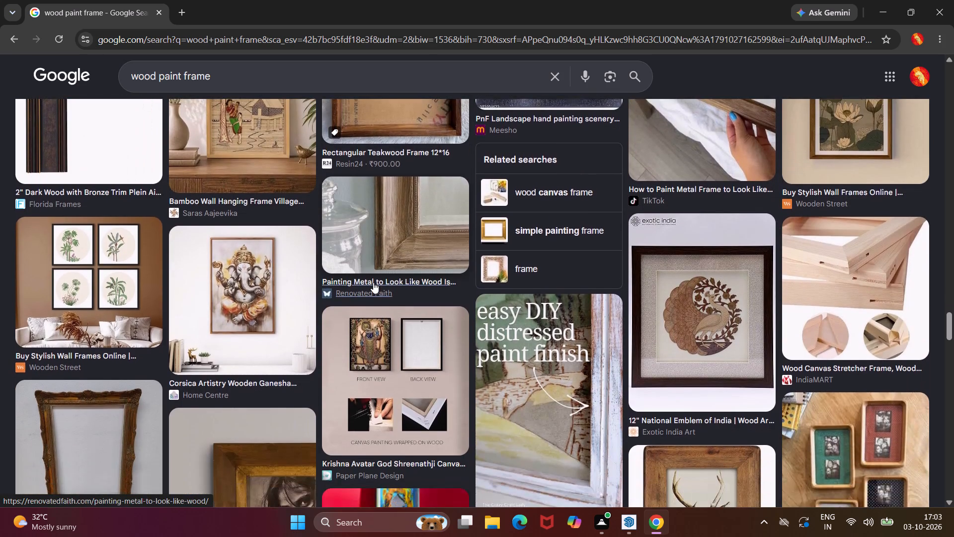
pyautogui.scroll(-5, 373, 282)
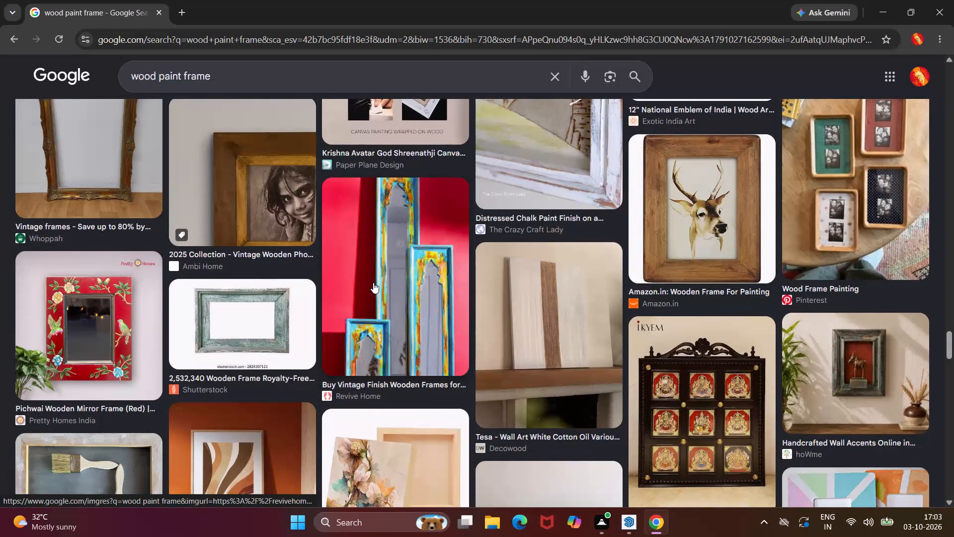
pyautogui.scroll(-4, 372, 283)
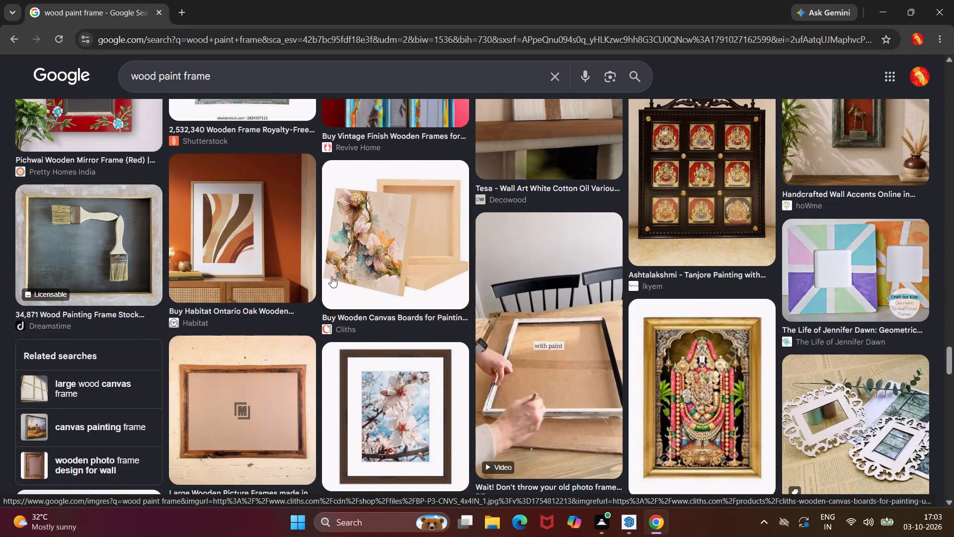
# Preview the Habitat Ontario Oak 60x80cm wooden picture frame and examine its related images.
pyautogui.click(276, 243)
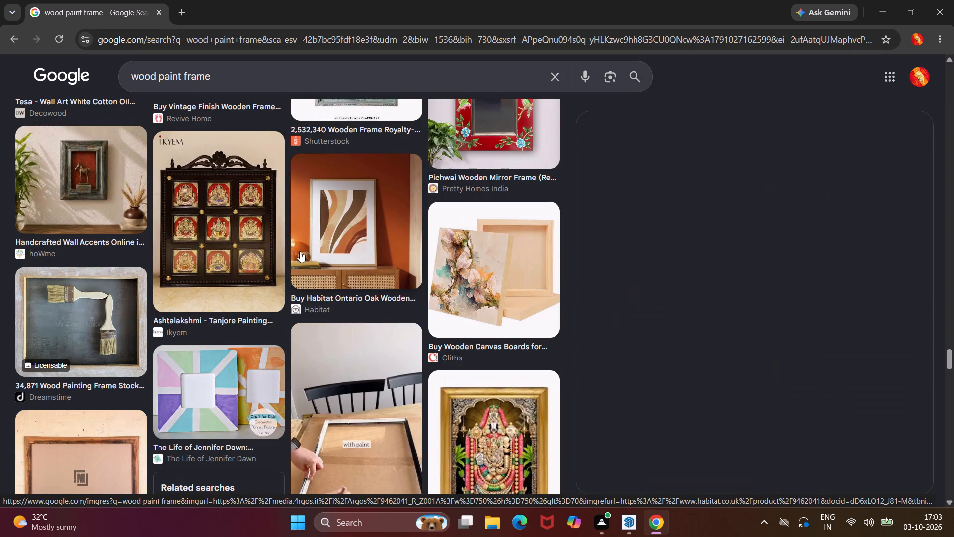
pyautogui.scroll(-5, 377, 248)
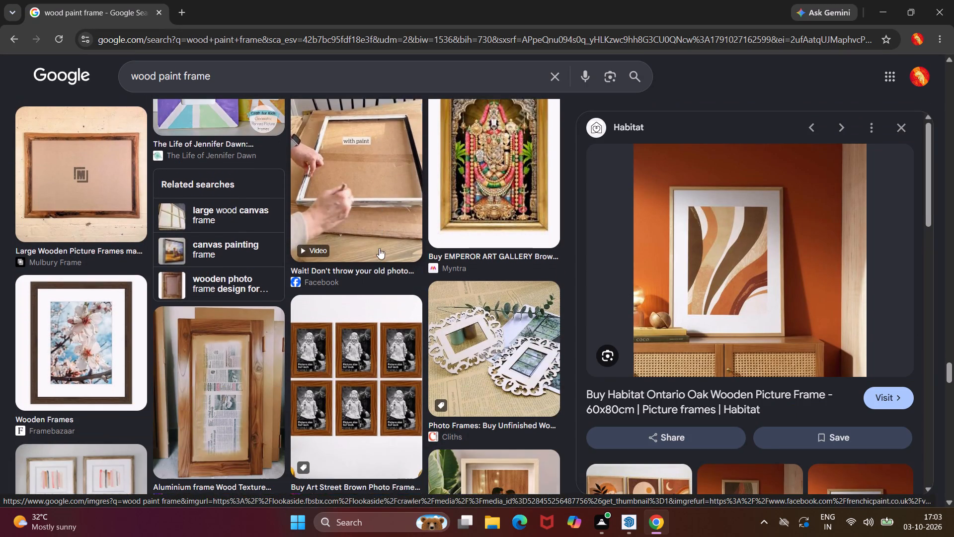
pyautogui.scroll(-4, 707, 373)
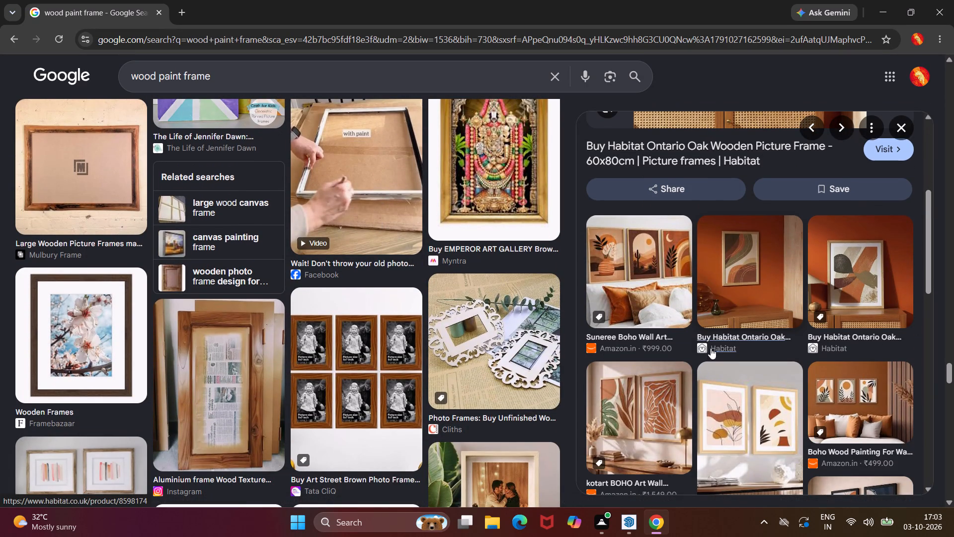
# Preview the related Habitat Ontario Oak 40x50cm wooden picture frame and examine the similar framed prints.
pyautogui.click(860, 291)
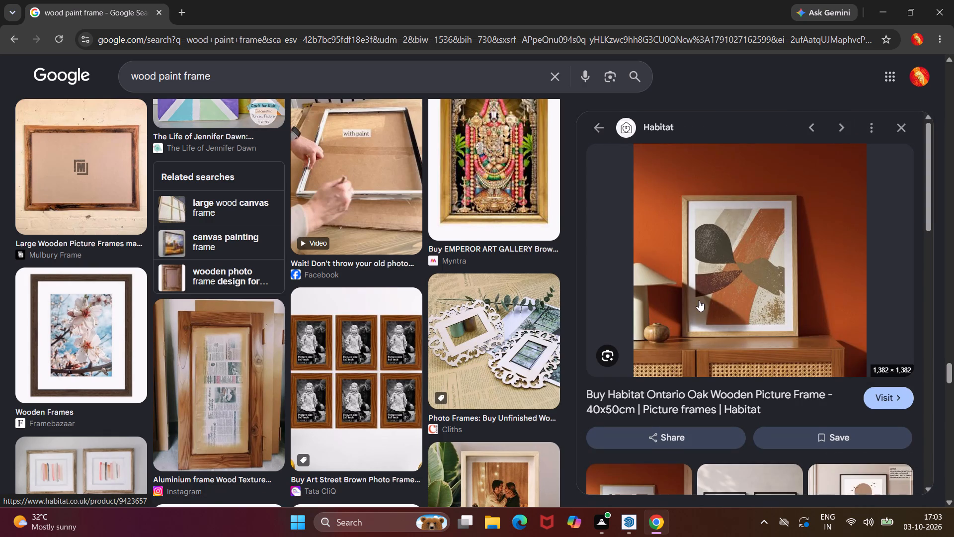
pyautogui.scroll(-4, 699, 300)
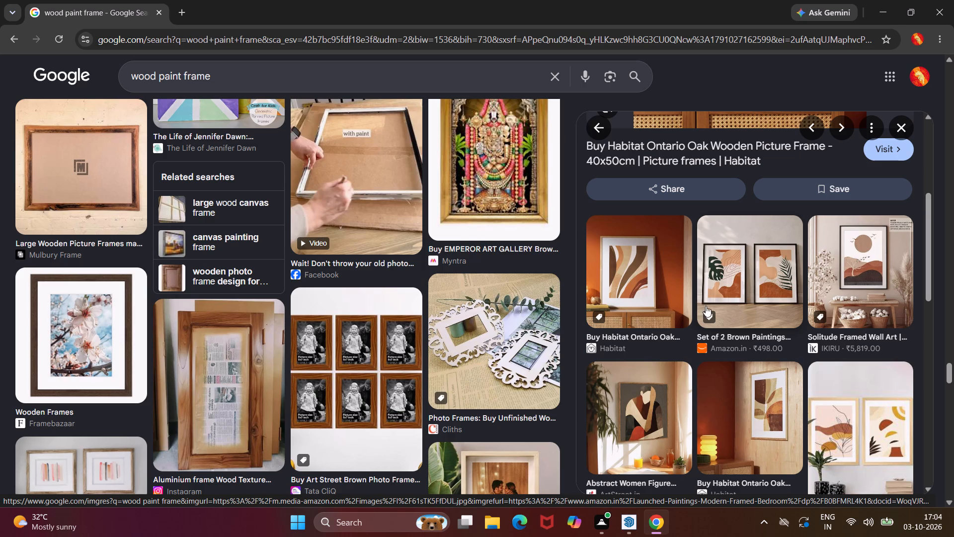
pyautogui.scroll(-4, 711, 309)
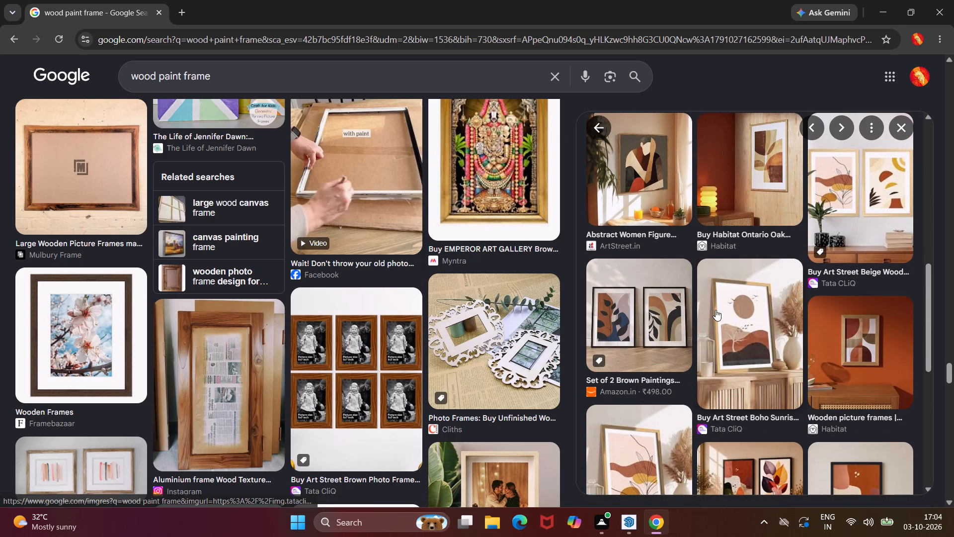
pyautogui.scroll(-3, 715, 310)
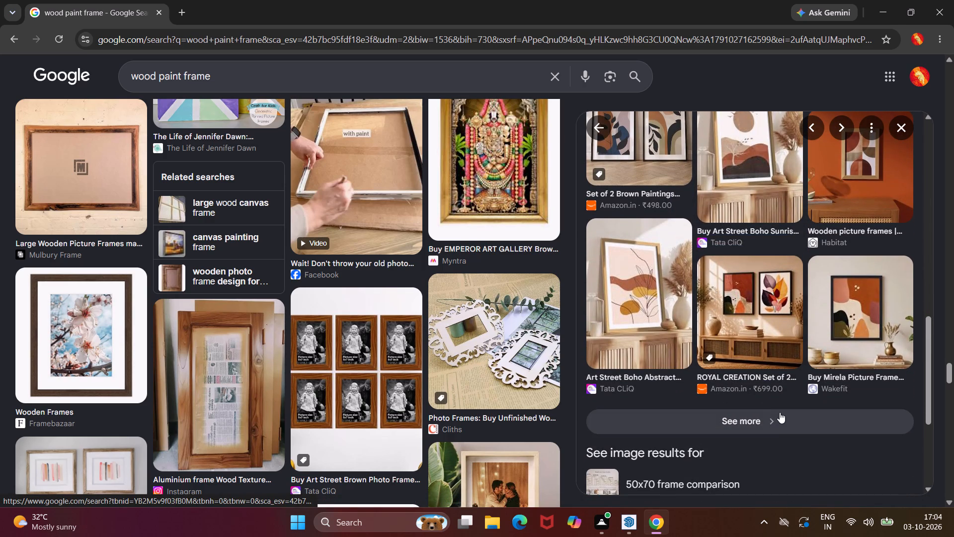
# Open the full set of images related to the 40x50cm oak frame and browse the abstract framed prints.
pyautogui.click(782, 415)
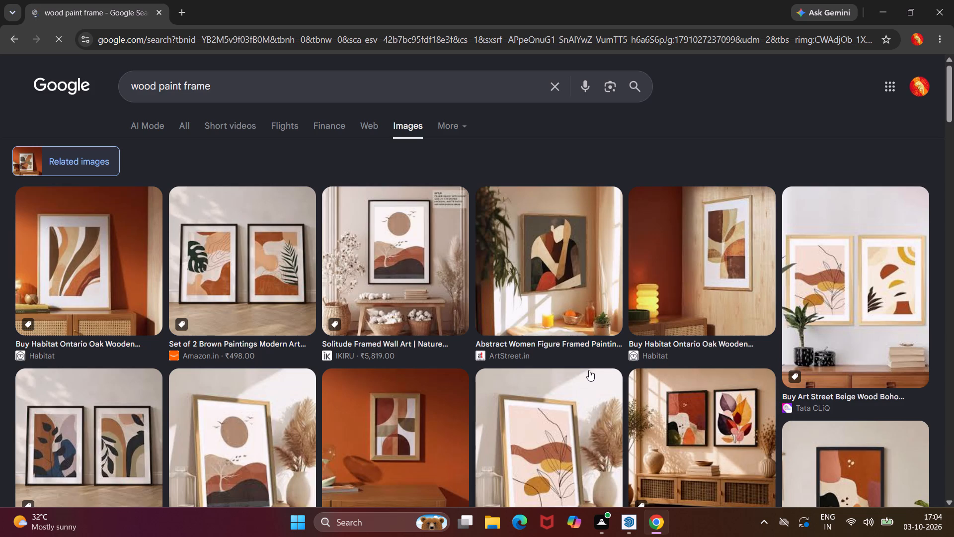
pyautogui.scroll(-3, 525, 382)
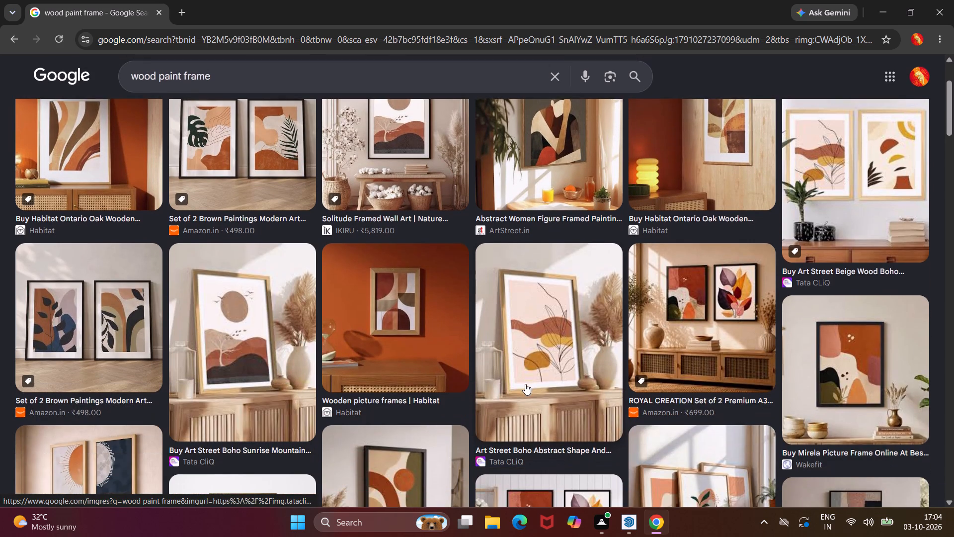
pyautogui.scroll(-3, 525, 384)
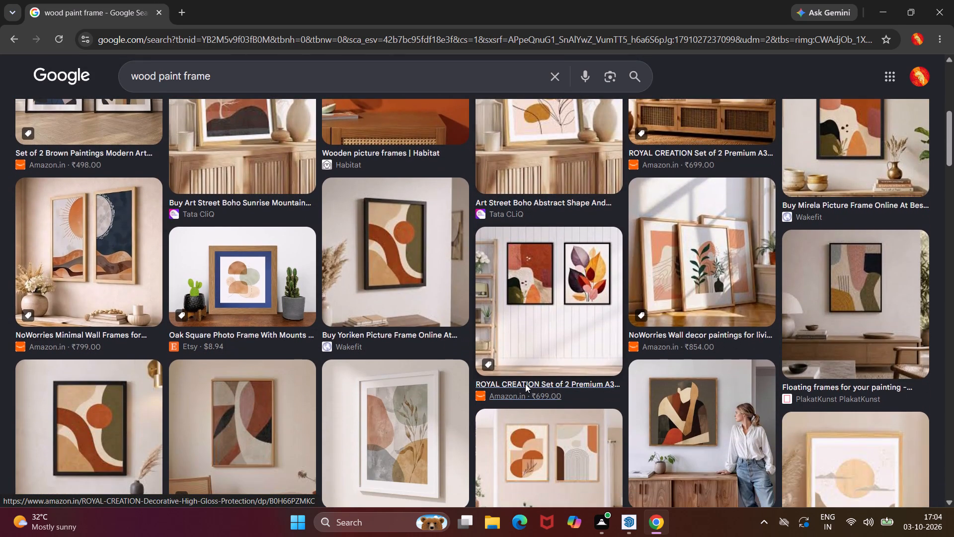
pyautogui.scroll(-3, 525, 384)
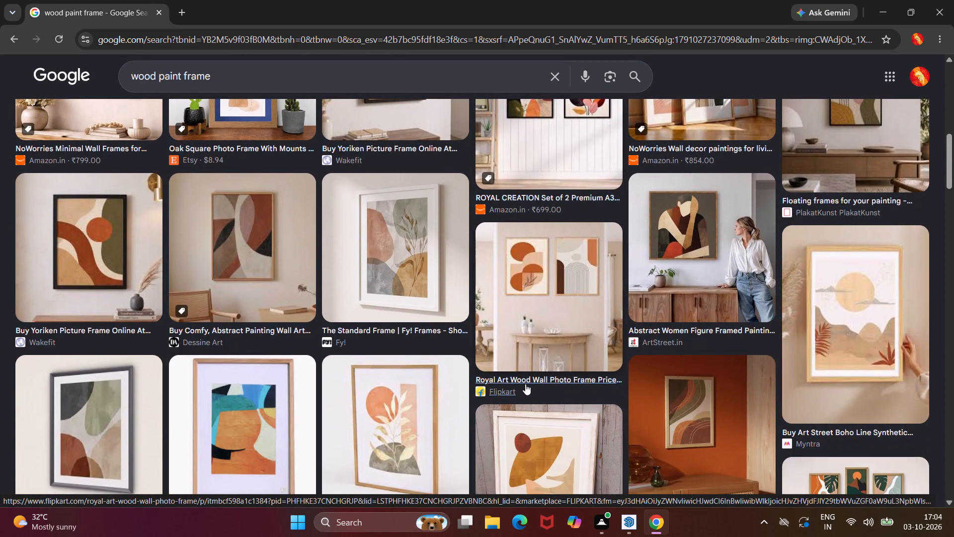
pyautogui.scroll(-3, 525, 384)
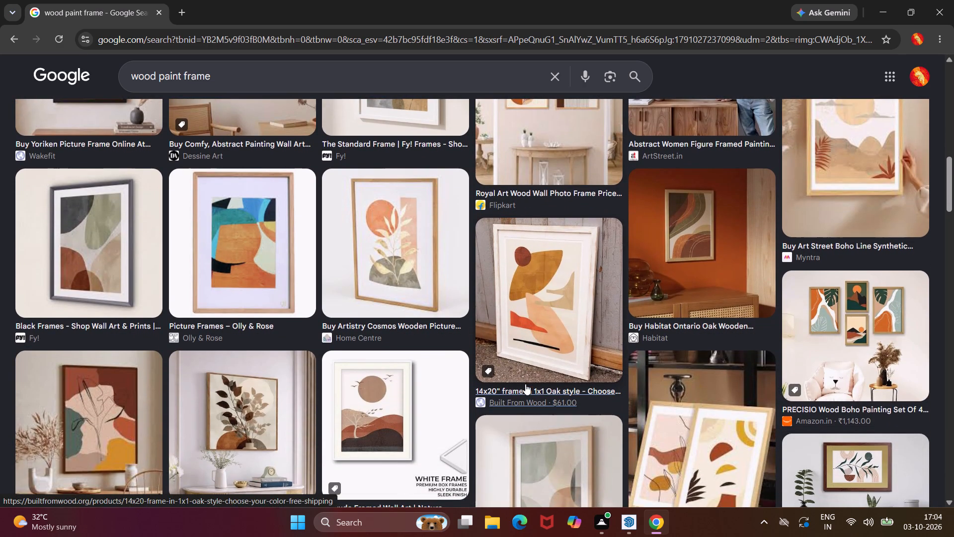
# Preview the Fy! Black Frames abstract print and examine its related images.
pyautogui.click(97, 245)
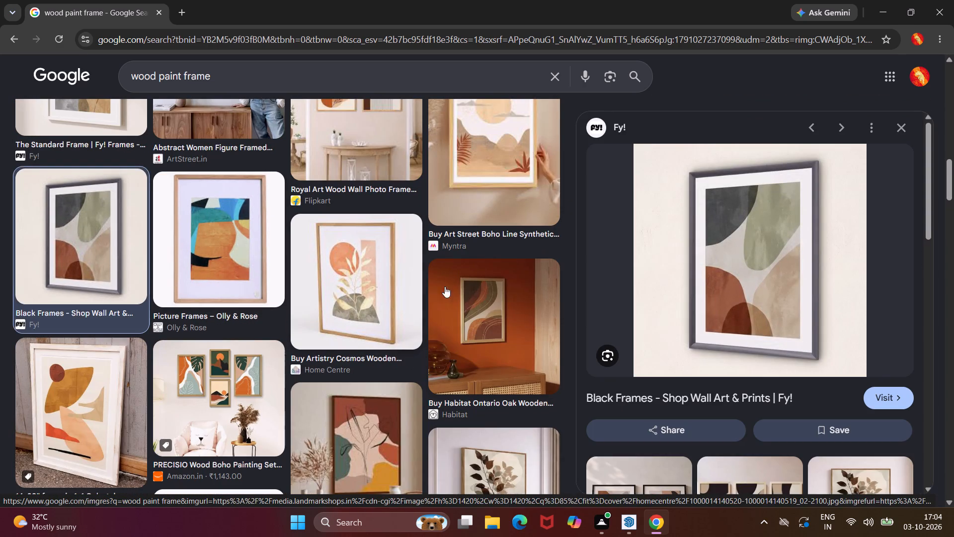
pyautogui.scroll(-7, 691, 304)
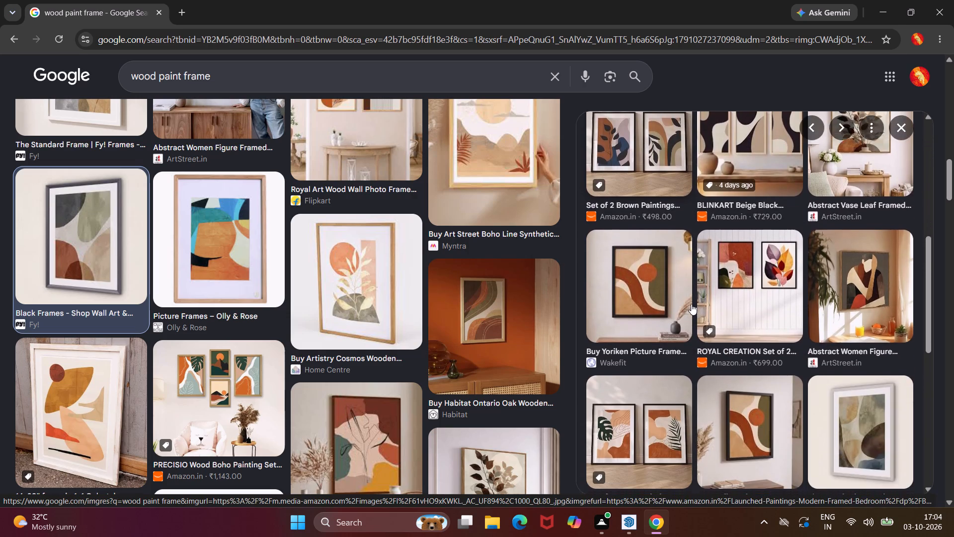
pyautogui.scroll(-2, 691, 304)
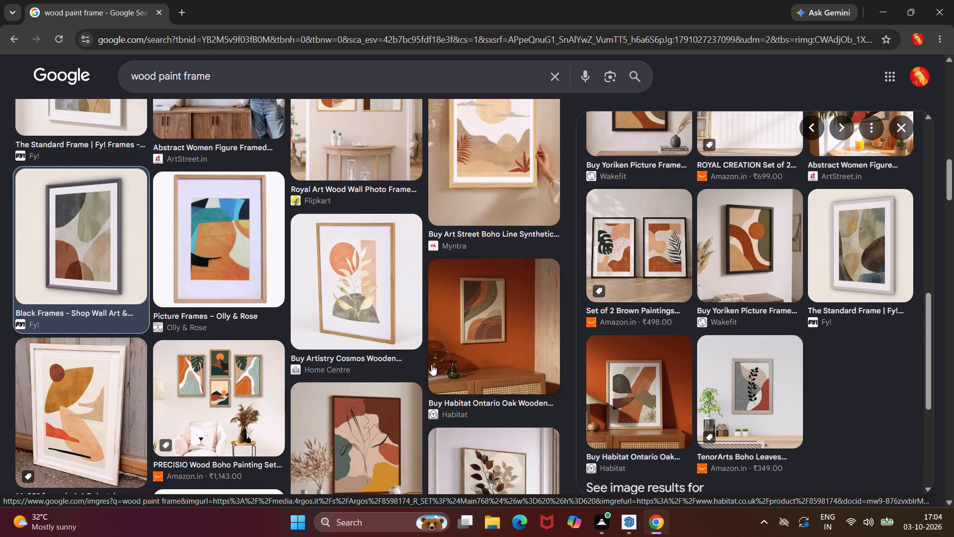
# Browse the rest of the wood paint frame image results for a suitable wood-framed abstract painting.
pyautogui.scroll(-4, 431, 364)
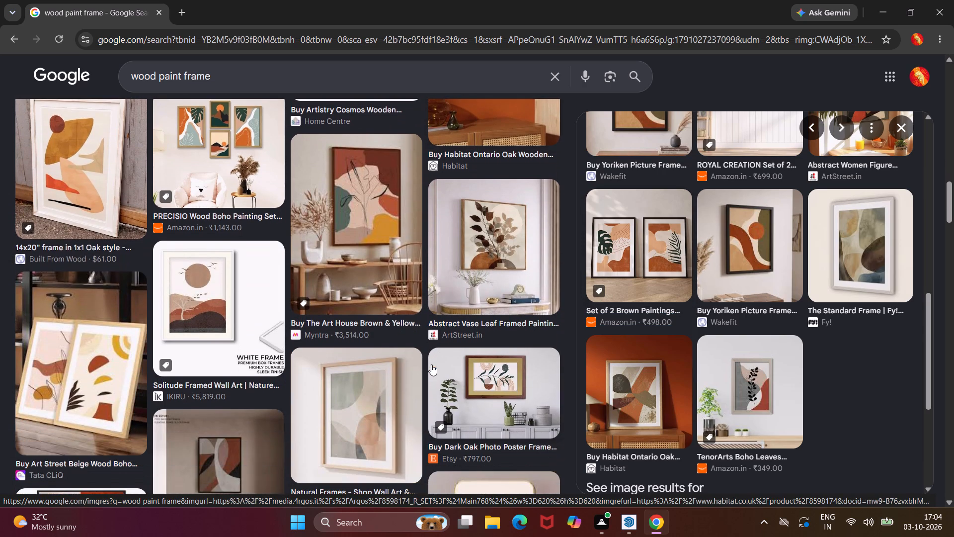
pyautogui.scroll(-12, 431, 364)
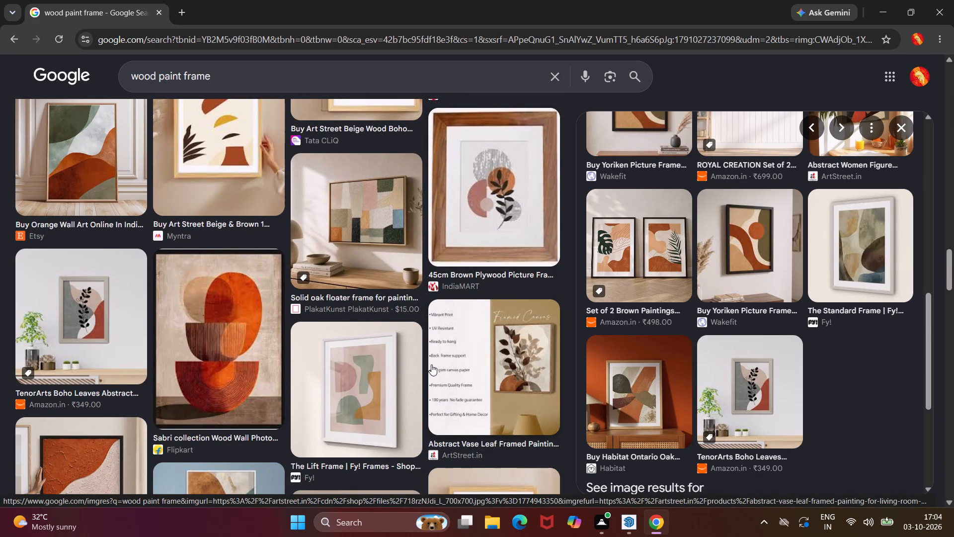
pyautogui.scroll(-4, 431, 364)
pyautogui.scroll(-1, 339, 363)
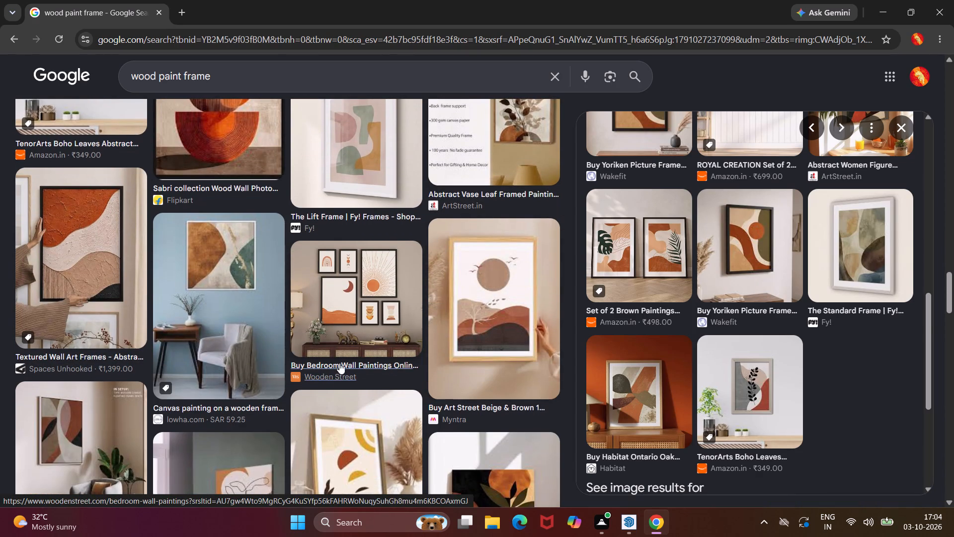
pyautogui.scroll(-6, 339, 363)
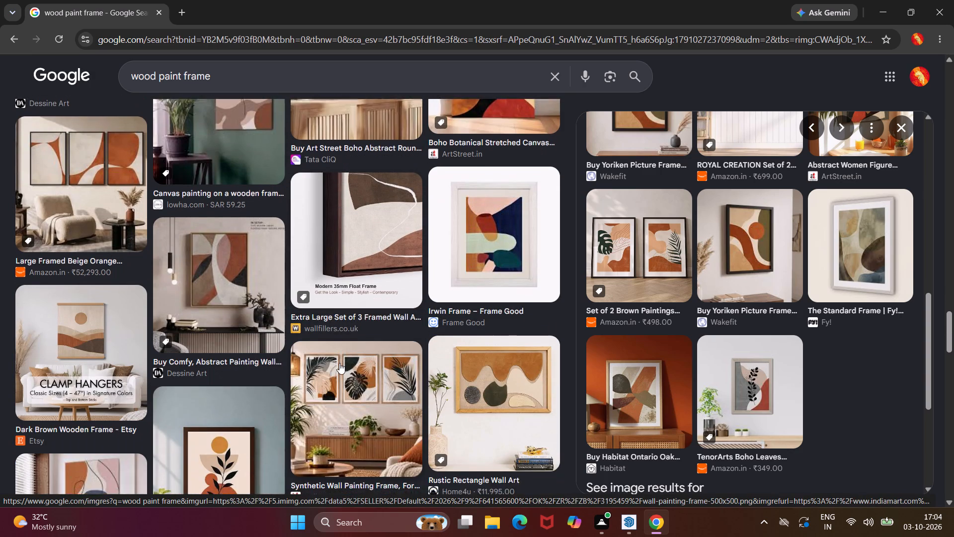
pyautogui.scroll(-5, 339, 363)
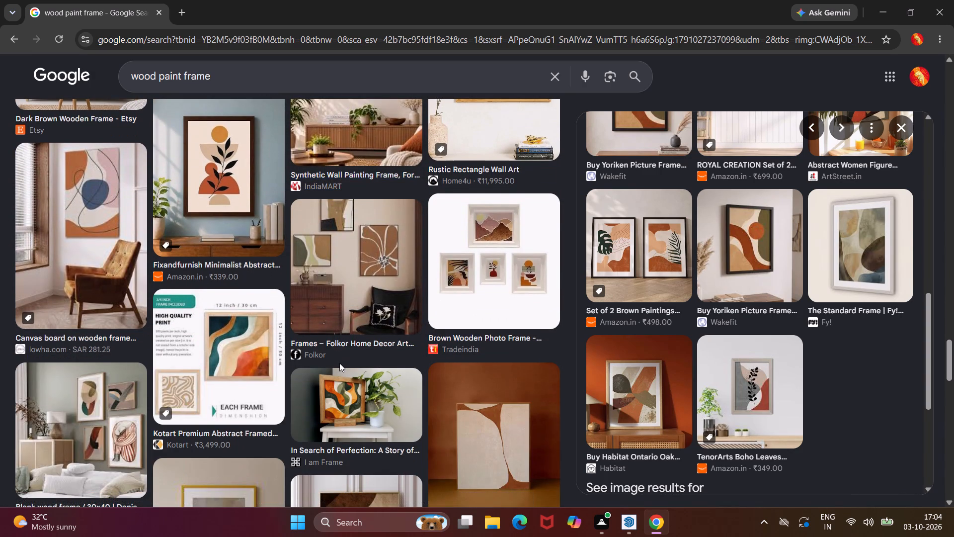
pyautogui.scroll(-7, 339, 363)
pyautogui.scroll(2, 339, 363)
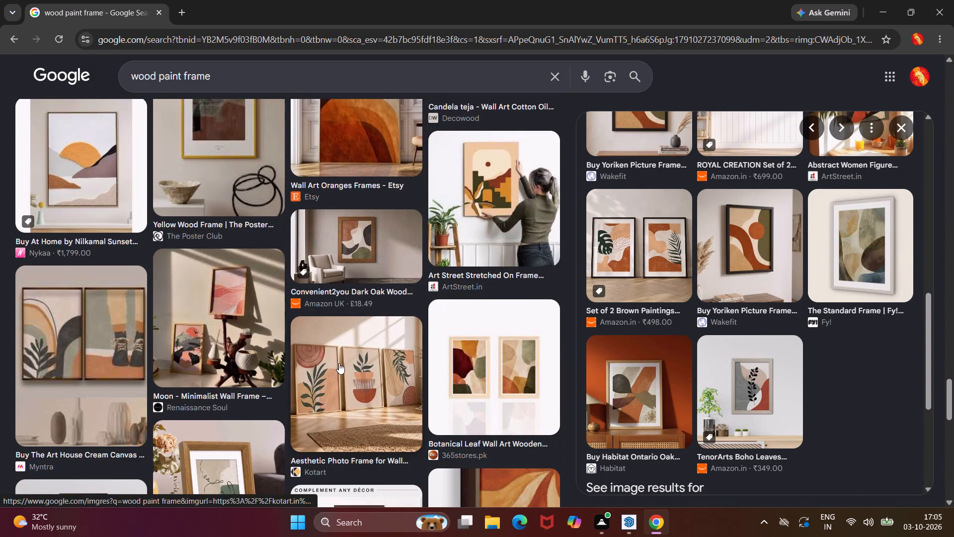
pyautogui.scroll(-2, 339, 363)
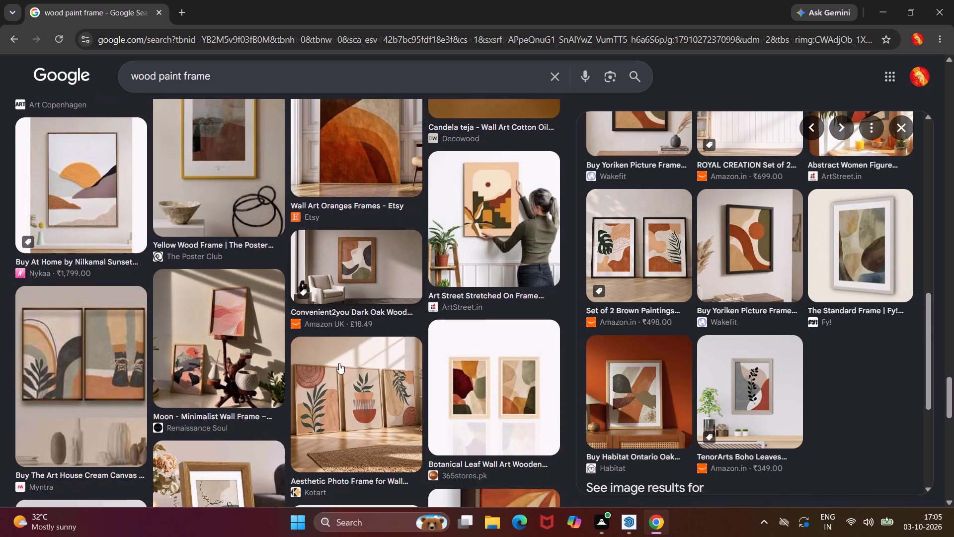
pyautogui.scroll(-10, 339, 363)
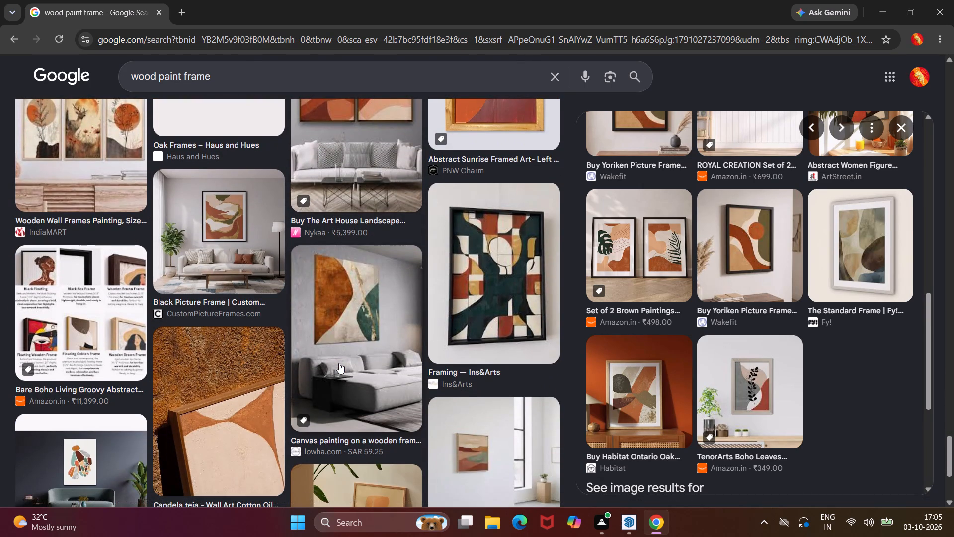
pyautogui.scroll(-5, 337, 366)
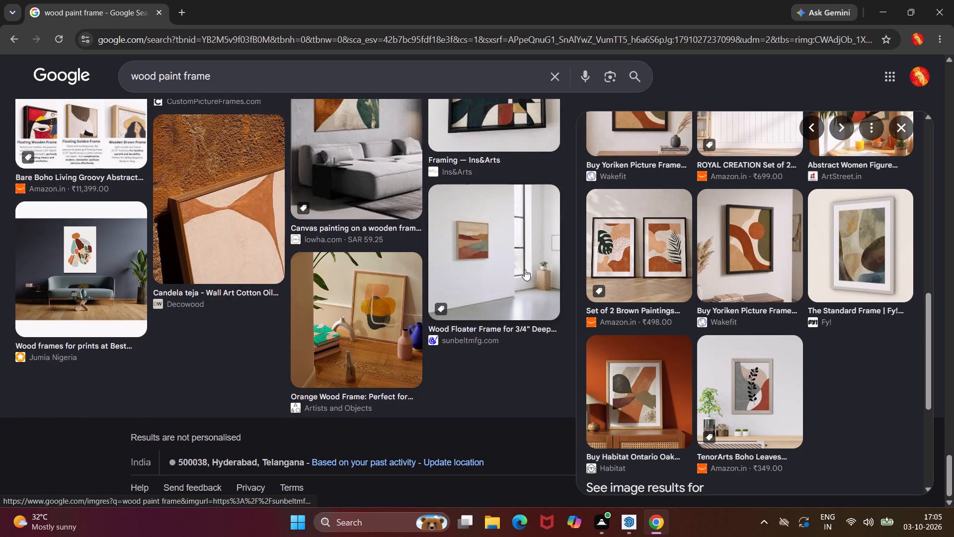
# Save the linked page of the previewed Fy! Black Frames print to Downloads as an HTML document named black-frames.
pyautogui.scroll(13, 533, 263)
pyautogui.scroll(13, 786, 194)
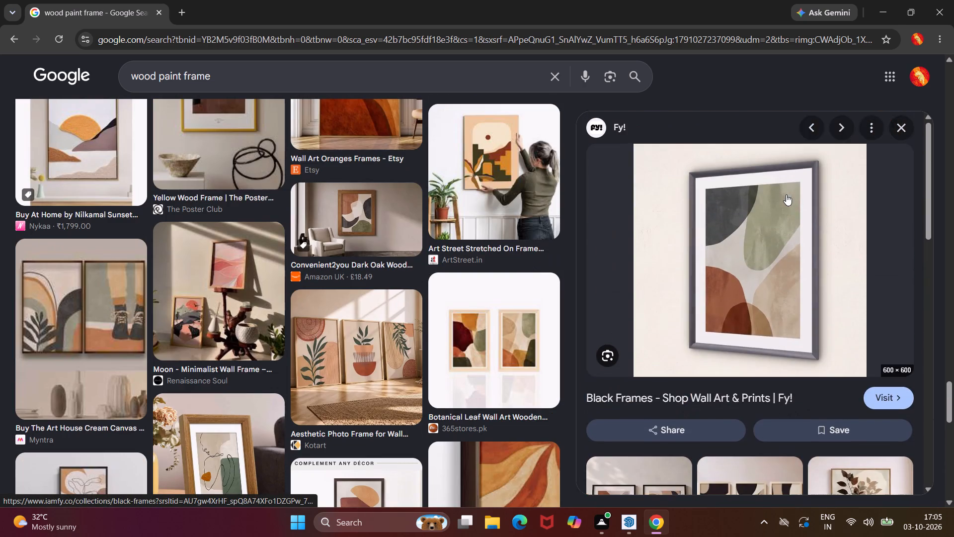
pyautogui.rightClick(745, 222)
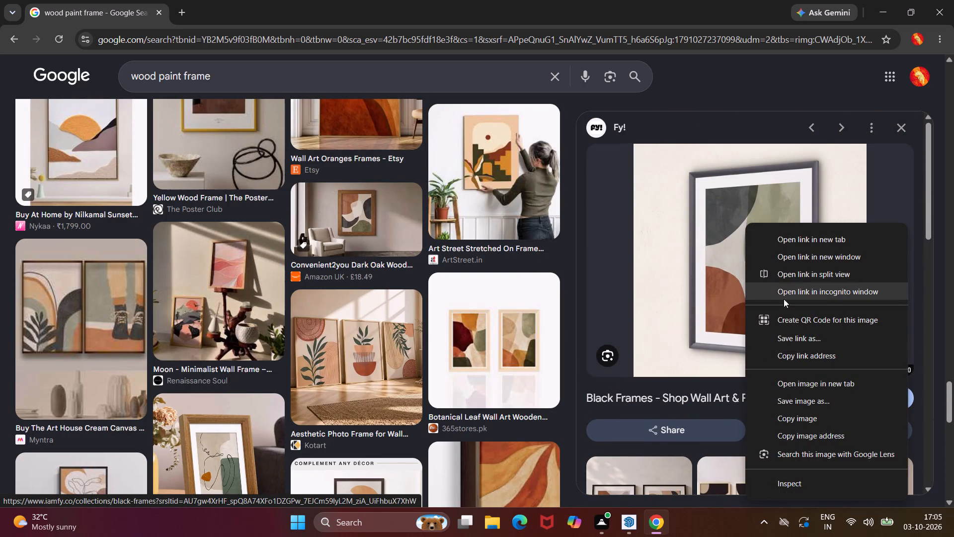
pyautogui.click(800, 332)
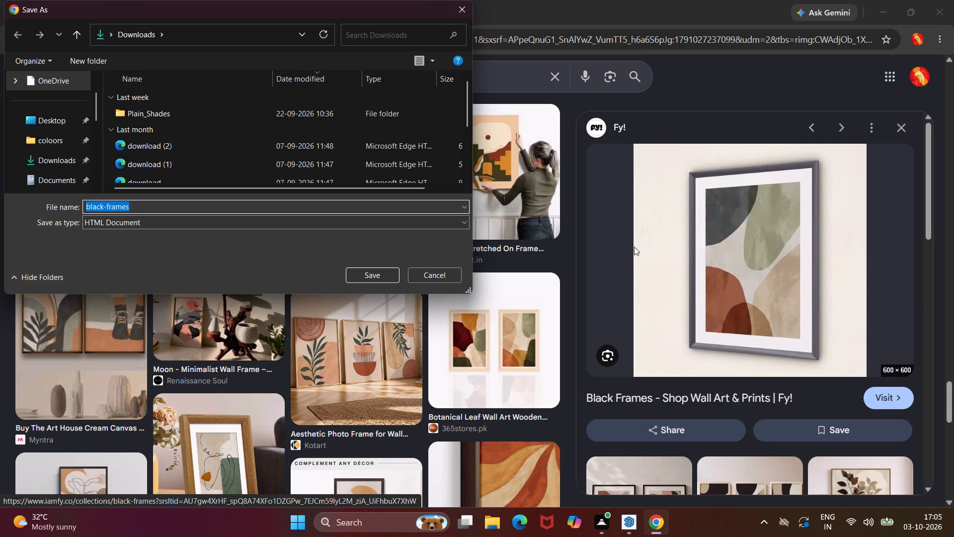
pyautogui.click(379, 277)
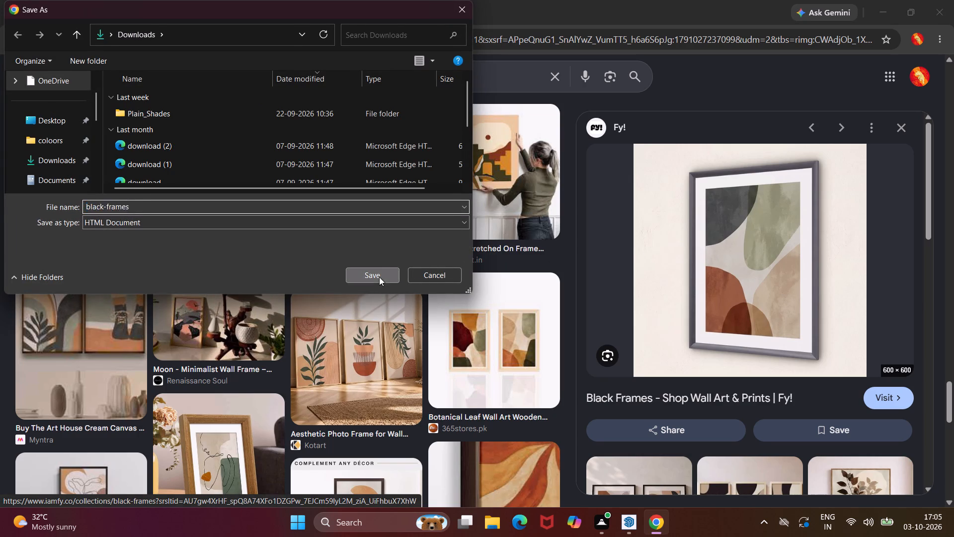
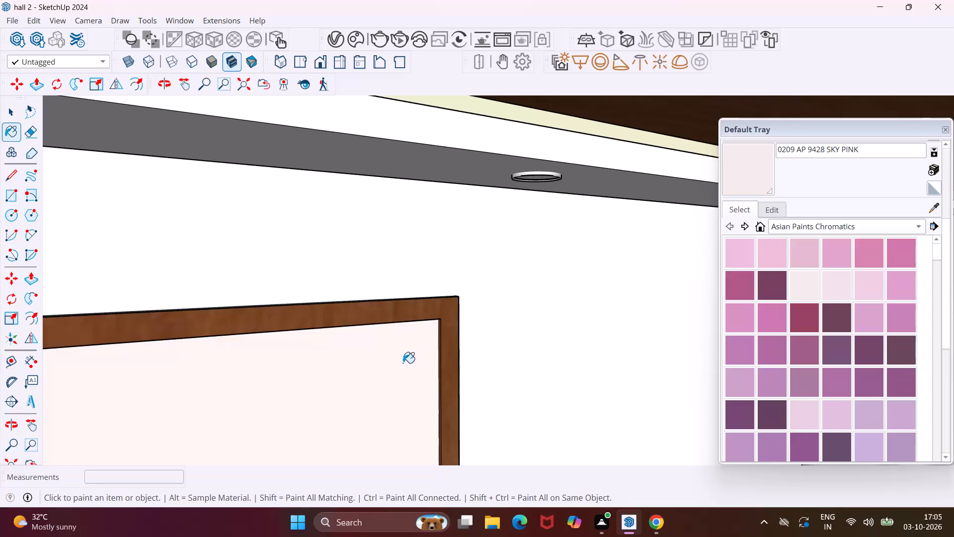
# Paint the panel inside the wooden wall frame with 0209 AP 9428 SKY PINK.
pyautogui.click(403, 363)
# Open the texture image chooser for the SKY PINK material and preview the recent images in Downloads for the framed print.
pyautogui.click(749, 208)
pyautogui.click(766, 211)
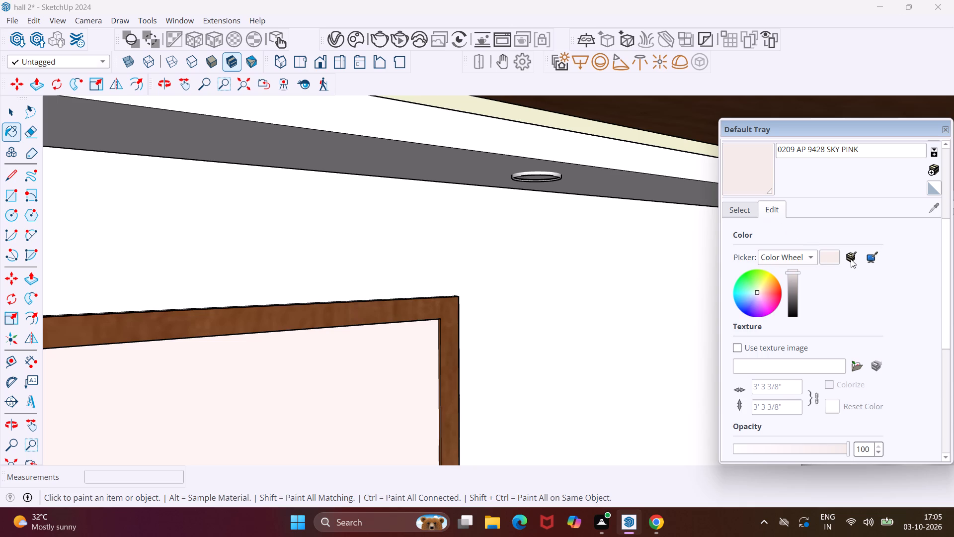
pyautogui.click(854, 370)
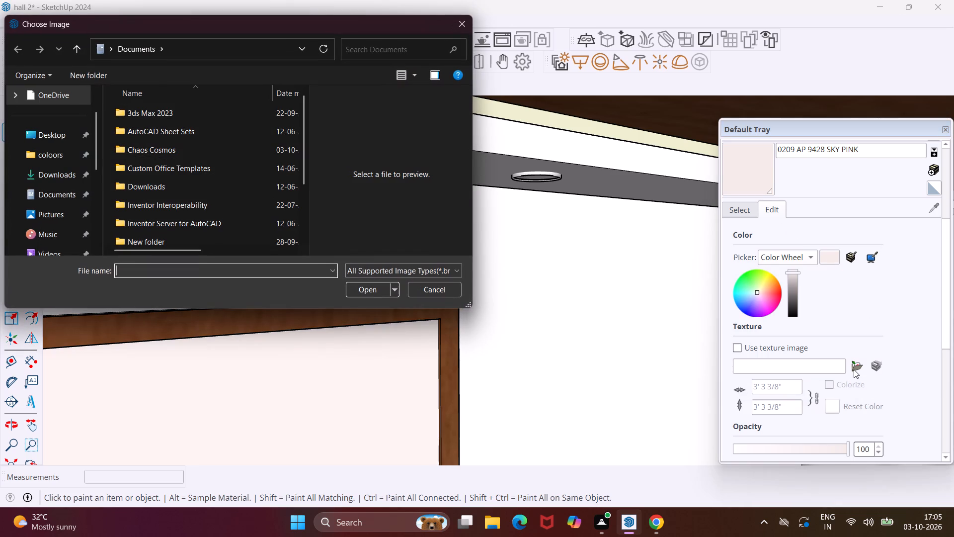
pyautogui.click(51, 182)
pyautogui.click(158, 131)
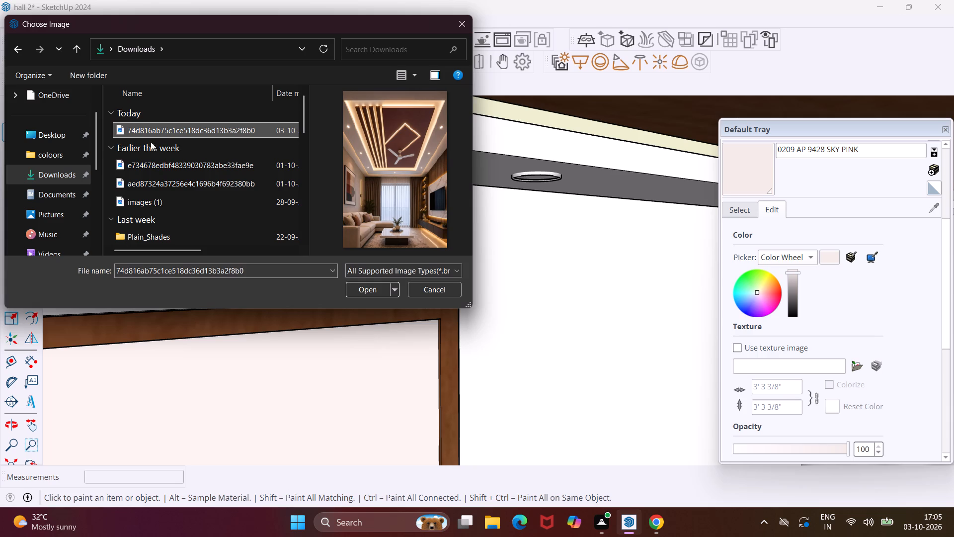
pyautogui.click(150, 155)
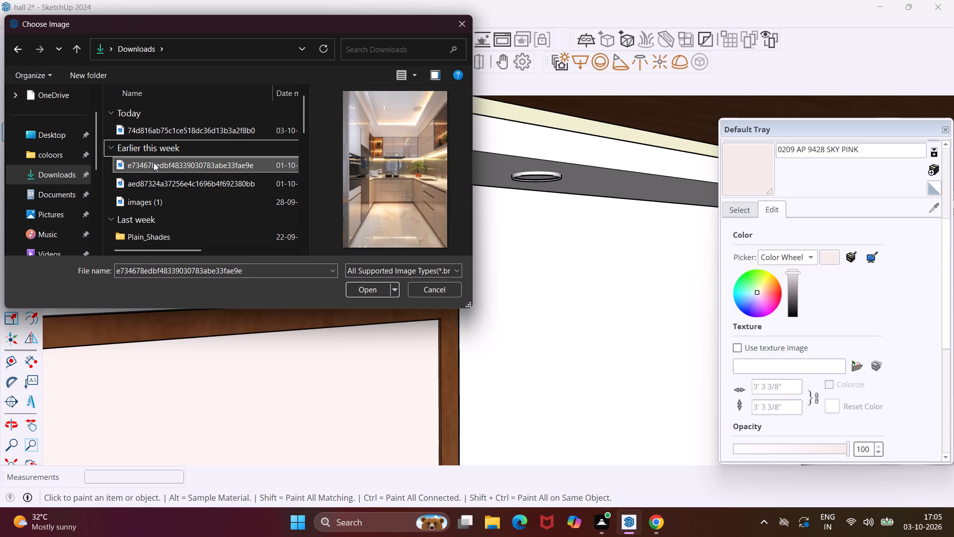
pyautogui.click(154, 163)
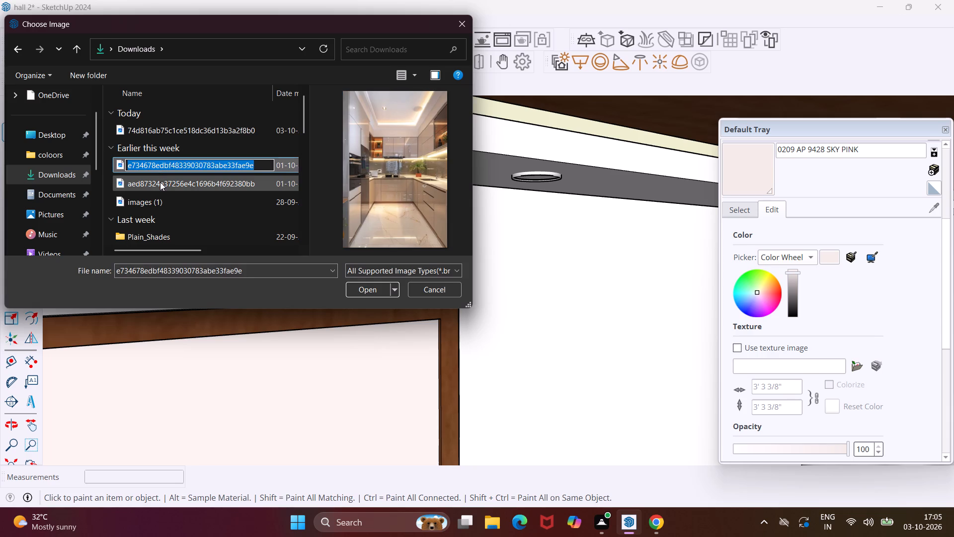
pyautogui.click(179, 177)
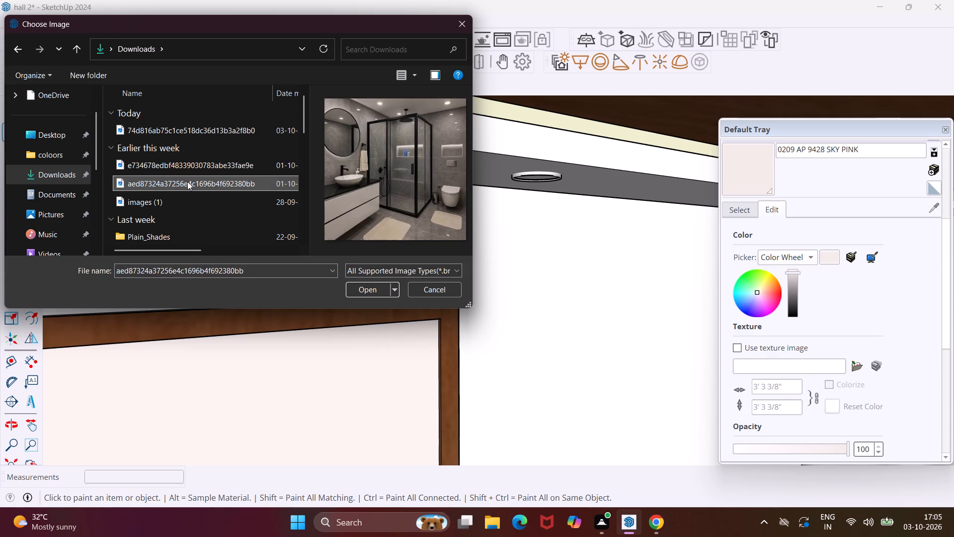
# Look through the Desktop, coloors, Downloads and Documents folders for the framed print image.
pyautogui.click(62, 137)
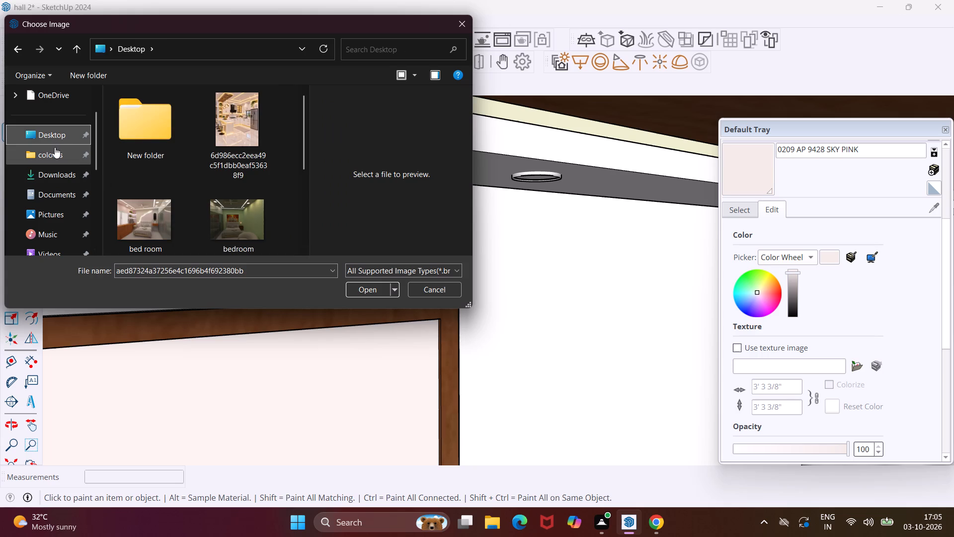
pyautogui.click(61, 155)
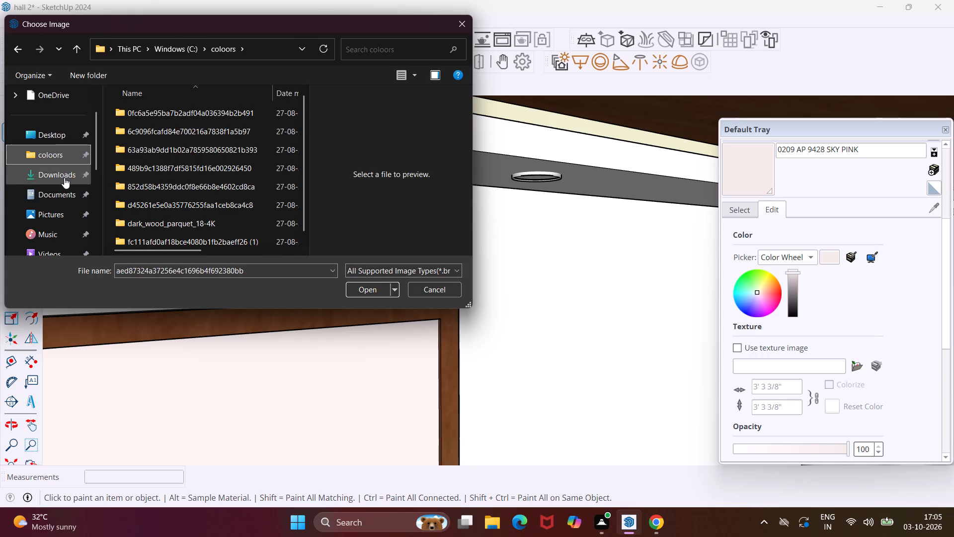
pyautogui.click(64, 178)
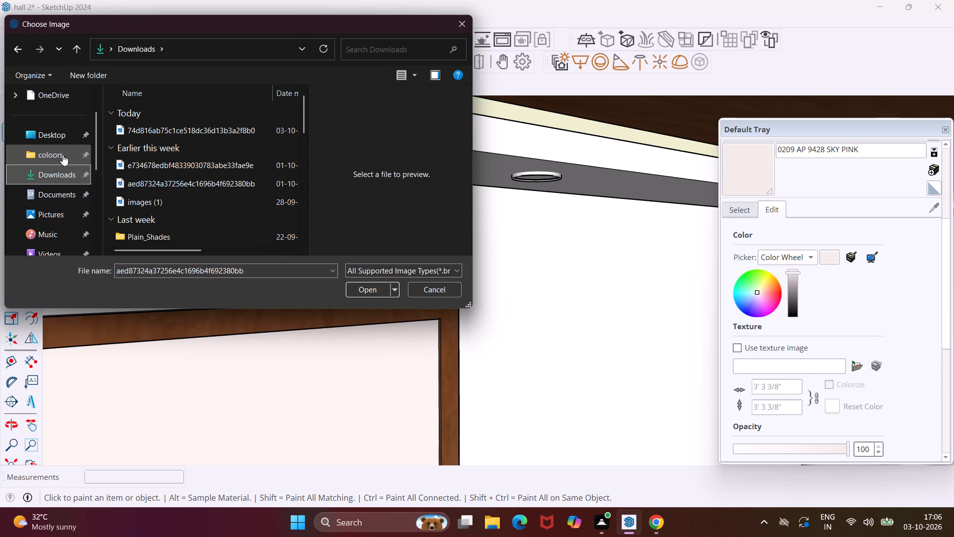
pyautogui.click(63, 154)
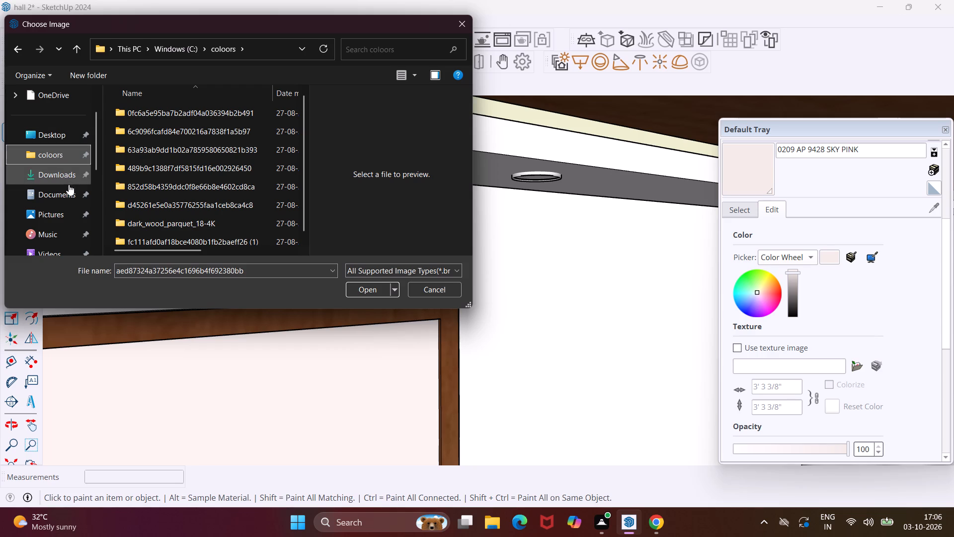
pyautogui.click(69, 187)
pyautogui.scroll(-2, 162, 163)
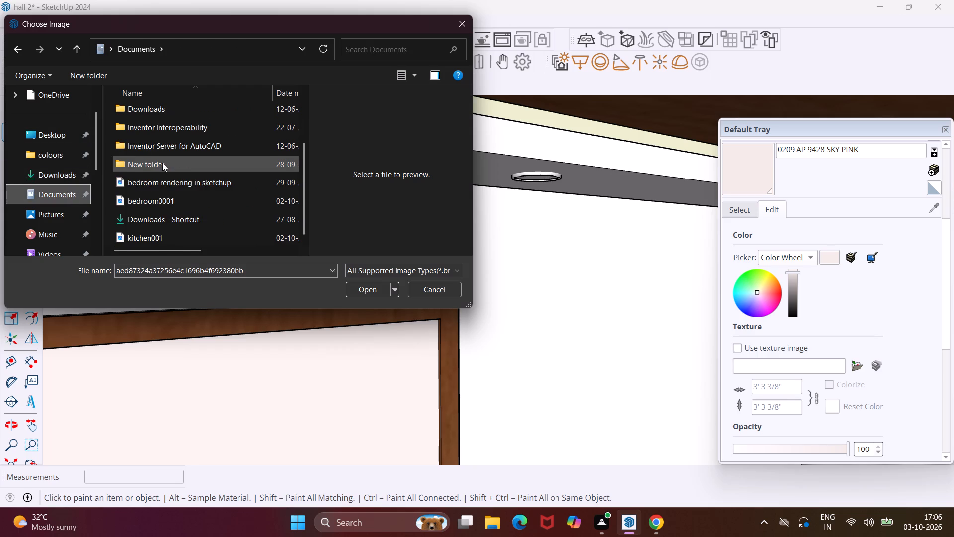
pyautogui.scroll(-1, 162, 163)
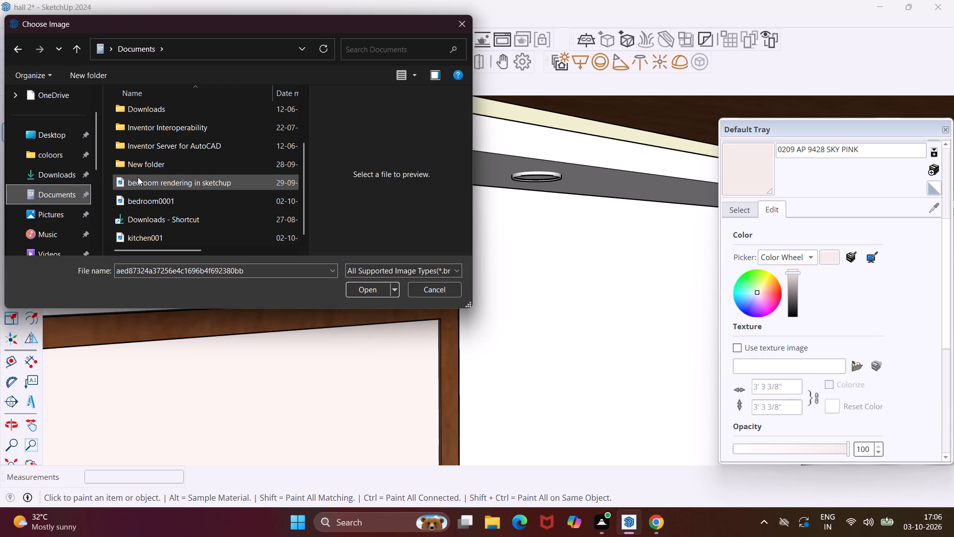
pyautogui.scroll(-5, 157, 198)
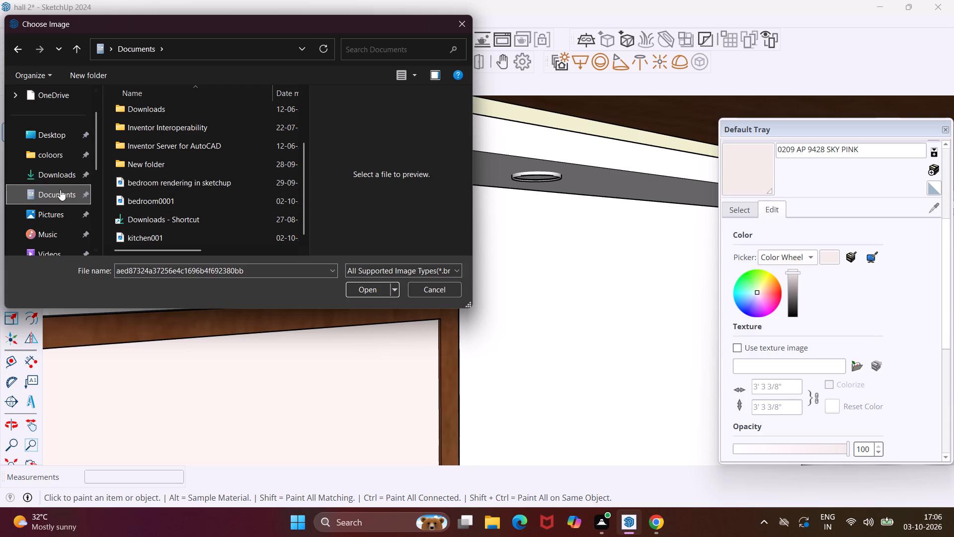
# Search the full Downloads list and the Documents folder again for the framed print image.
pyautogui.click(63, 170)
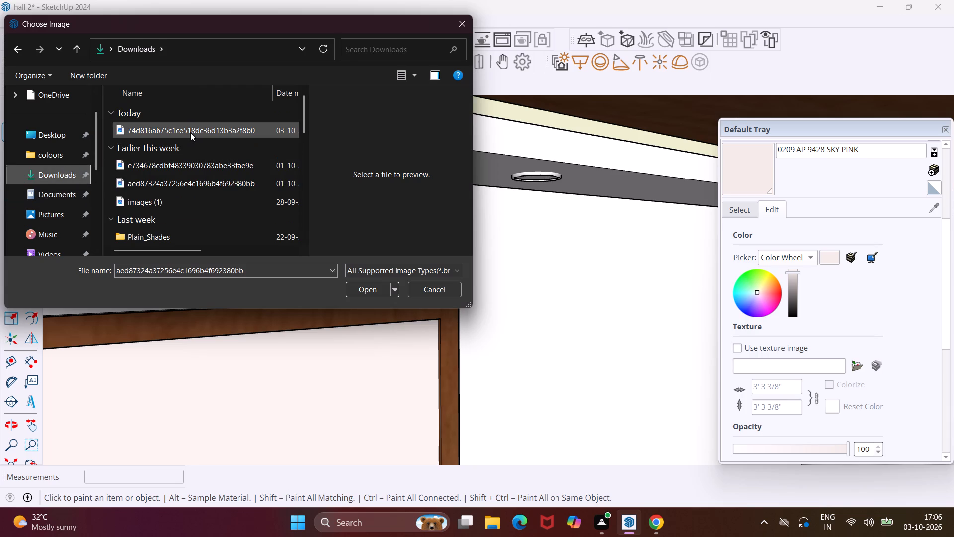
pyautogui.click(190, 131)
pyautogui.scroll(-3, 193, 174)
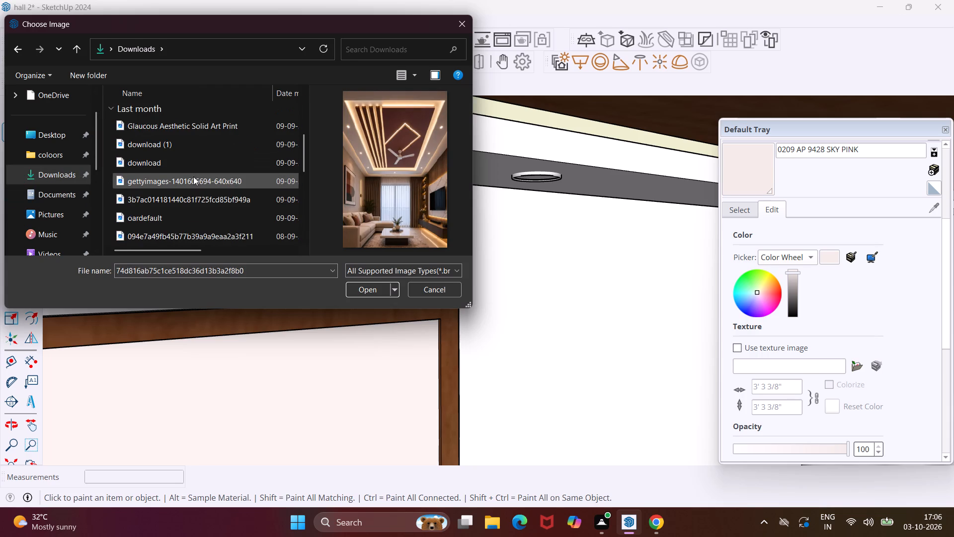
pyautogui.scroll(-6, 193, 177)
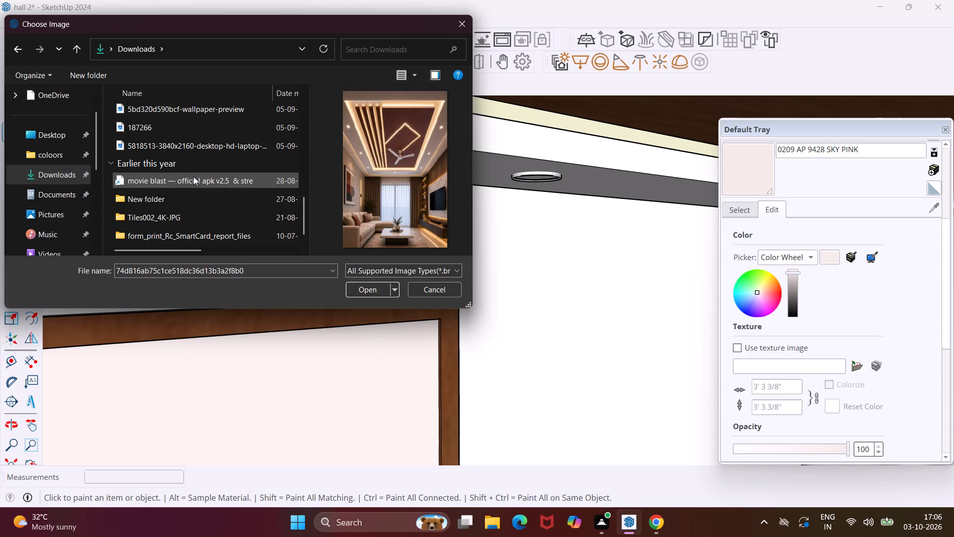
pyautogui.scroll(-4, 193, 177)
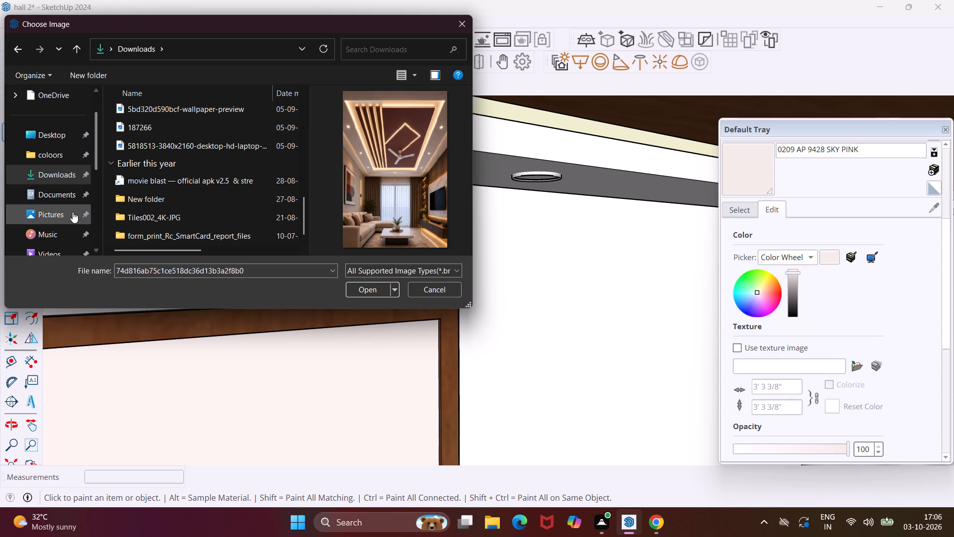
pyautogui.click(67, 190)
pyautogui.scroll(-11, 146, 191)
pyautogui.scroll(-4, 150, 232)
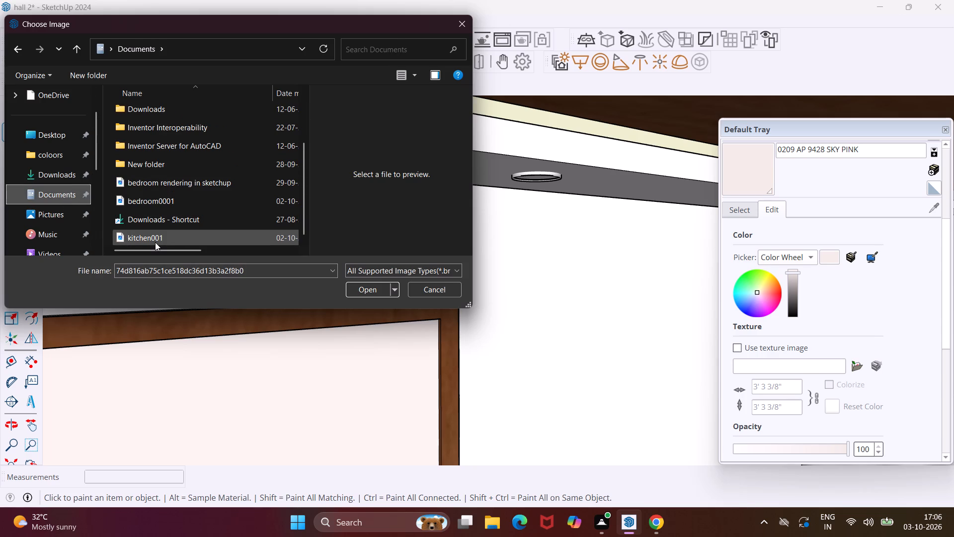
pyautogui.scroll(-3, 155, 242)
pyautogui.click(170, 222)
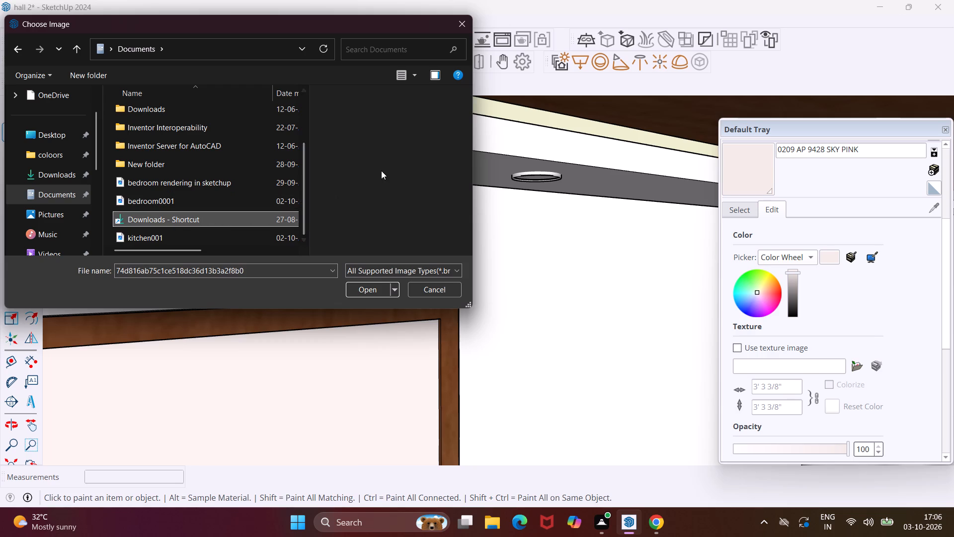
# Switch to Chrome and save the previewed Fy! Black Frames print image to Downloads as a WEBP file.
pyautogui.click(665, 519)
pyautogui.rightClick(725, 241)
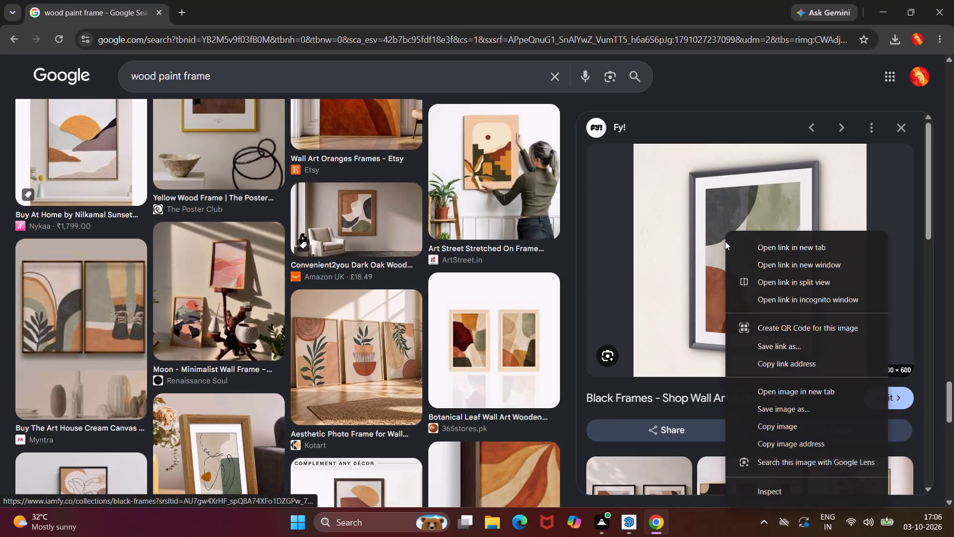
pyautogui.click(780, 405)
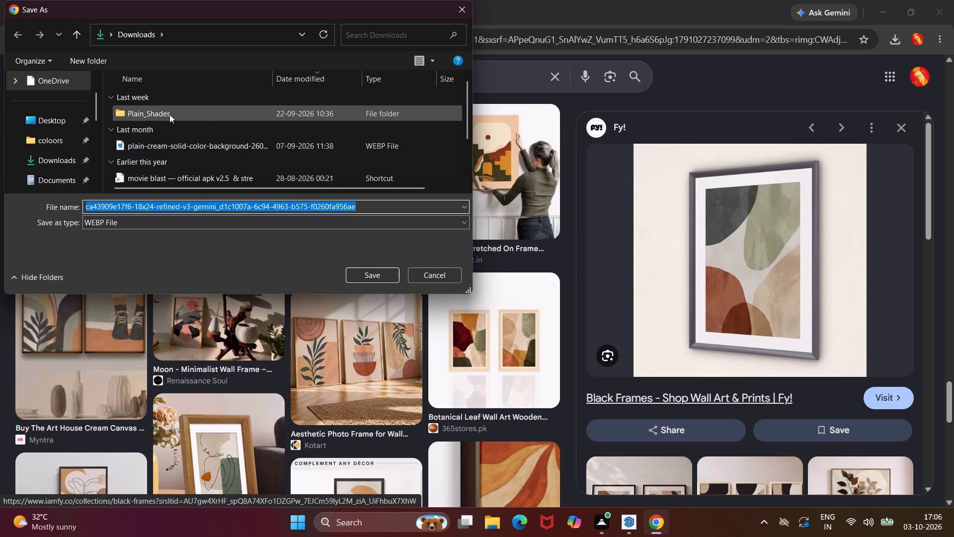
pyautogui.click(377, 272)
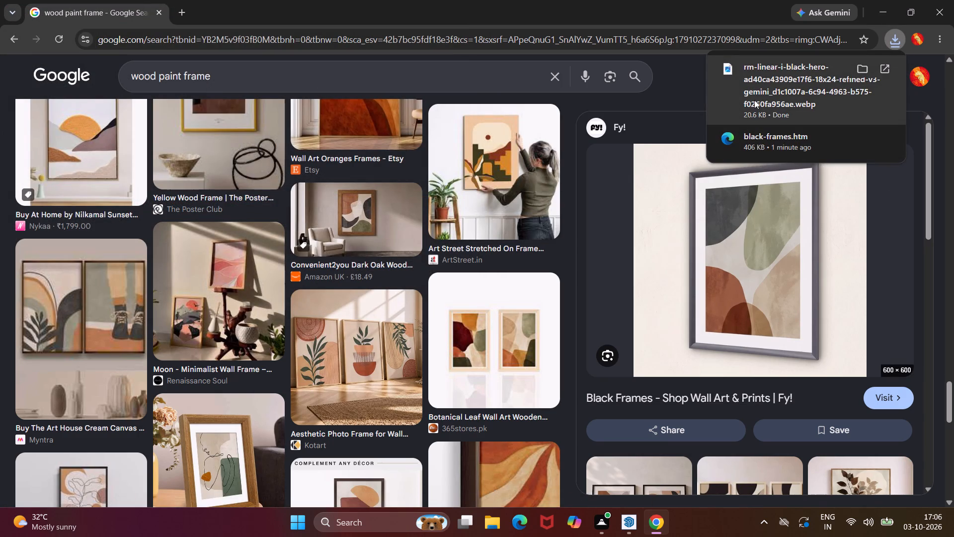
# Switch back to SketchUp and check Downloads and its Plain_Shades subfolder in the texture image chooser for the saved framed print.
pyautogui.click(631, 522)
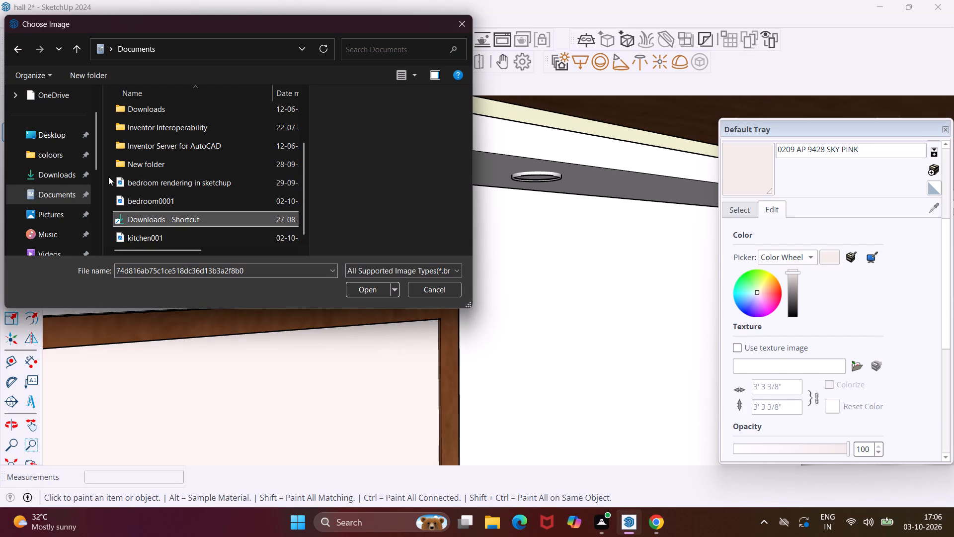
pyautogui.click(72, 178)
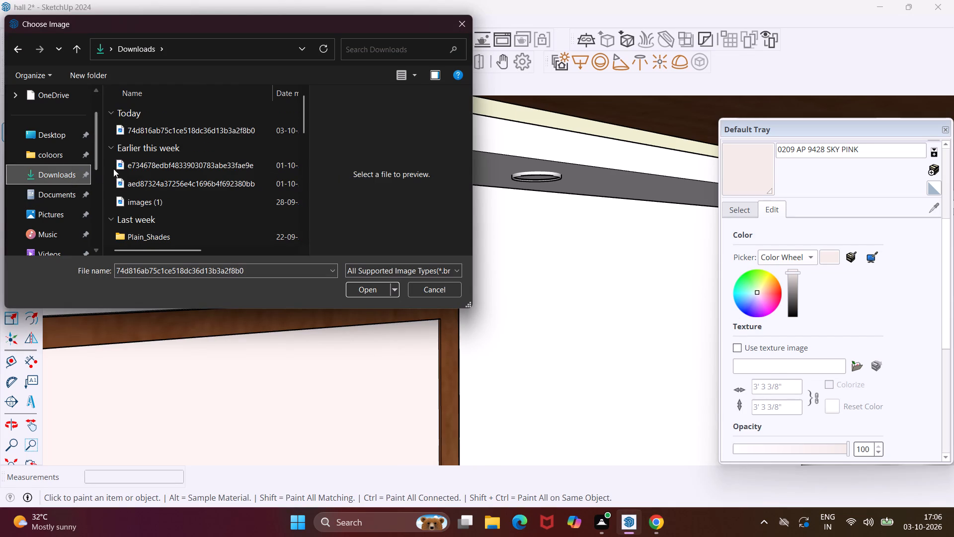
pyautogui.click(155, 130)
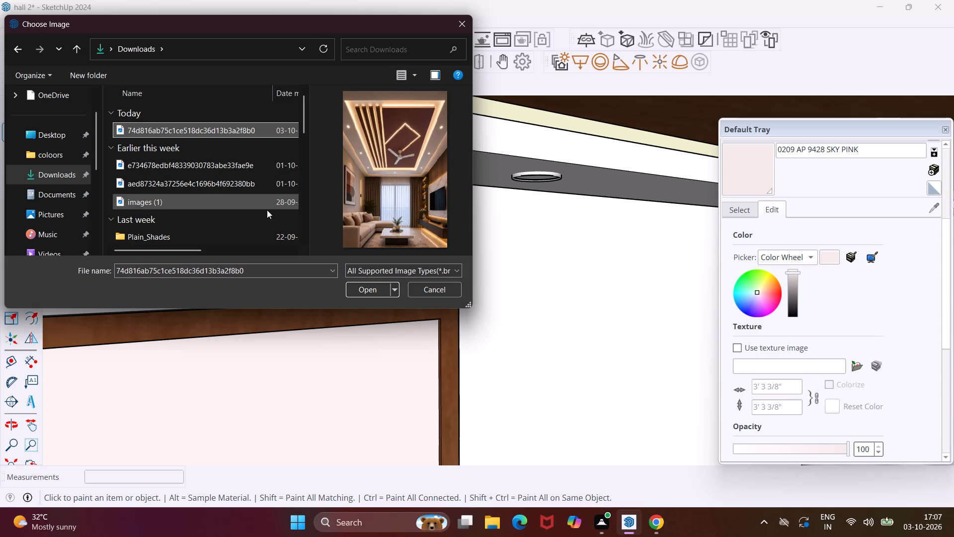
pyautogui.scroll(-2, 234, 210)
pyautogui.click(235, 145)
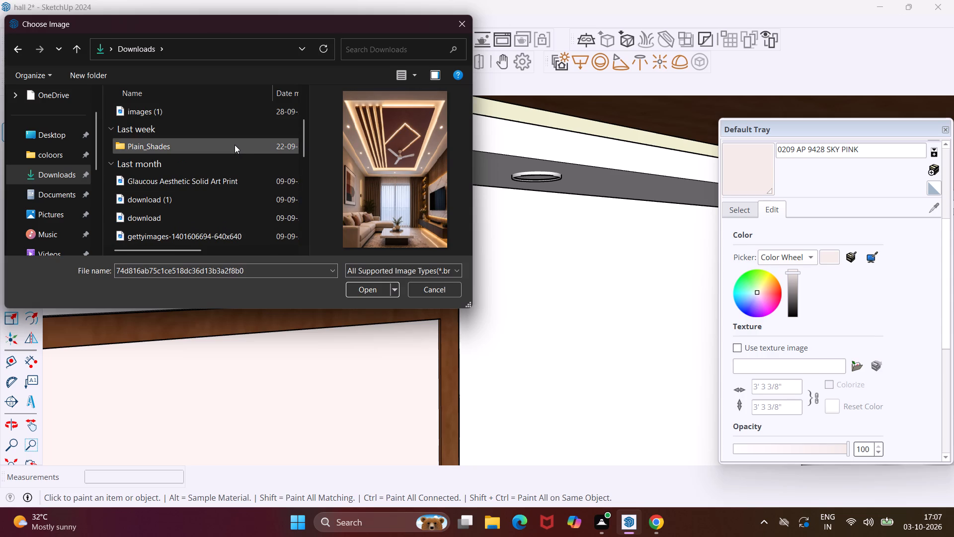
pyautogui.doubleClick(235, 145)
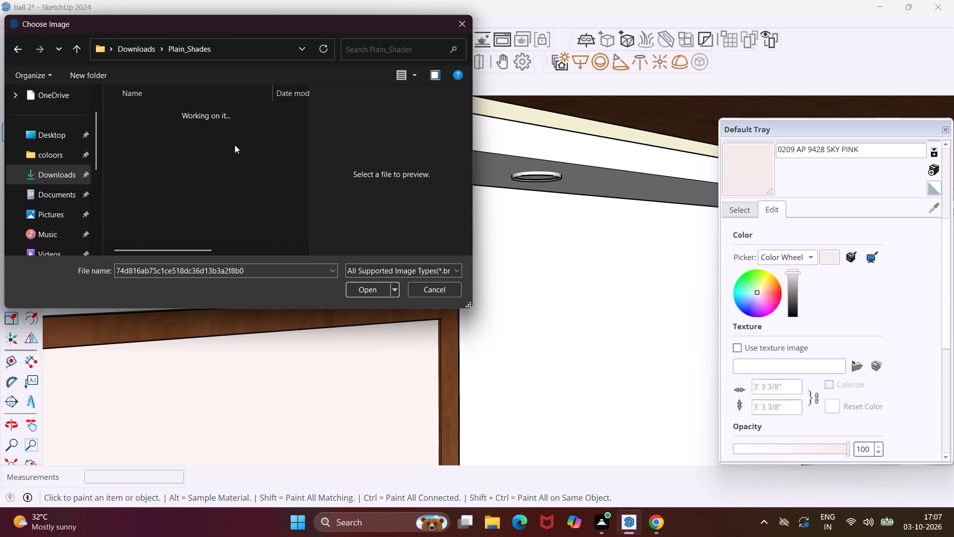
pyautogui.click(228, 137)
pyautogui.doubleClick(228, 137)
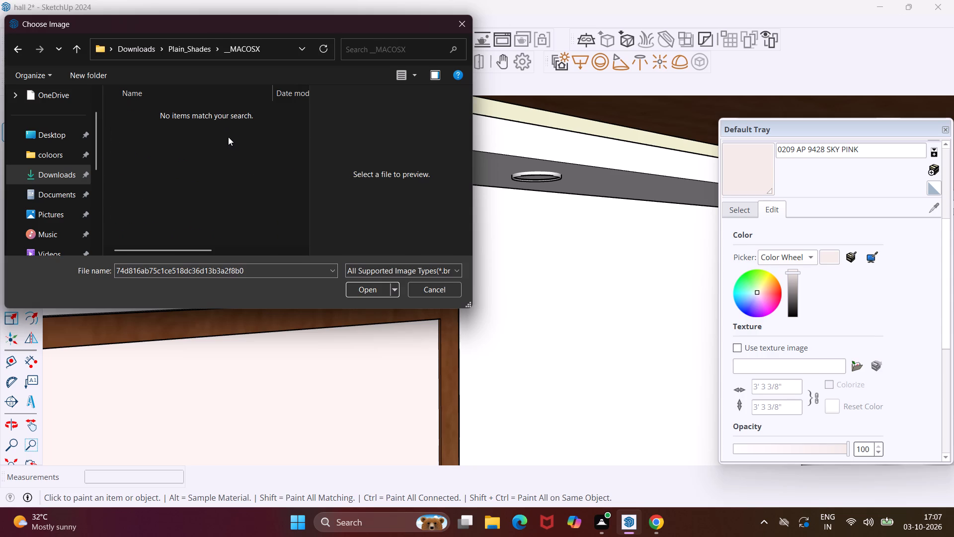
pyautogui.click(5, 53)
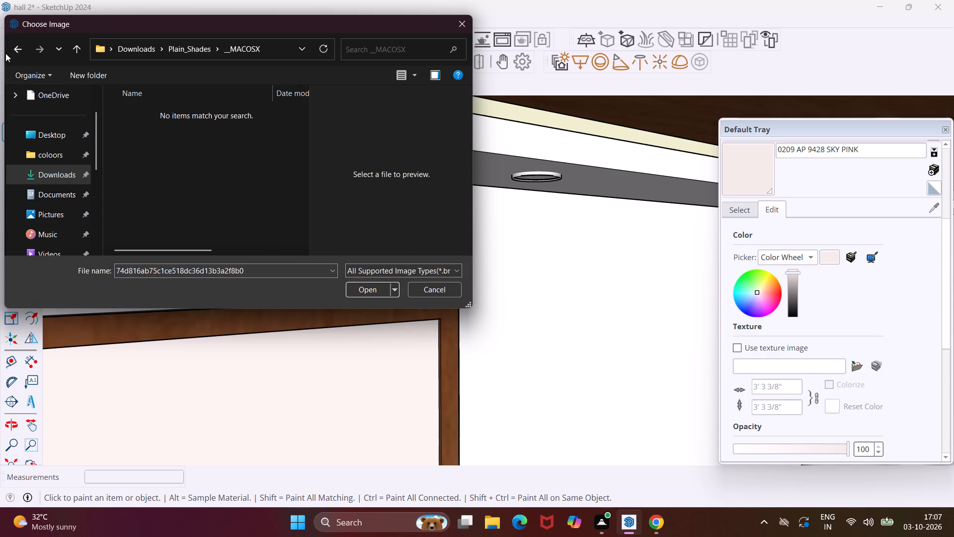
pyautogui.click(14, 54)
pyautogui.click(11, 56)
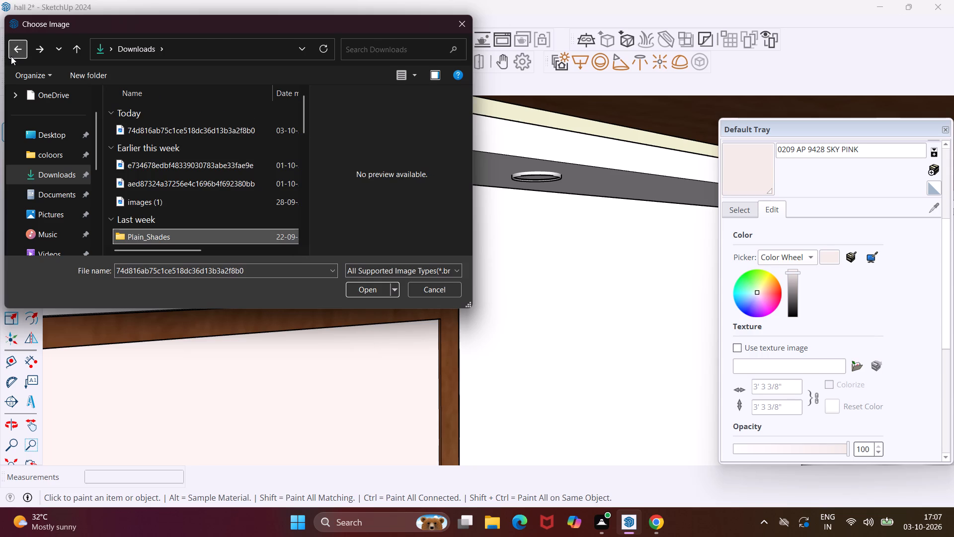
pyautogui.scroll(4, 160, 132)
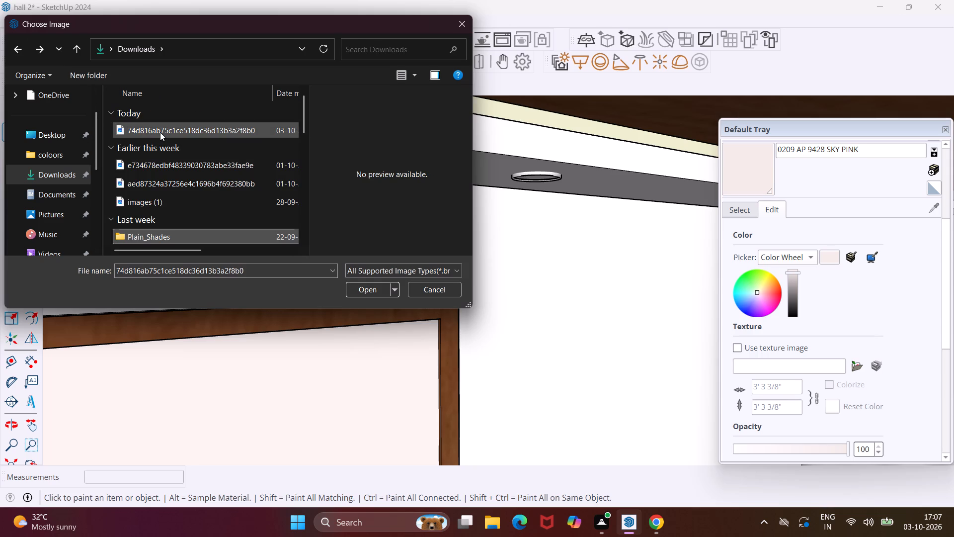
# Preview the Downloads images dated earlier this week and last month in search of the framed print.
pyautogui.click(171, 163)
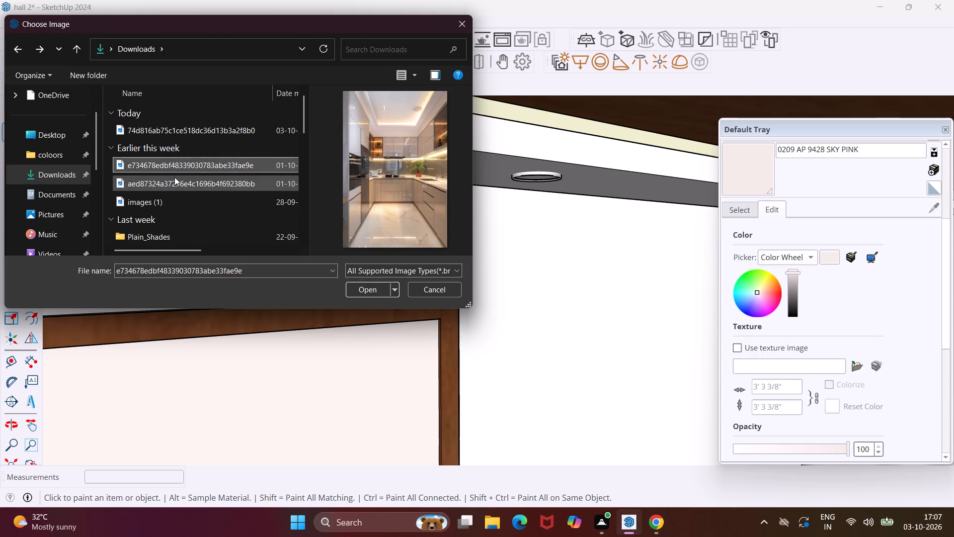
pyautogui.click(174, 177)
pyautogui.click(171, 193)
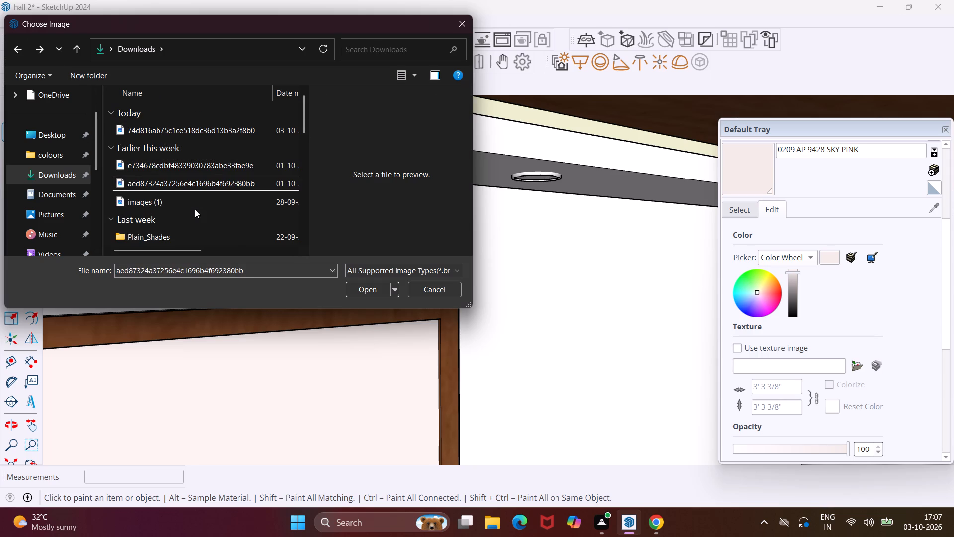
pyautogui.scroll(-2, 195, 209)
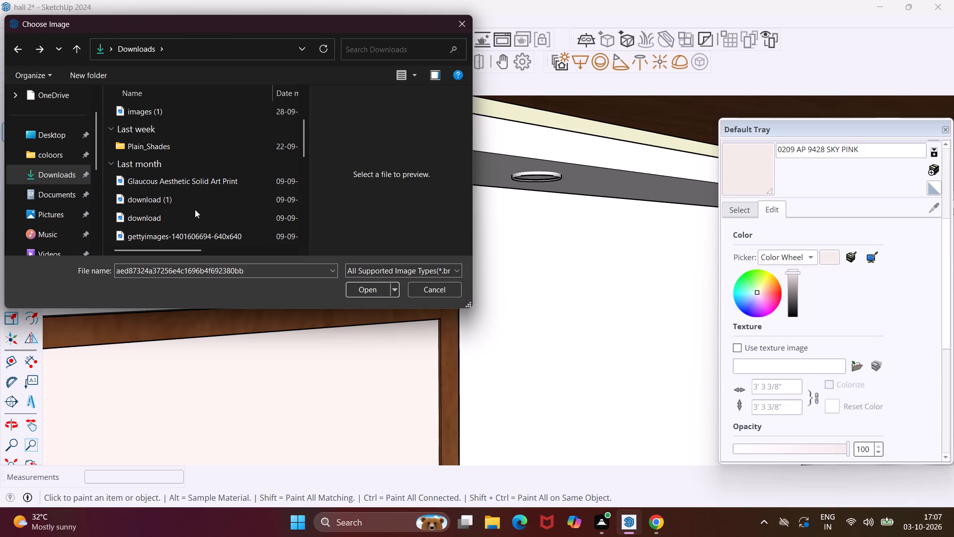
pyautogui.click(189, 204)
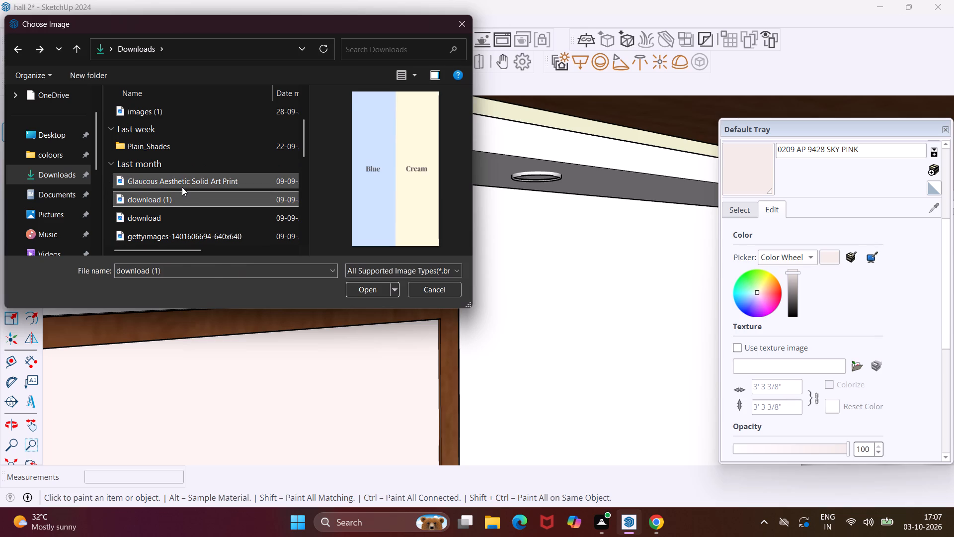
pyautogui.click(182, 187)
pyautogui.click(181, 213)
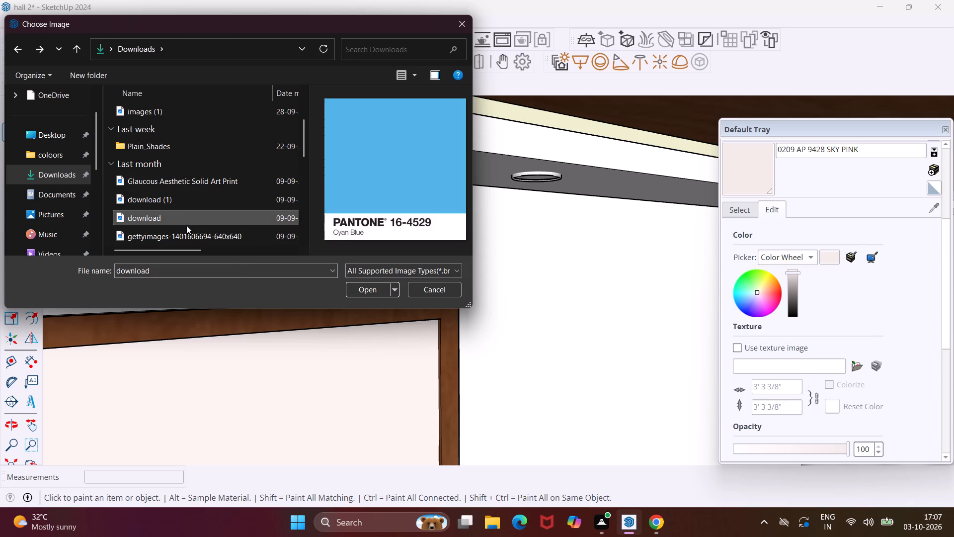
pyautogui.click(187, 229)
pyautogui.scroll(-2, 187, 229)
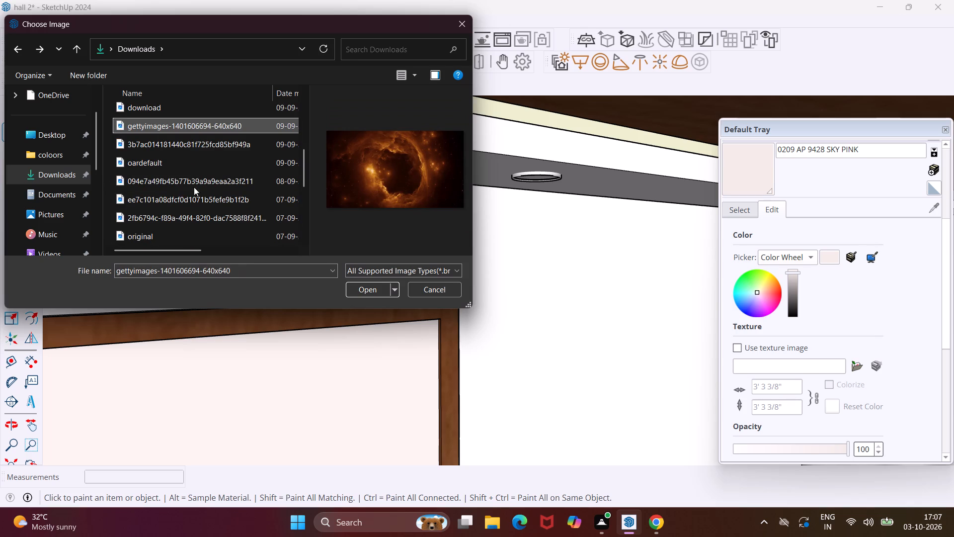
pyautogui.click(196, 170)
pyautogui.click(196, 151)
pyautogui.click(198, 188)
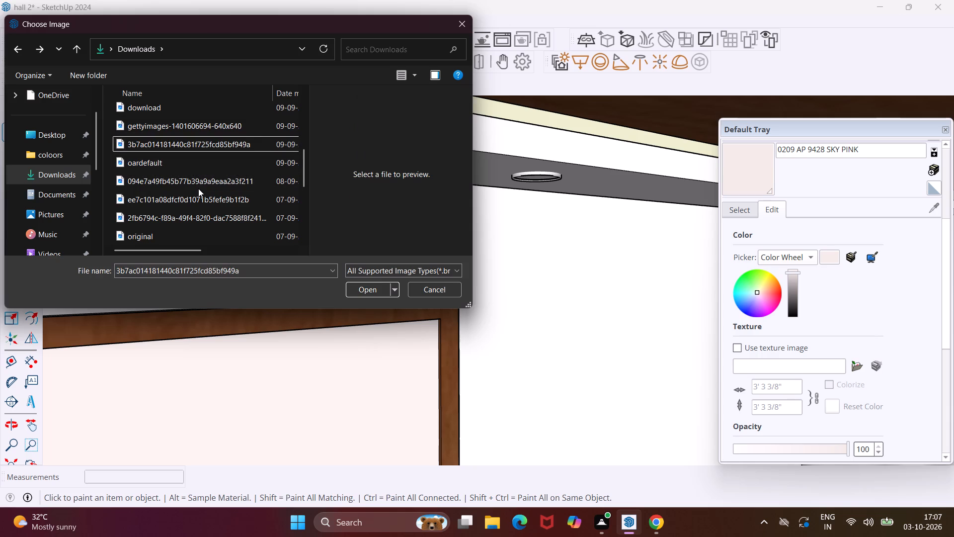
pyautogui.click(208, 202)
pyautogui.click(215, 216)
# Check the remaining older images and folders in Downloads for the framed print, and close the image chooser.
pyautogui.scroll(-1, 217, 216)
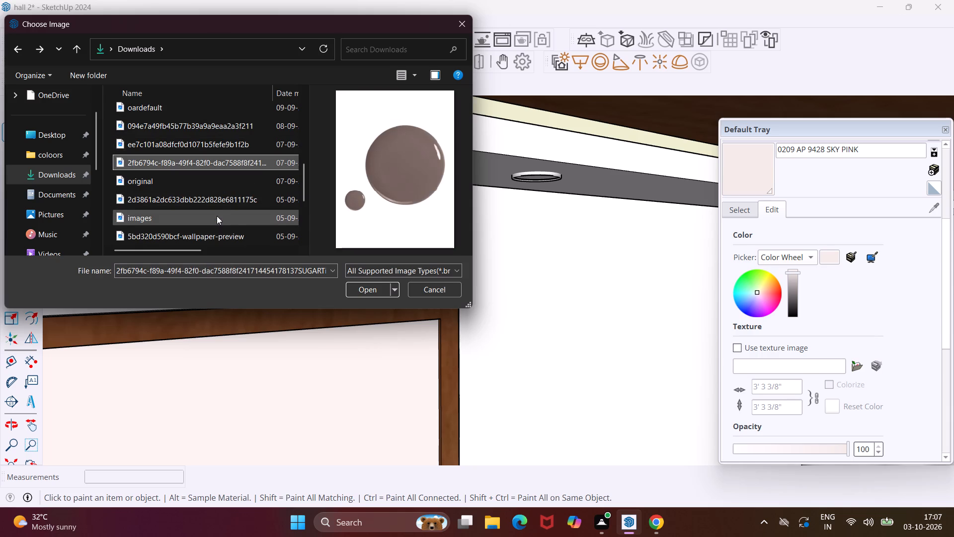
pyautogui.click(217, 185)
pyautogui.click(219, 200)
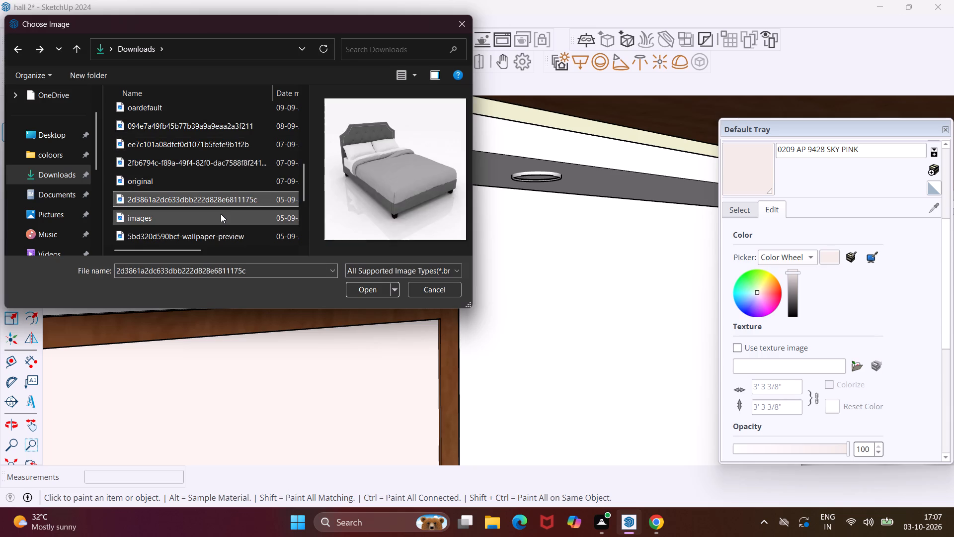
pyautogui.click(221, 214)
pyautogui.click(226, 236)
pyautogui.scroll(-1, 222, 213)
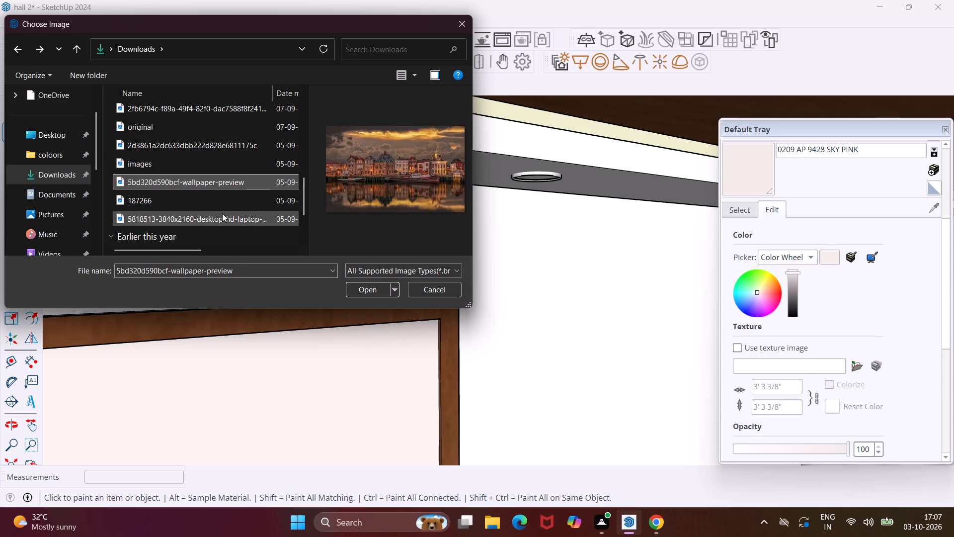
pyautogui.click(217, 197)
pyautogui.click(230, 223)
pyautogui.scroll(-2, 224, 215)
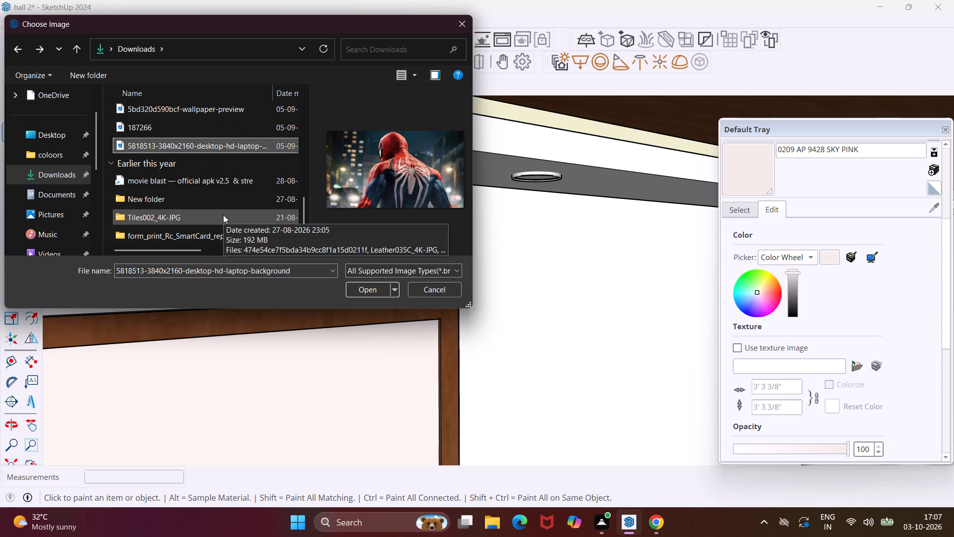
pyautogui.click(228, 188)
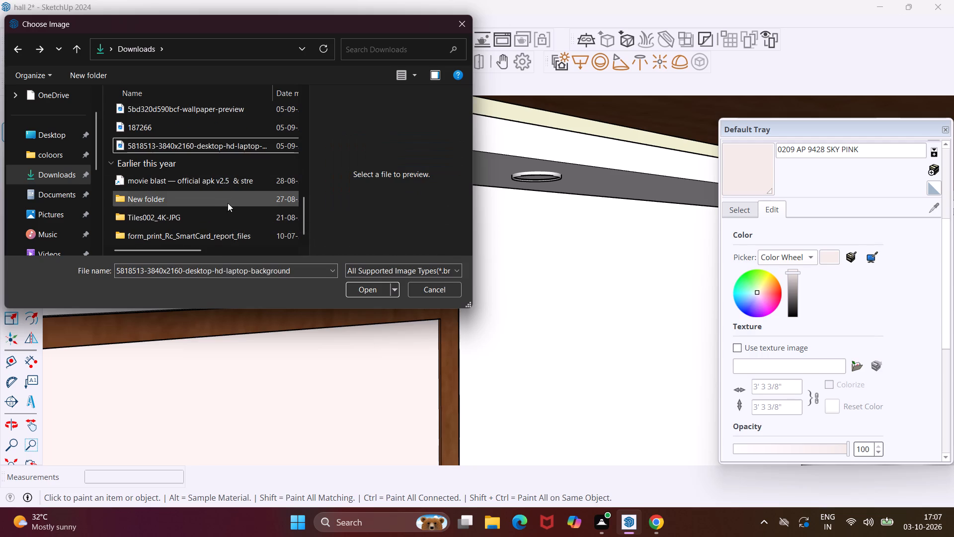
pyautogui.click(228, 203)
pyautogui.click(232, 221)
pyautogui.click(231, 232)
pyautogui.scroll(-2, 231, 232)
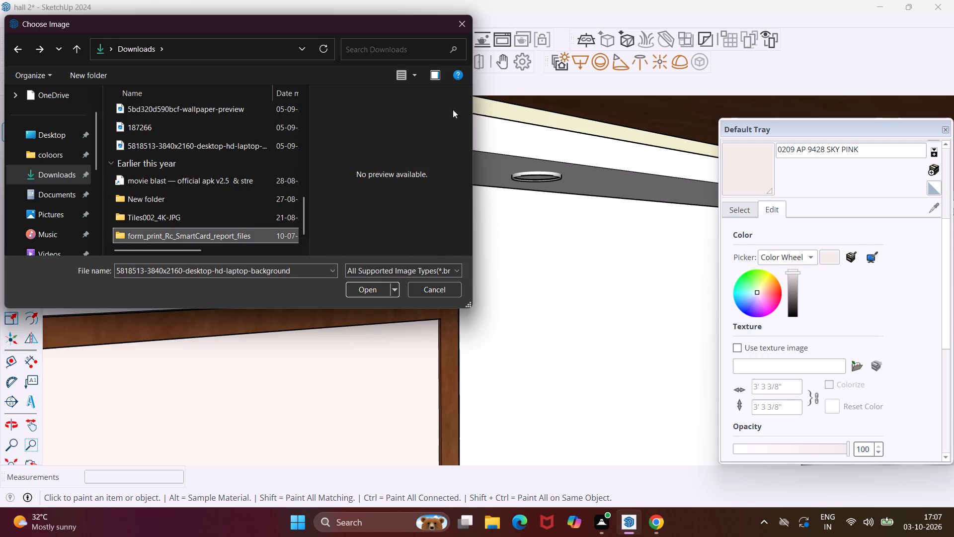
pyautogui.click(464, 19)
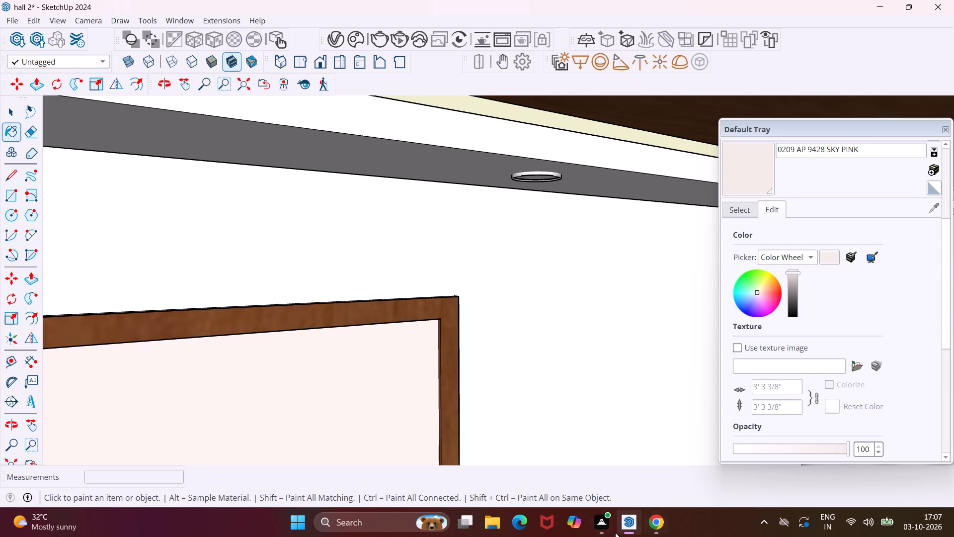
# Locate the saved rm-linear-i-black-hero print in File Explorer's Downloads folder, examine the file's available actions, and close the window.
pyautogui.click(497, 524)
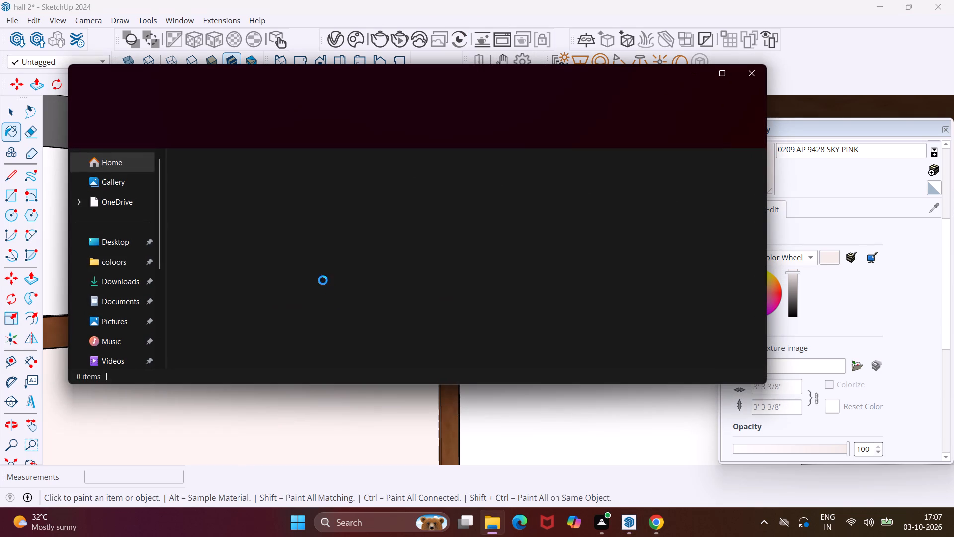
pyautogui.click(131, 281)
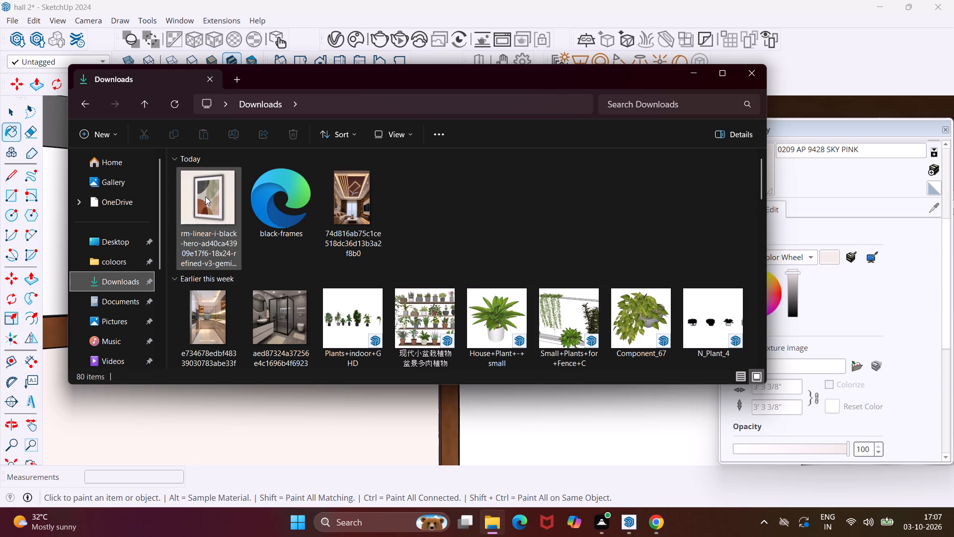
pyautogui.rightClick(205, 196)
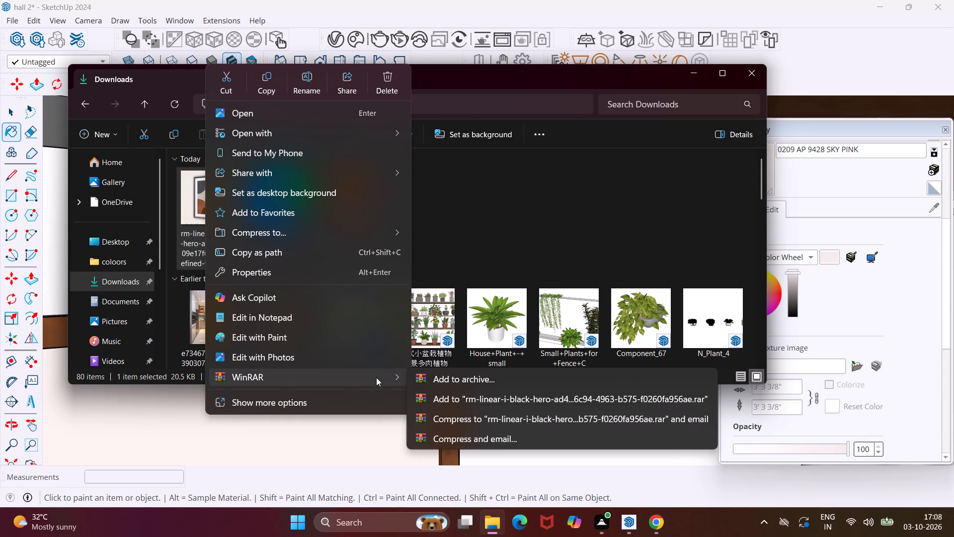
pyautogui.click(370, 377)
pyautogui.click(461, 215)
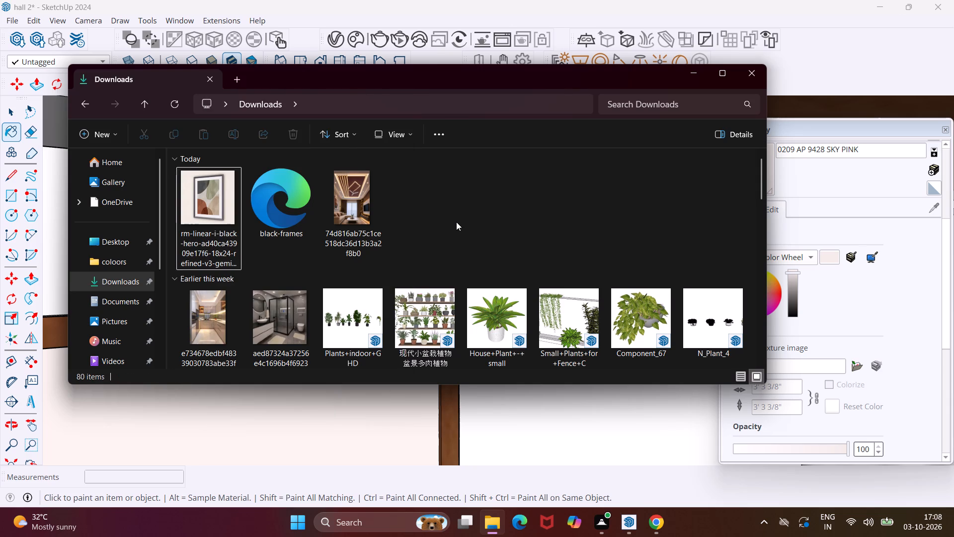
pyautogui.click(744, 68)
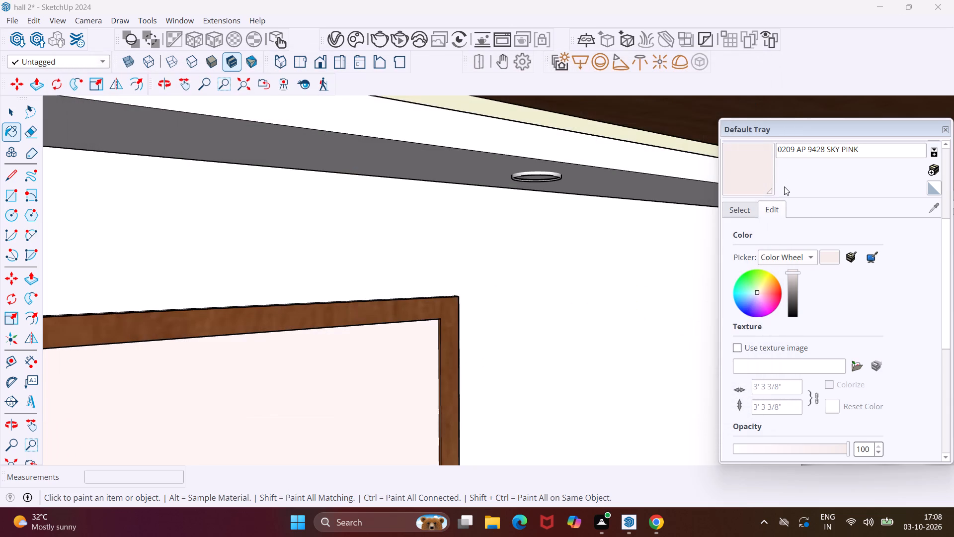
# Preview the recent Downloads images in the texture image chooser in search of the framed print, and close the chooser.
pyautogui.click(859, 368)
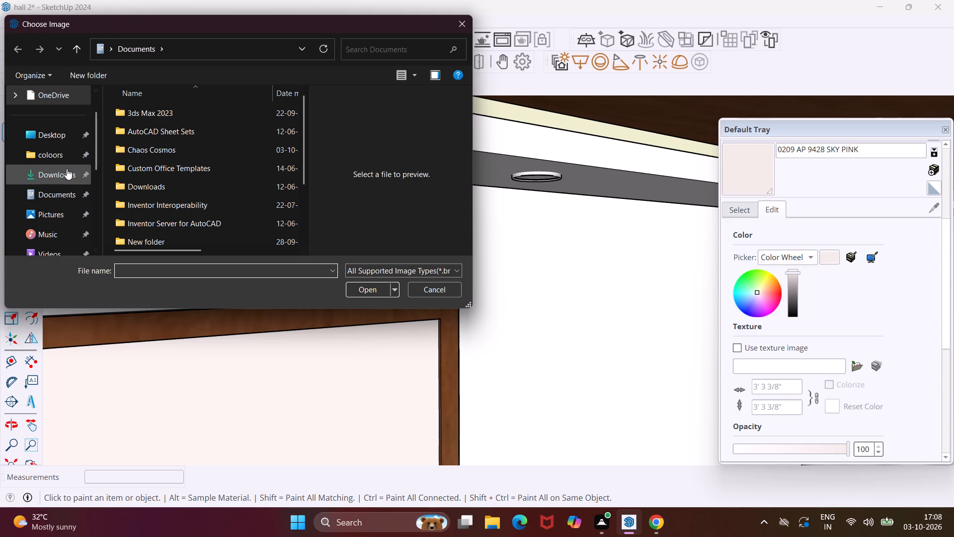
pyautogui.click(67, 169)
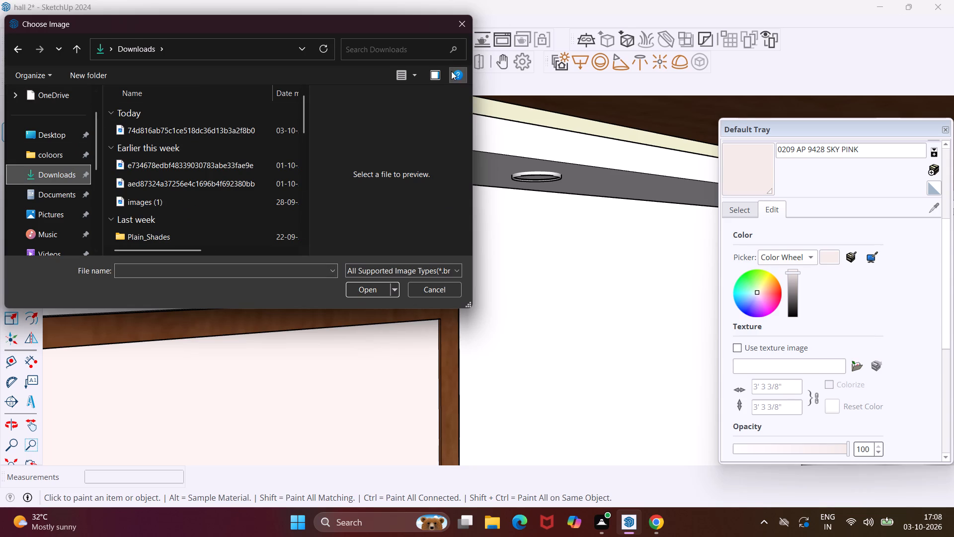
pyautogui.click(436, 73)
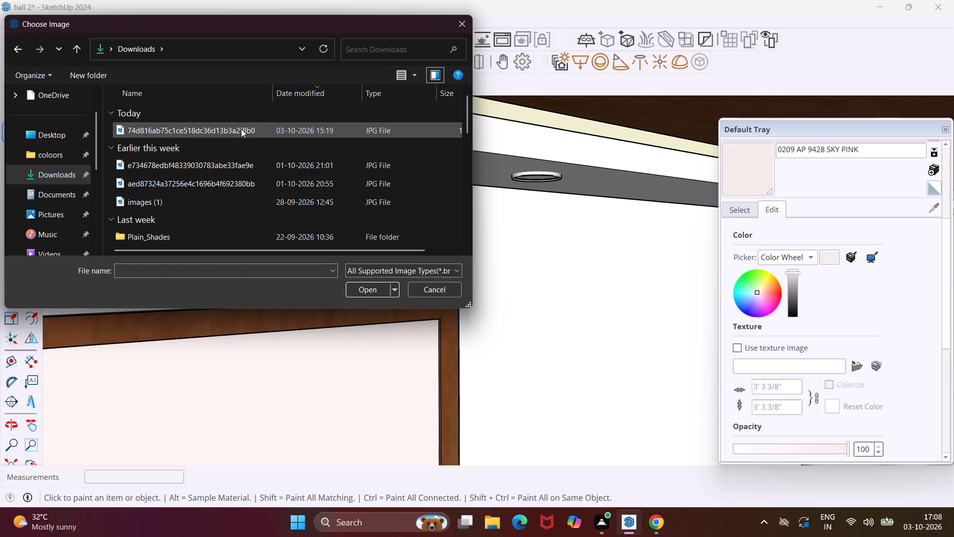
pyautogui.click(241, 129)
pyautogui.click(438, 72)
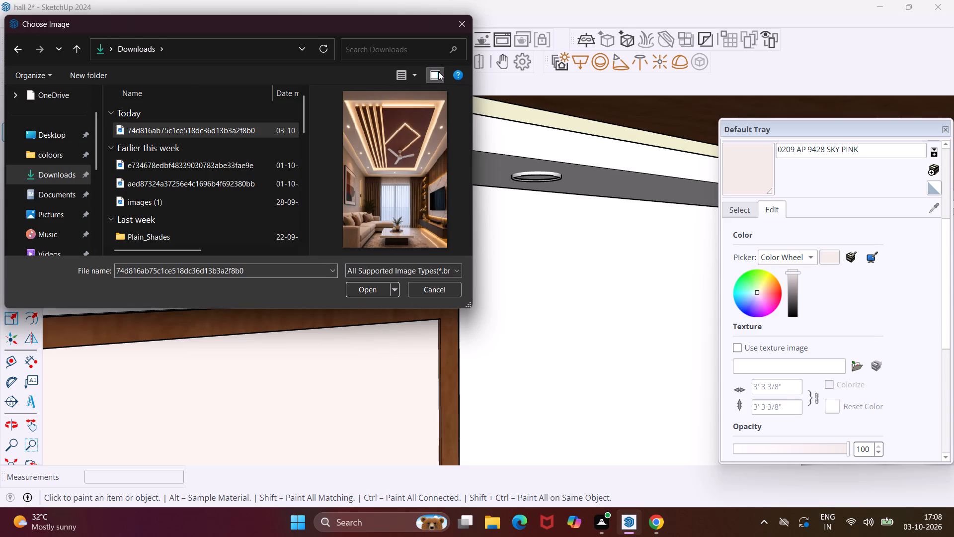
pyautogui.click(234, 159)
pyautogui.click(239, 181)
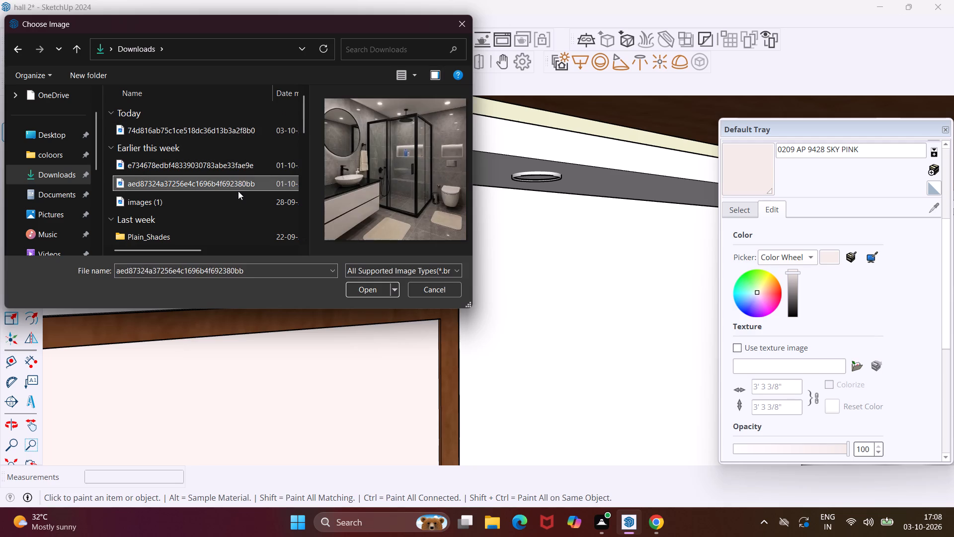
pyautogui.click(238, 205)
pyautogui.scroll(-1, 238, 216)
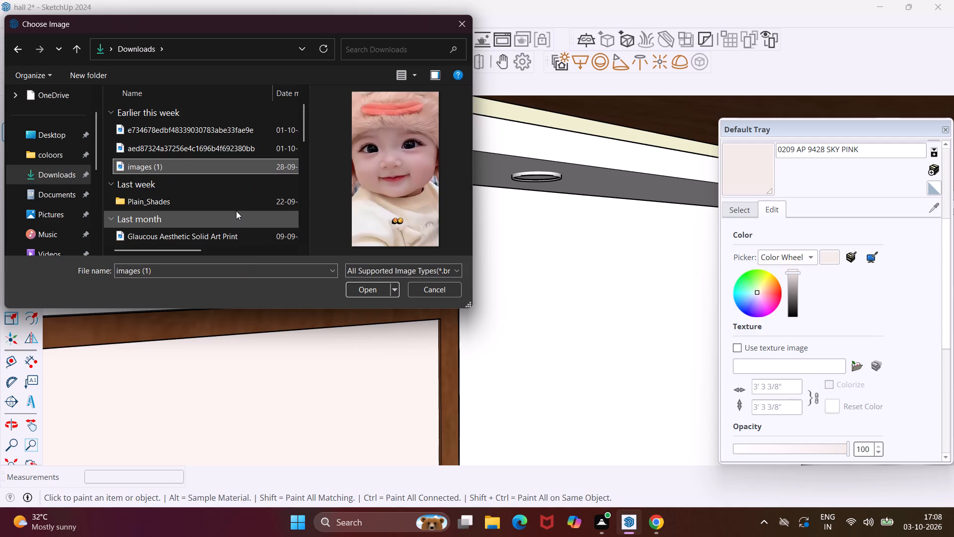
pyautogui.click(234, 197)
pyautogui.click(241, 220)
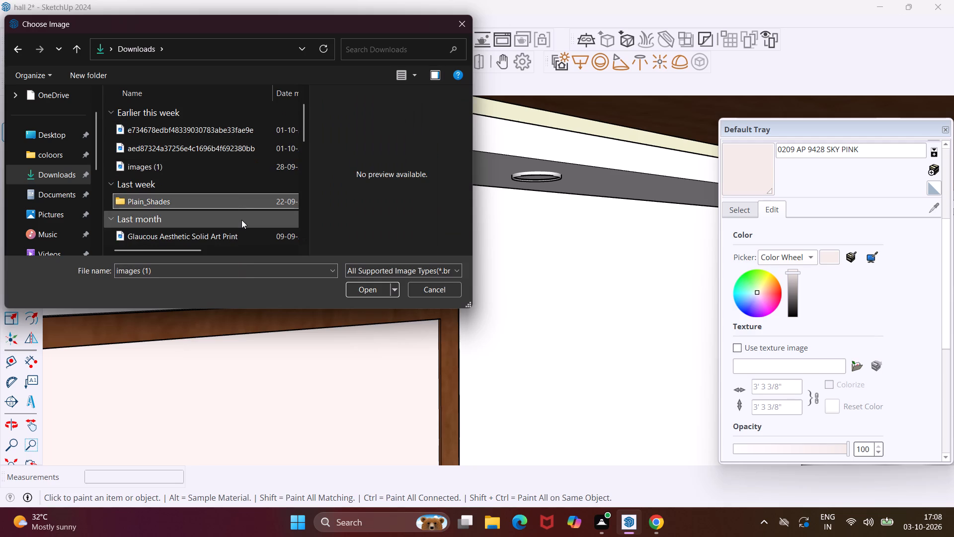
pyautogui.click(243, 229)
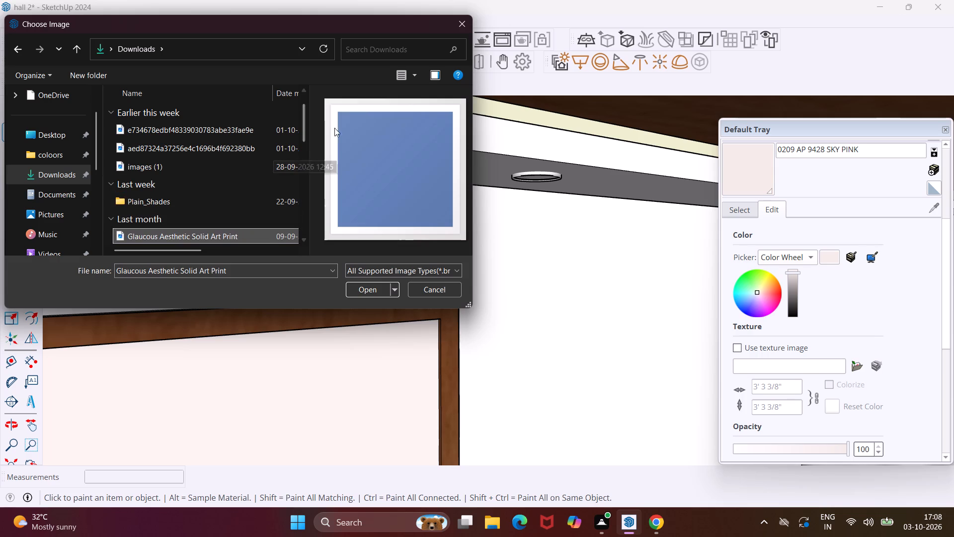
pyautogui.click(469, 27)
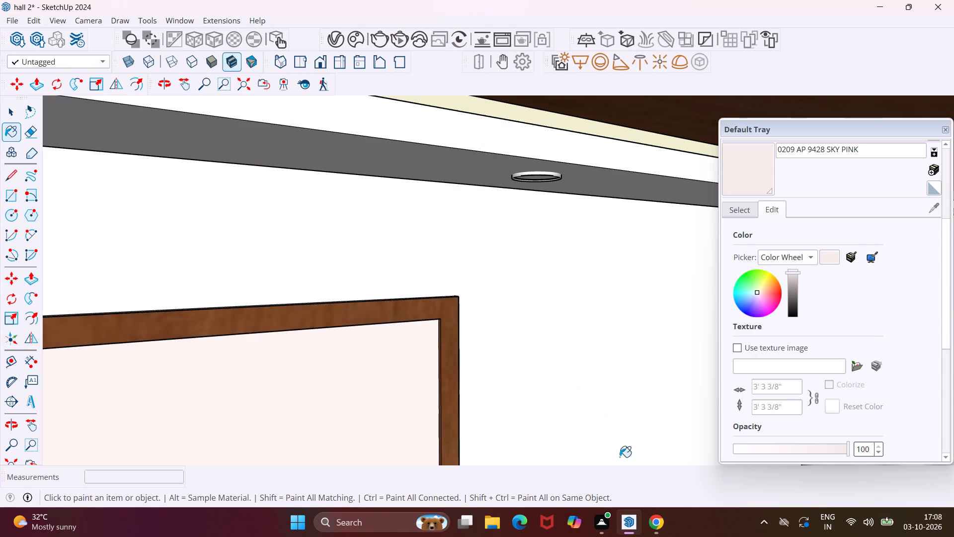
# Switch to Chrome and save the Fy! Black Frames abstract print image to the Desktop, keeping the suggested file name.
pyautogui.click(659, 518)
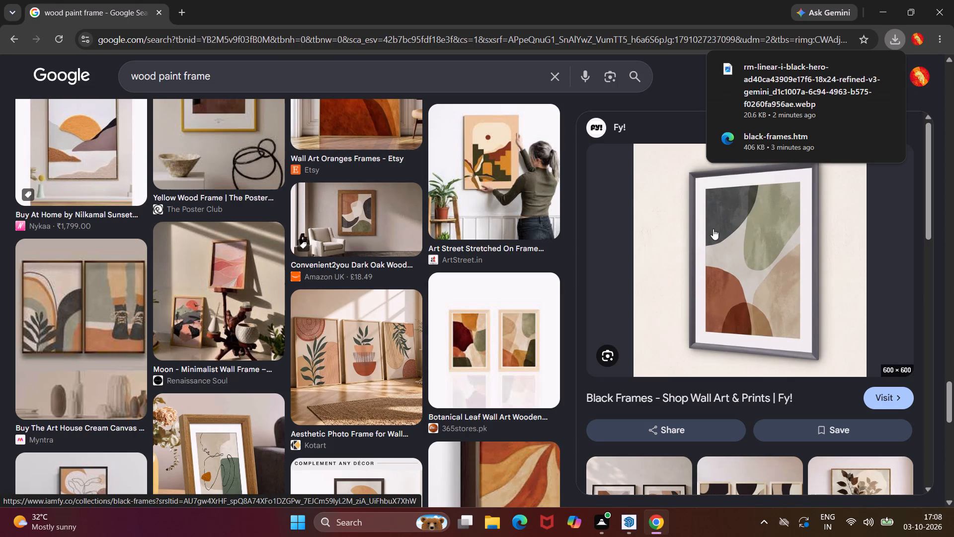
pyautogui.rightClick(713, 228)
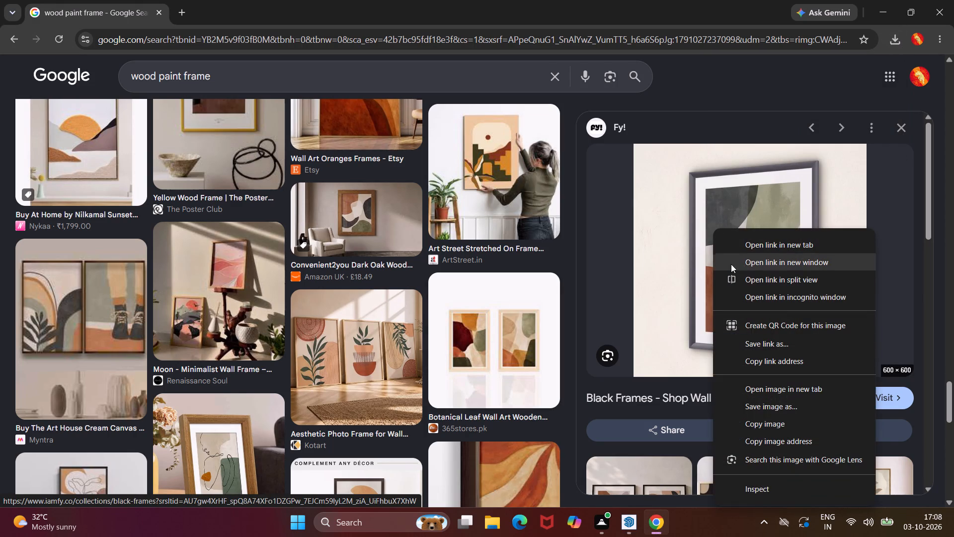
pyautogui.click(764, 406)
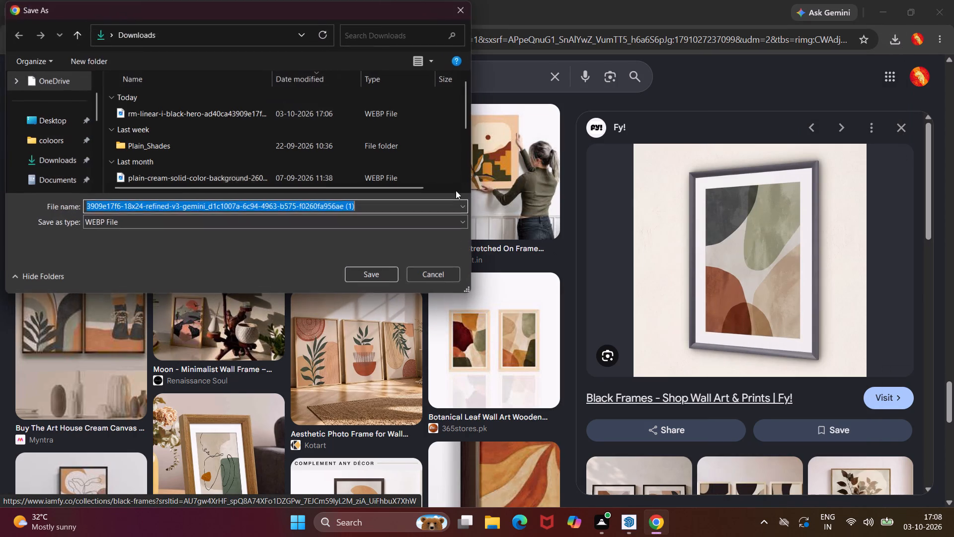
pyautogui.click(44, 118)
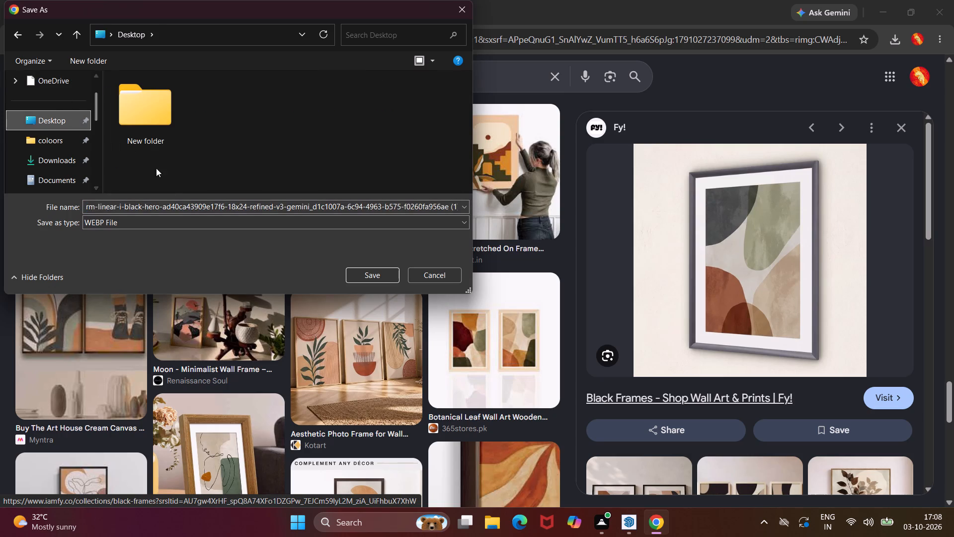
pyautogui.click(362, 272)
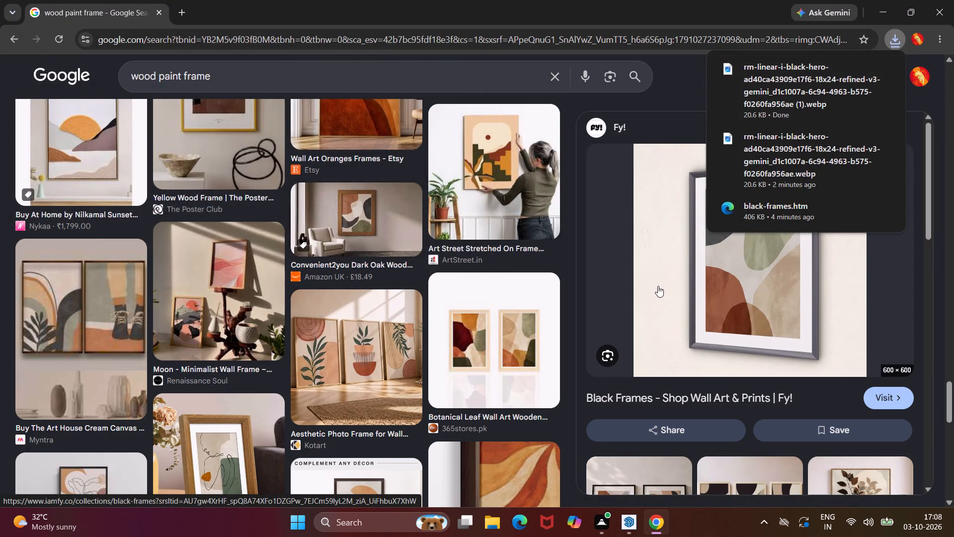
# Switch back to SketchUp, check the Desktop and its New folder in the texture image chooser for the saved print, and close the chooser.
pyautogui.click(624, 523)
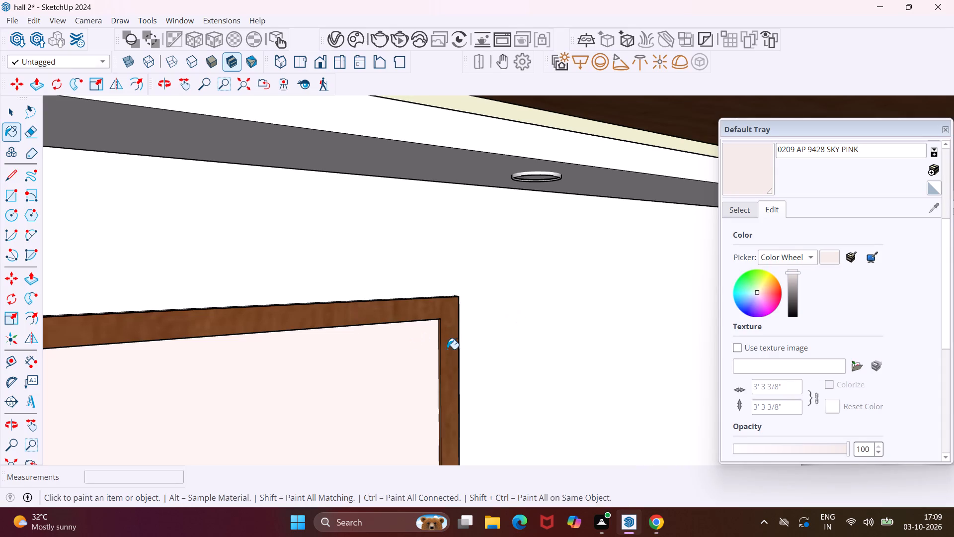
pyautogui.click(856, 258)
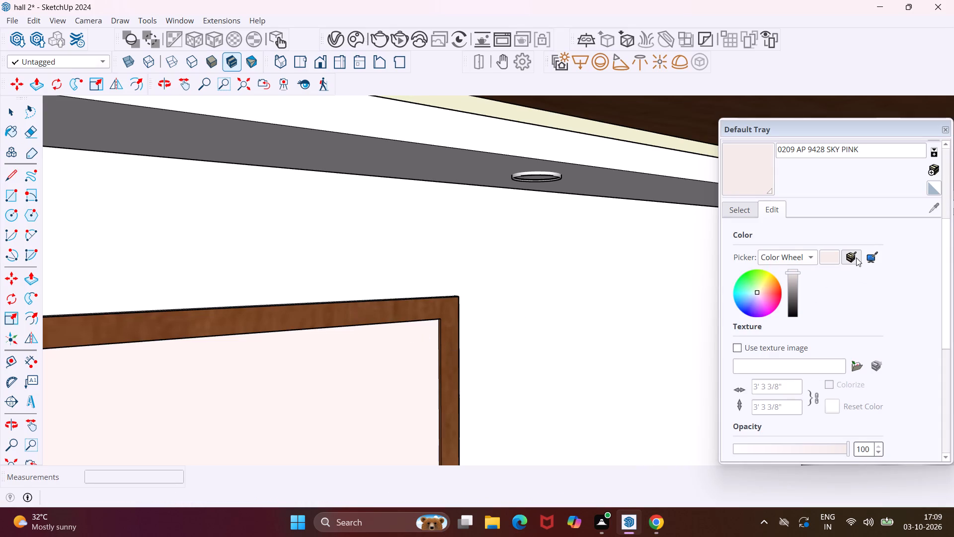
pyautogui.click(858, 366)
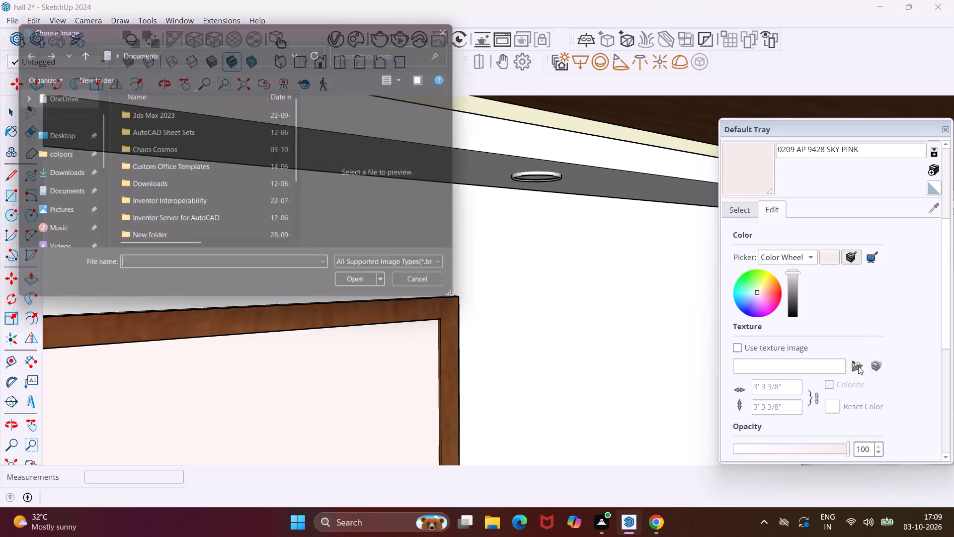
pyautogui.click(50, 130)
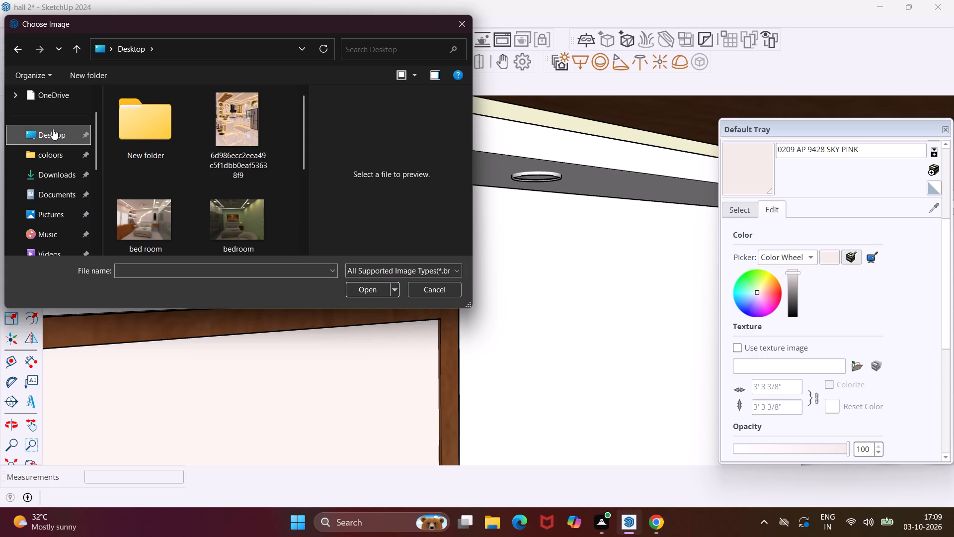
pyautogui.scroll(-3, 111, 128)
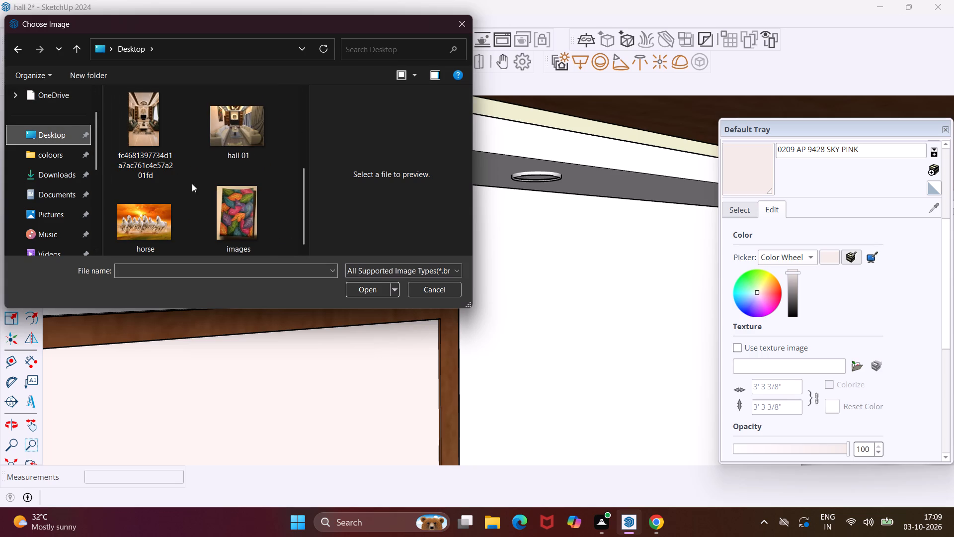
pyautogui.scroll(-10, 217, 196)
pyautogui.scroll(4, 210, 214)
pyautogui.scroll(-3, 210, 214)
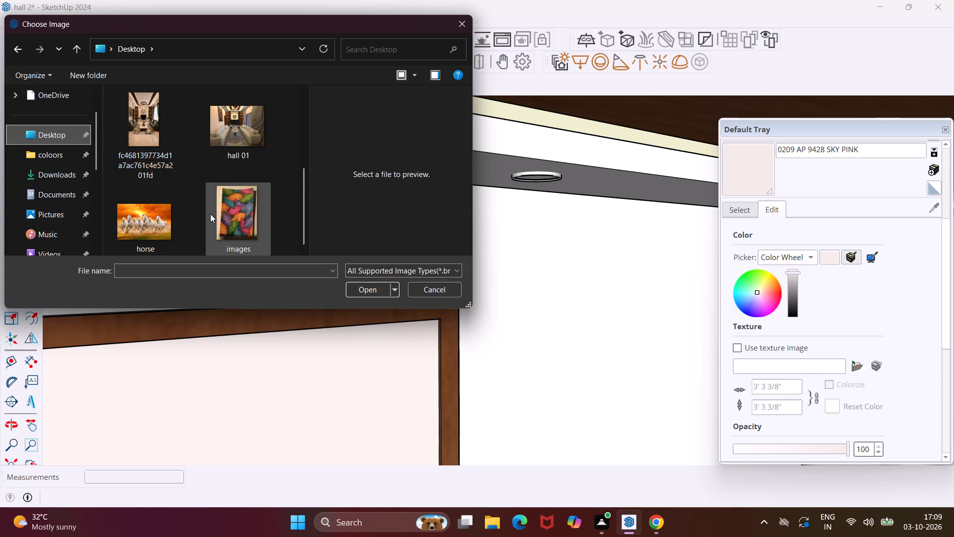
pyautogui.scroll(-2, 210, 214)
pyautogui.scroll(5, 210, 214)
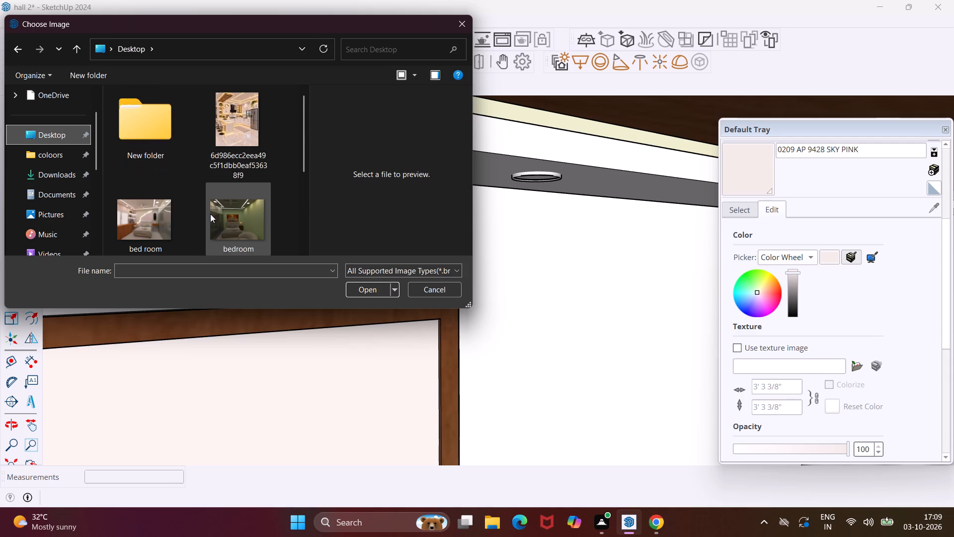
pyautogui.doubleClick(170, 147)
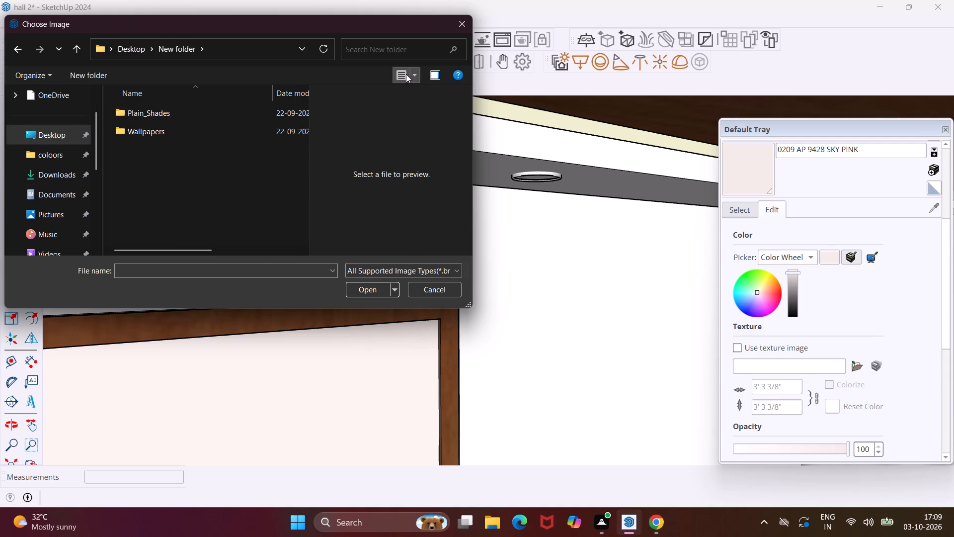
pyautogui.click(453, 21)
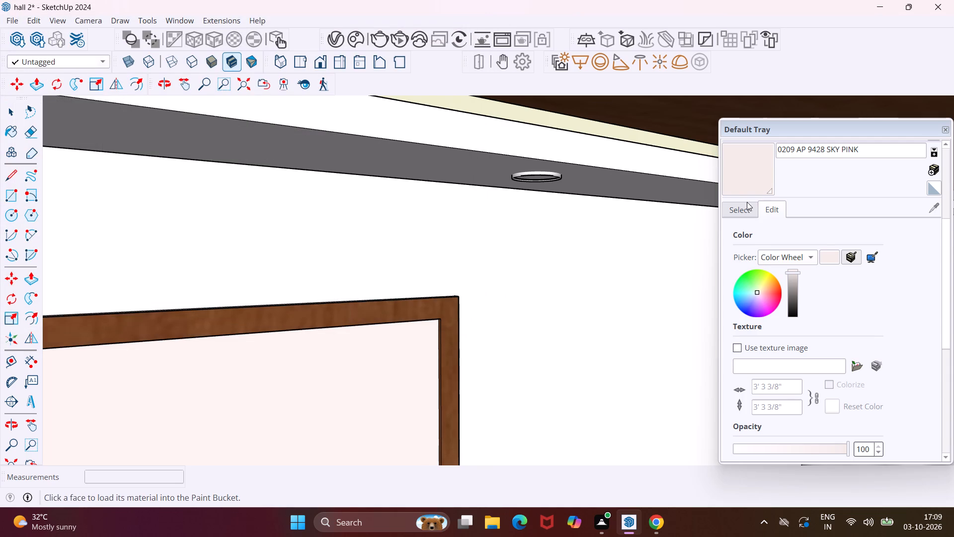
# Paint the wood-framed wall panel with Color B01 from the Colors collection.
pyautogui.click(741, 206)
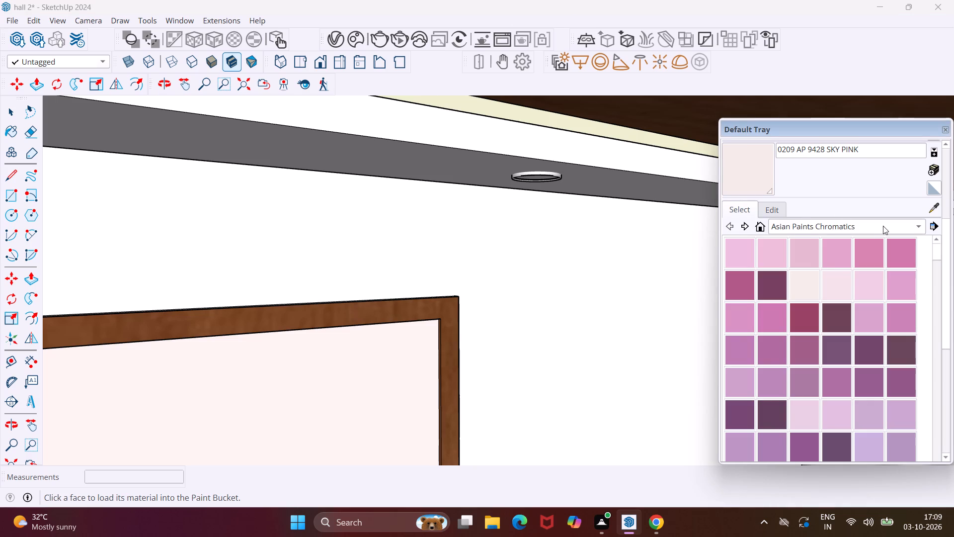
pyautogui.click(896, 226)
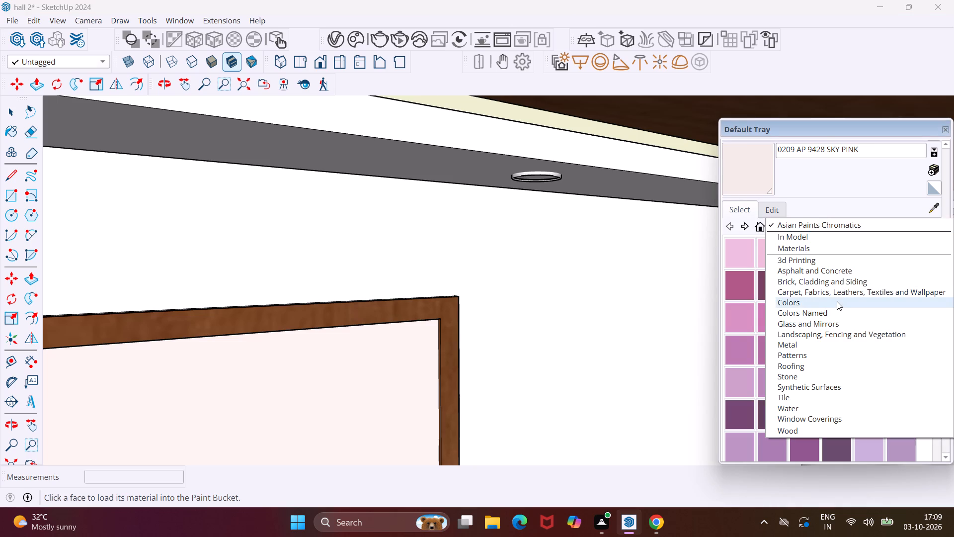
pyautogui.click(837, 301)
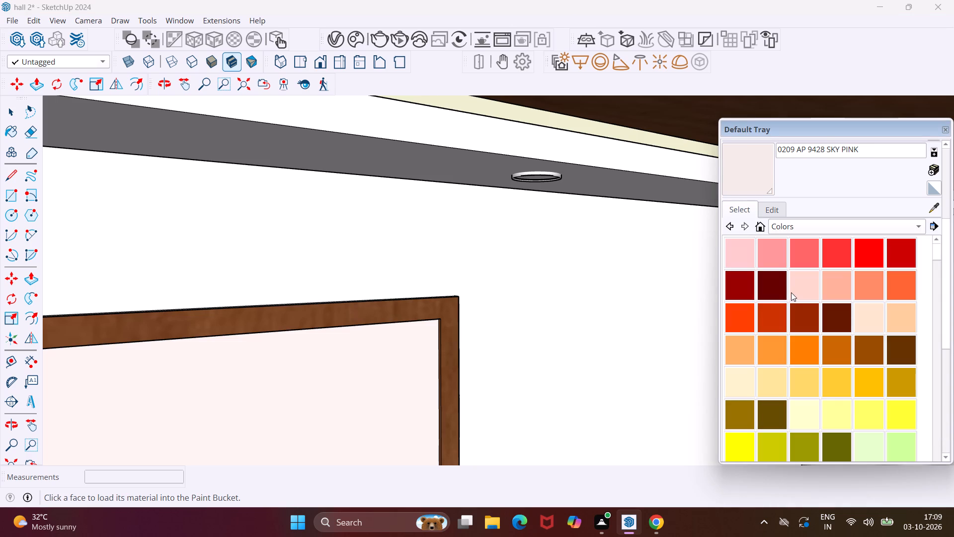
pyautogui.click(801, 291)
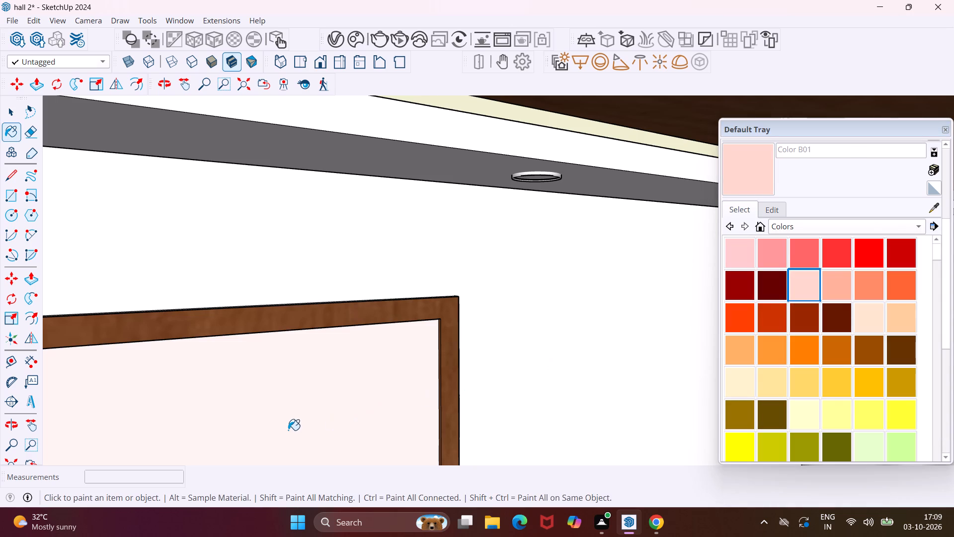
pyautogui.click(288, 430)
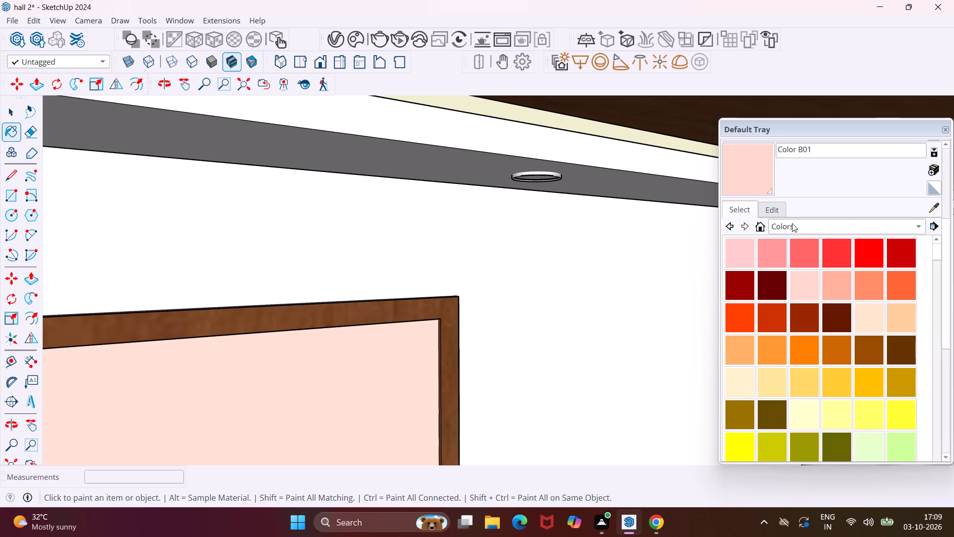
# Check the Desktop and the recent Downloads images in Color B01's texture image chooser for the framed print, and close the chooser.
pyautogui.click(782, 211)
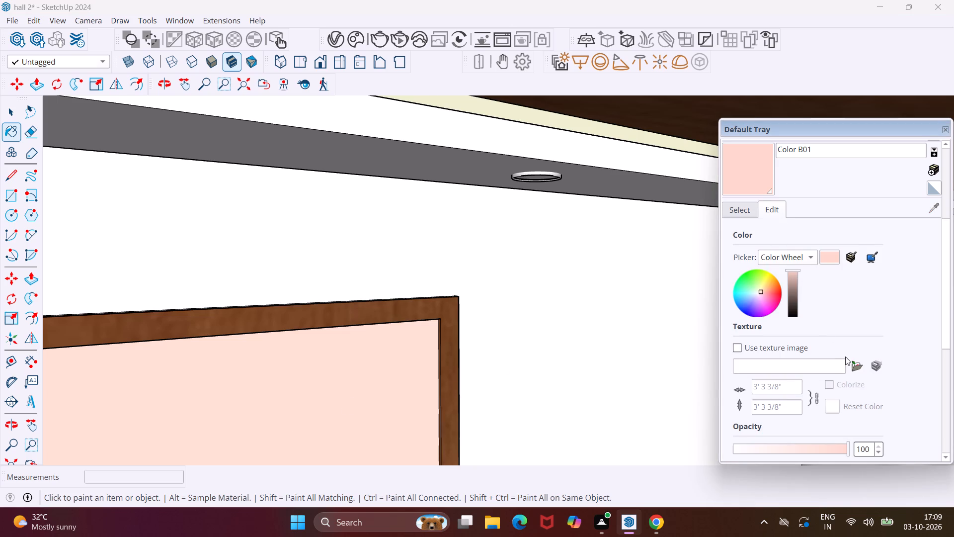
pyautogui.click(858, 367)
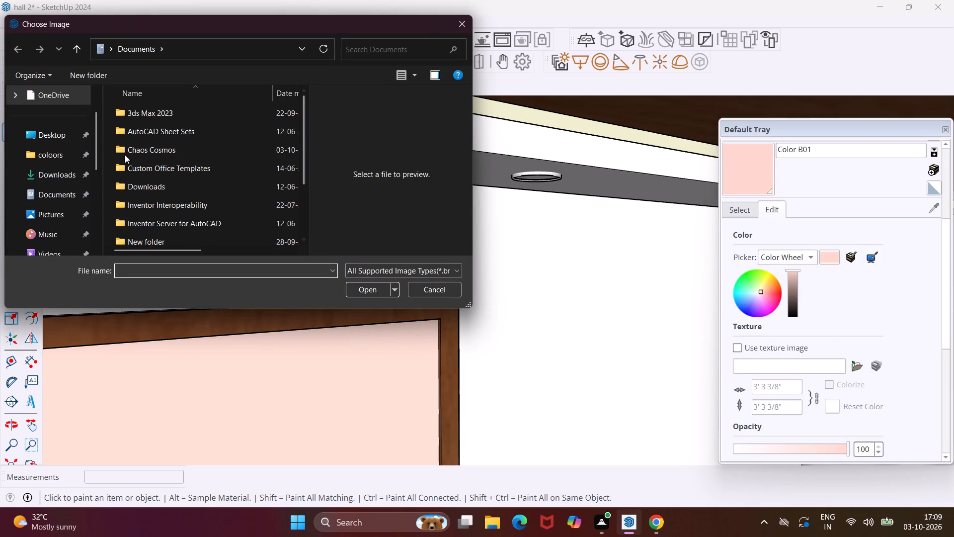
pyautogui.click(55, 129)
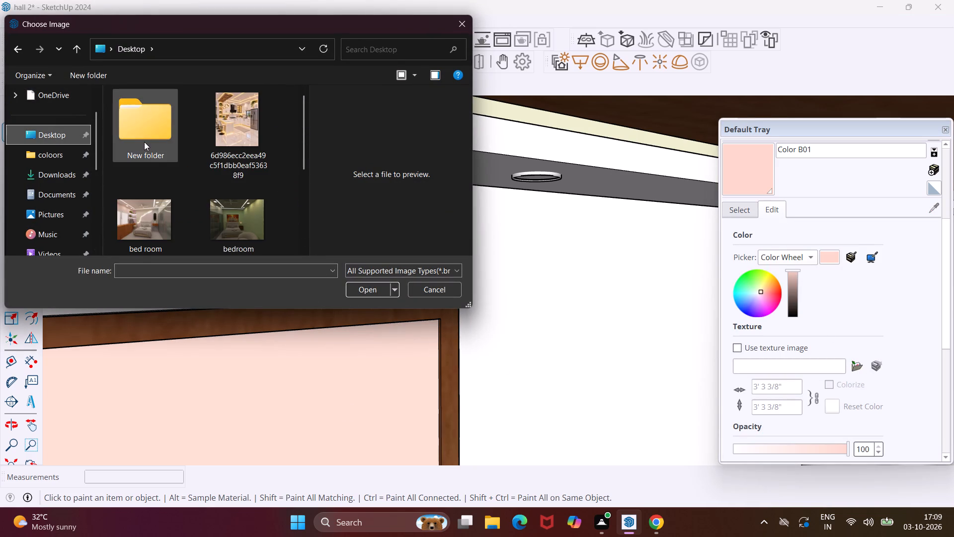
pyautogui.scroll(-7, 145, 142)
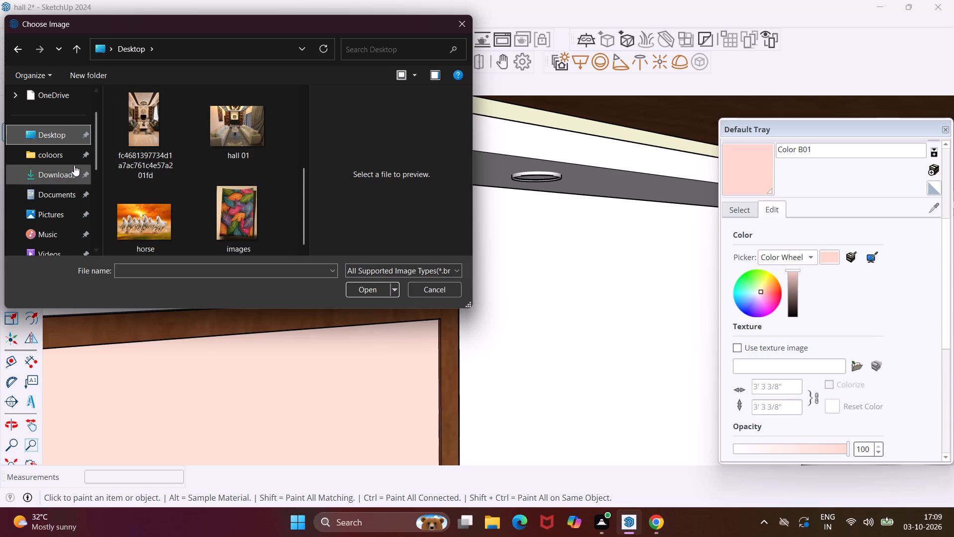
pyautogui.click(72, 169)
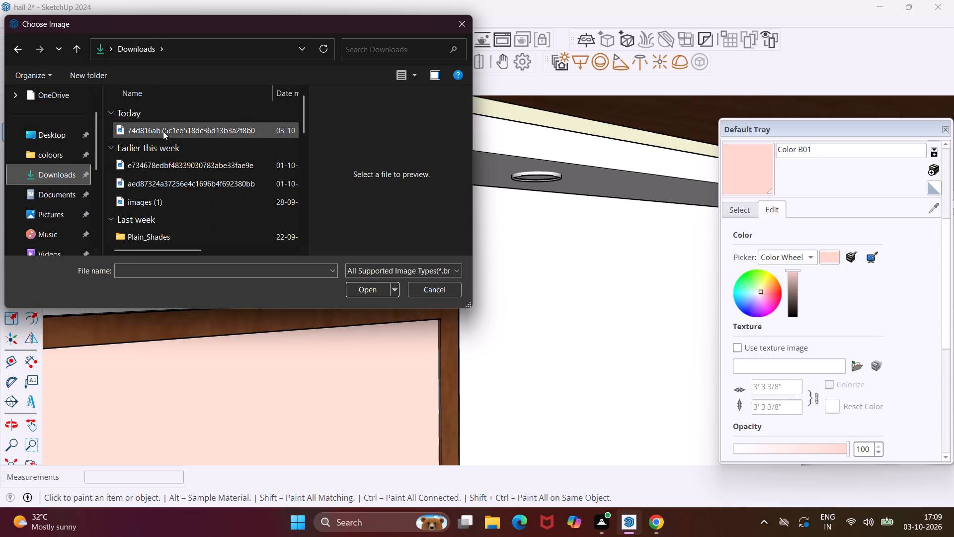
pyautogui.click(163, 130)
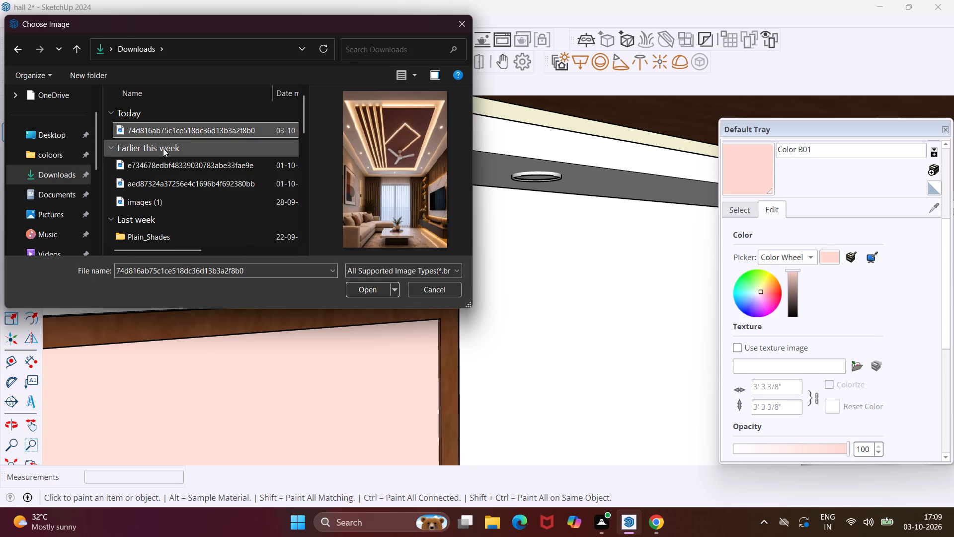
pyautogui.click(163, 148)
pyautogui.click(168, 162)
pyautogui.click(178, 183)
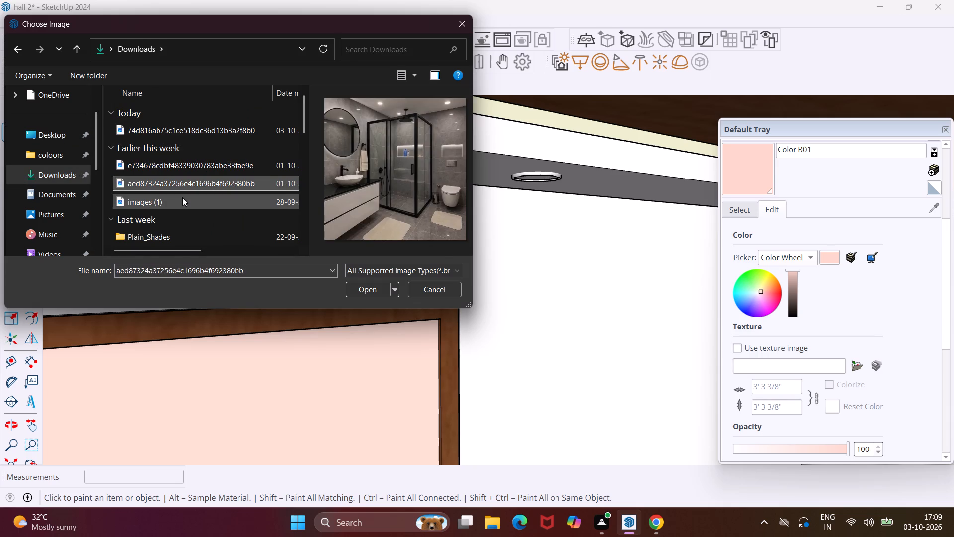
pyautogui.click(183, 198)
pyautogui.click(457, 30)
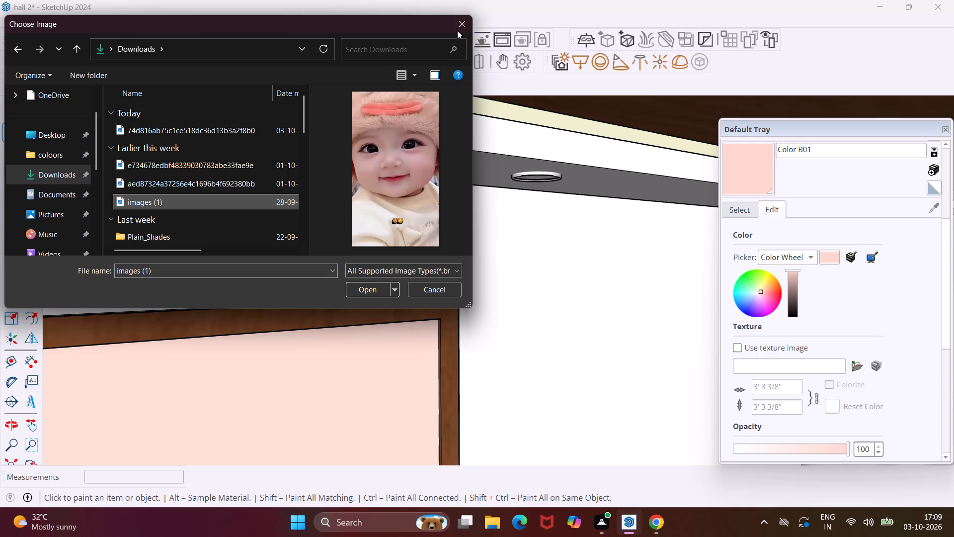
# Switch to Chrome and look through the remaining "wood paint frame" image results and the related images for the Fy! Black Frames print.
pyautogui.click(652, 519)
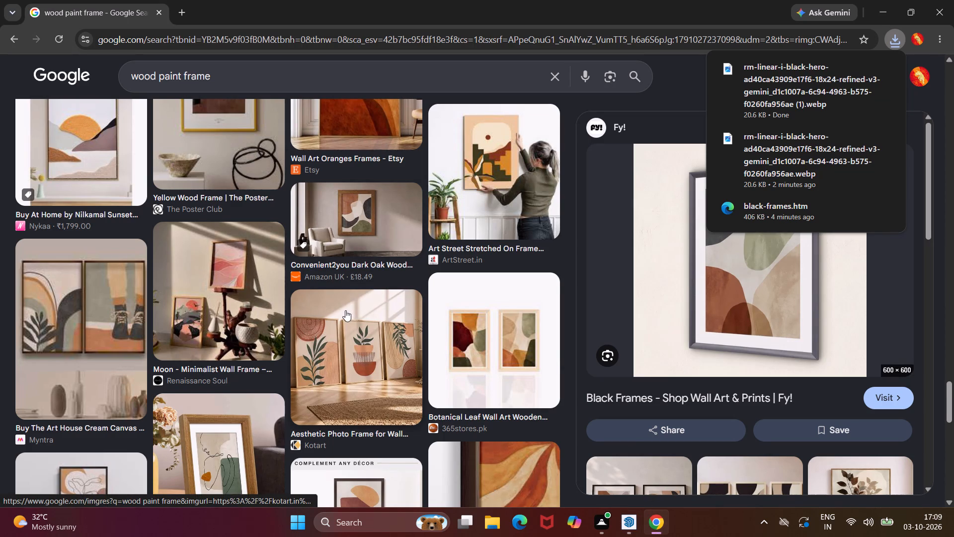
pyautogui.scroll(-3, 345, 310)
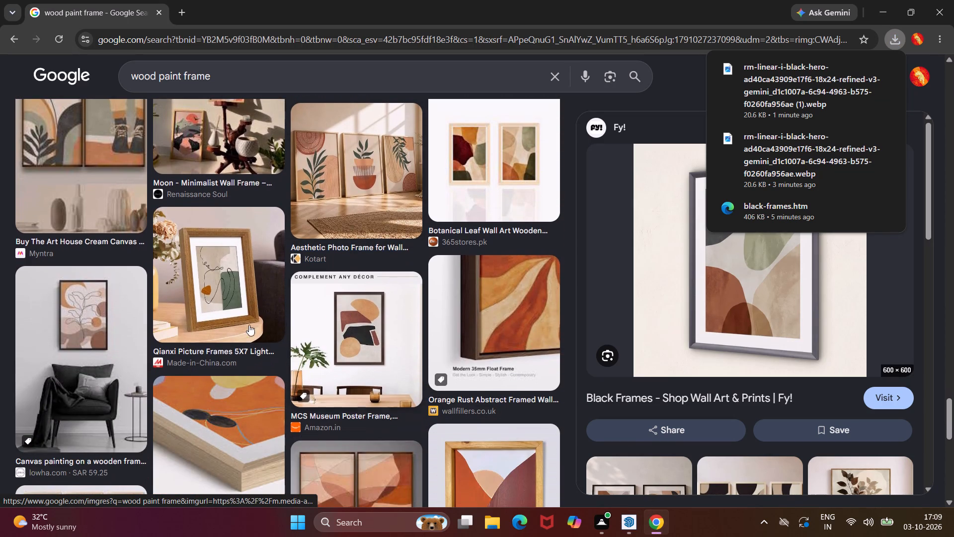
pyautogui.scroll(-3, 173, 307)
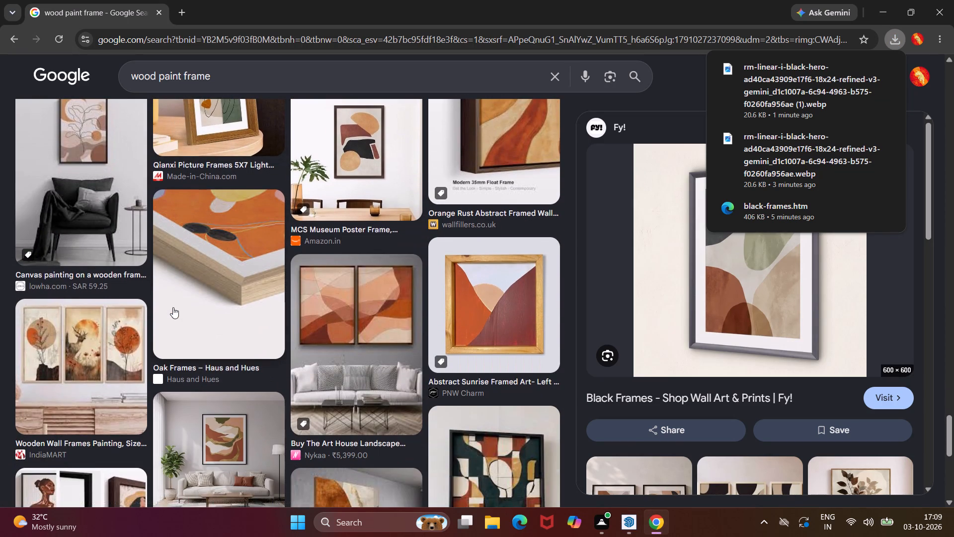
pyautogui.scroll(-4, 173, 307)
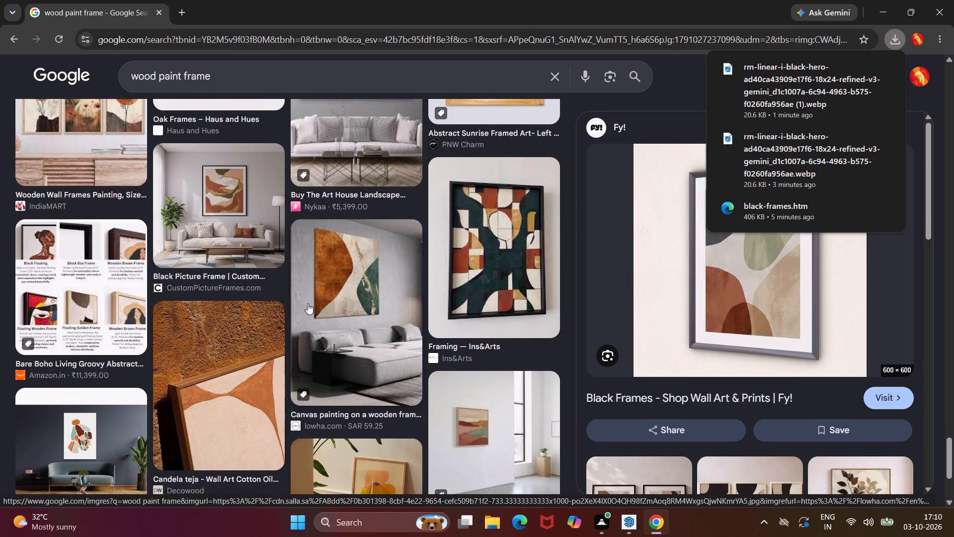
pyautogui.scroll(-1, 310, 302)
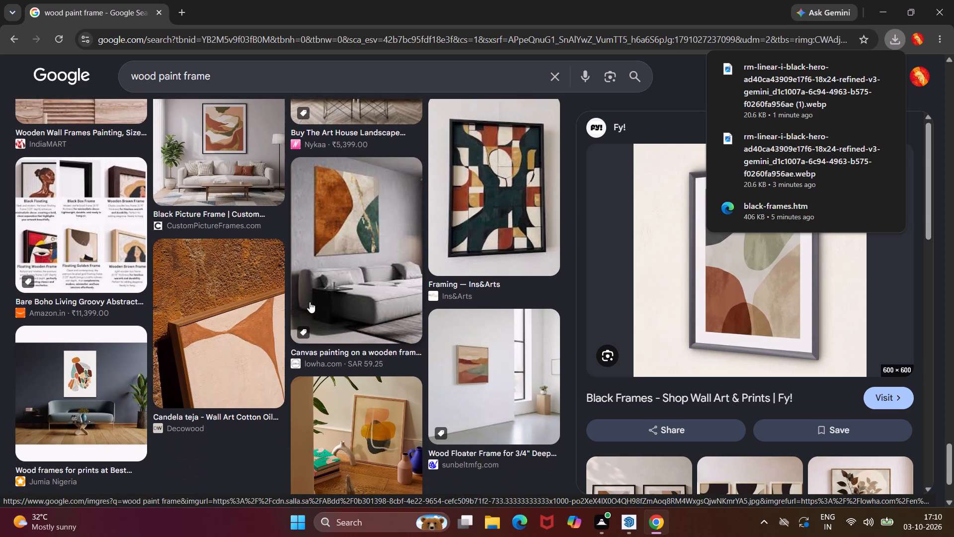
pyautogui.scroll(-2, 310, 302)
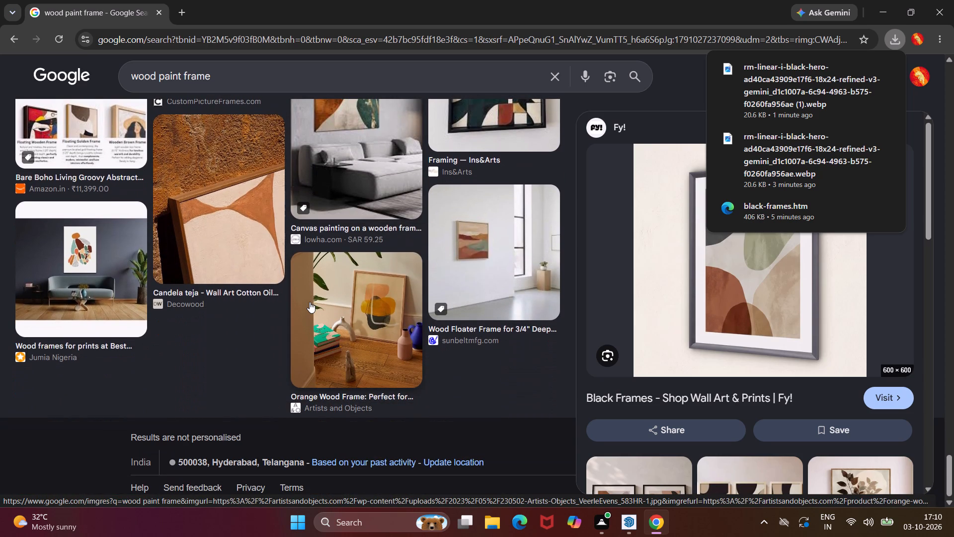
pyautogui.scroll(-4, 615, 389)
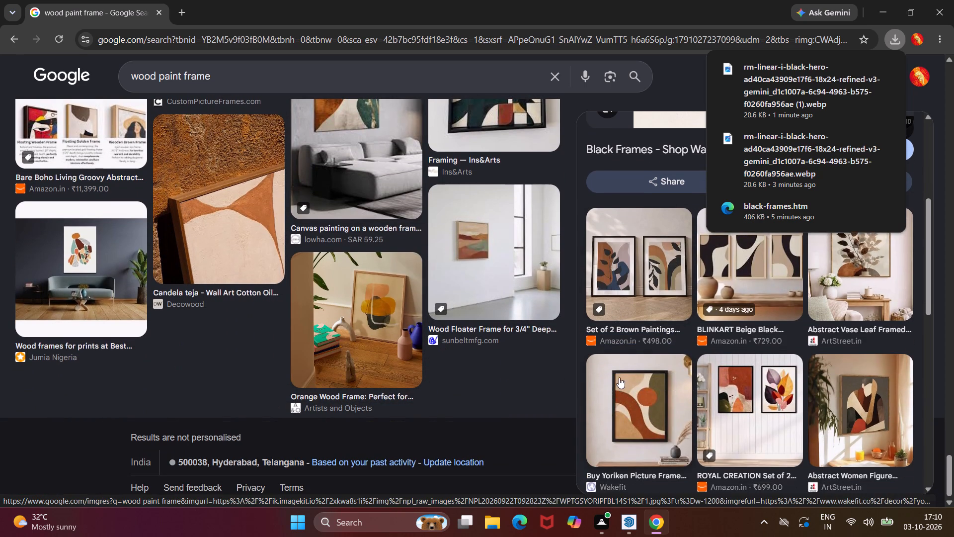
pyautogui.scroll(-10, 620, 370)
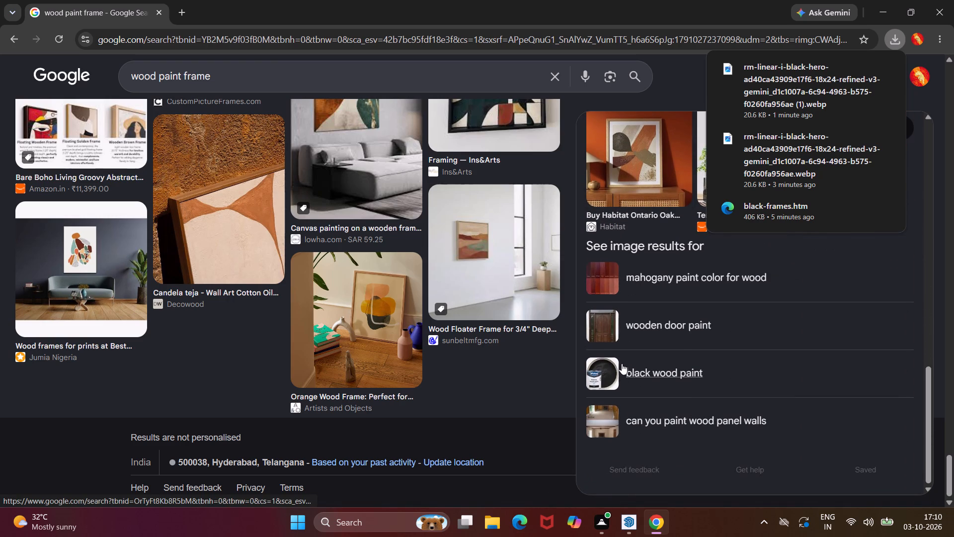
pyautogui.scroll(6, 628, 216)
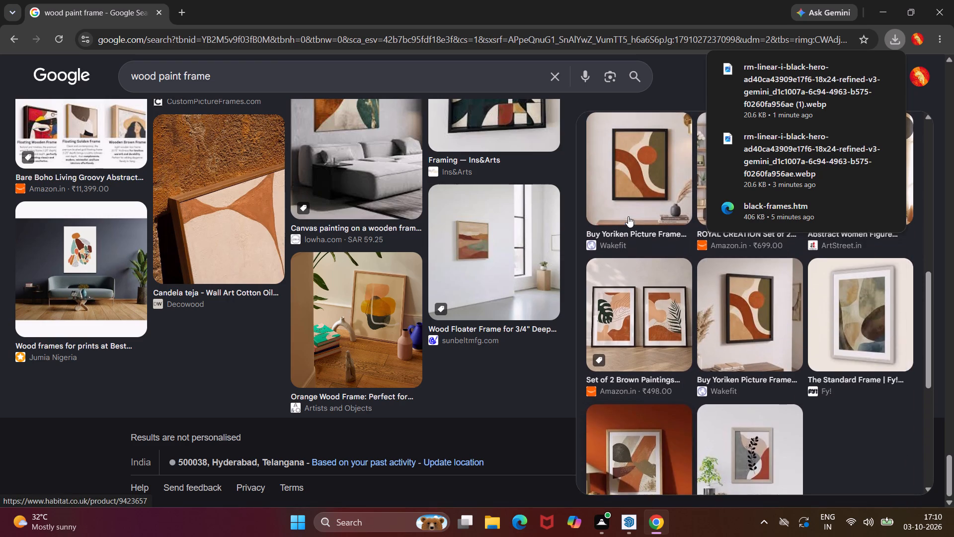
pyautogui.scroll(3, 628, 216)
pyautogui.scroll(-1, 628, 216)
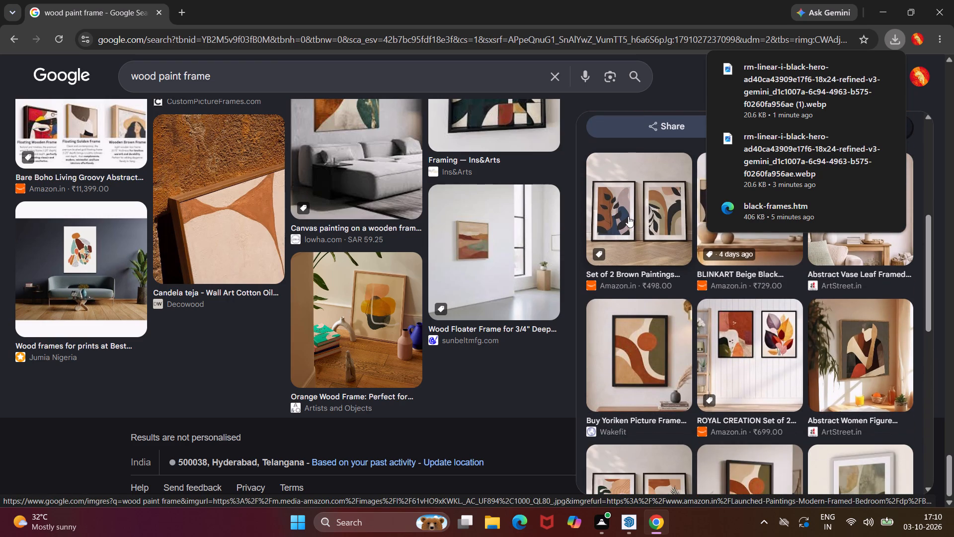
pyautogui.scroll(6, 628, 216)
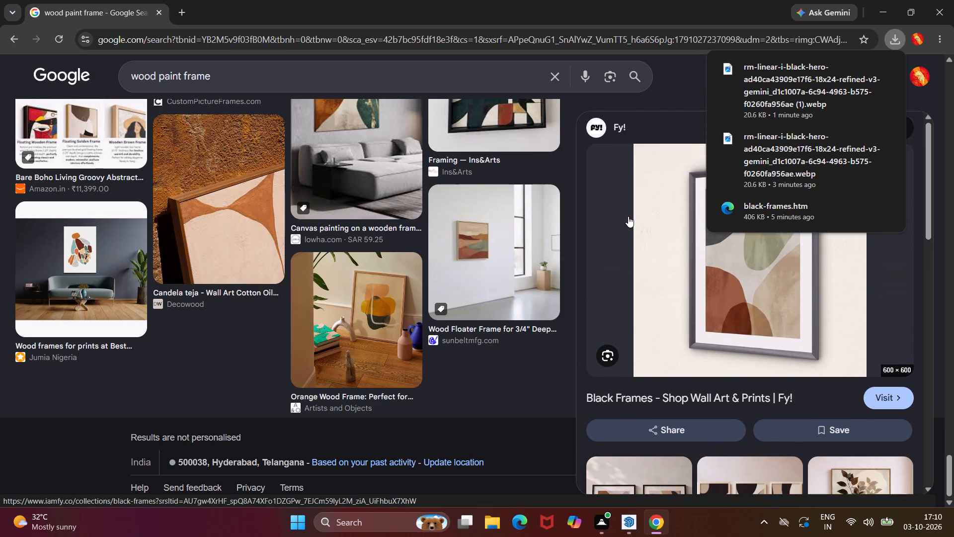
pyautogui.scroll(5, 628, 216)
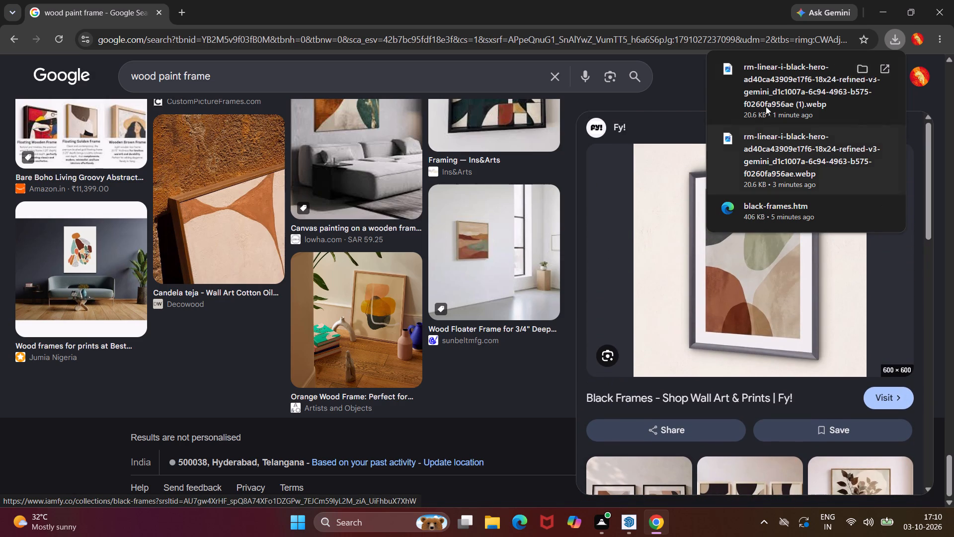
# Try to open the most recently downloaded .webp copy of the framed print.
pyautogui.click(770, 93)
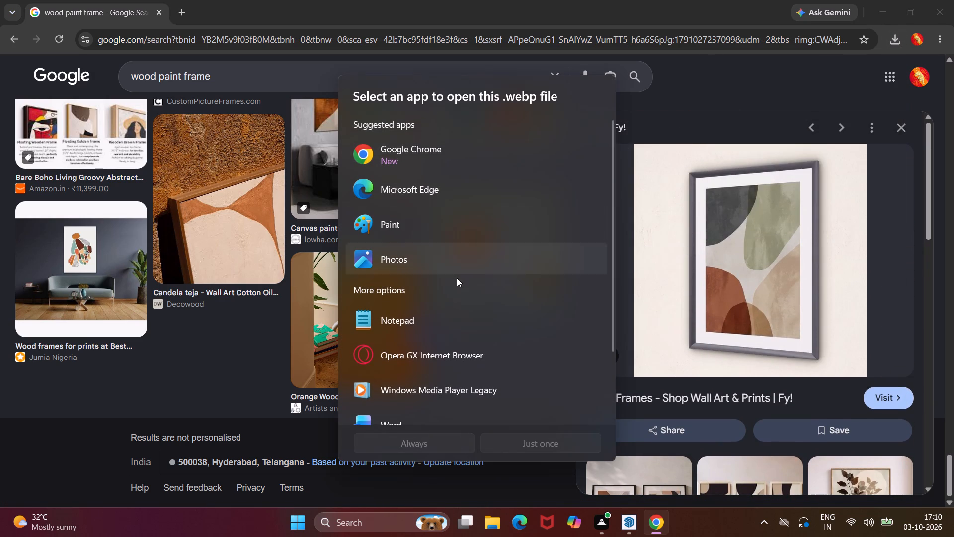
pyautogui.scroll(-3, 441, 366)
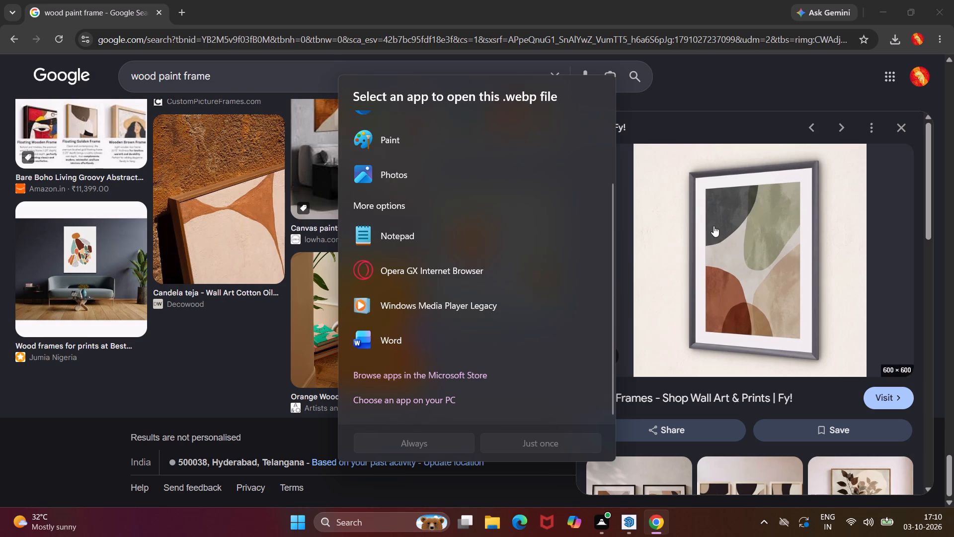
# Open Fy!'s Black Frames page and save The Line Frame - Black image to the Desktop as a WEBP file, keeping the suggested name.
pyautogui.click(714, 222)
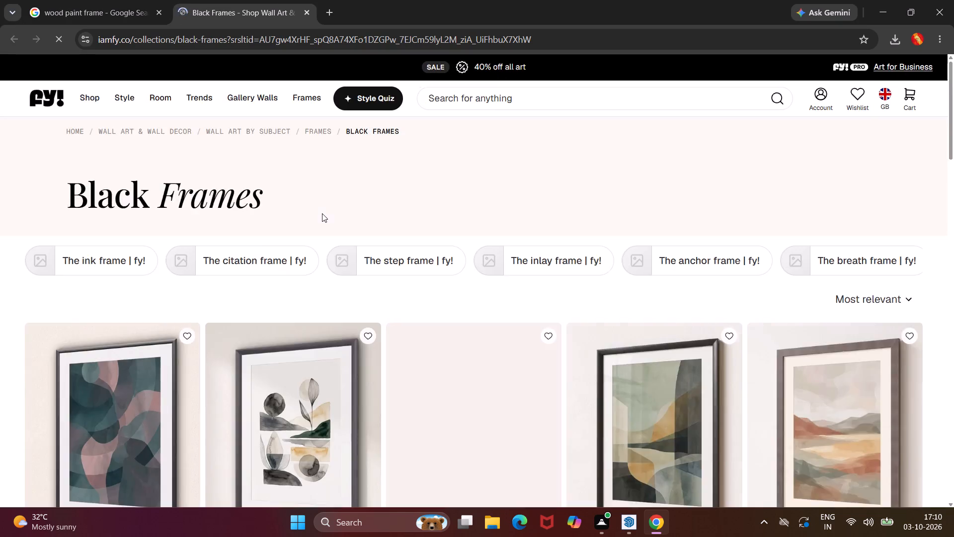
pyautogui.scroll(-2, 237, 338)
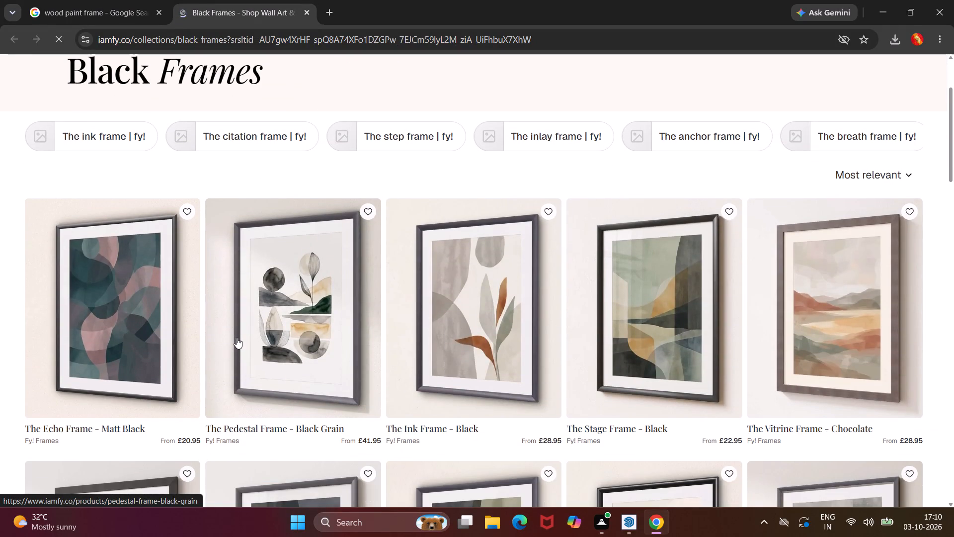
pyautogui.scroll(-4, 237, 338)
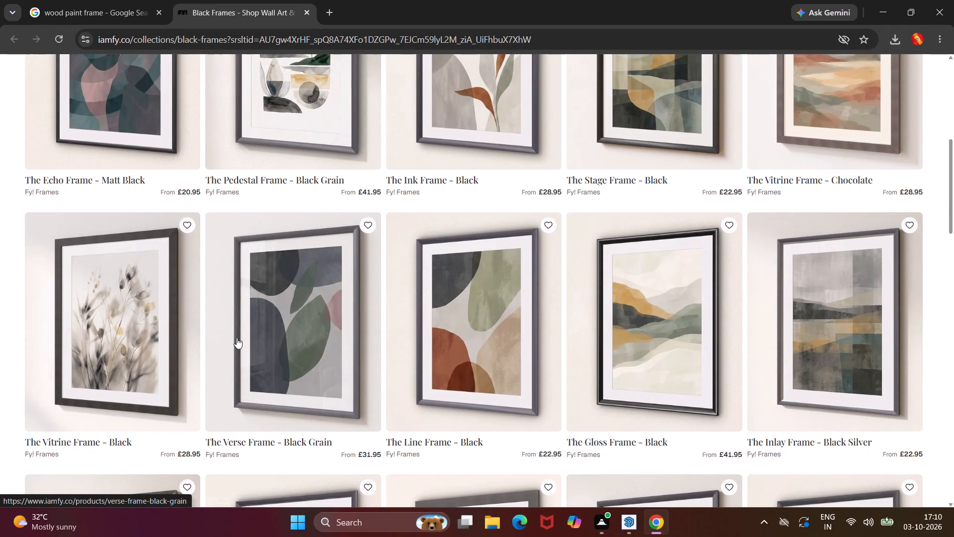
pyautogui.scroll(-4, 251, 338)
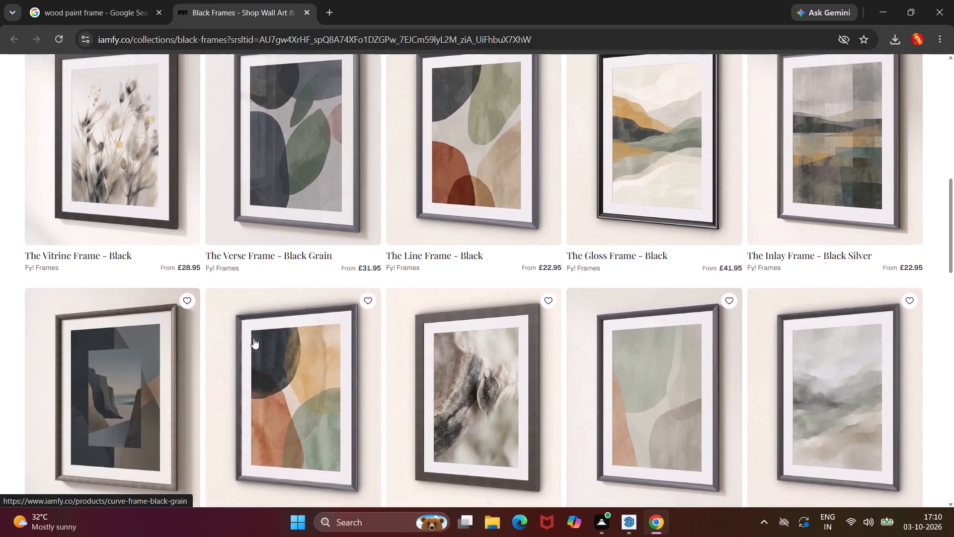
pyautogui.scroll(3, 458, 119)
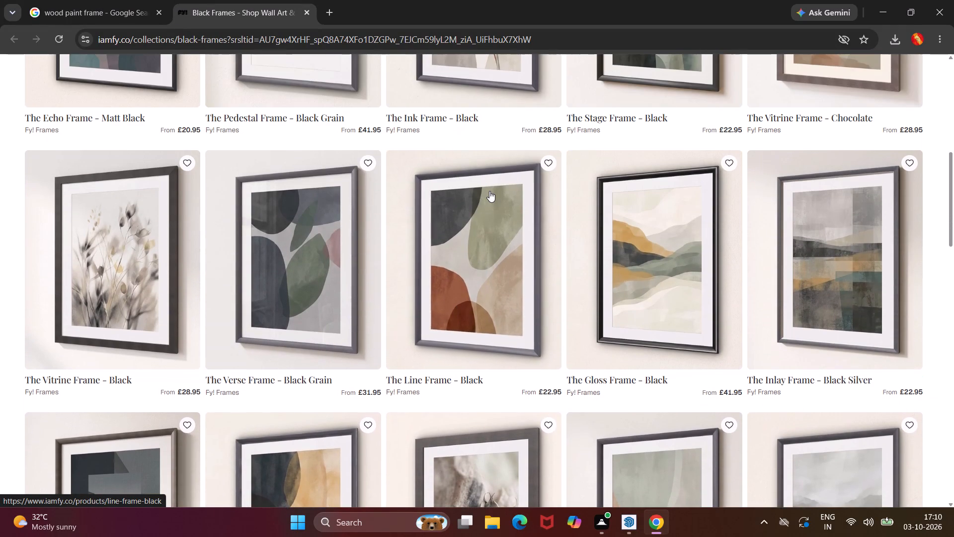
pyautogui.rightClick(489, 191)
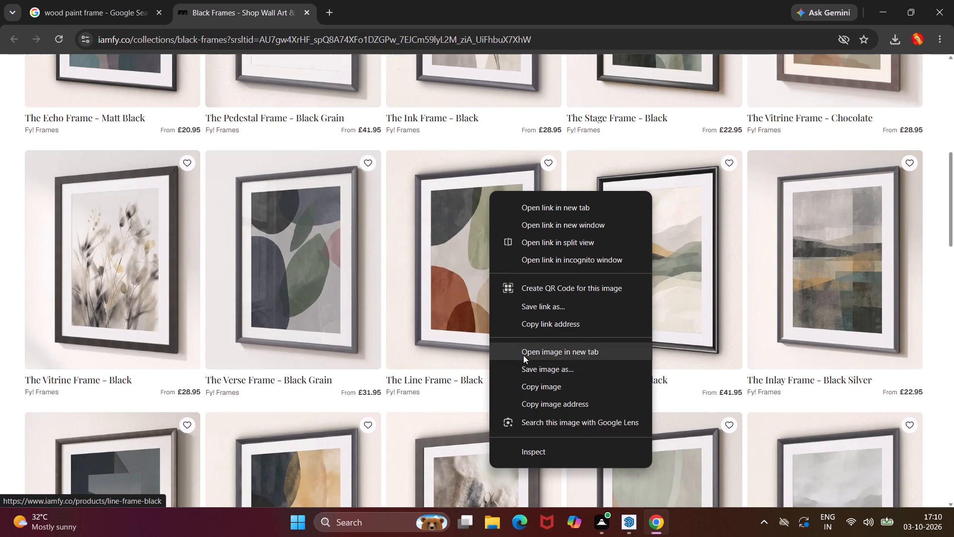
pyautogui.click(525, 364)
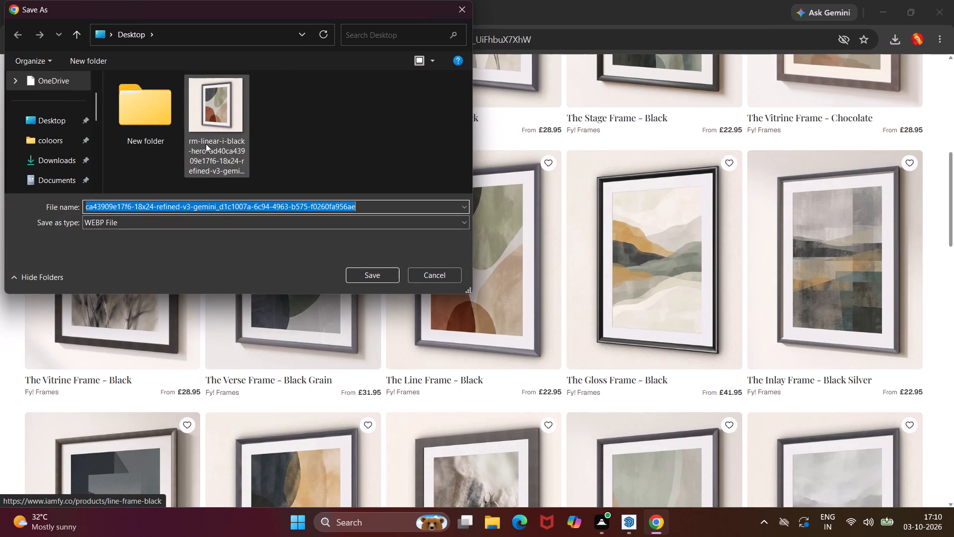
pyautogui.click(375, 279)
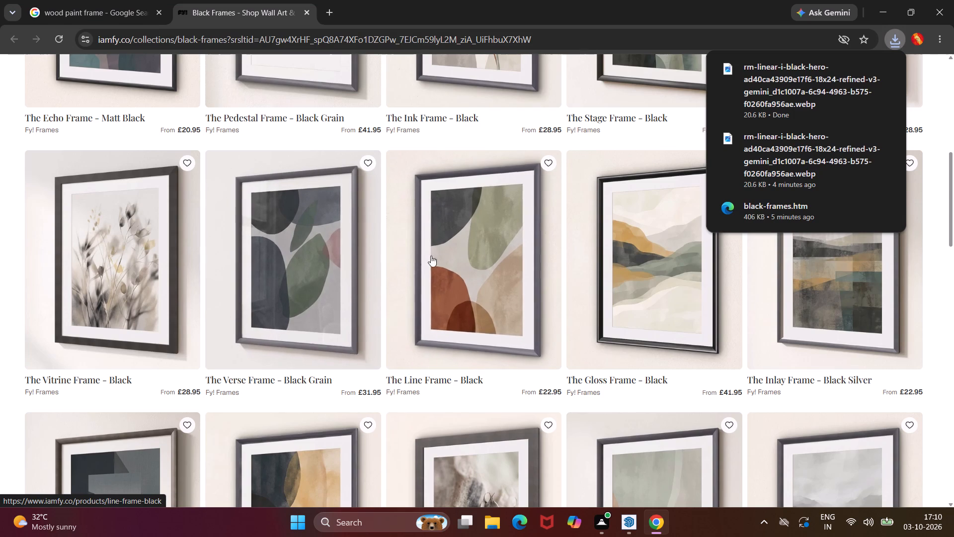
# Open File Explorer and check the Desktop folder for the saved print image.
pyautogui.click(492, 518)
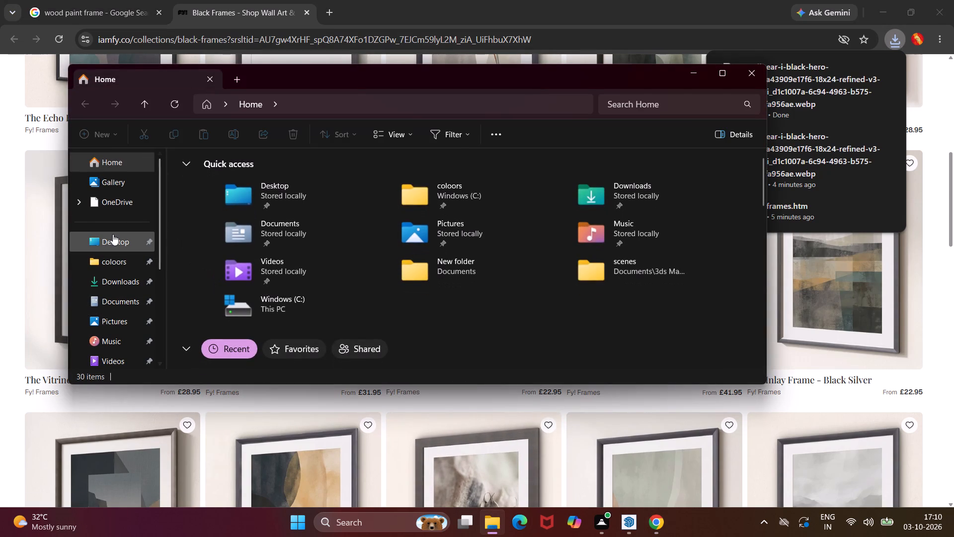
pyautogui.click(113, 234)
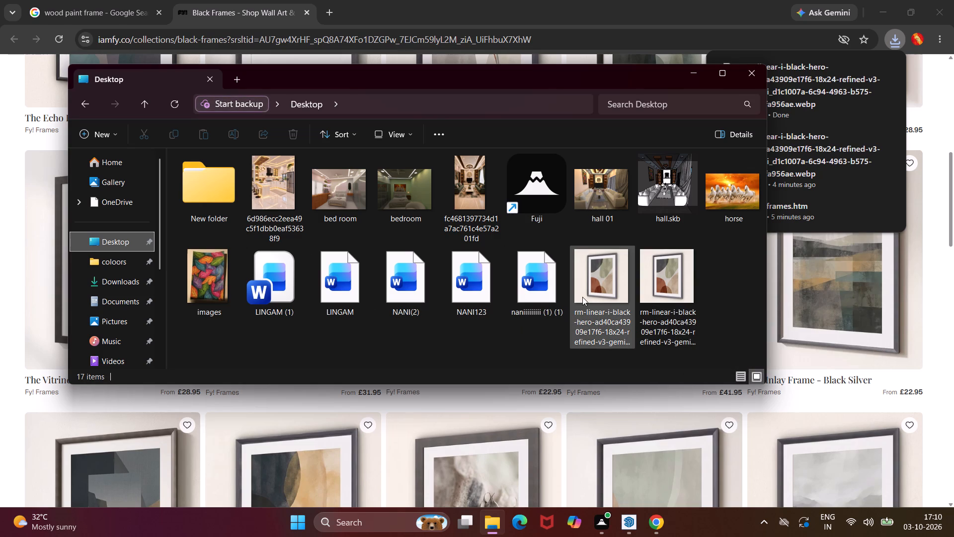
# Switch to SketchUp and load the images file from the Desktop as the texture image of material Color B01.
pyautogui.click(627, 523)
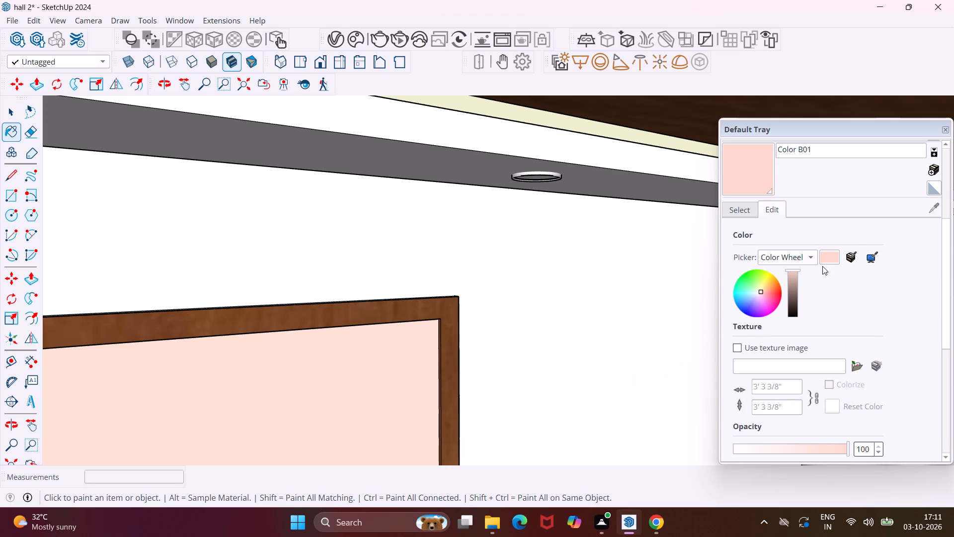
pyautogui.click(858, 366)
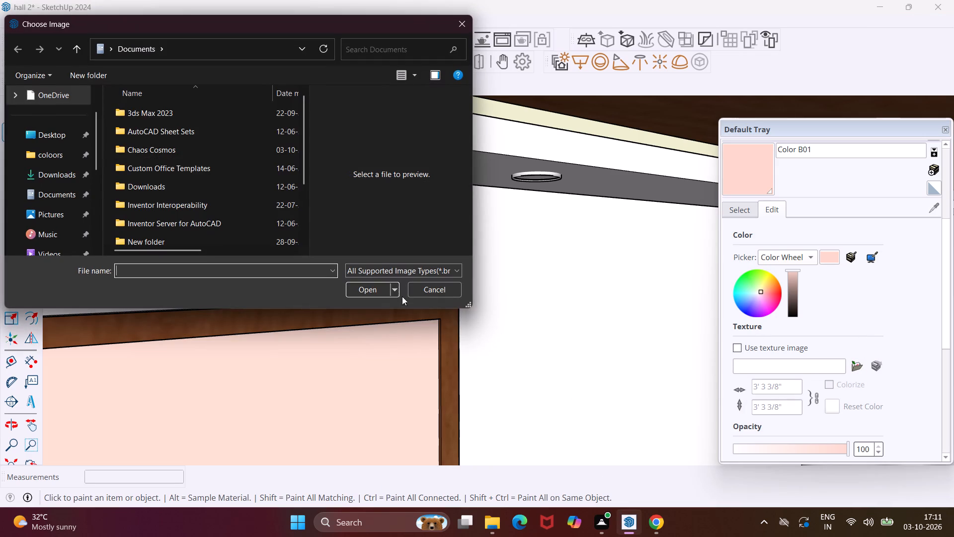
pyautogui.click(63, 139)
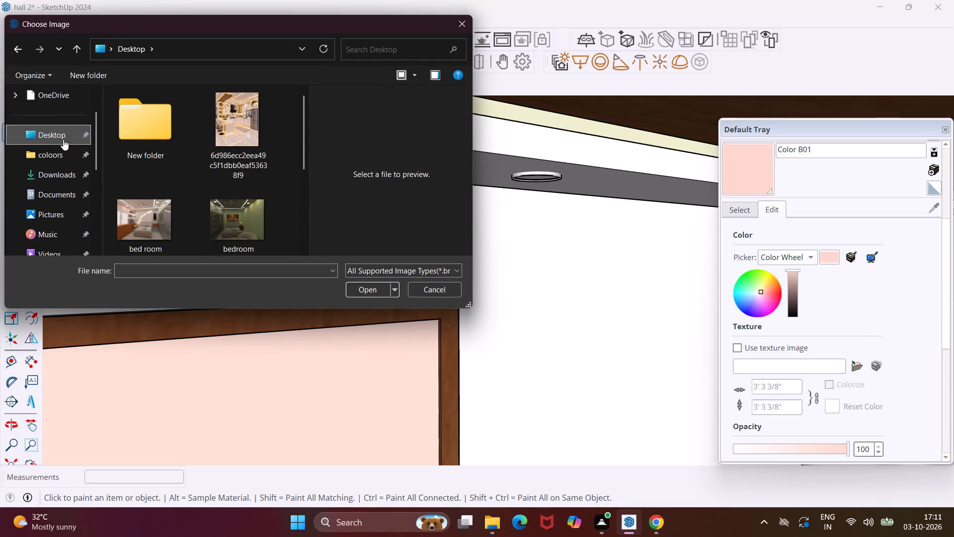
pyautogui.scroll(-8, 151, 169)
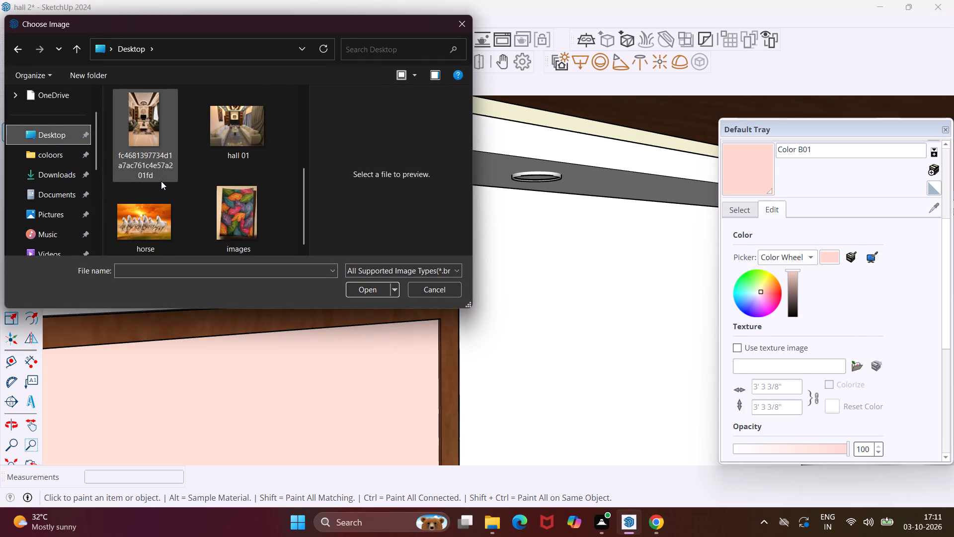
pyautogui.scroll(-19, 161, 181)
pyautogui.scroll(1, 173, 211)
pyautogui.scroll(-5, 173, 211)
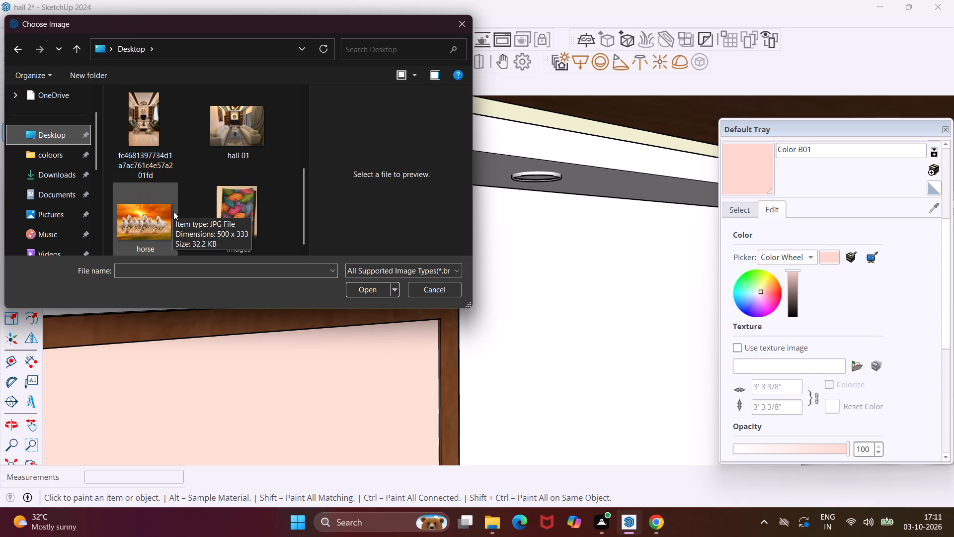
pyautogui.scroll(-11, 173, 211)
pyautogui.scroll(20, 173, 211)
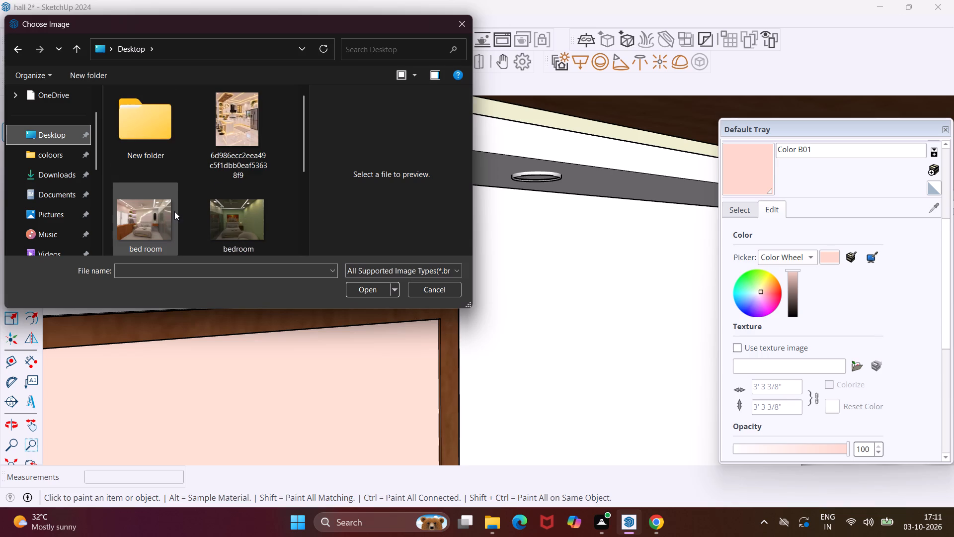
pyautogui.scroll(12, 182, 152)
pyautogui.scroll(-9, 183, 155)
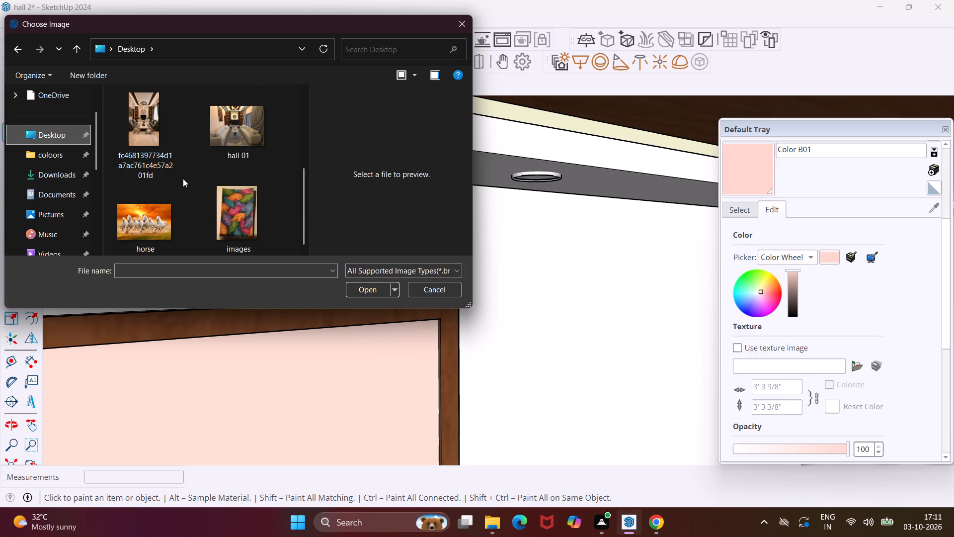
pyautogui.scroll(-16, 183, 179)
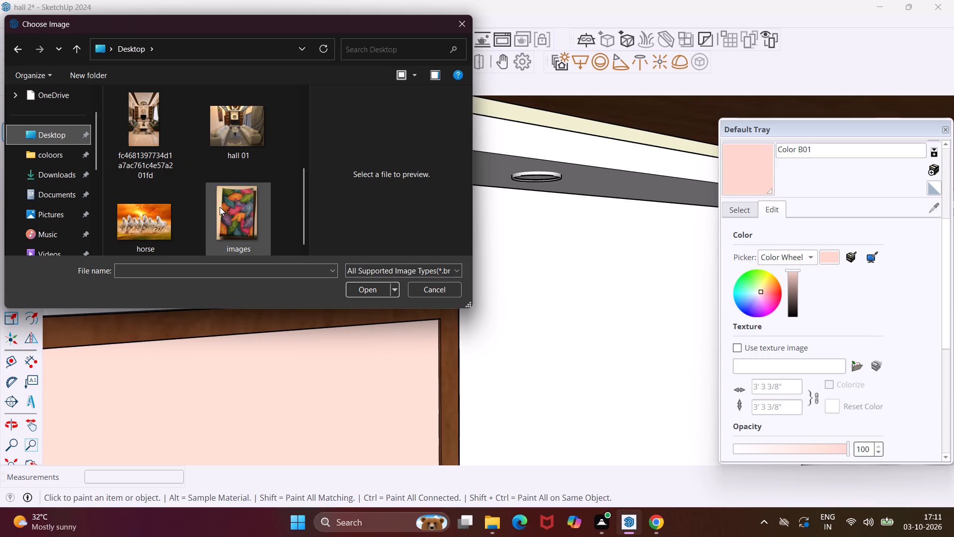
pyautogui.click(220, 207)
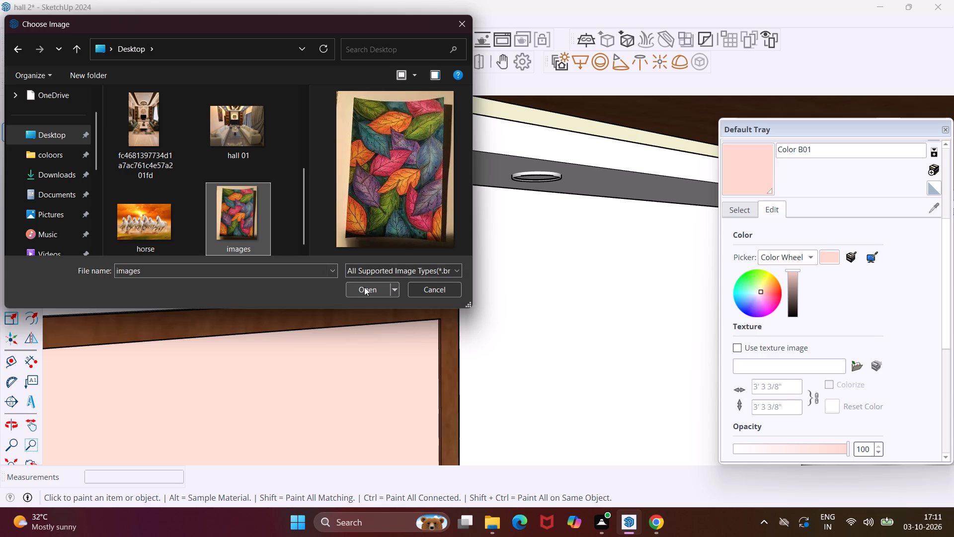
pyautogui.click(364, 287)
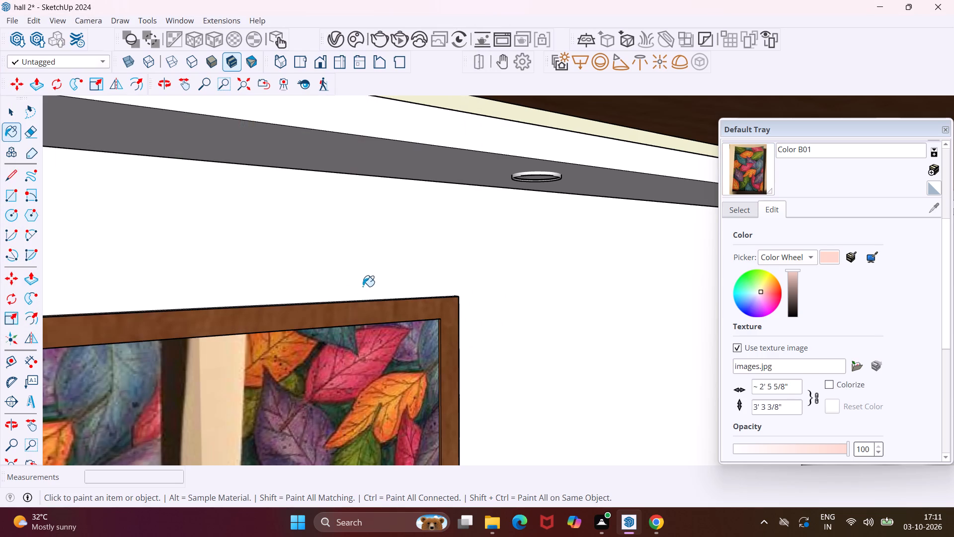
# Examine how the leaf image texture fits the wood-framed wall panel, from outside the room and from inside it.
pyautogui.scroll(-9, 254, 326)
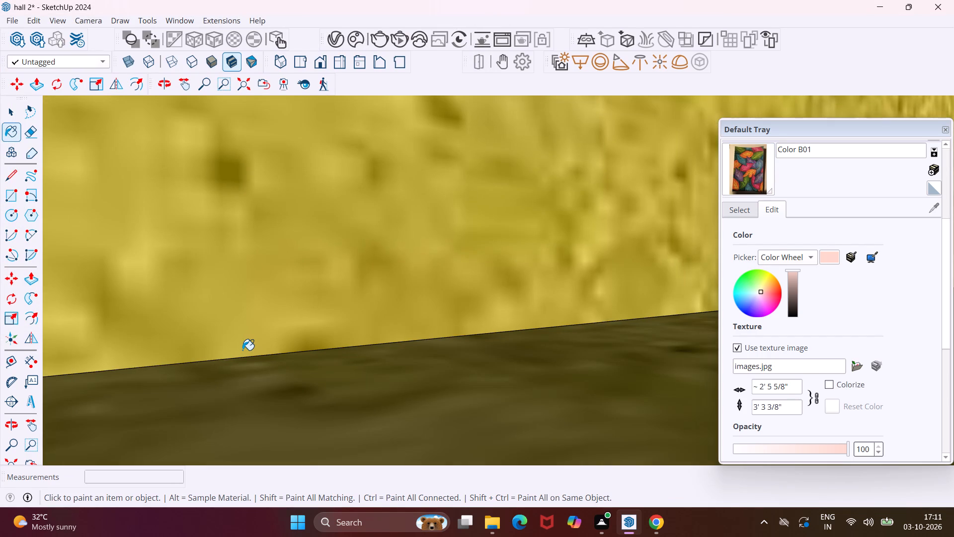
pyautogui.scroll(-20, 242, 350)
pyautogui.scroll(-6, 242, 350)
pyautogui.scroll(2, 244, 350)
pyautogui.scroll(-11, 244, 350)
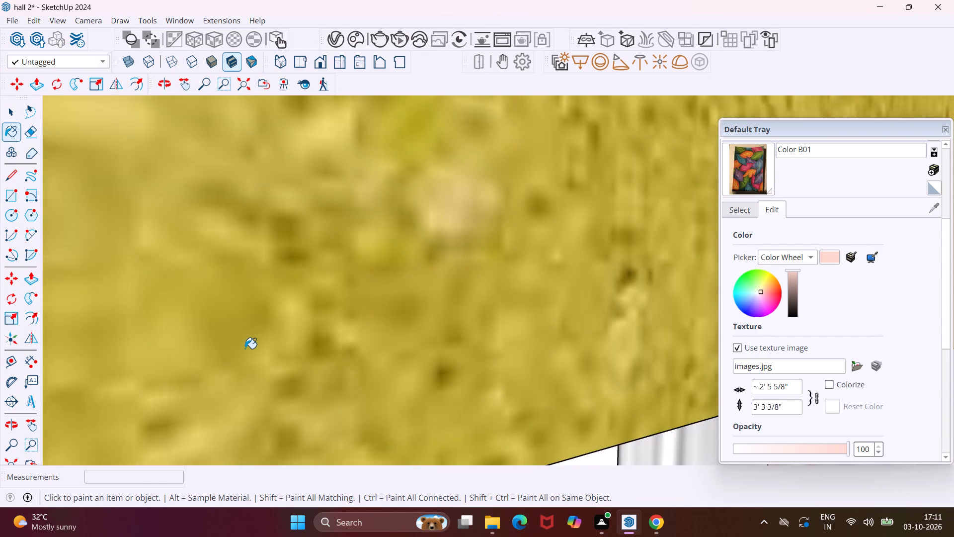
pyautogui.scroll(-20, 245, 349)
pyautogui.scroll(-16, 245, 349)
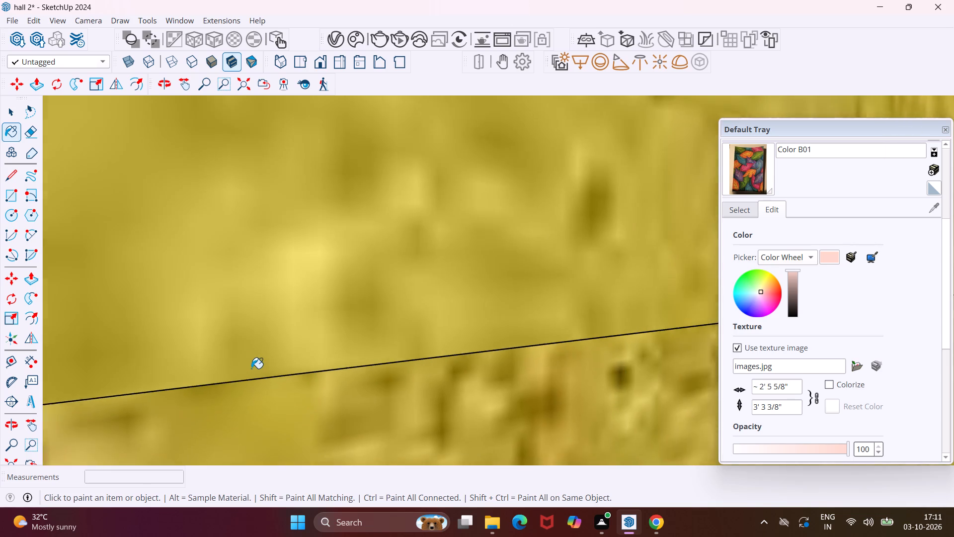
pyautogui.scroll(-20, 251, 368)
pyautogui.scroll(-20, 251, 368)
pyautogui.scroll(-8, 251, 368)
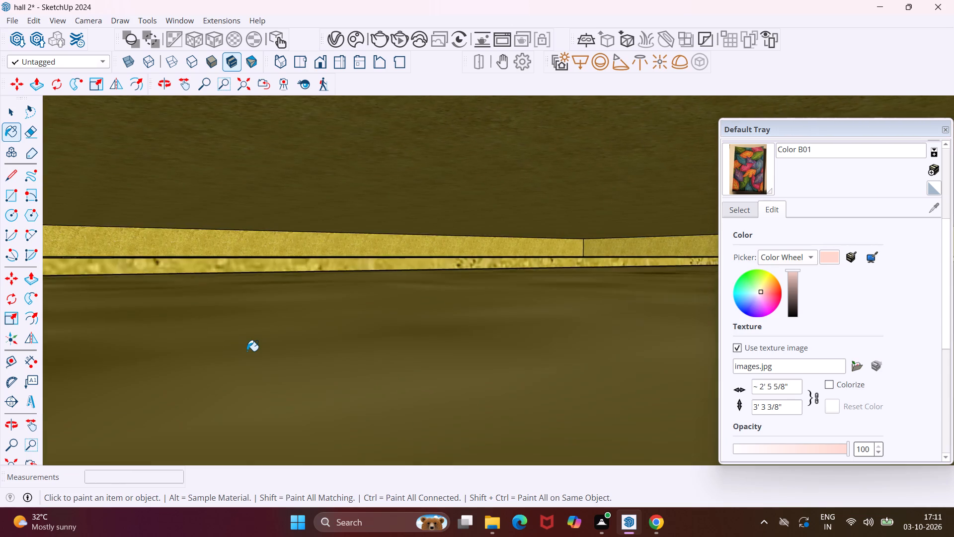
pyautogui.scroll(-2, 247, 351)
pyautogui.scroll(1, 247, 351)
pyautogui.scroll(-20, 247, 350)
pyautogui.scroll(-20, 247, 350)
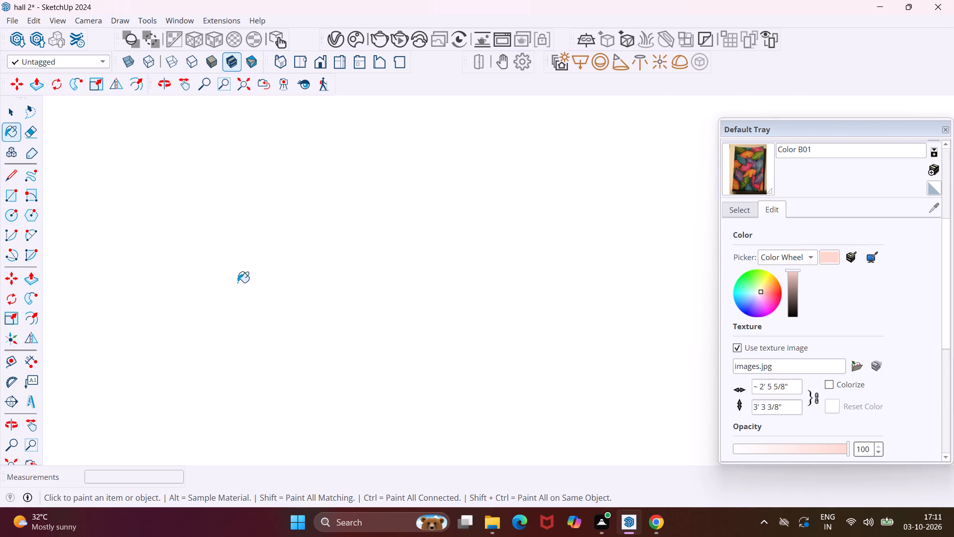
pyautogui.scroll(-4, 238, 282)
pyautogui.scroll(2, 238, 282)
pyautogui.scroll(-7, 238, 281)
pyautogui.scroll(1, 238, 281)
pyautogui.scroll(-20, 238, 281)
pyautogui.scroll(-10, 238, 281)
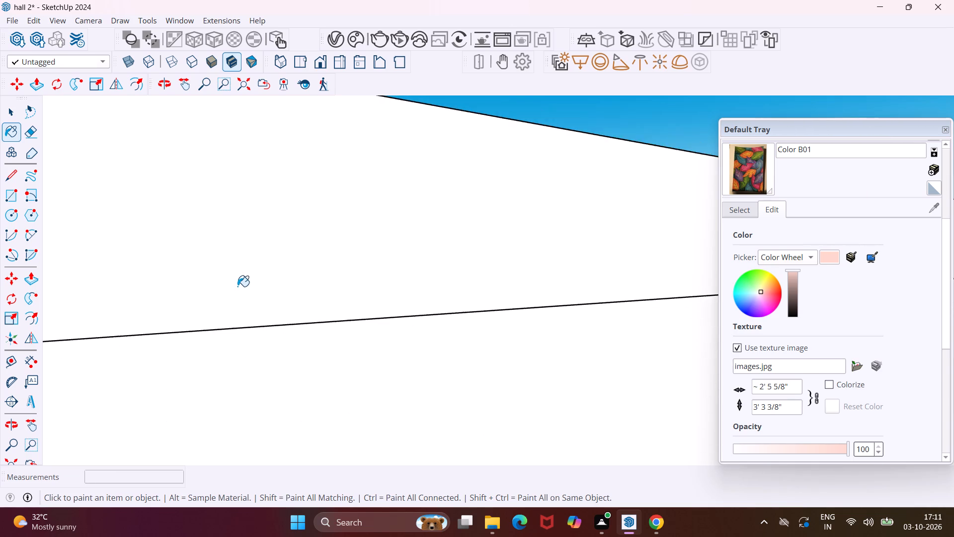
pyautogui.scroll(-20, 238, 286)
pyautogui.scroll(-20, 238, 286)
pyautogui.scroll(-5, 238, 286)
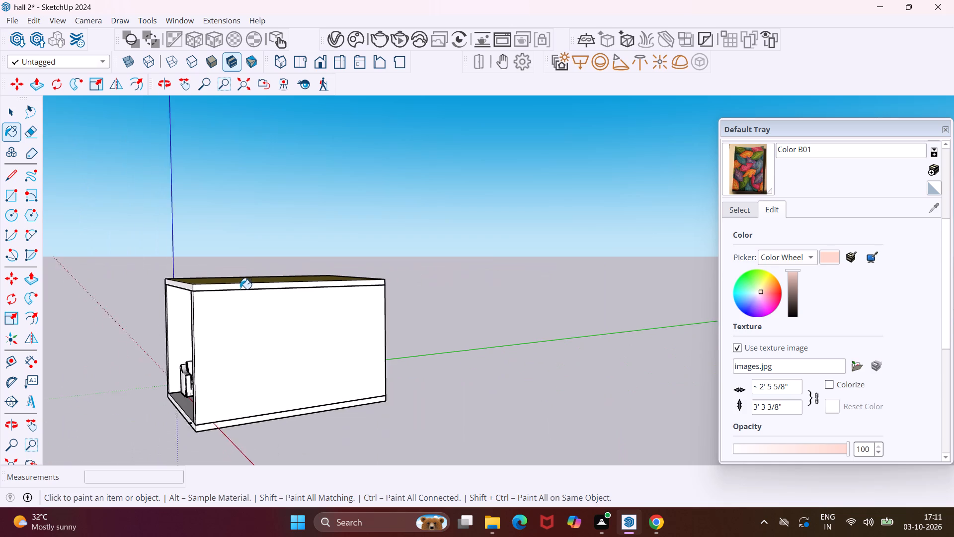
pyautogui.scroll(-6, 240, 289)
pyautogui.moveTo(190, 346); pyautogui.dragTo(455, 336, button='middle')
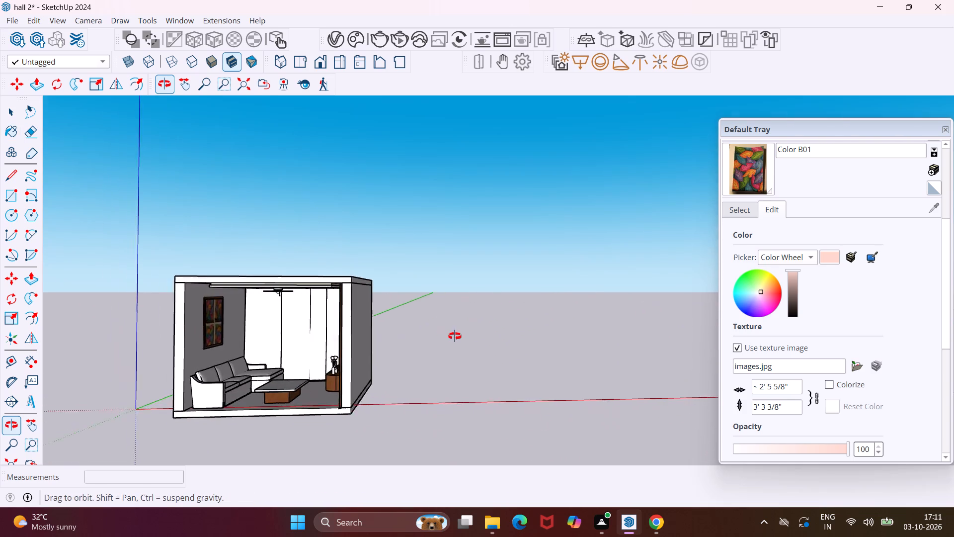
pyautogui.moveTo(455, 336); pyautogui.dragTo(456, 336, button='middle')
pyautogui.scroll(13, 259, 330)
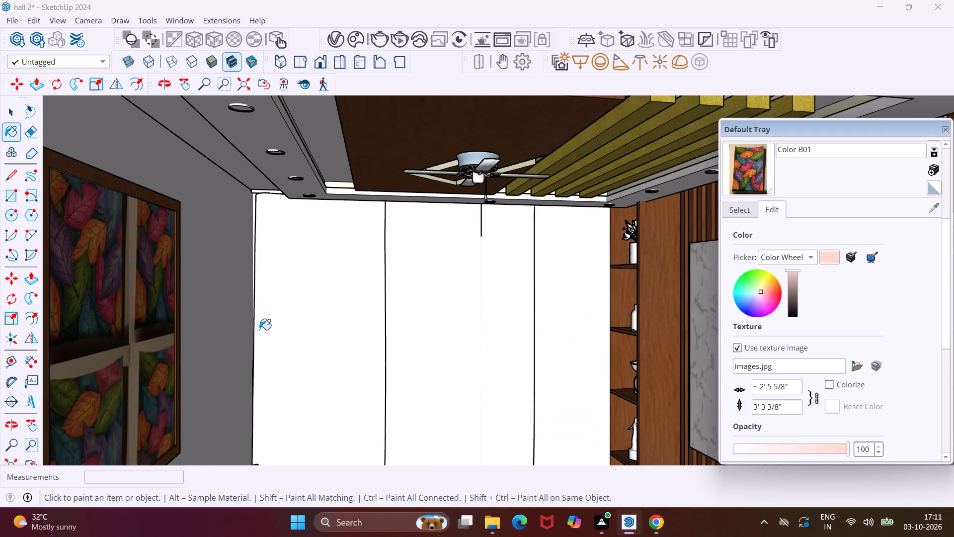
pyautogui.moveTo(139, 355); pyautogui.dragTo(68, 361, button='middle')
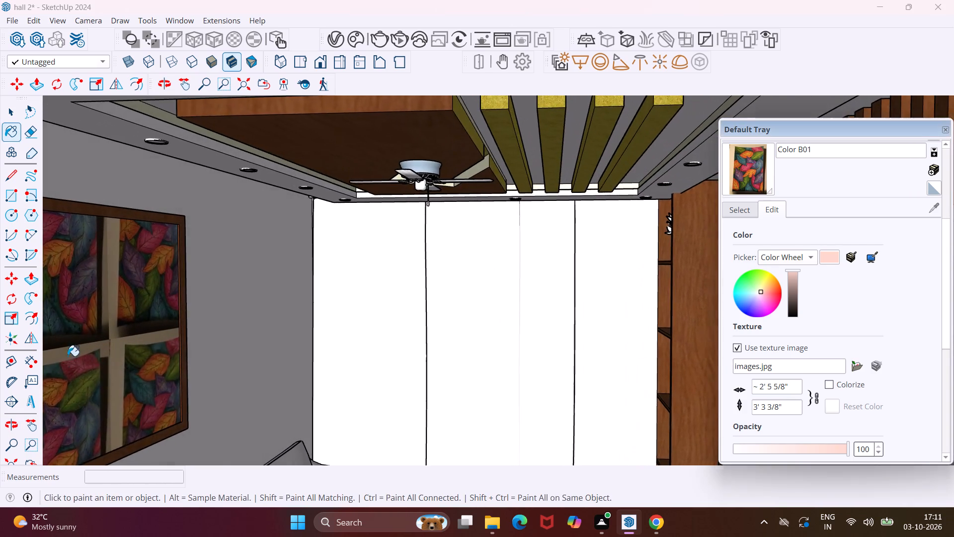
pyautogui.scroll(5, 70, 344)
pyautogui.moveTo(70, 343); pyautogui.dragTo(20, 334, button='middle')
# Switch to Chrome and look through Fy!'s Black Frames page for another framed print.
pyautogui.click(650, 523)
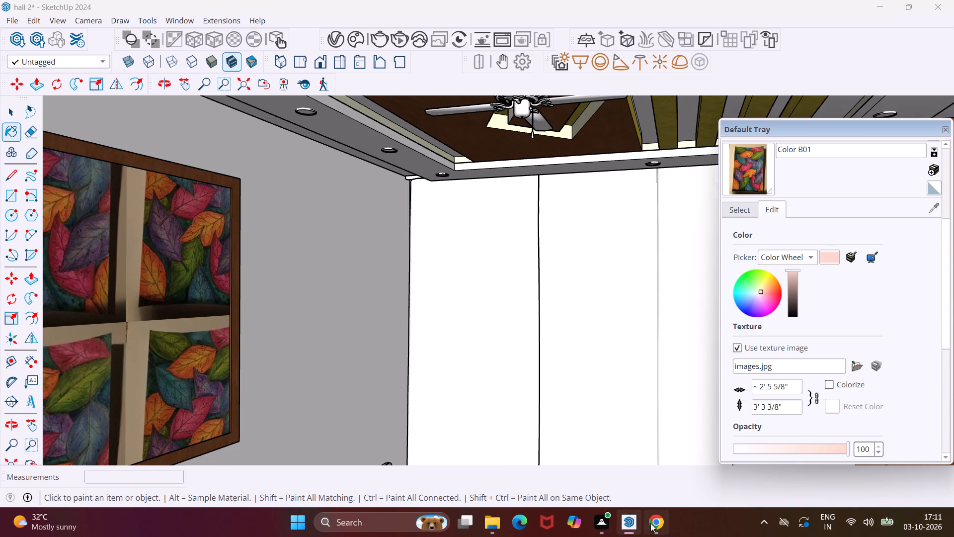
pyautogui.click(663, 523)
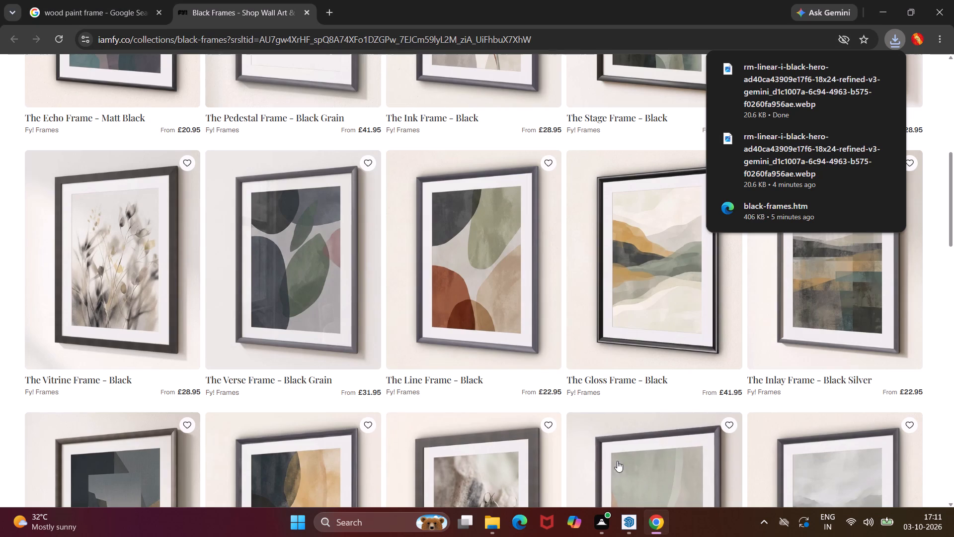
pyautogui.scroll(-11, 300, 288)
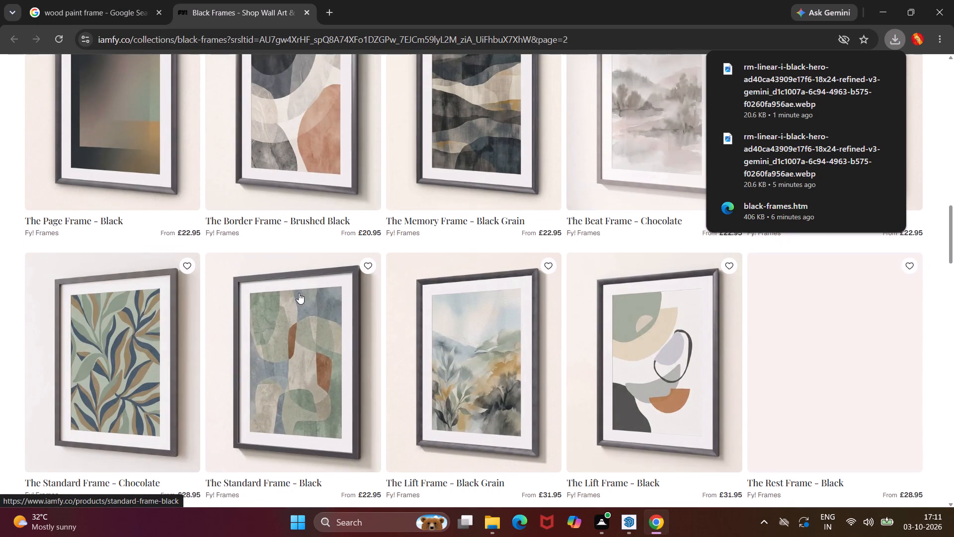
pyautogui.click(13, 38)
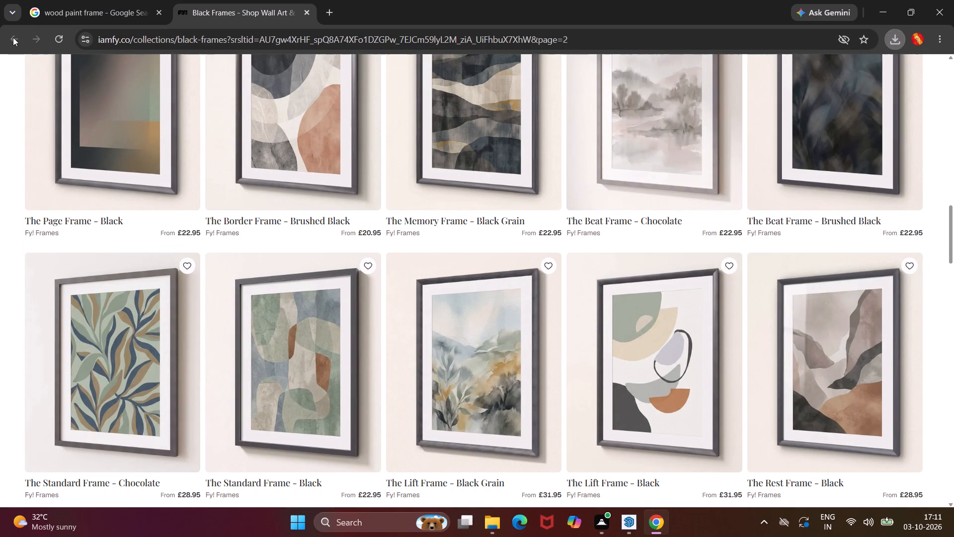
pyautogui.doubleClick(13, 37)
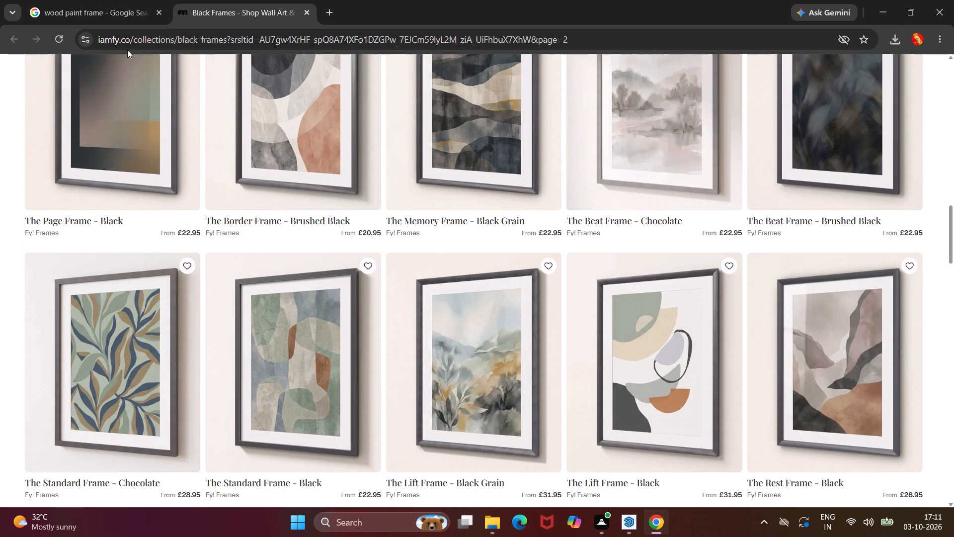
pyautogui.scroll(17, 284, 228)
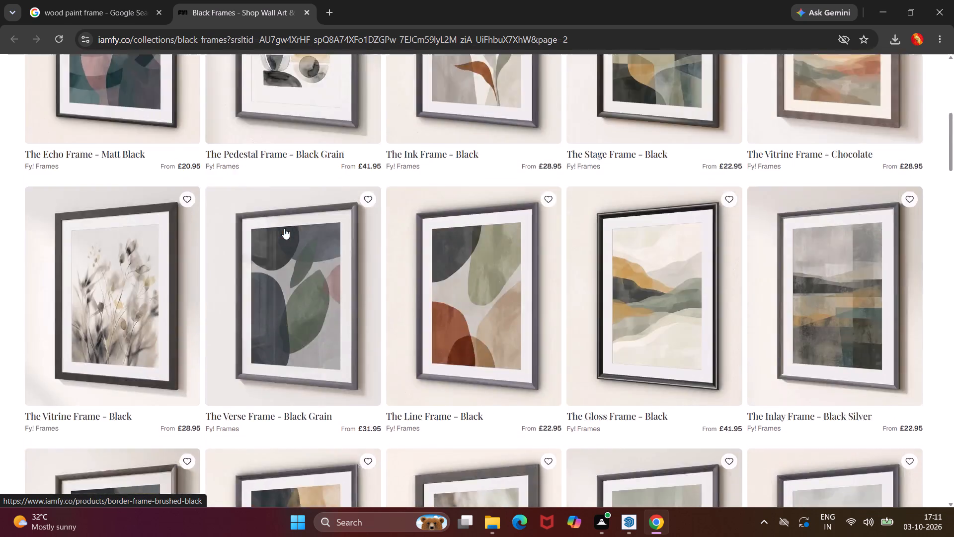
pyautogui.scroll(12, 284, 228)
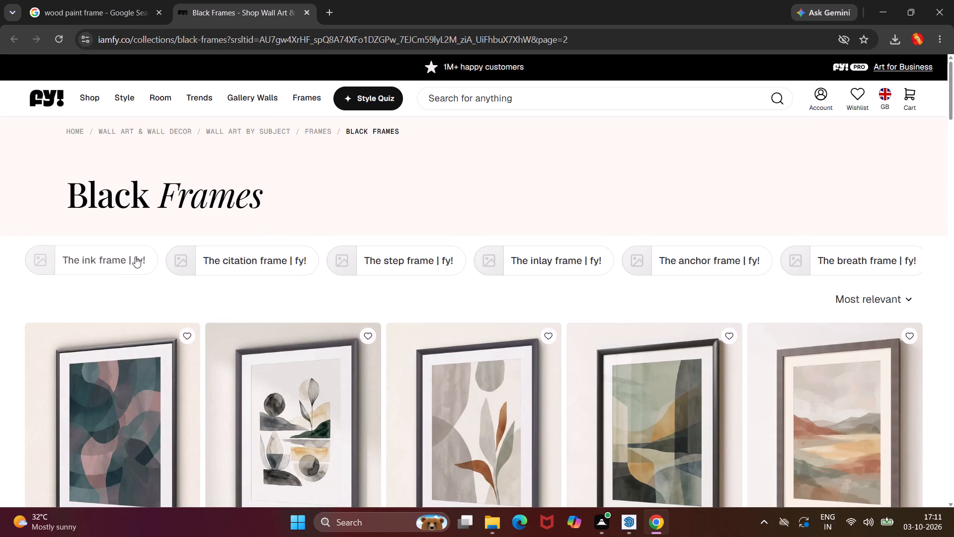
pyautogui.click(255, 11)
# Browse the wood paint frame image results and save lowha.com's canvas painting on a wooden frame to the Desktop.
pyautogui.click(141, 13)
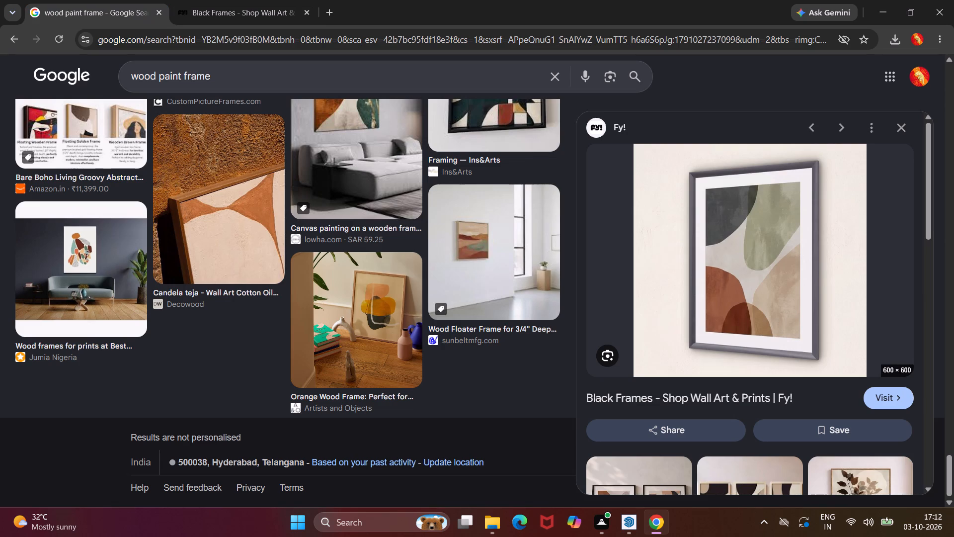
pyautogui.scroll(4, 349, 253)
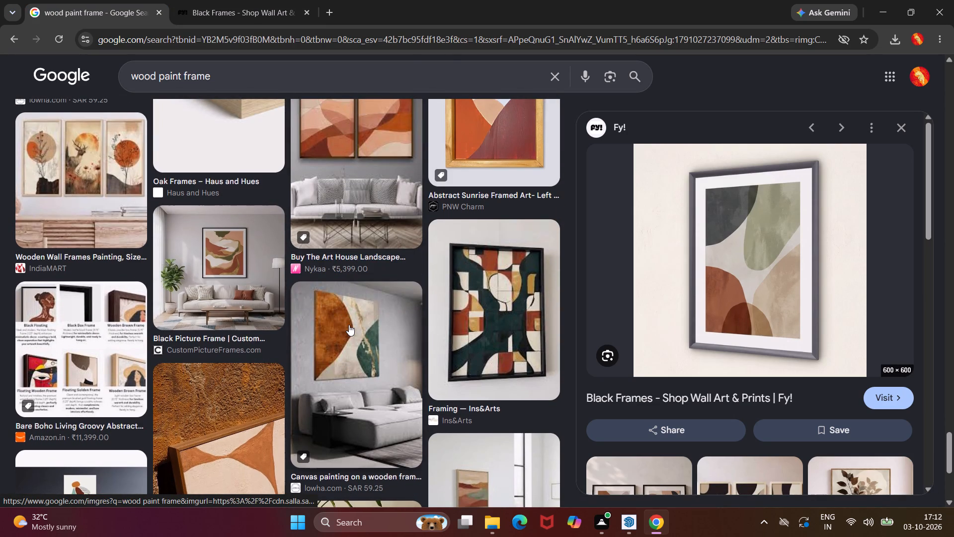
pyautogui.click(349, 325)
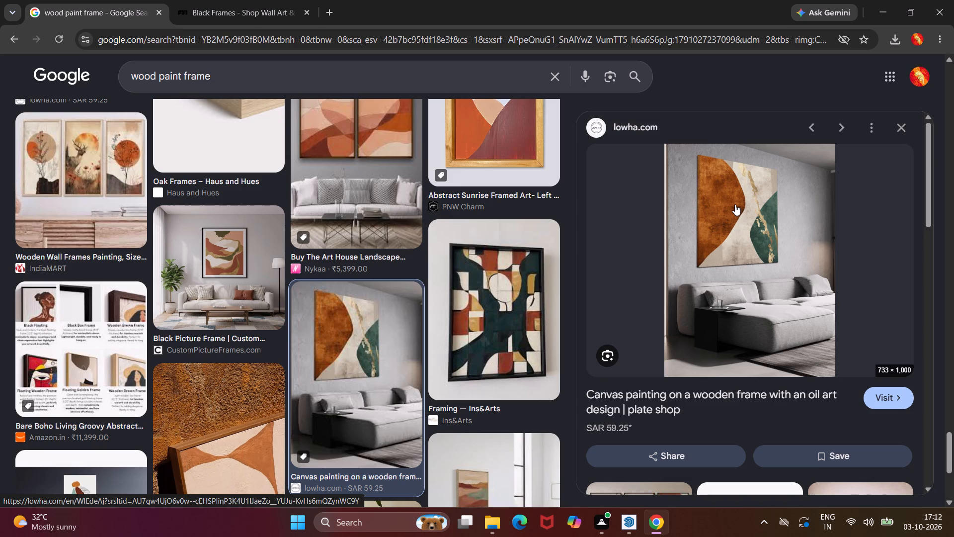
pyautogui.scroll(3, 485, 182)
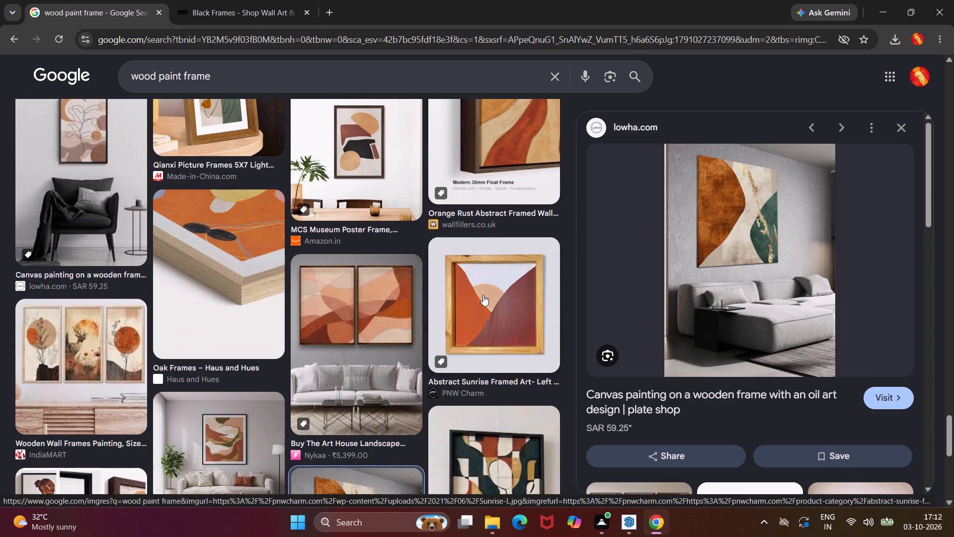
pyautogui.scroll(5, 473, 298)
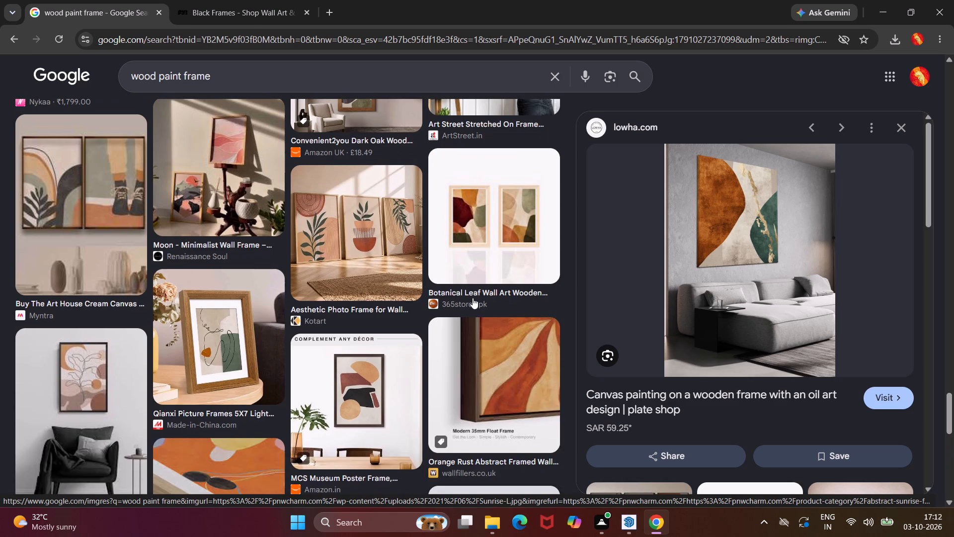
pyautogui.scroll(1, 473, 298)
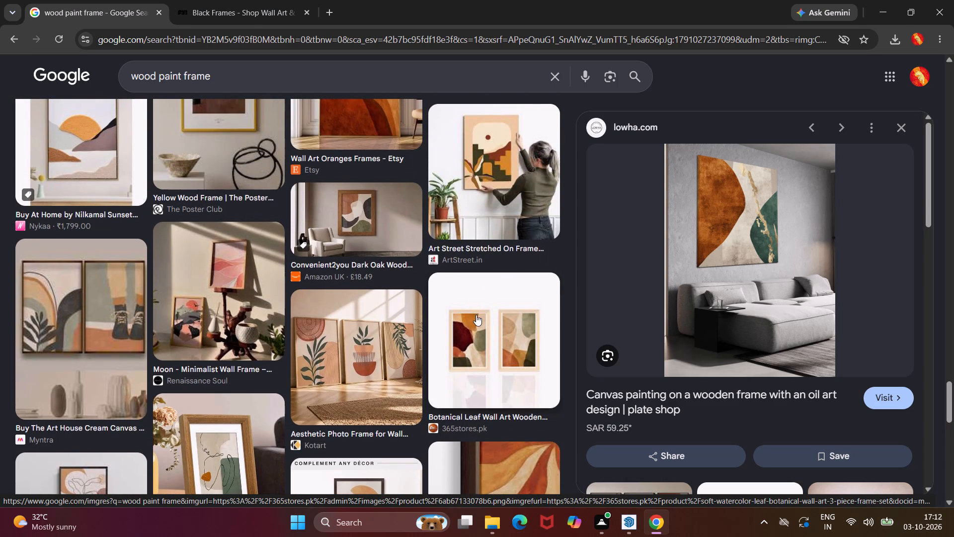
pyautogui.scroll(4, 492, 314)
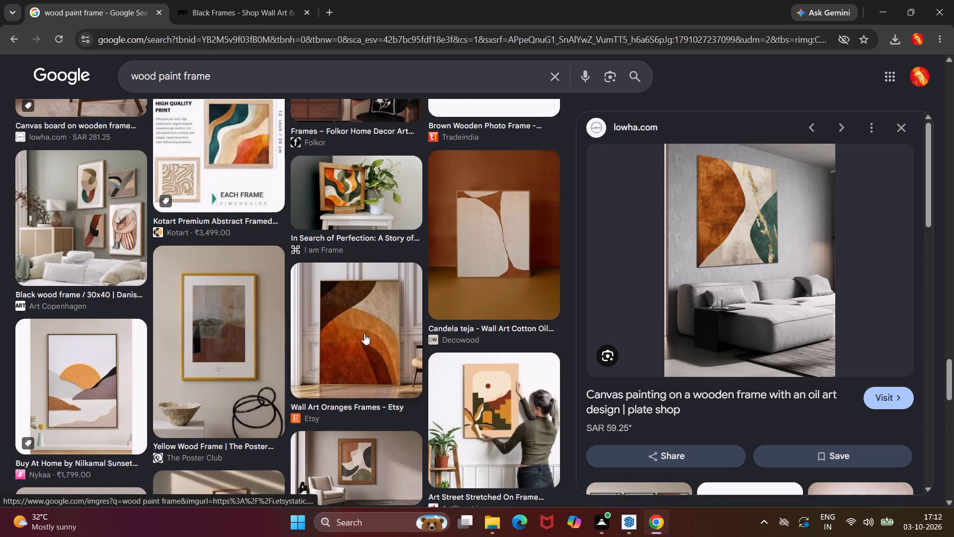
pyautogui.rightClick(768, 221)
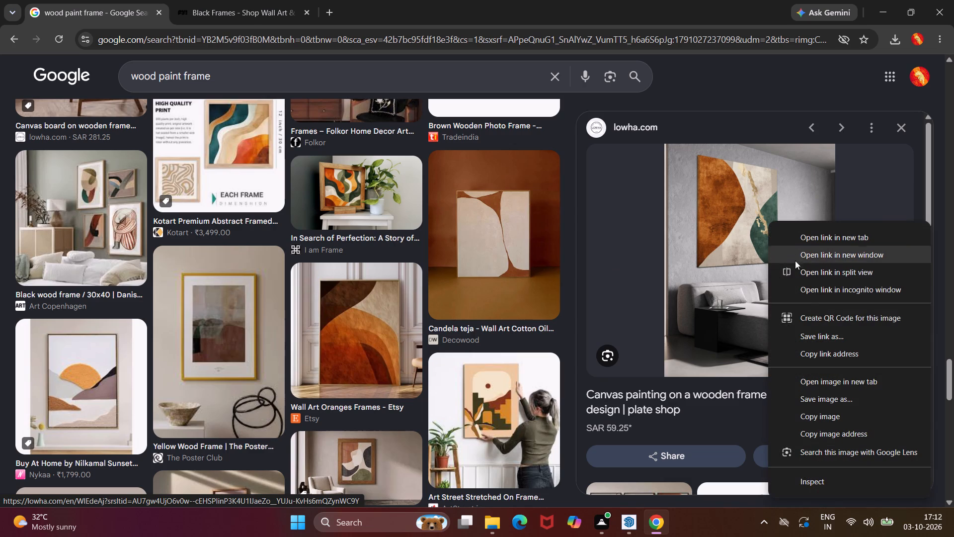
pyautogui.click(830, 400)
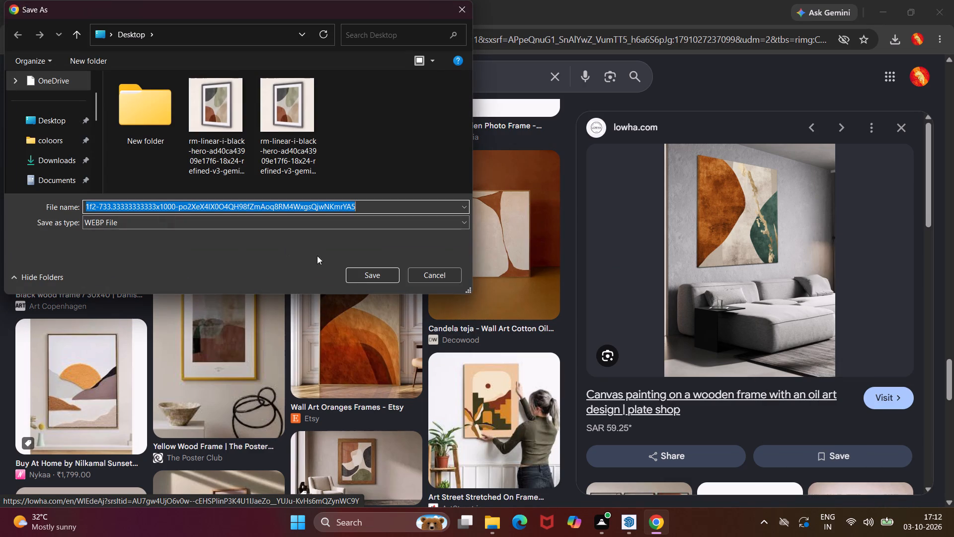
pyautogui.click(361, 276)
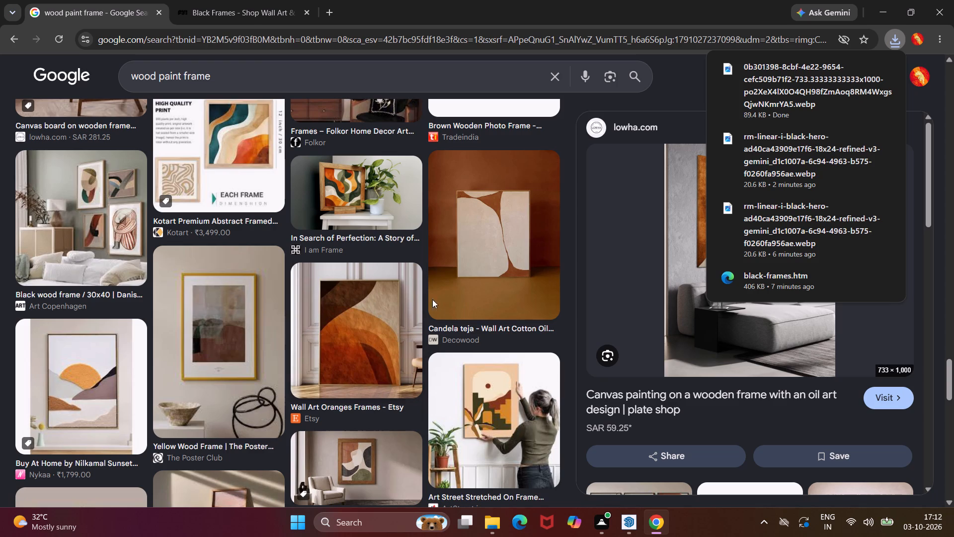
# Switch to SketchUp and look through the Desktop and Downloads folders for a replacement texture image for material Color B01.
pyautogui.click(631, 530)
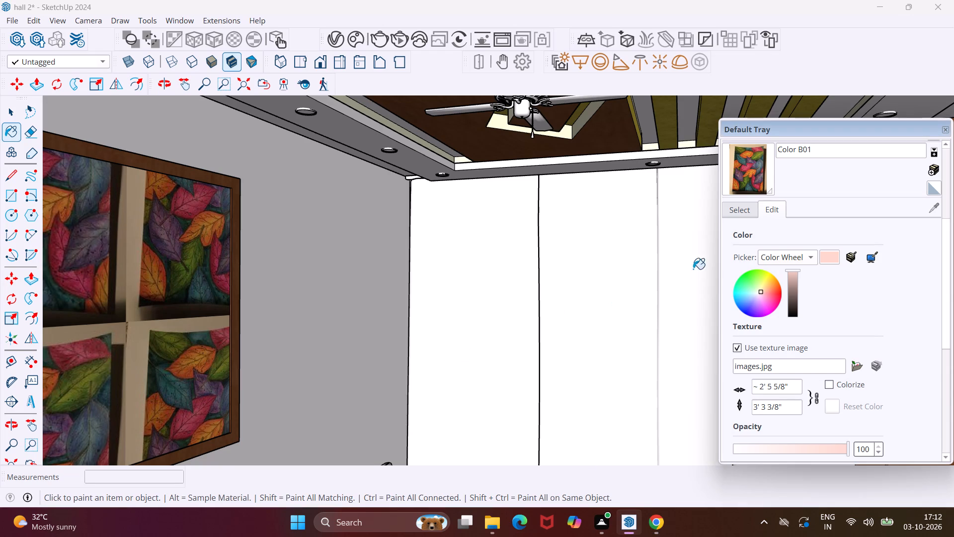
pyautogui.click(854, 361)
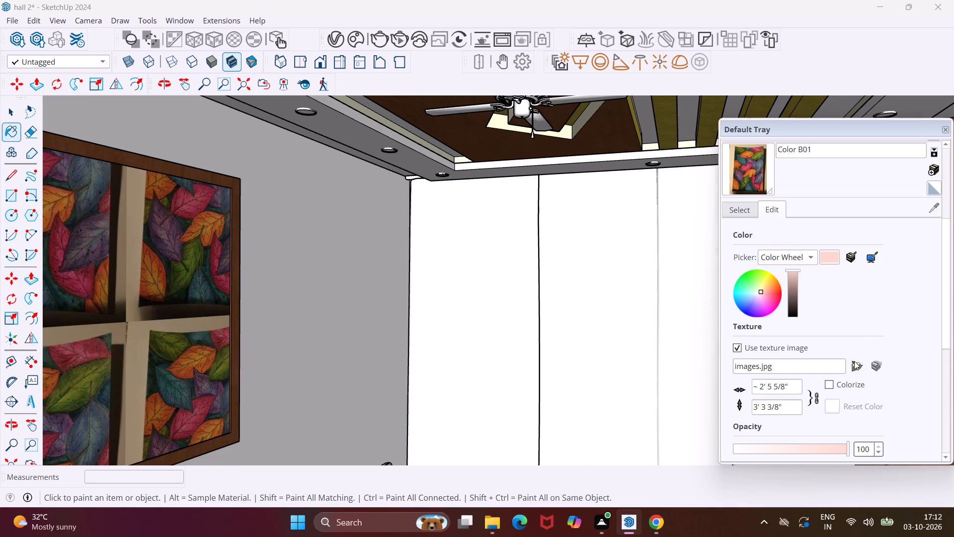
pyautogui.scroll(-4, 201, 206)
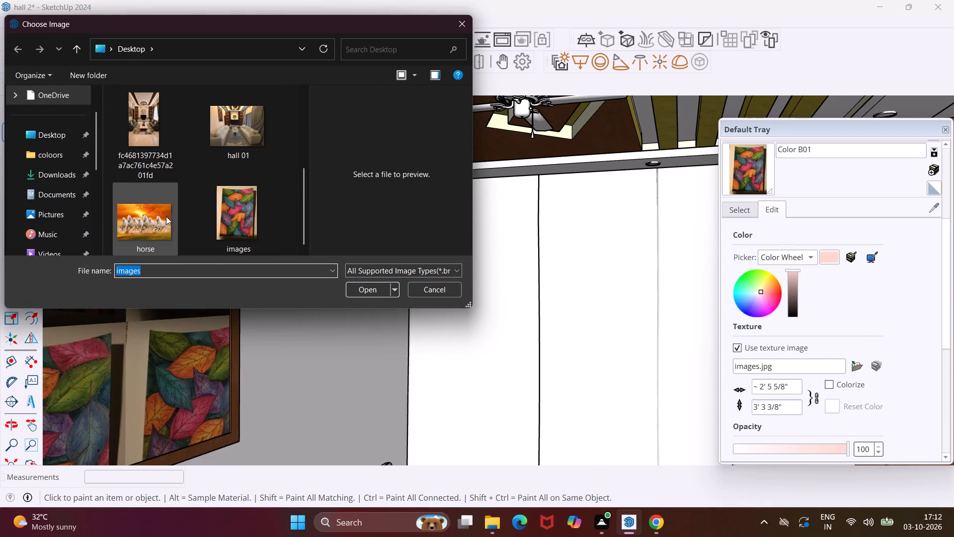
pyautogui.scroll(-4, 166, 216)
pyautogui.click(64, 170)
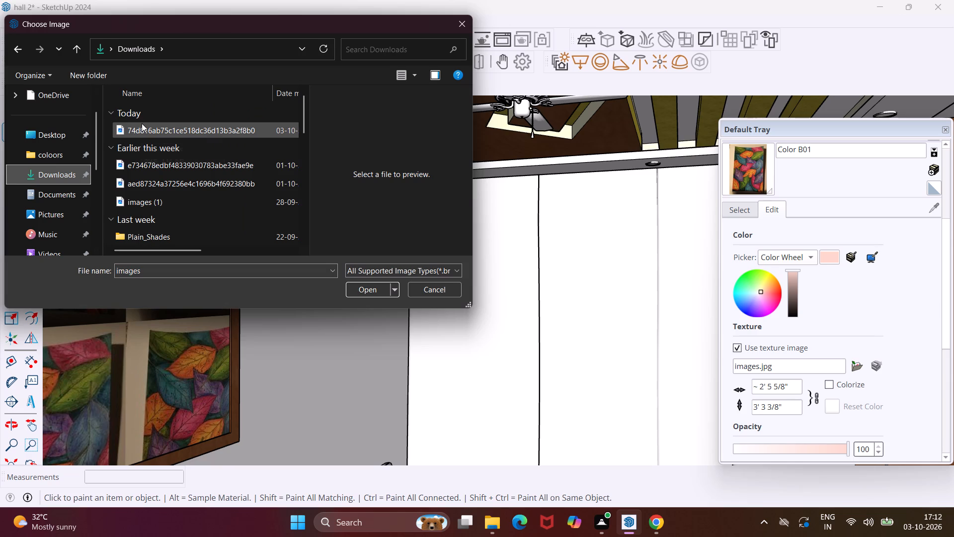
pyautogui.click(142, 123)
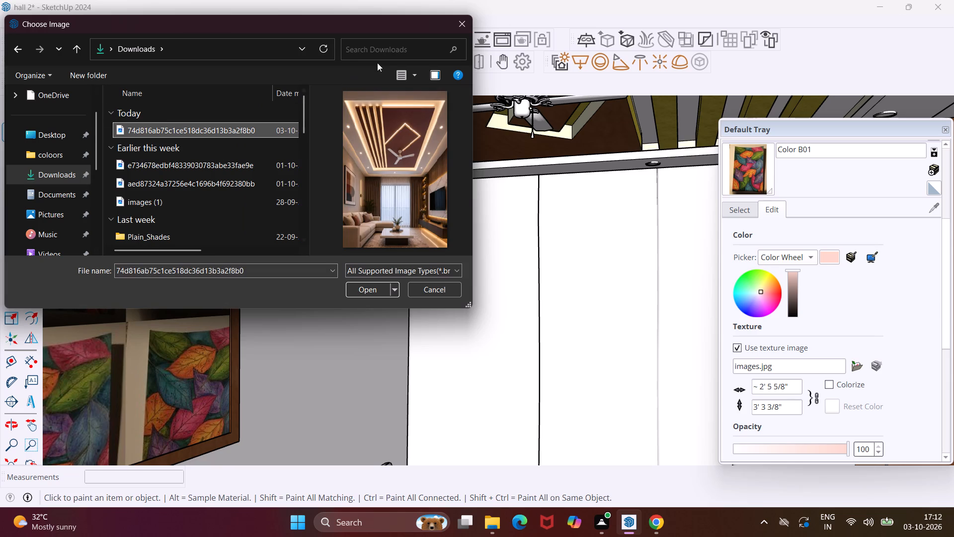
pyautogui.click(458, 20)
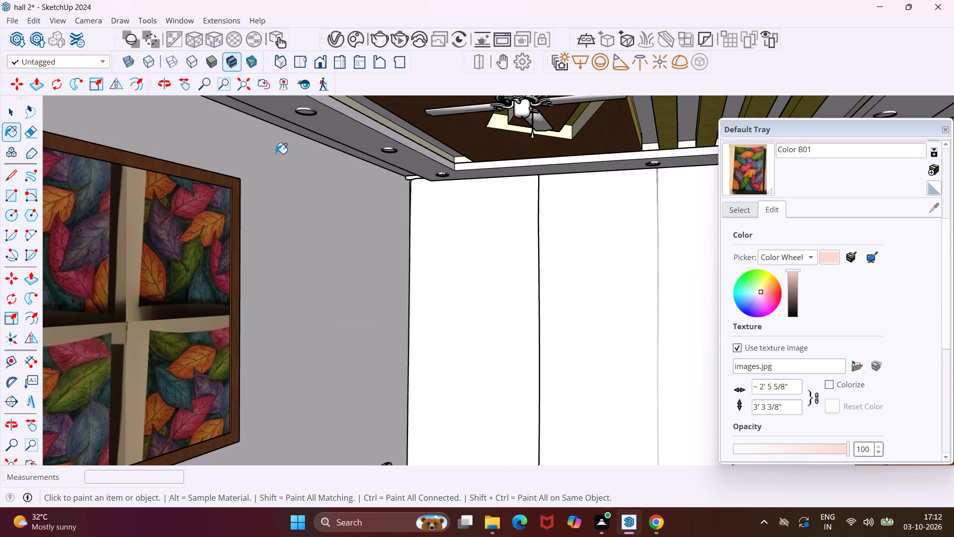
# Start positioning the leaf texture on the wood-framed wall panel and move its origin pin to the panel's lower-left inner corner.
pyautogui.click(145, 236)
pyautogui.rightClick(145, 236)
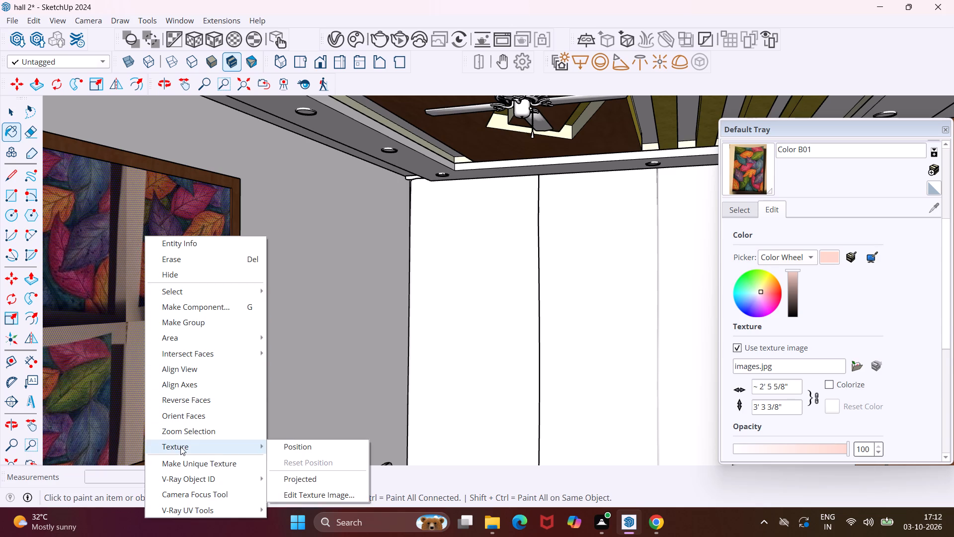
pyautogui.click(283, 446)
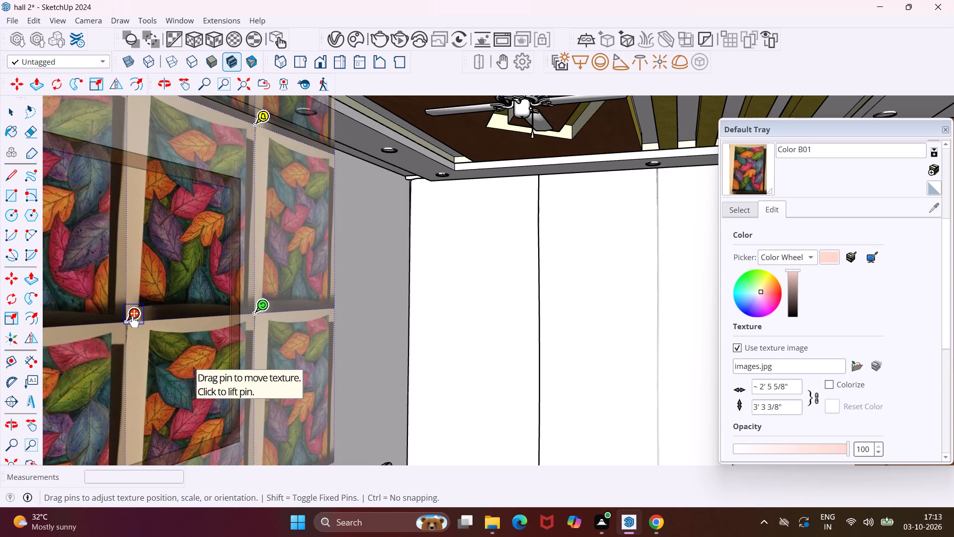
pyautogui.moveTo(135, 323); pyautogui.dragTo(87, 377)
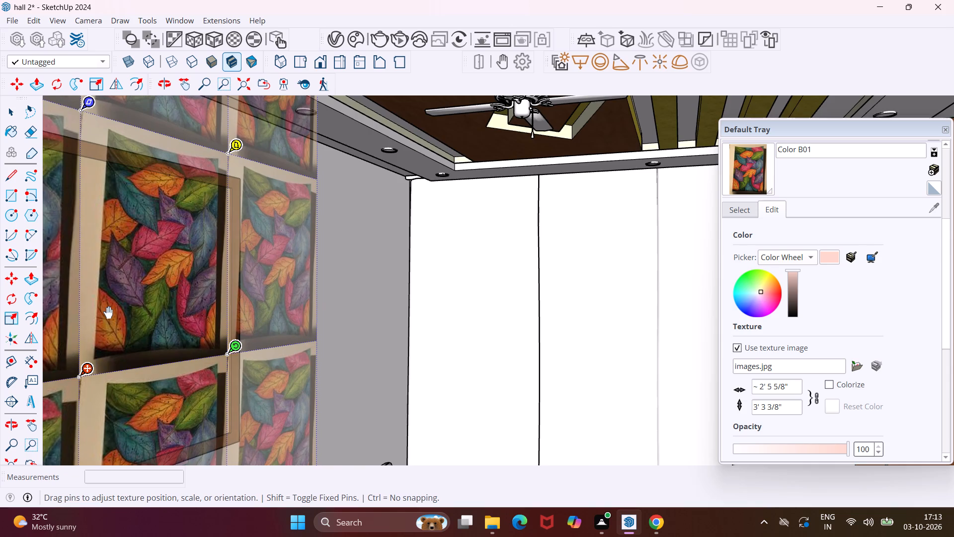
pyautogui.scroll(-7, 109, 309)
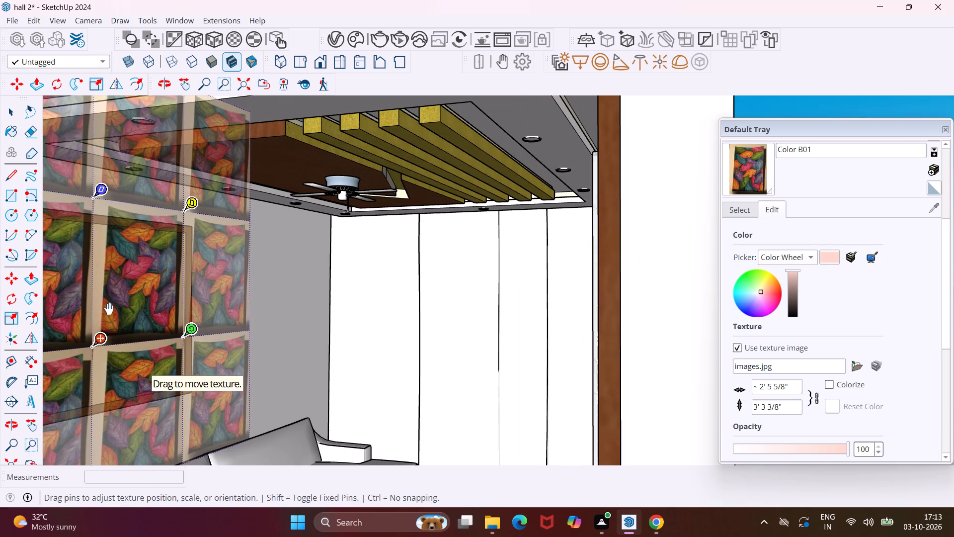
pyautogui.moveTo(109, 307); pyautogui.dragTo(80, 310, button='middle')
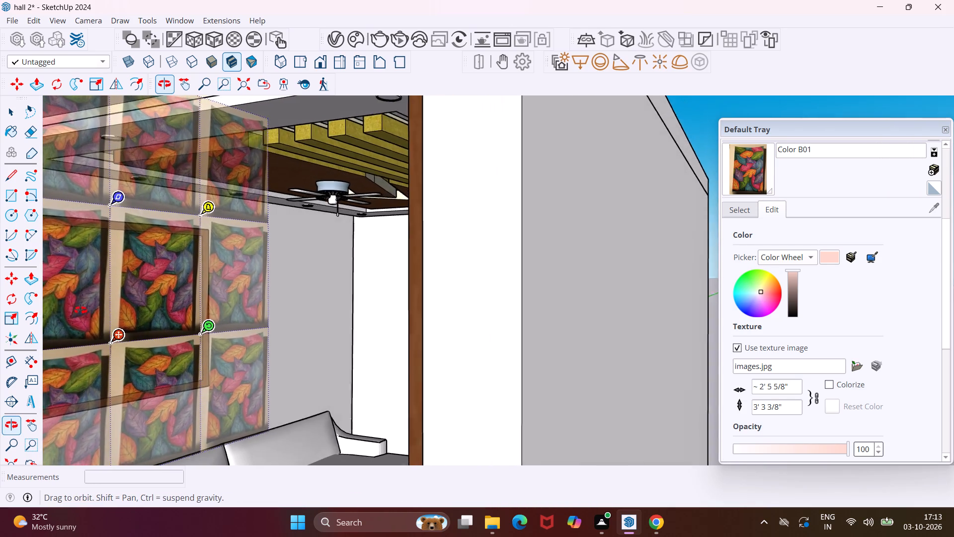
pyautogui.moveTo(80, 310); pyautogui.dragTo(66, 312, button='middle')
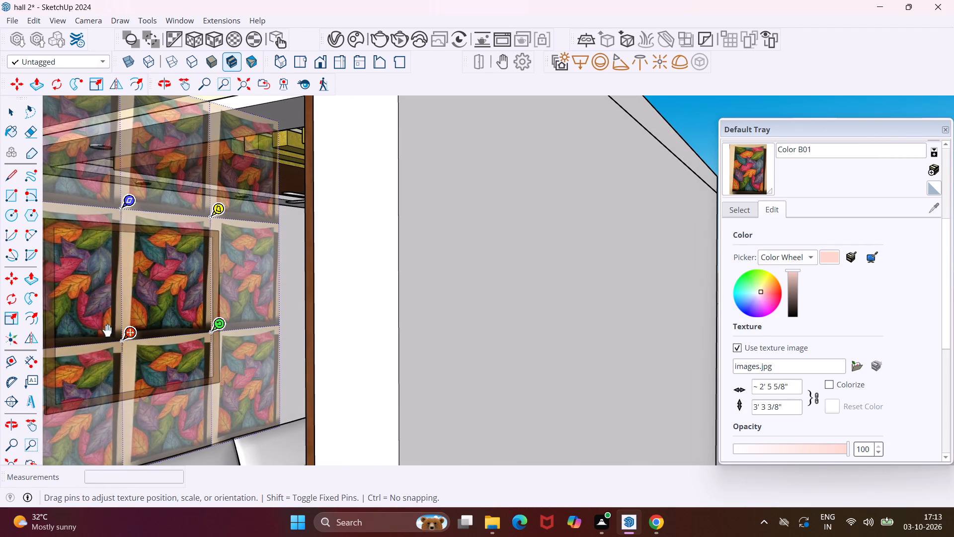
pyautogui.moveTo(131, 339); pyautogui.dragTo(116, 350)
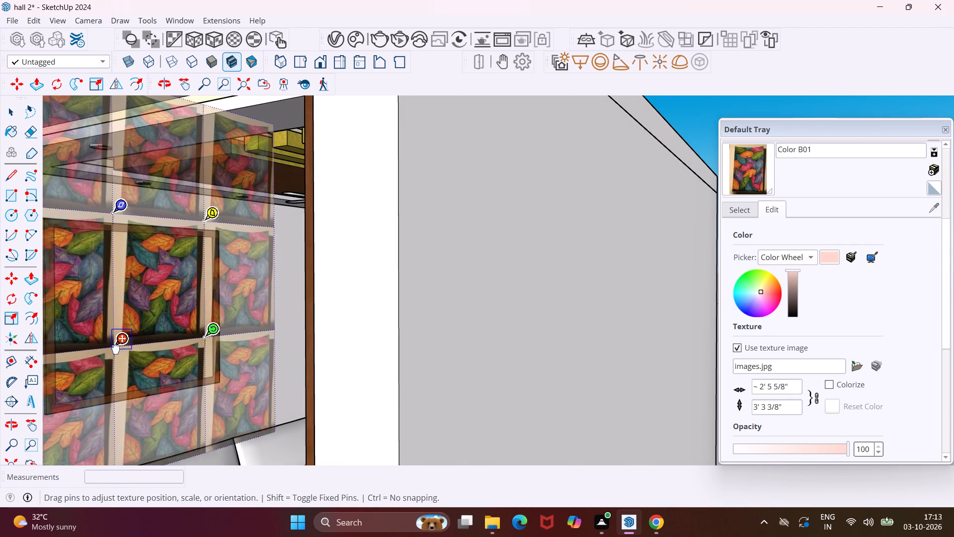
pyautogui.moveTo(116, 350); pyautogui.dragTo(67, 395)
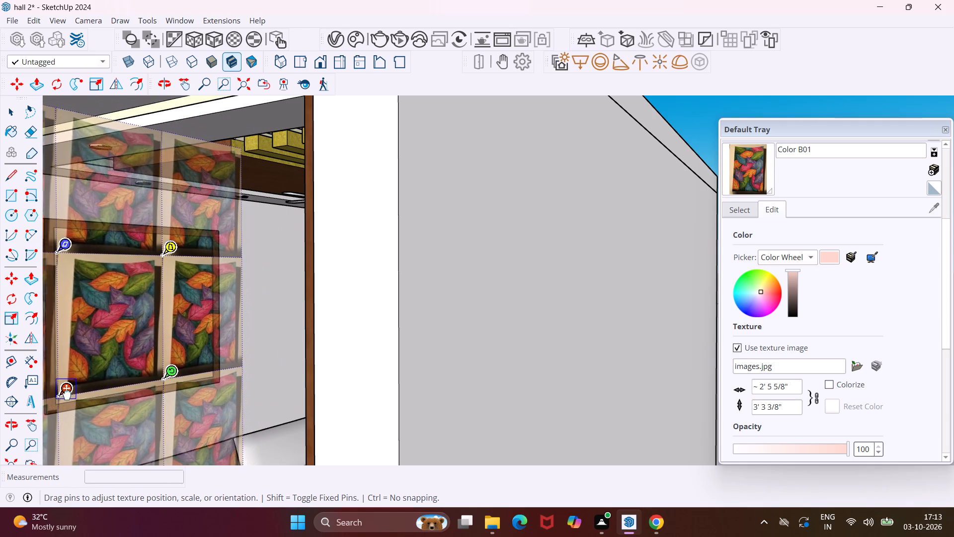
pyautogui.moveTo(67, 395); pyautogui.dragTo(66, 402)
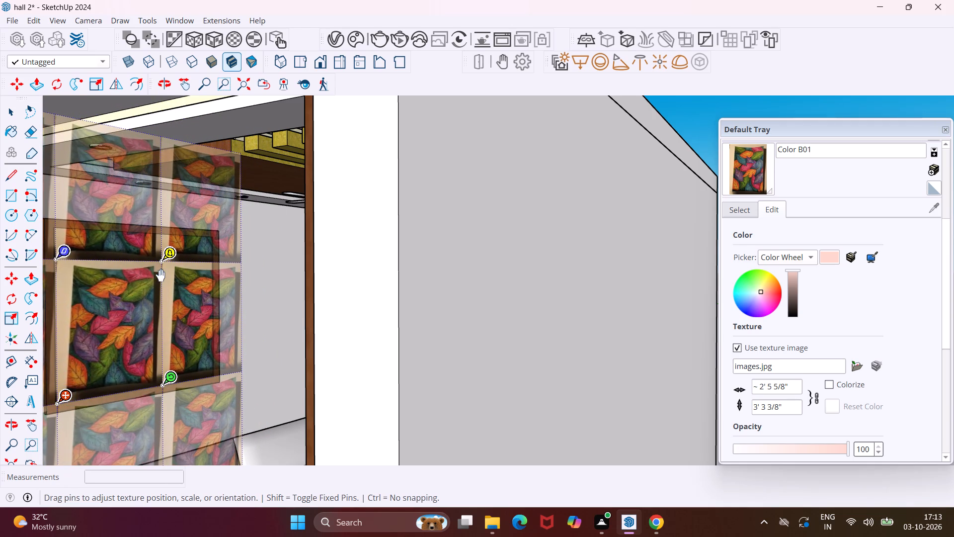
# Scale the leaf texture with its scale/rotate pin so one image spans the panel's width, keeping it level along the bottom edge.
pyautogui.moveTo(172, 379); pyautogui.dragTo(173, 378)
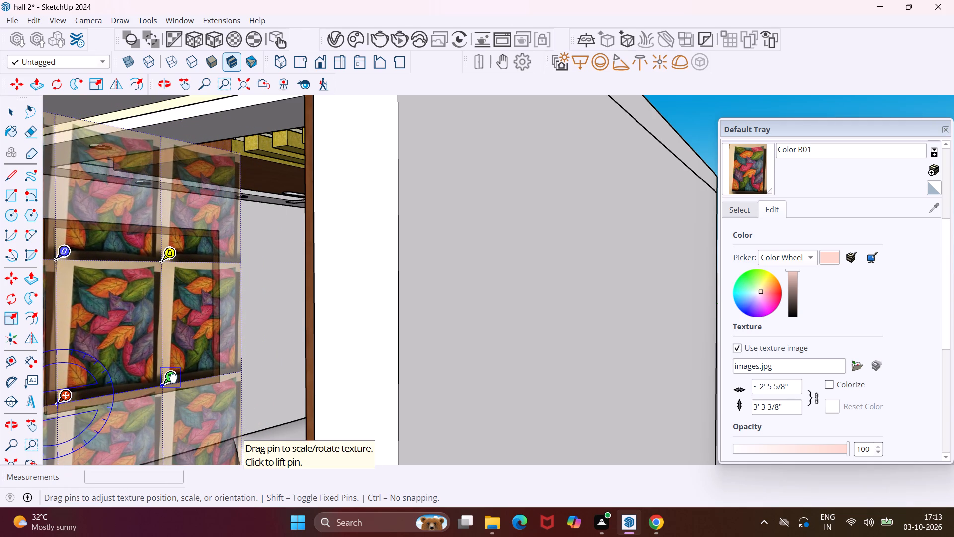
pyautogui.moveTo(173, 378); pyautogui.dragTo(192, 370)
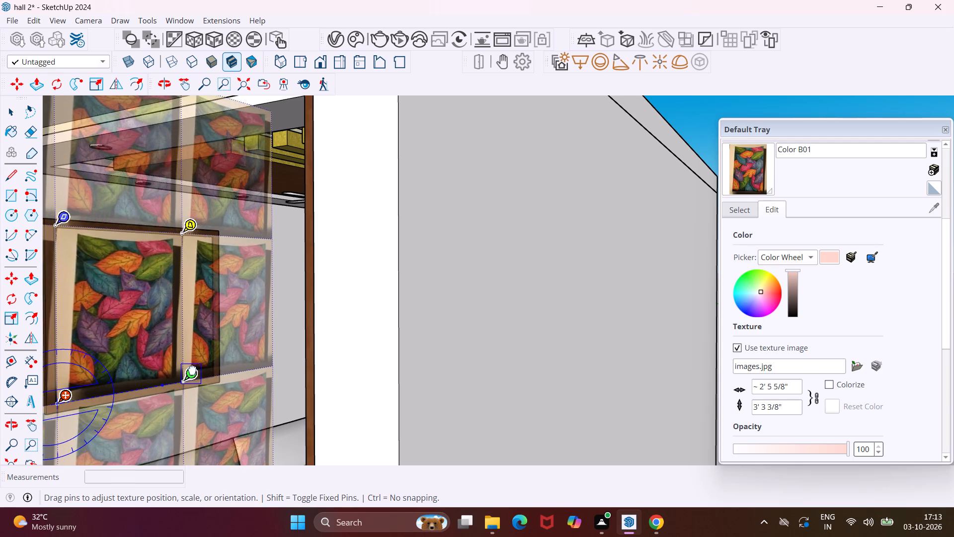
pyautogui.moveTo(192, 370); pyautogui.dragTo(212, 363)
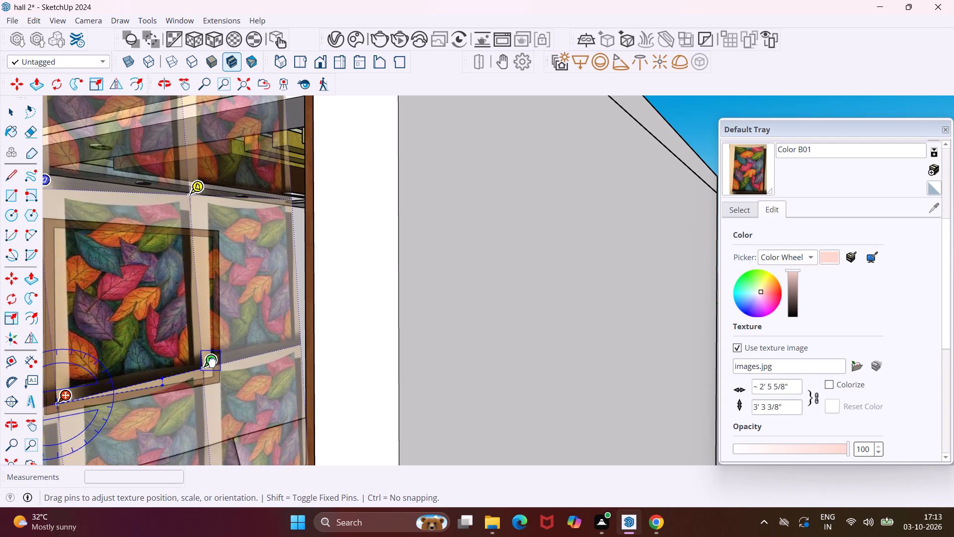
pyautogui.moveTo(212, 363); pyautogui.dragTo(211, 368)
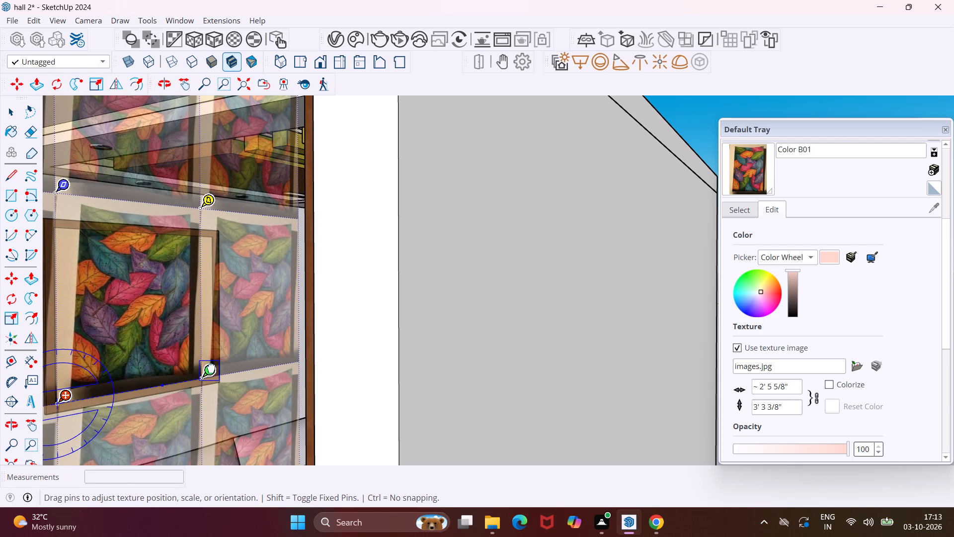
pyautogui.moveTo(211, 368); pyautogui.dragTo(218, 371)
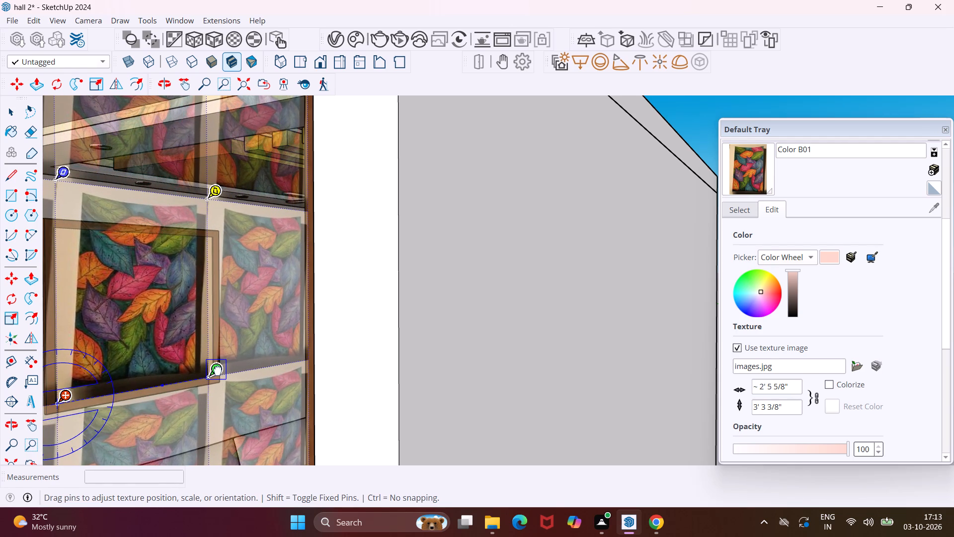
pyautogui.moveTo(218, 371); pyautogui.dragTo(218, 366)
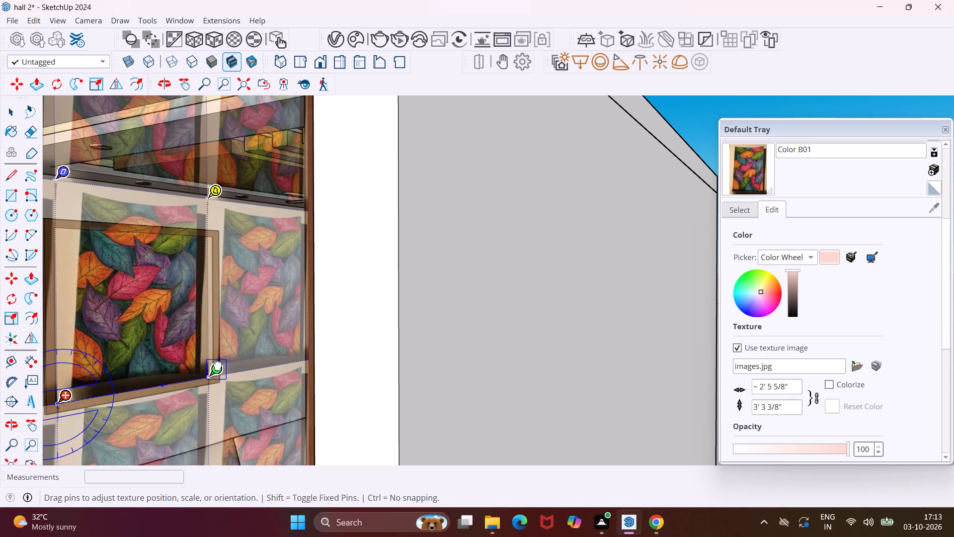
pyautogui.moveTo(218, 366); pyautogui.dragTo(204, 370)
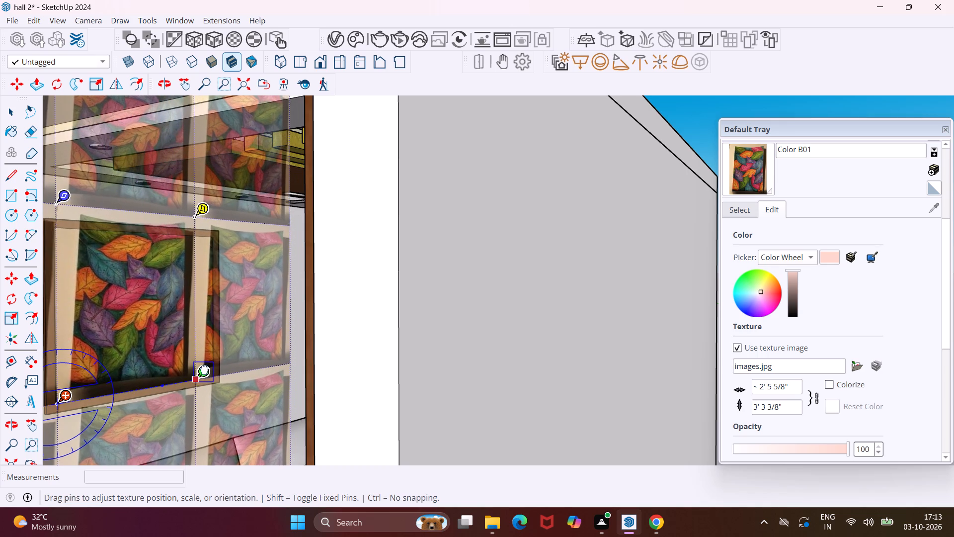
pyautogui.moveTo(204, 370); pyautogui.dragTo(211, 367)
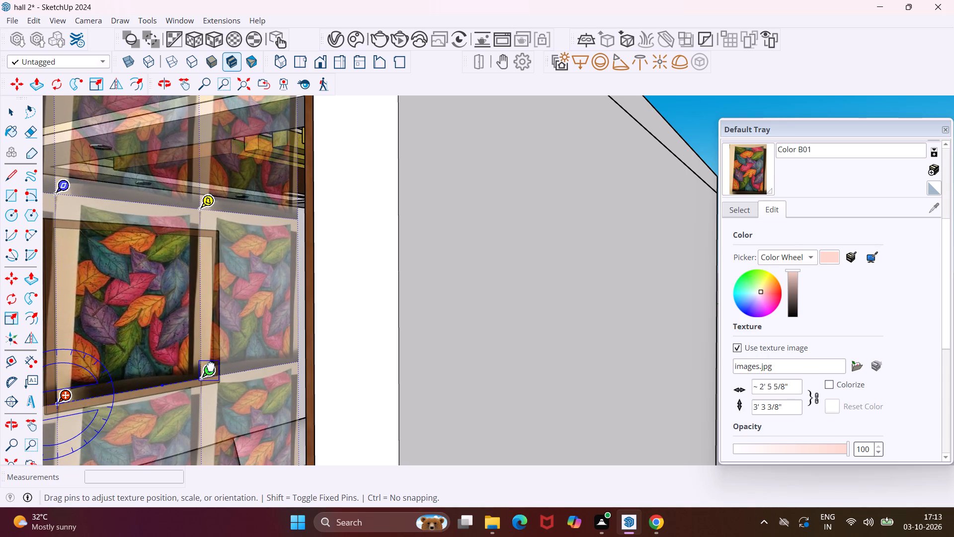
pyautogui.moveTo(211, 367); pyautogui.dragTo(213, 366)
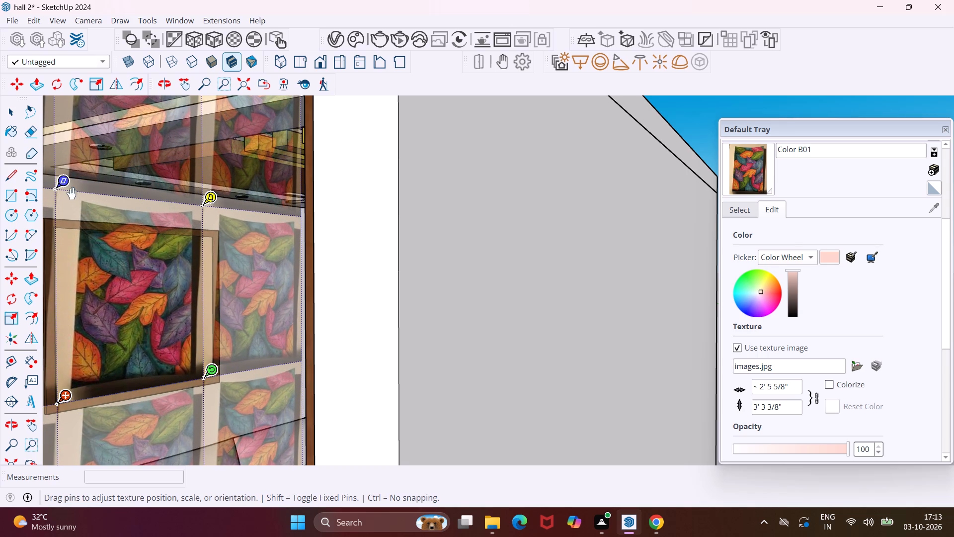
# Fit the leaf texture's height with the scale/shear pin and bring its upper corners to the wood-framed panel's top corners with the distort pin.
pyautogui.moveTo(61, 183); pyautogui.dragTo(47, 212)
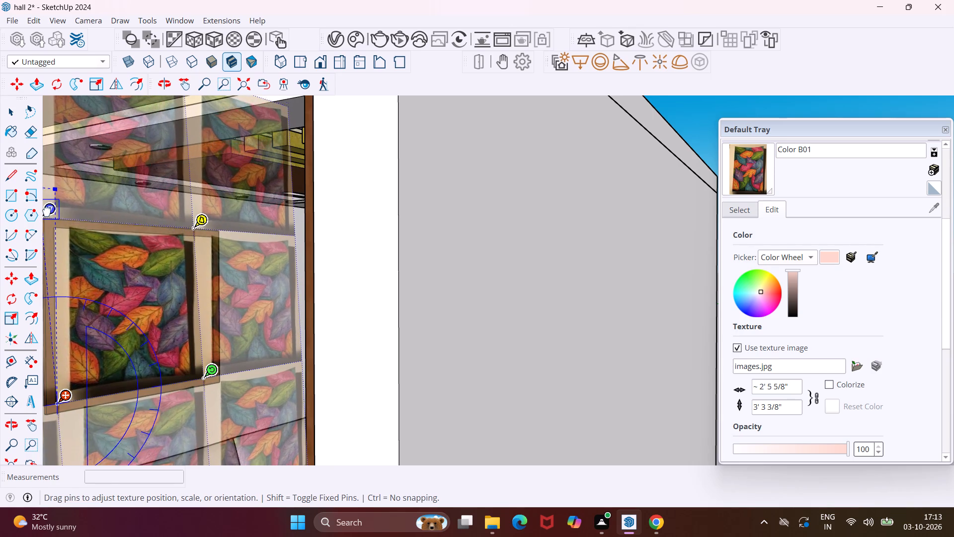
pyautogui.moveTo(47, 212); pyautogui.dragTo(49, 221)
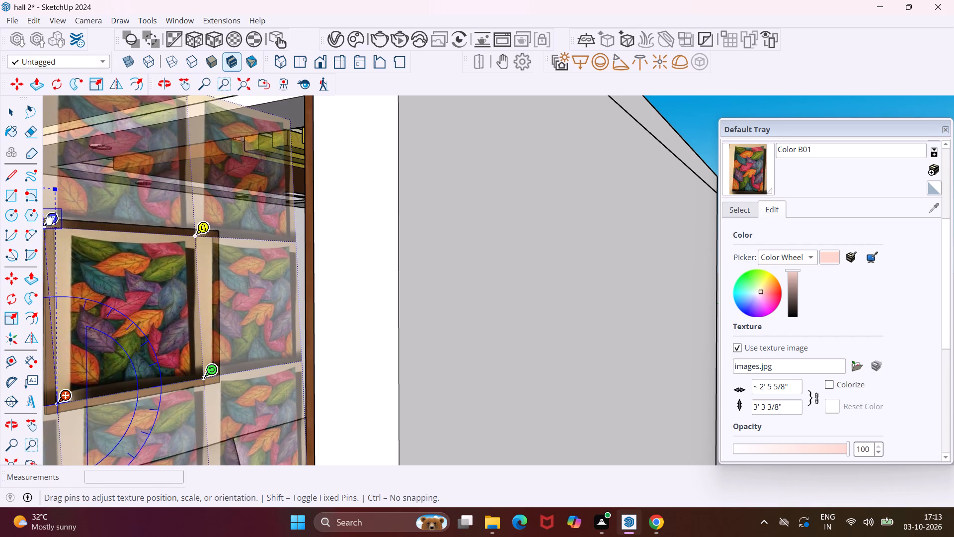
pyautogui.moveTo(49, 221); pyautogui.dragTo(50, 221)
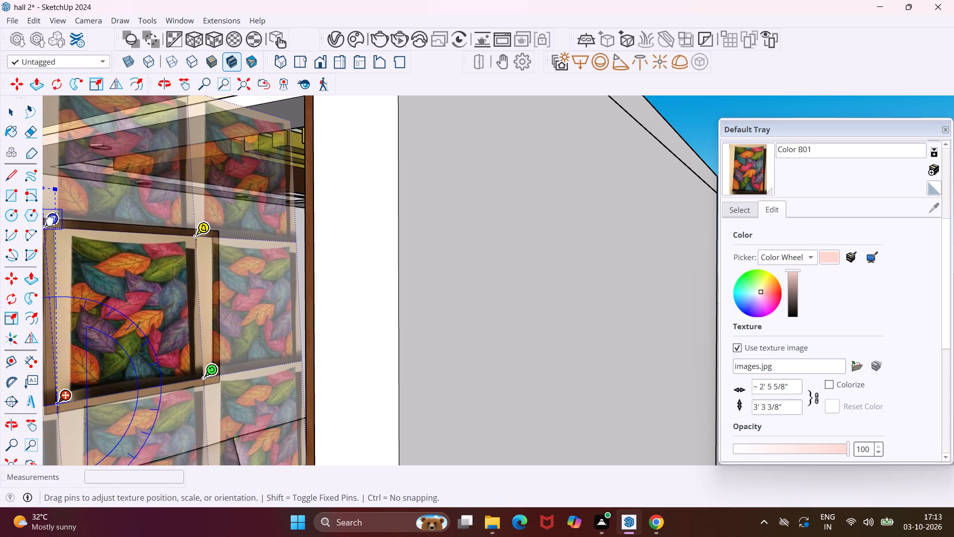
pyautogui.moveTo(50, 221); pyautogui.dragTo(48, 224)
pyautogui.moveTo(203, 231); pyautogui.dragTo(205, 231)
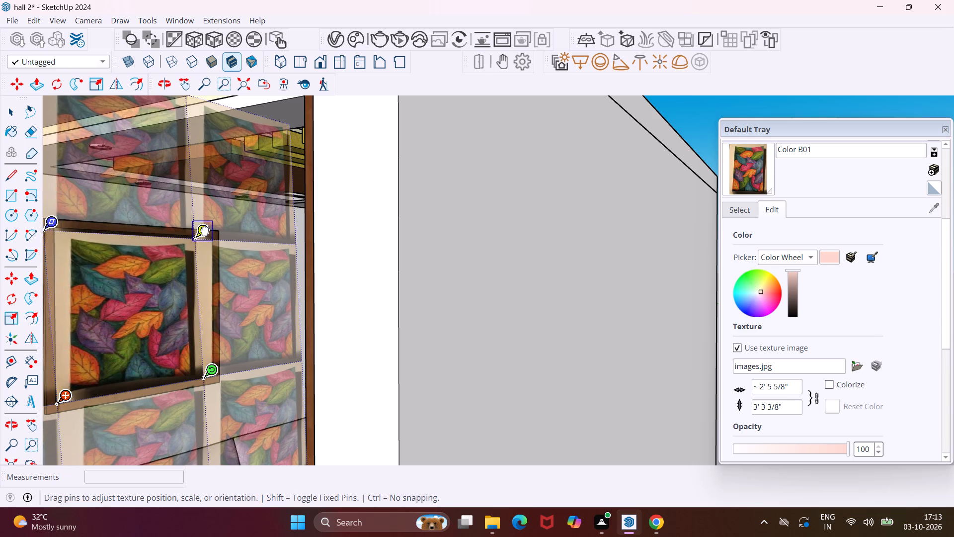
pyautogui.moveTo(205, 231); pyautogui.dragTo(213, 230)
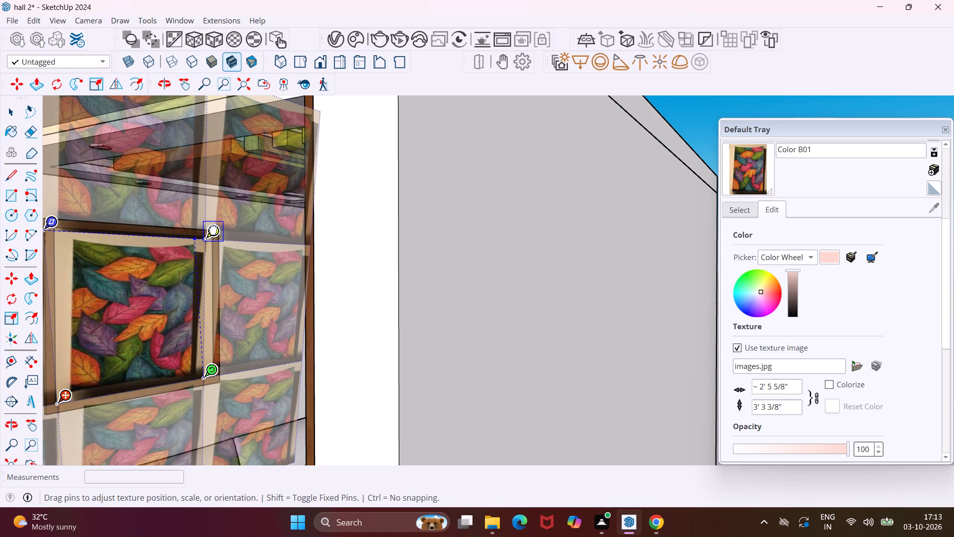
pyautogui.moveTo(213, 230); pyautogui.dragTo(213, 229)
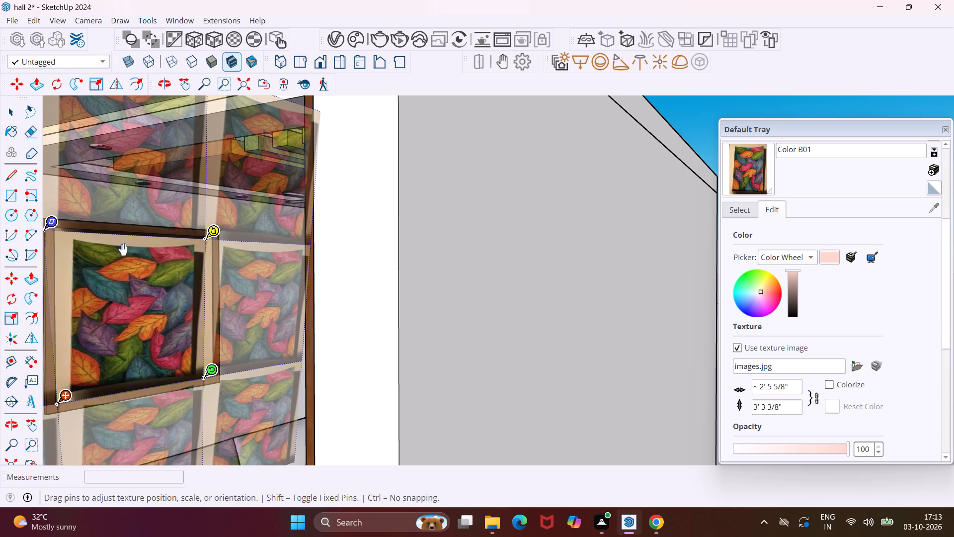
# Fine-tune the shear, distort and scale/rotate pins so one leaf image fills the wood frame, and finish positioning the texture.
pyautogui.moveTo(51, 228); pyautogui.dragTo(47, 228)
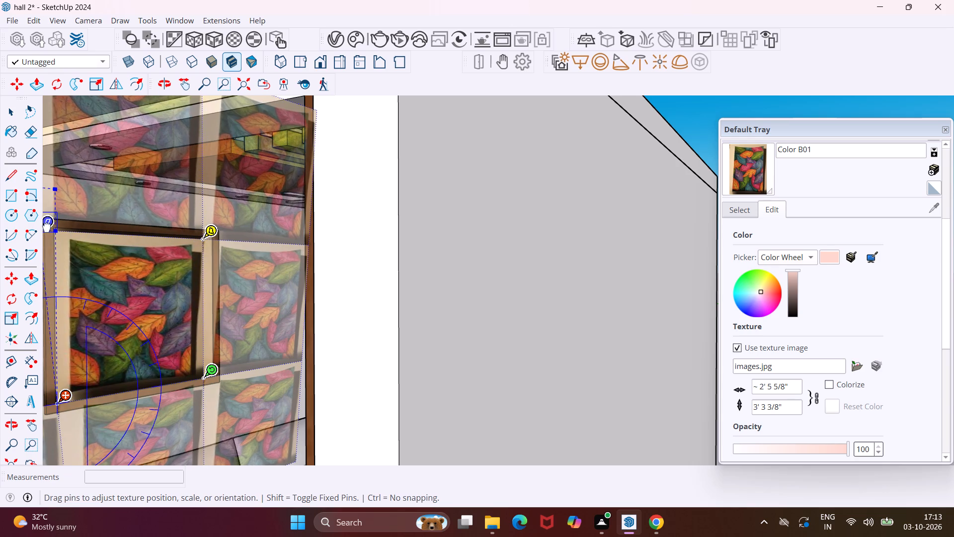
pyautogui.moveTo(47, 228); pyautogui.dragTo(43, 229)
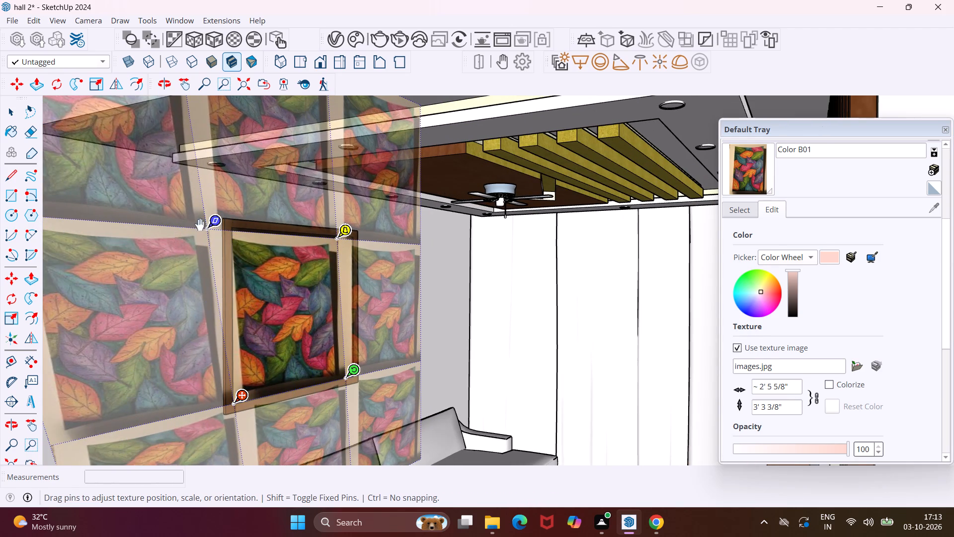
pyautogui.moveTo(218, 228); pyautogui.dragTo(226, 229)
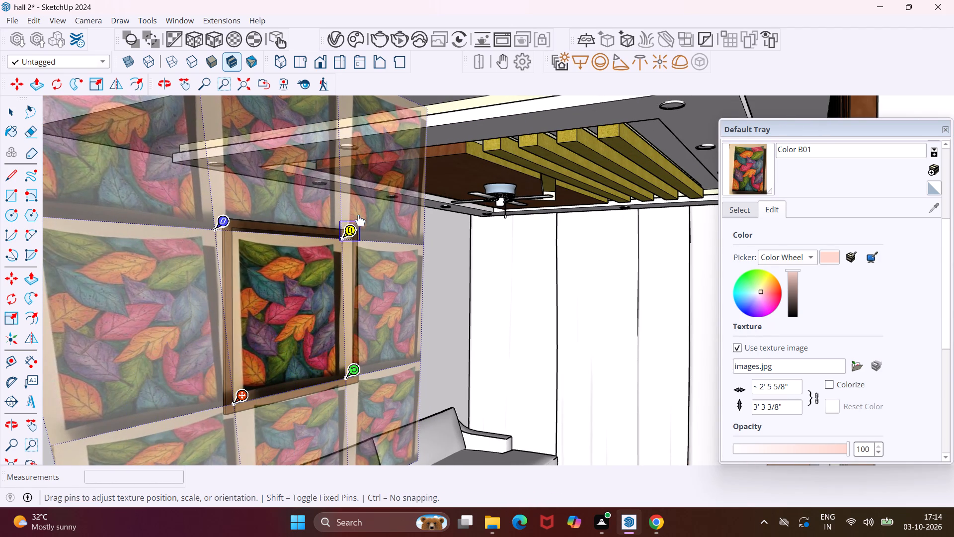
pyautogui.click(345, 238)
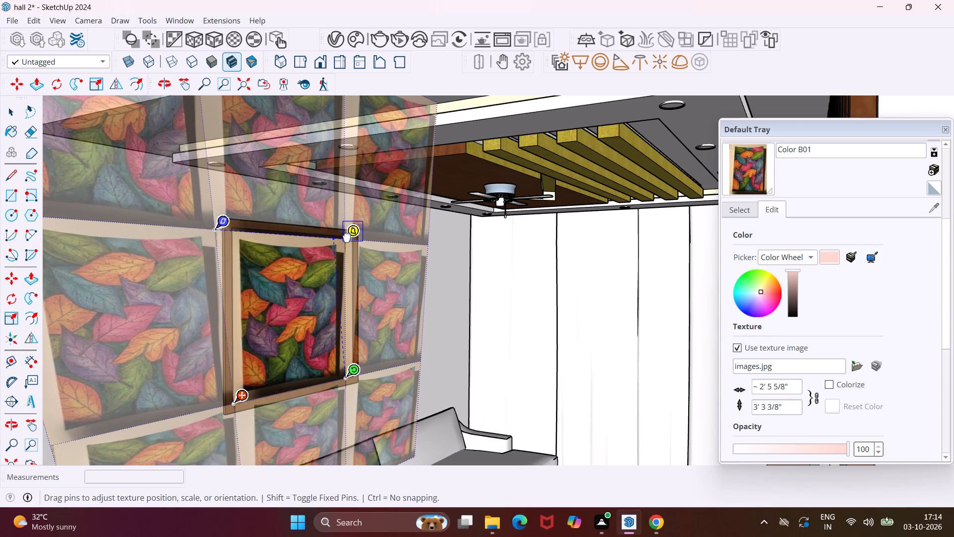
pyautogui.moveTo(350, 377); pyautogui.dragTo(352, 376)
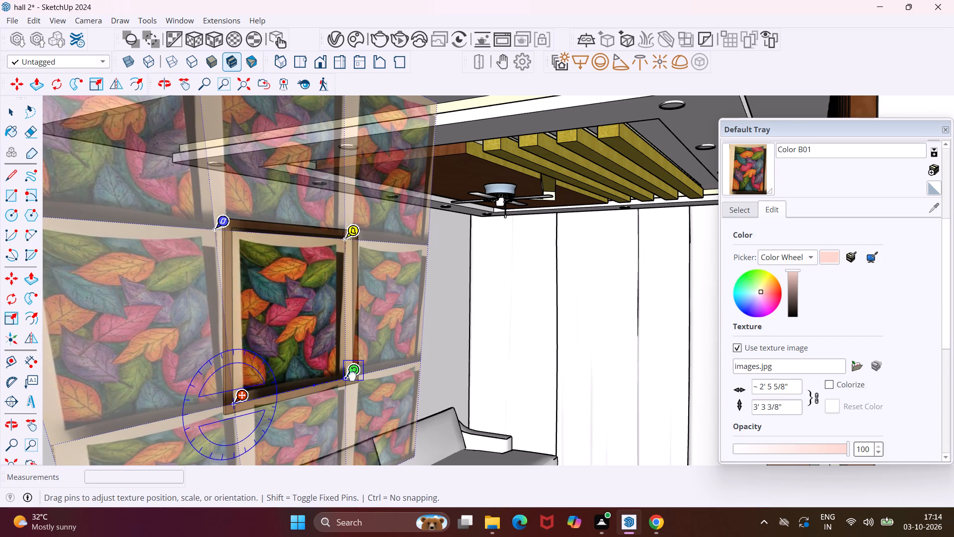
pyautogui.moveTo(352, 376); pyautogui.dragTo(356, 376)
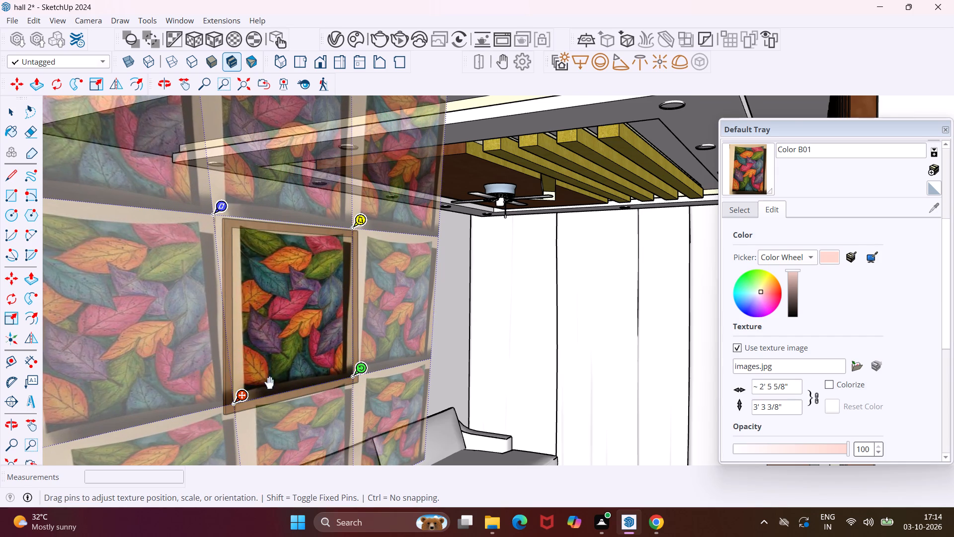
pyautogui.moveTo(225, 213); pyautogui.dragTo(231, 221)
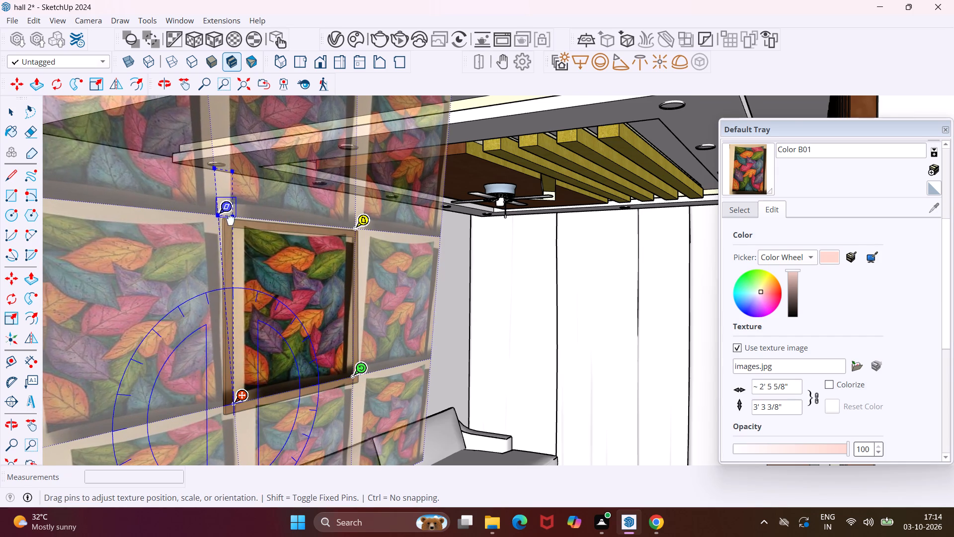
pyautogui.moveTo(231, 221); pyautogui.dragTo(231, 223)
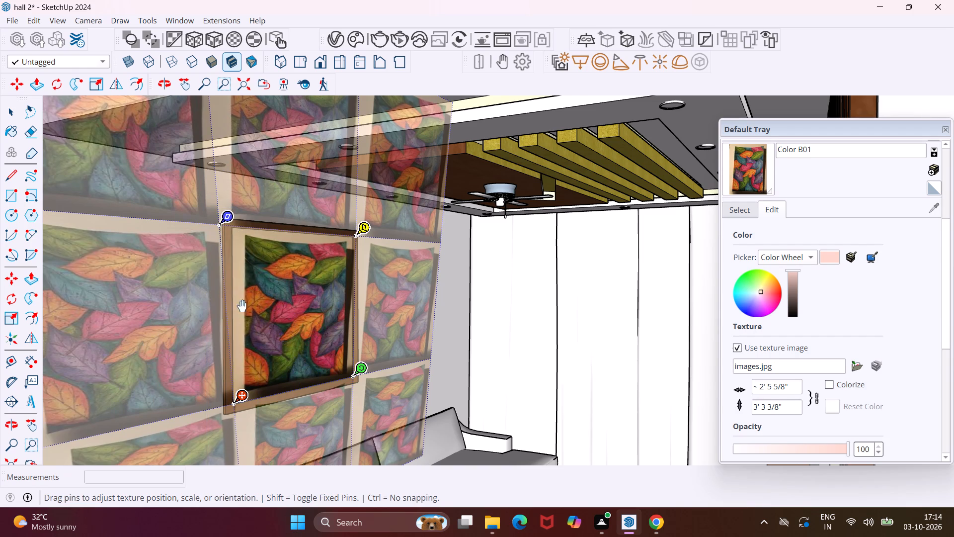
pyautogui.click(231, 226)
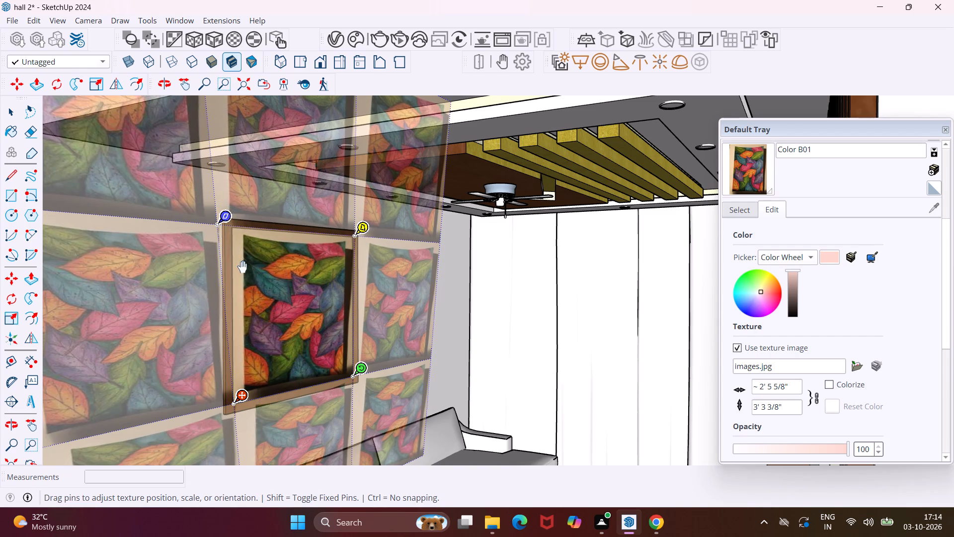
pyautogui.scroll(-8, 238, 260)
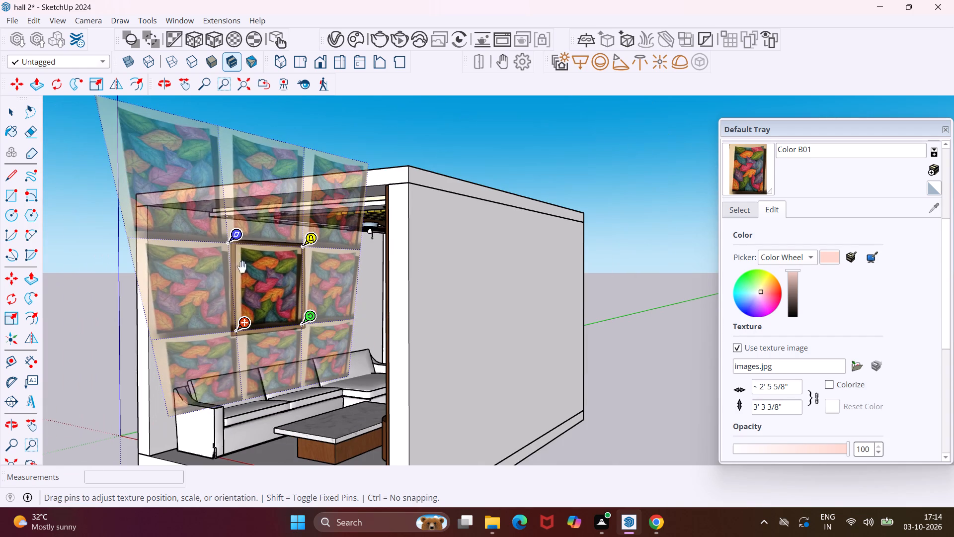
pyautogui.click(557, 172)
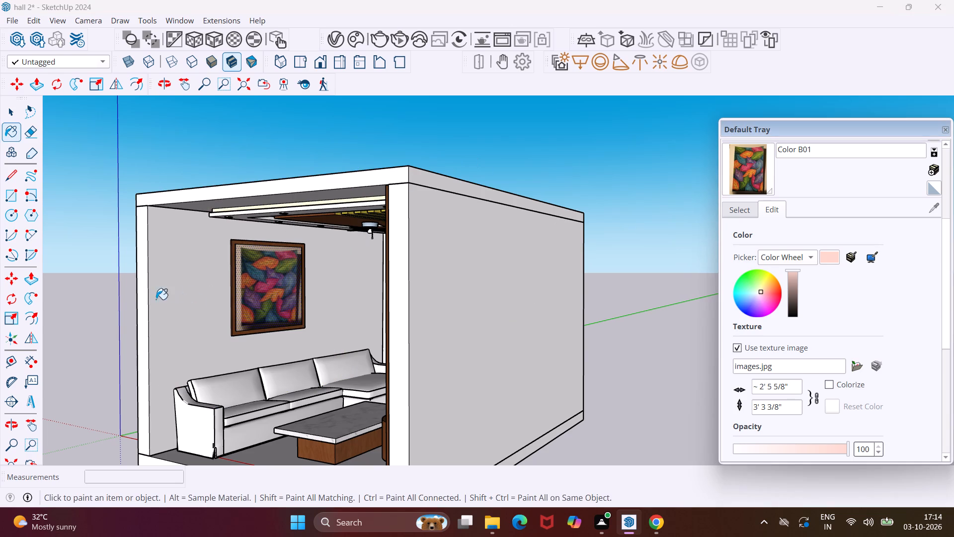
# Leave the Paint tool and examine the framed leaf artwork and the wall beside it from the hall's open side and close up.
pyautogui.click(83, 308)
pyautogui.moveTo(83, 309); pyautogui.dragTo(102, 315, button='middle')
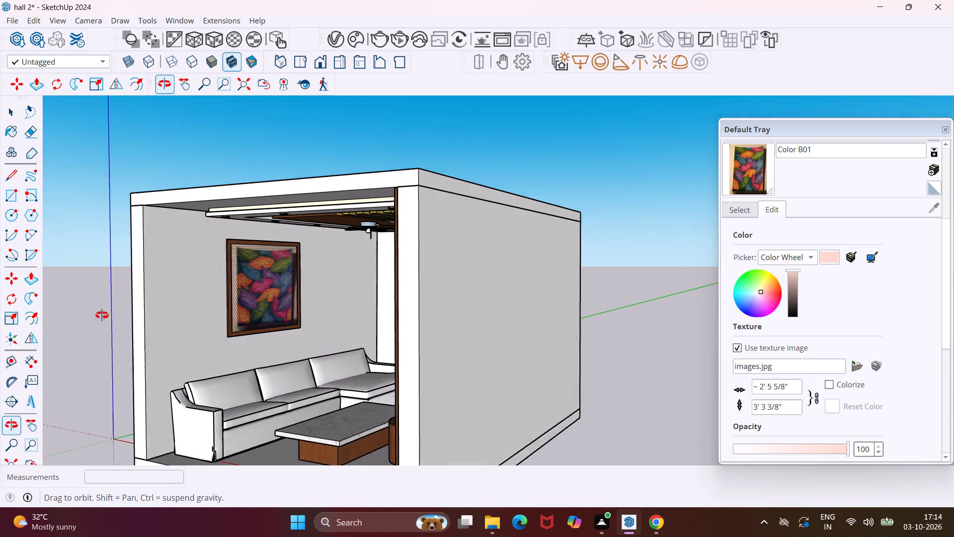
pyautogui.moveTo(102, 315); pyautogui.dragTo(143, 320, button='middle')
pyautogui.click(188, 166)
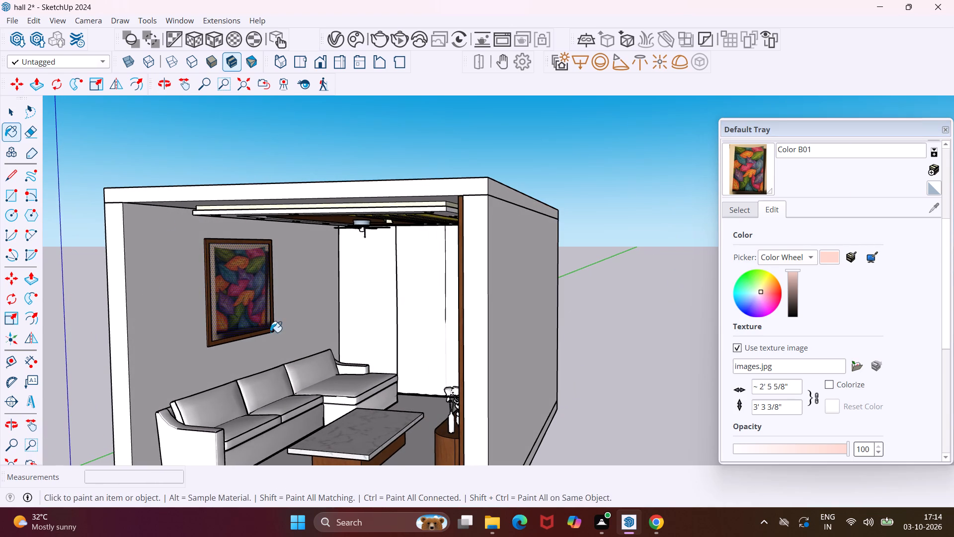
pyautogui.moveTo(548, 321); pyautogui.dragTo(588, 316, button='middle')
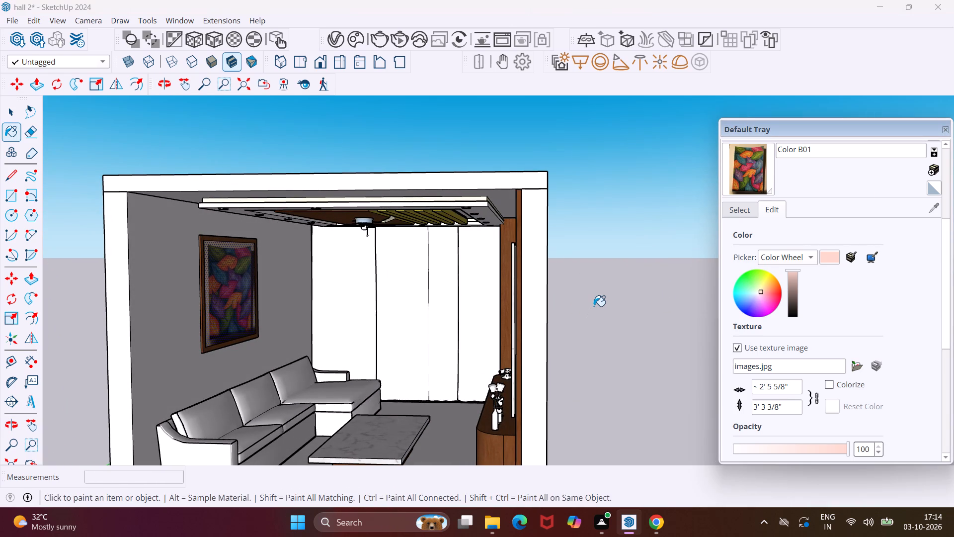
pyautogui.press('Escape')
pyautogui.press('space')
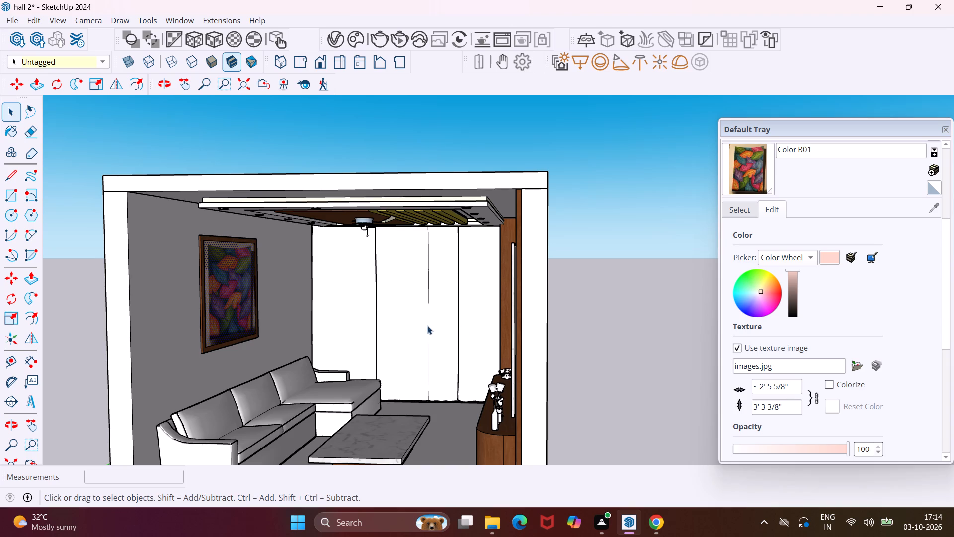
pyautogui.scroll(5, 281, 285)
pyautogui.moveTo(281, 283); pyautogui.dragTo(270, 283, button='middle')
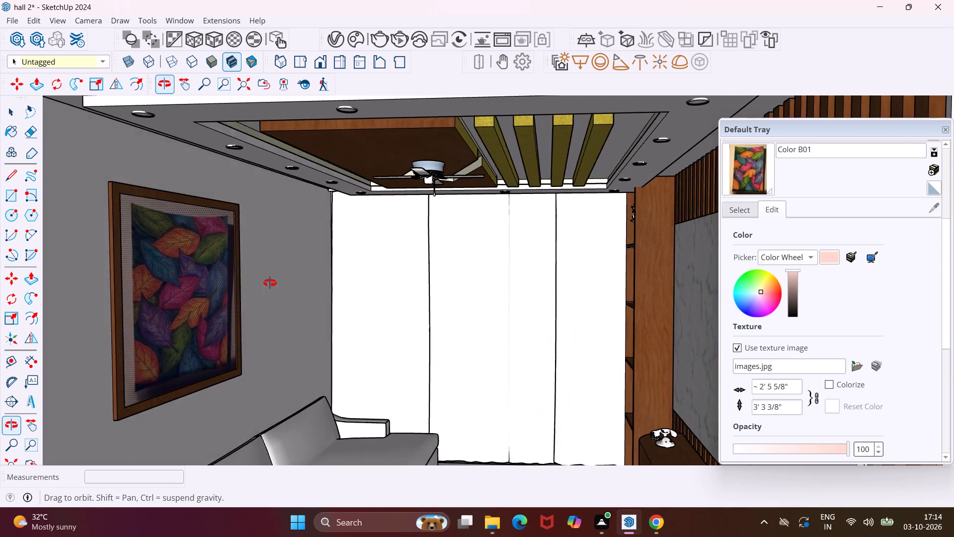
pyautogui.moveTo(270, 283); pyautogui.dragTo(265, 284, button='middle')
pyautogui.scroll(4, 297, 269)
pyautogui.moveTo(297, 268); pyautogui.dragTo(292, 268, button='middle')
pyautogui.scroll(1, 298, 267)
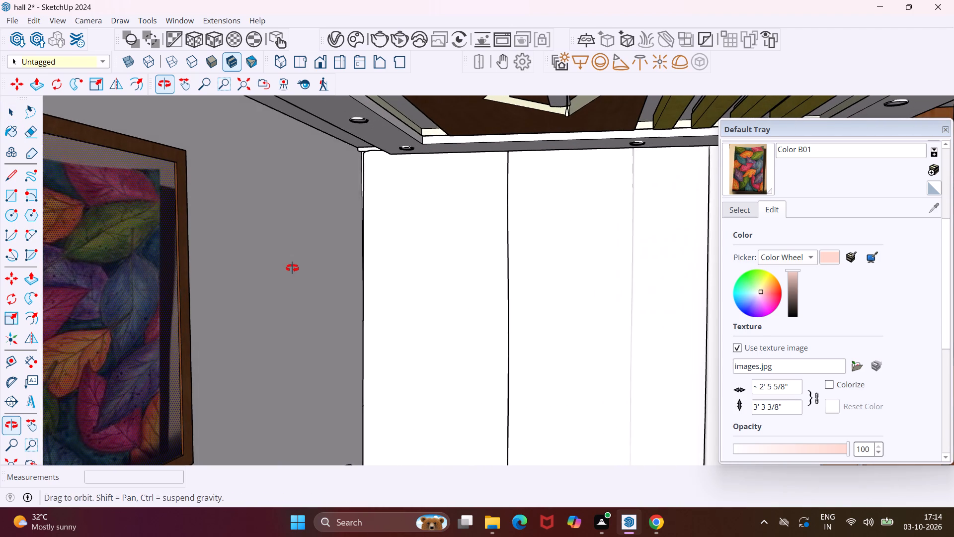
pyautogui.moveTo(292, 268); pyautogui.dragTo(291, 269, button='middle')
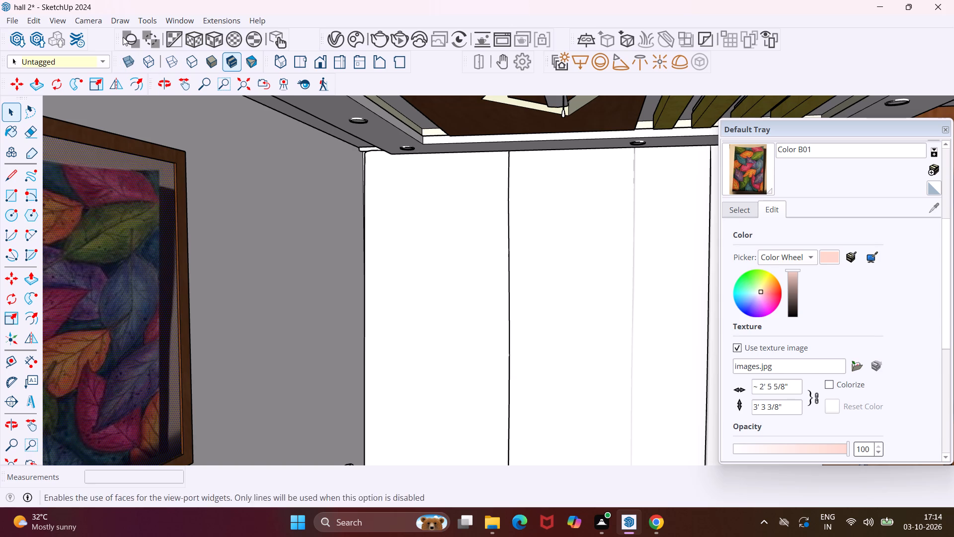
# Open 3D Warehouse, dismiss the terms of use, and search the models for "wall light".
pyautogui.click(171, 18)
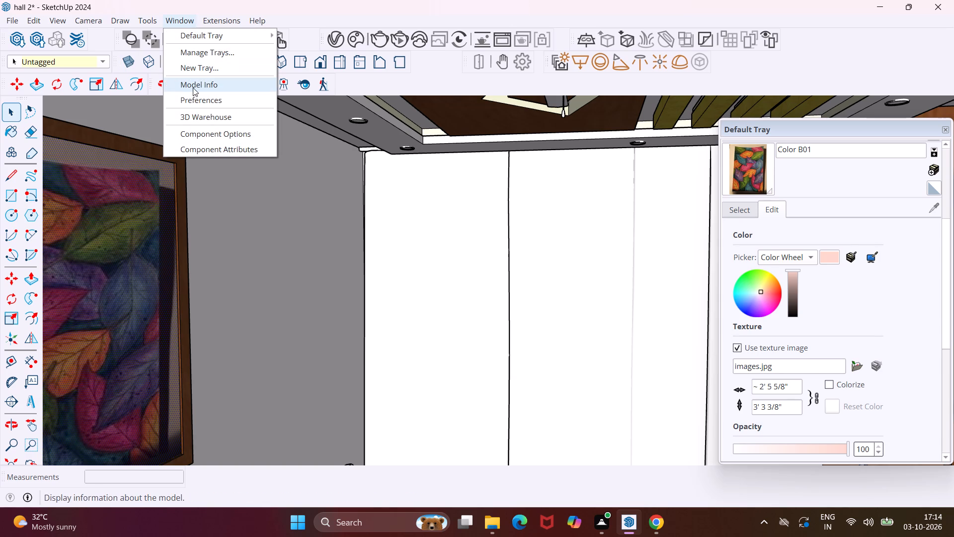
pyautogui.click(203, 121)
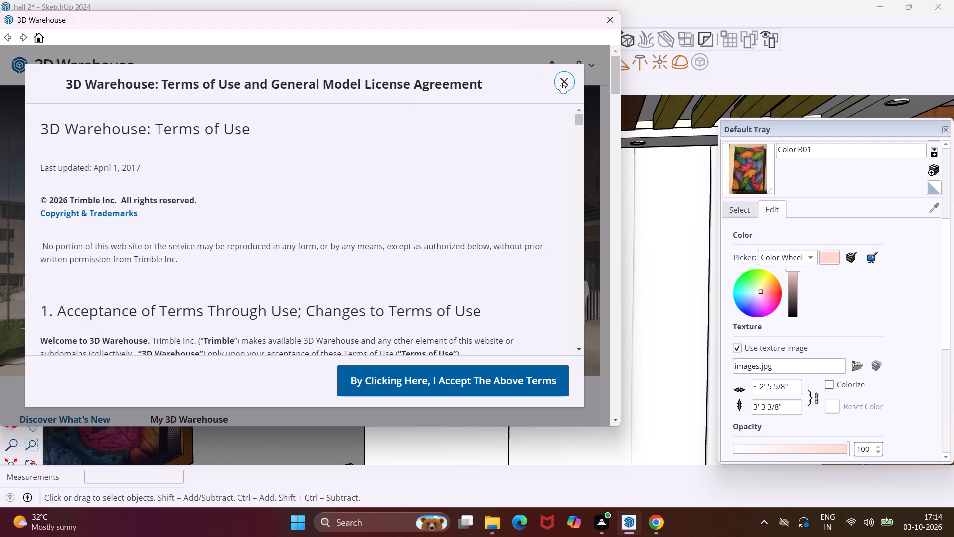
pyautogui.click(561, 83)
pyautogui.scroll(-1, 136, 336)
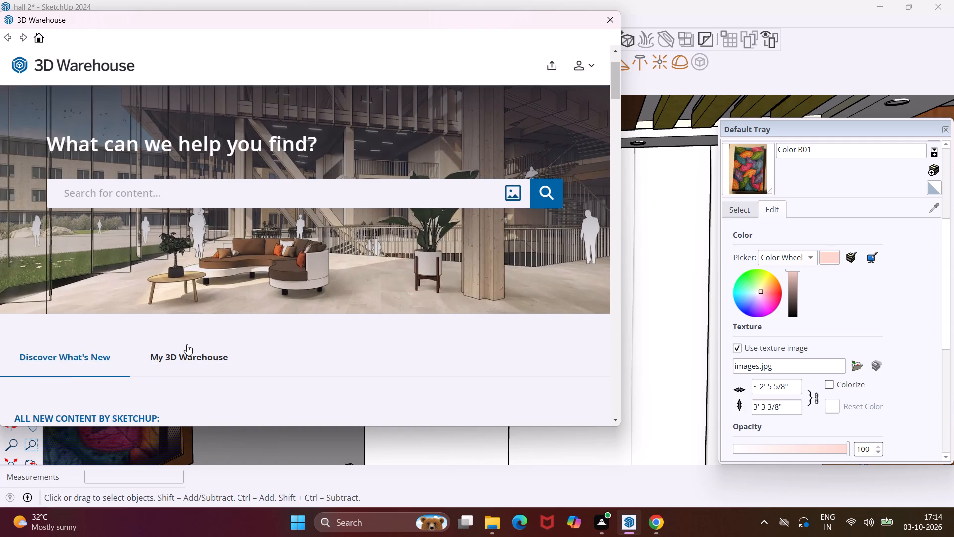
pyautogui.click(197, 366)
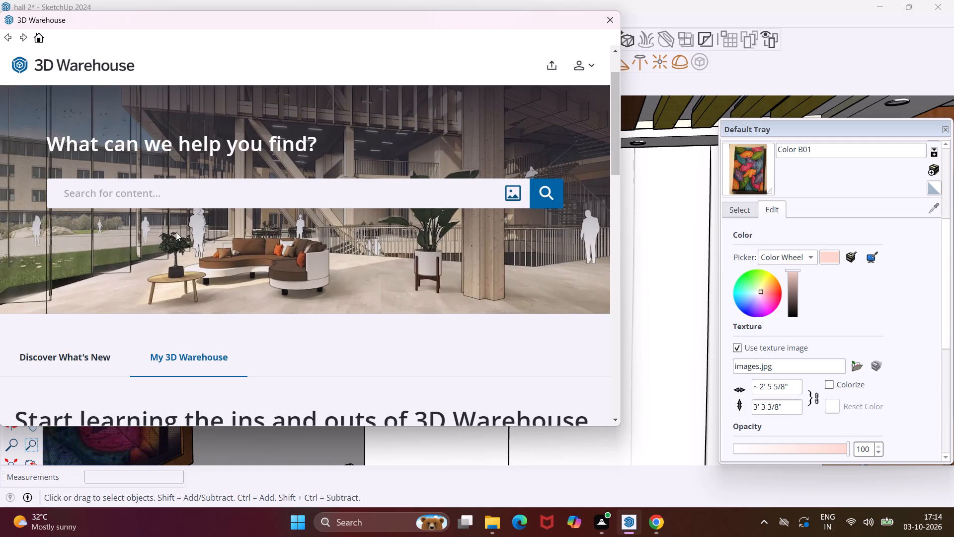
pyautogui.click(173, 194)
pyautogui.write('li')
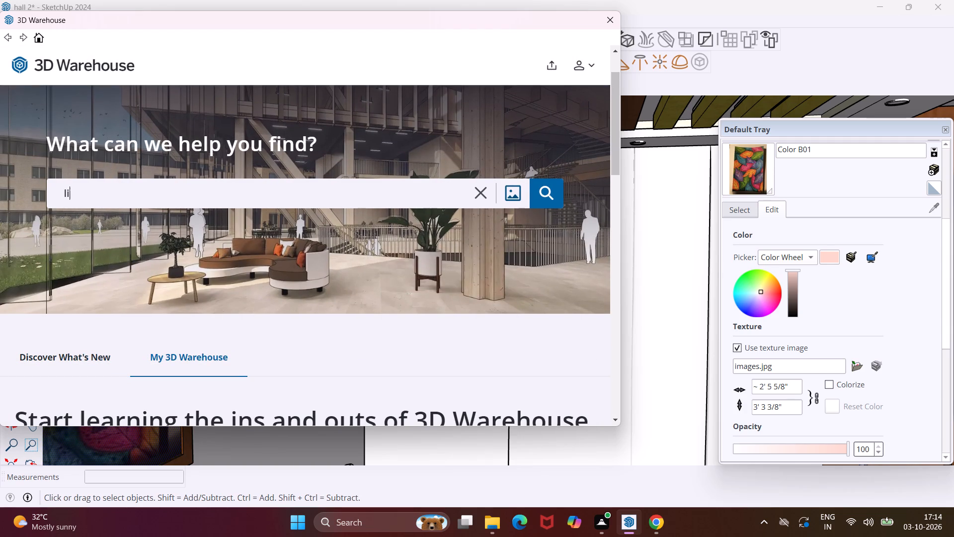
pyautogui.write('\\\\')
pyautogui.press('BackSpace')
pyautogui.press('BackSpace')
pyautogui.press('BackSpace')
pyautogui.press('BackSpace')
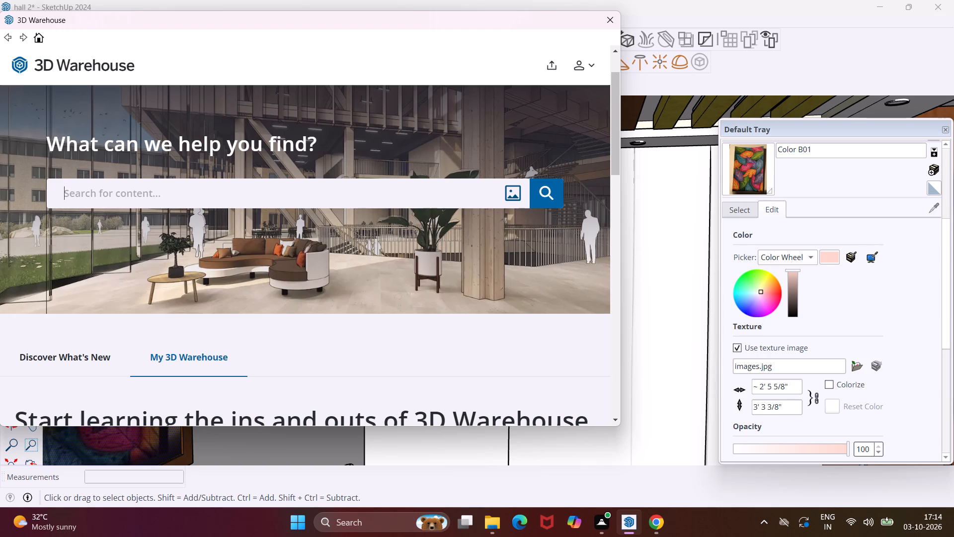
pyautogui.write('wall li')
pyautogui.write('ght')
pyautogui.press('Return')
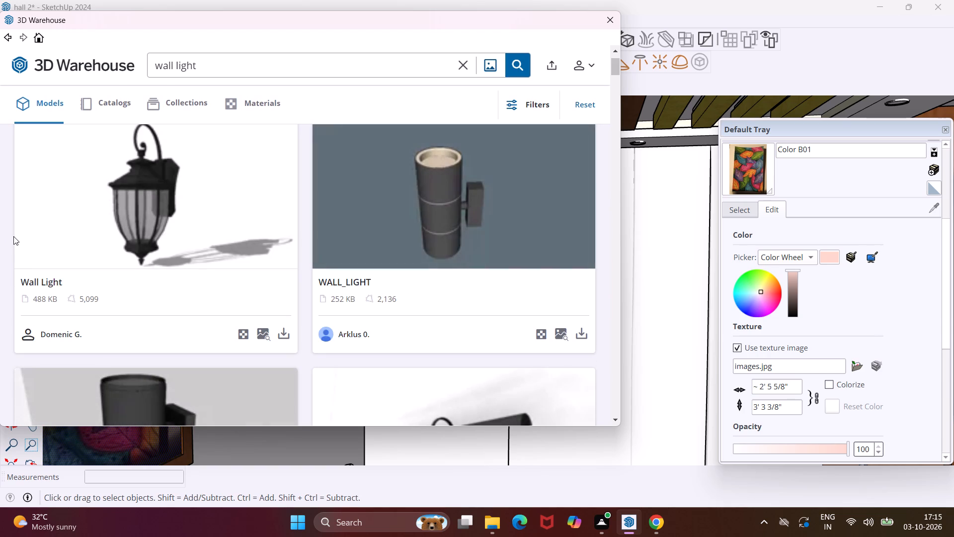
# Browse the wall light search results in 3D Warehouse for a suitable model.
pyautogui.scroll(-3, 107, 219)
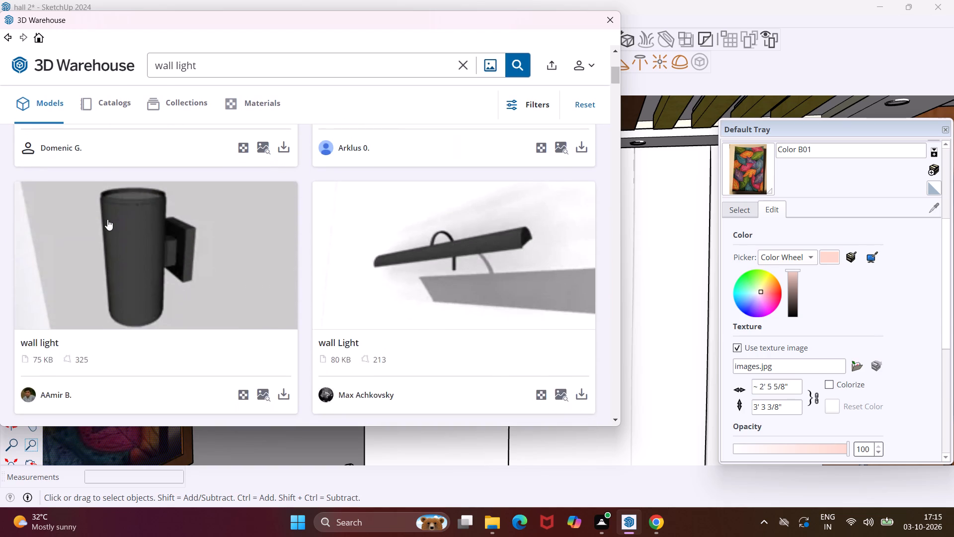
pyautogui.scroll(-7, 107, 219)
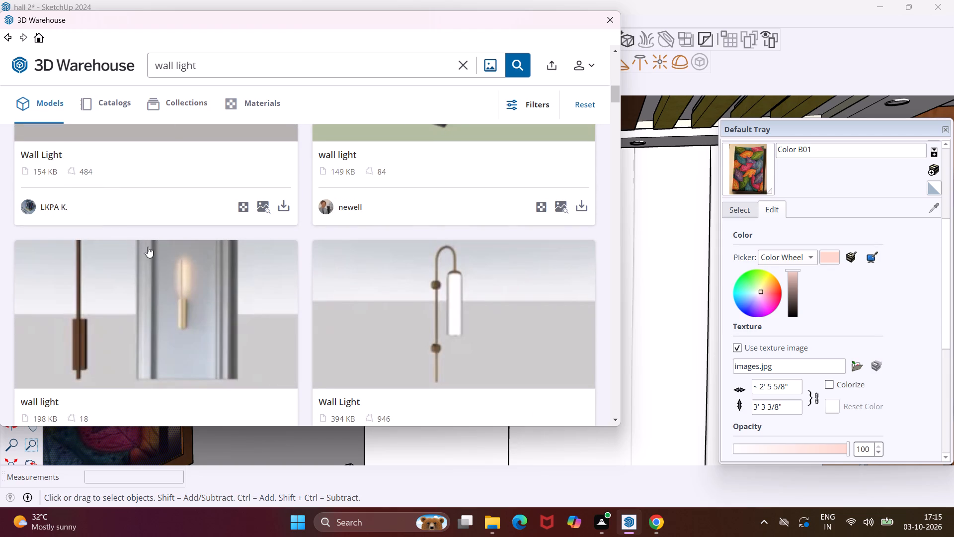
pyautogui.scroll(-10, 157, 256)
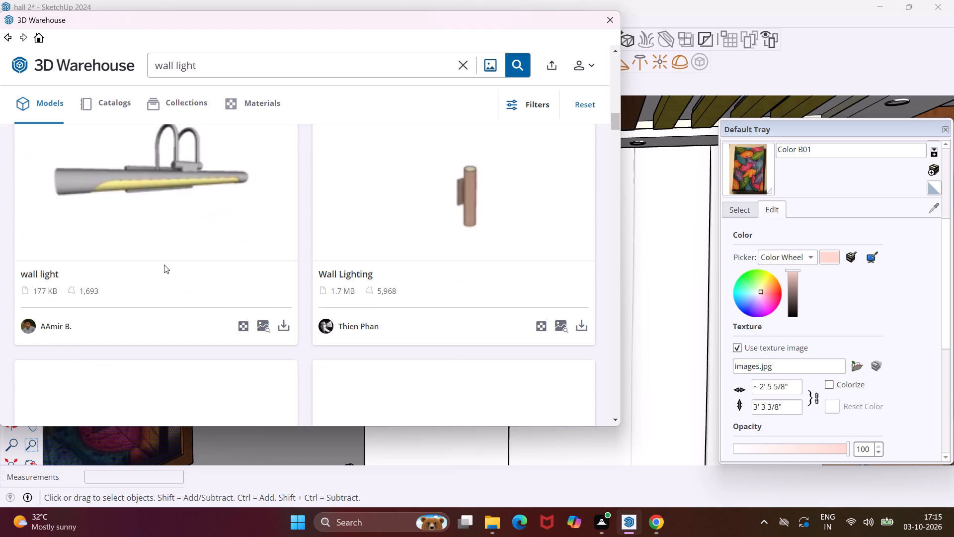
pyautogui.scroll(-9, 164, 265)
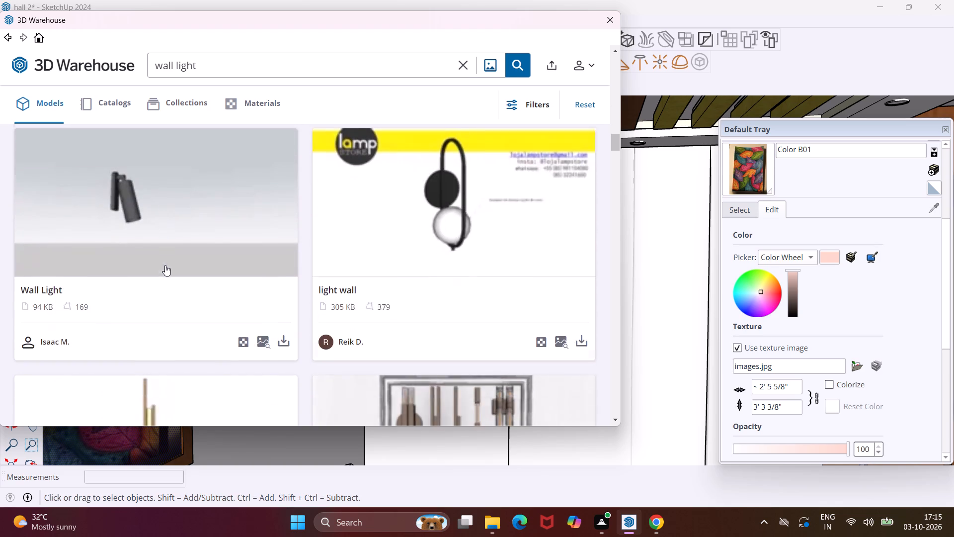
pyautogui.scroll(-13, 165, 265)
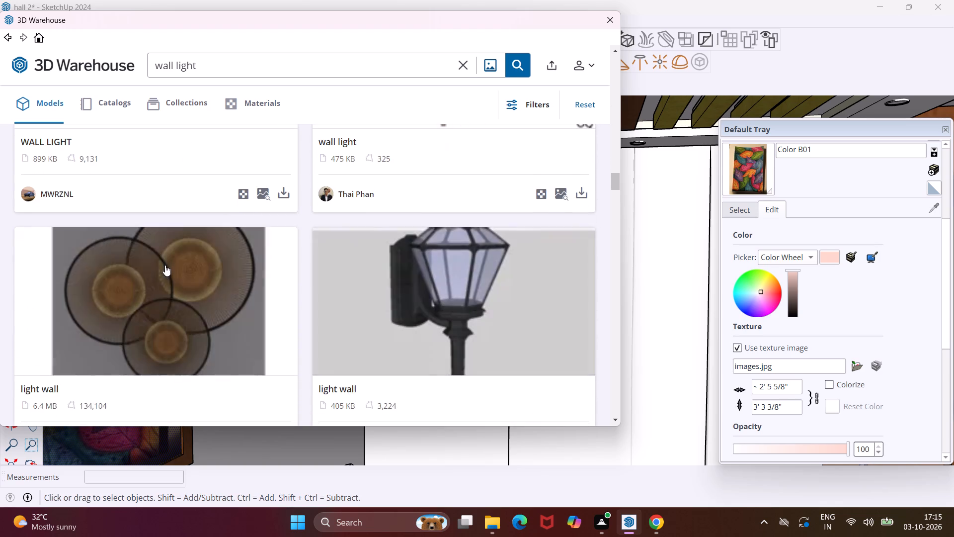
pyautogui.scroll(-12, 165, 265)
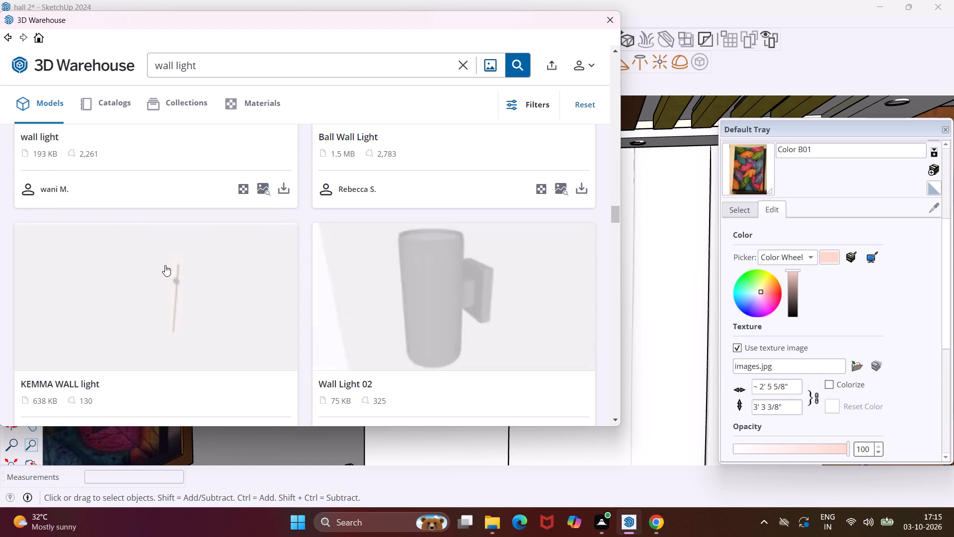
pyautogui.scroll(-8, 165, 265)
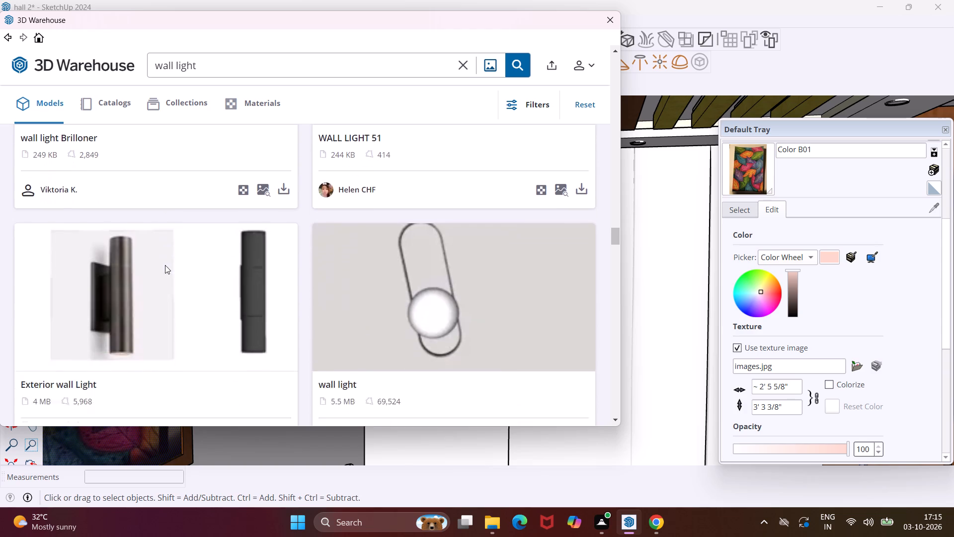
pyautogui.scroll(-7, 165, 265)
pyautogui.scroll(1, 165, 265)
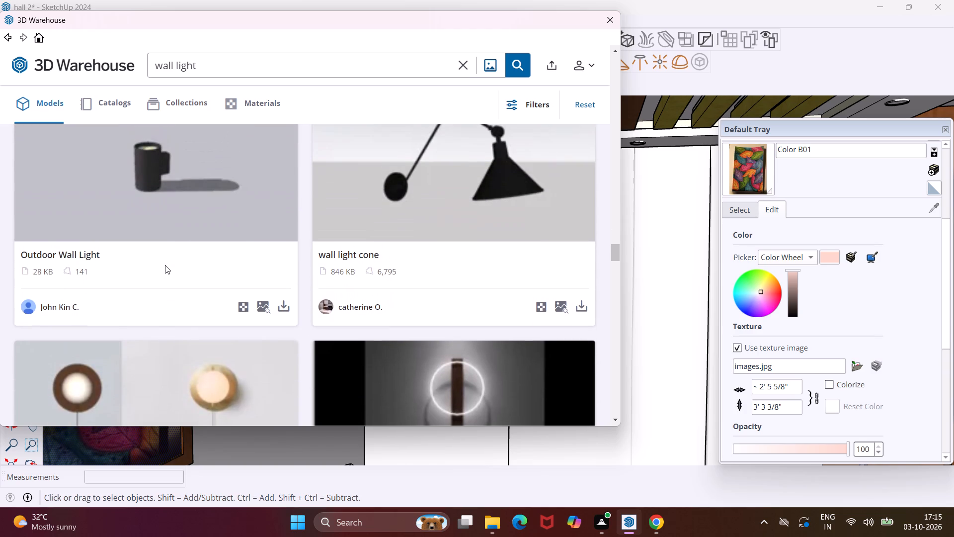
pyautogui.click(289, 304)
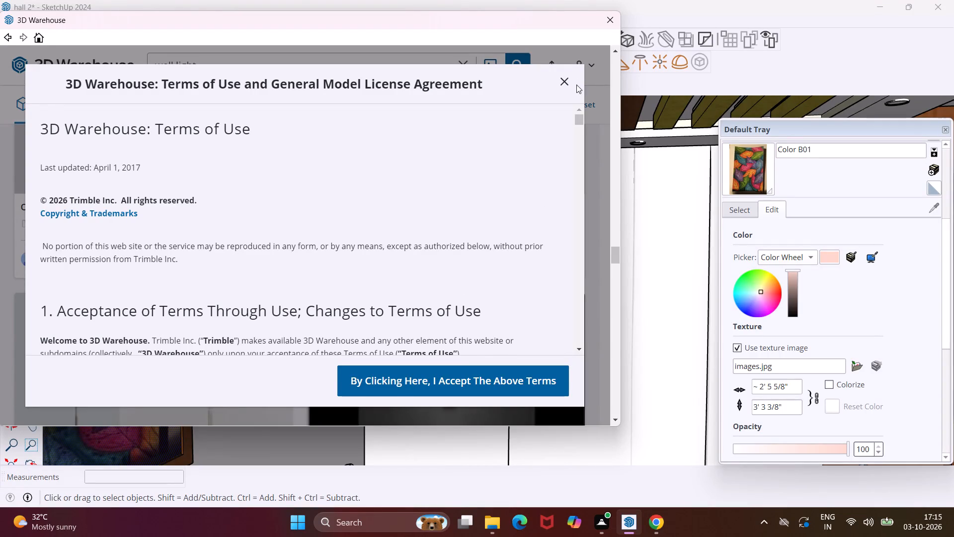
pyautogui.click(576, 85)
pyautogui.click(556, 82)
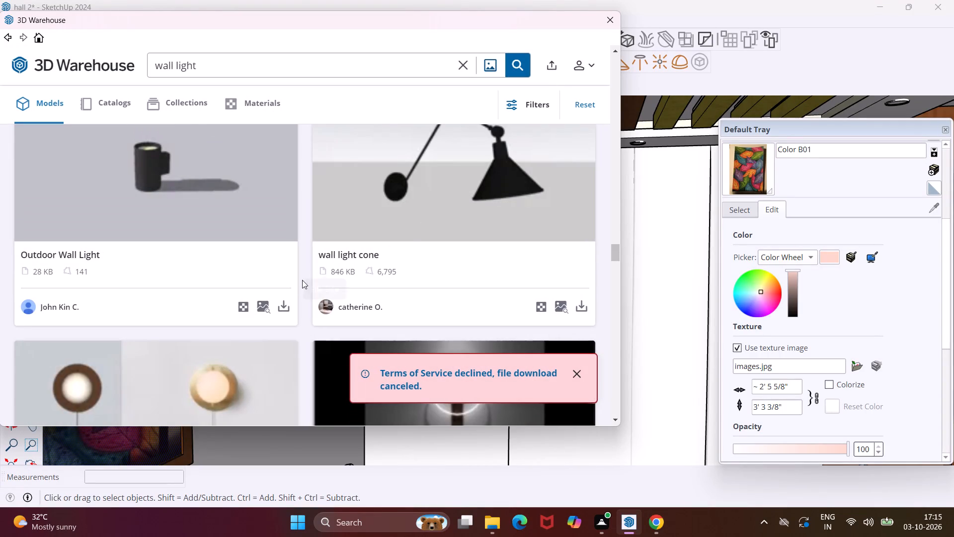
# Download the Outdoor Wall Light model, accept the terms, load it directly into the model and place it in front of the white end wall.
pyautogui.click(283, 302)
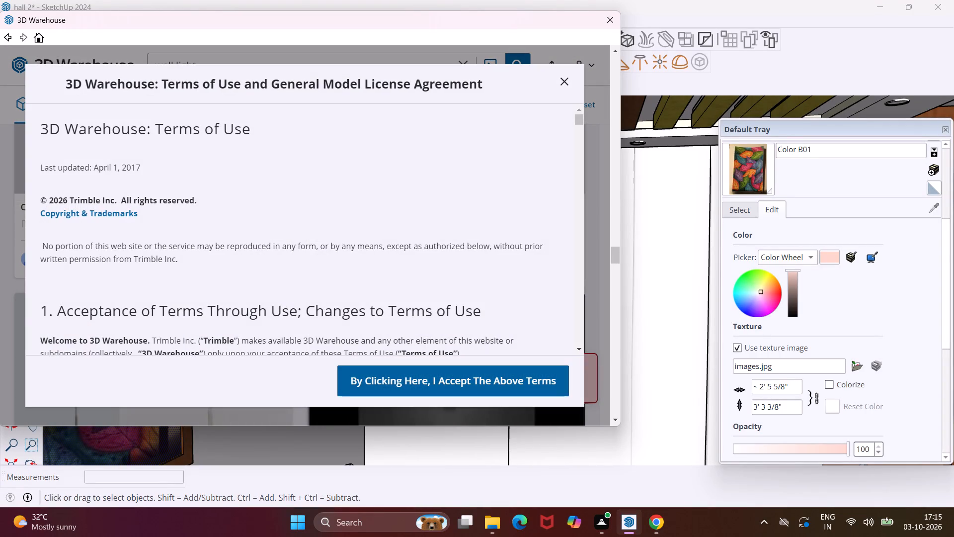
pyautogui.click(398, 378)
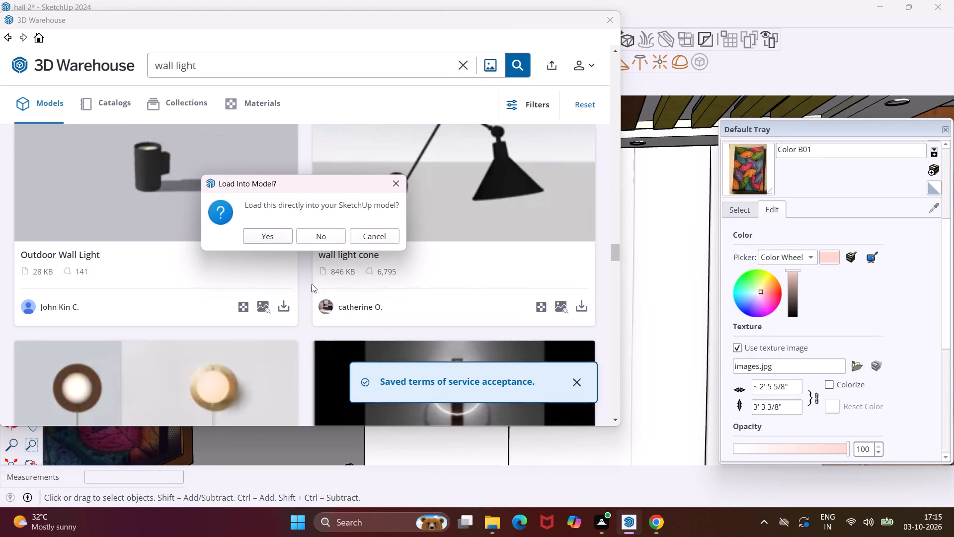
pyautogui.click(283, 236)
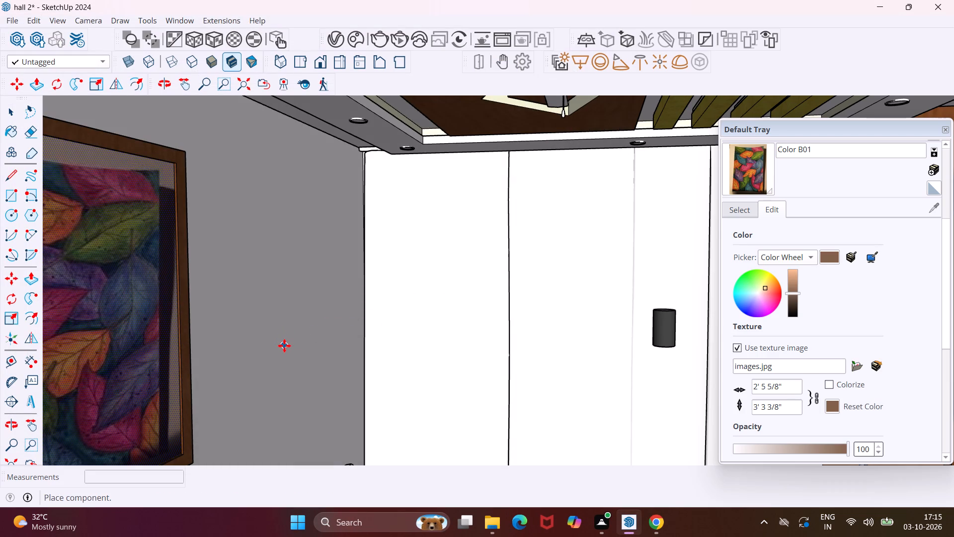
pyautogui.click(284, 346)
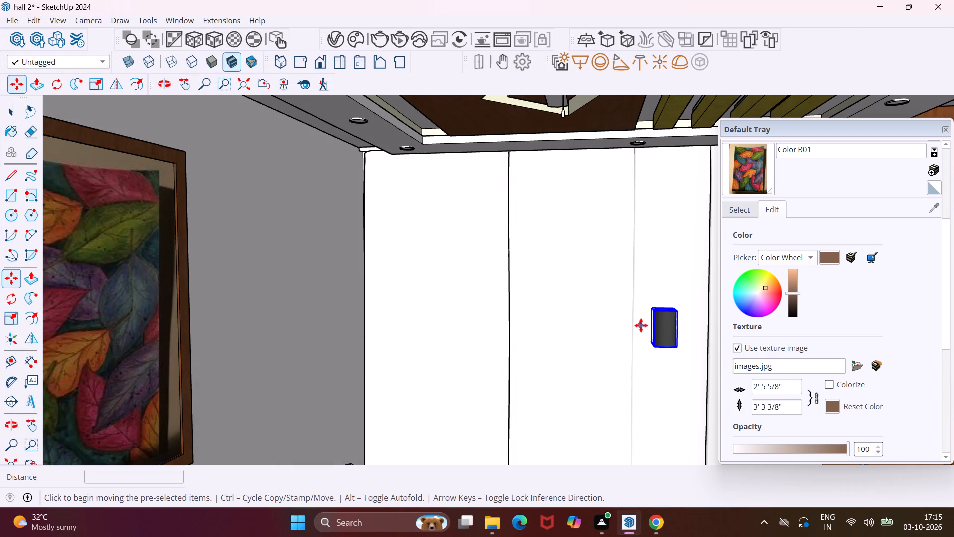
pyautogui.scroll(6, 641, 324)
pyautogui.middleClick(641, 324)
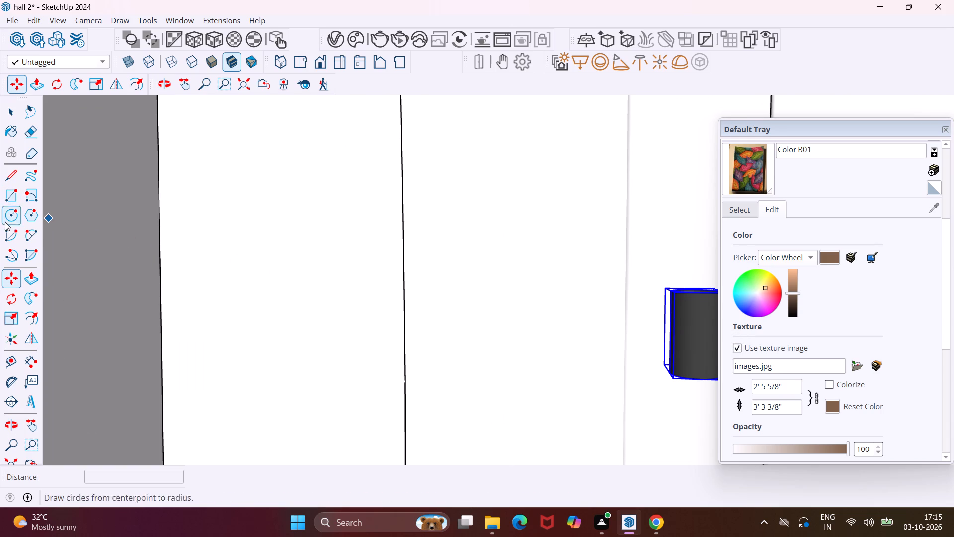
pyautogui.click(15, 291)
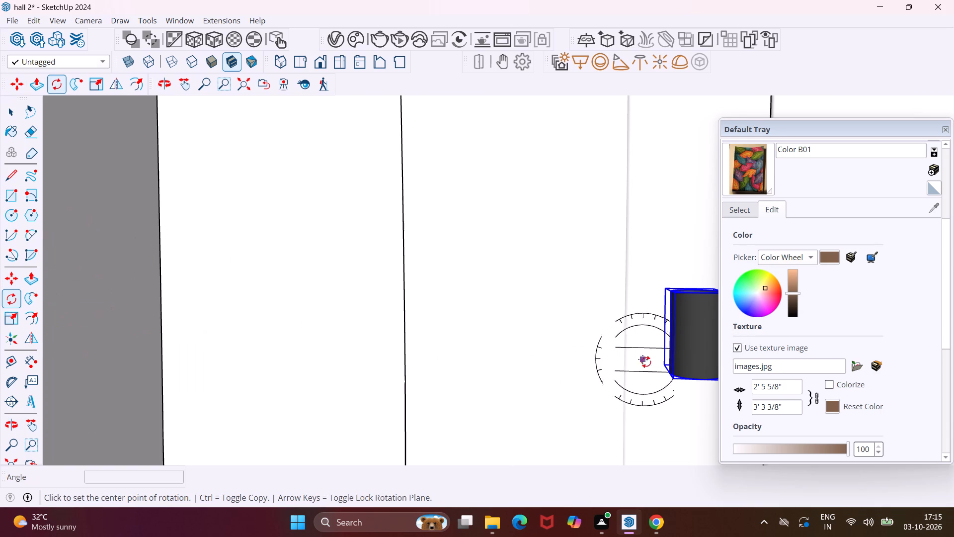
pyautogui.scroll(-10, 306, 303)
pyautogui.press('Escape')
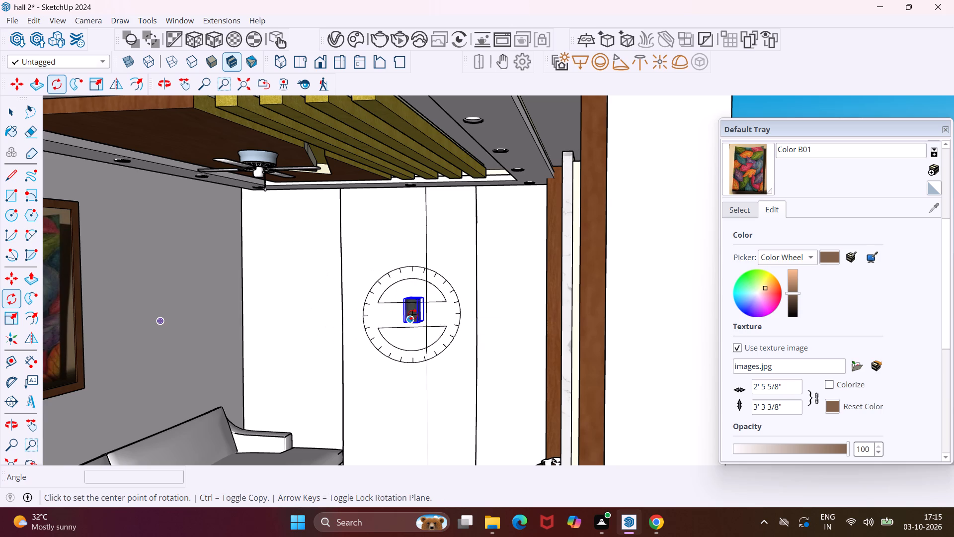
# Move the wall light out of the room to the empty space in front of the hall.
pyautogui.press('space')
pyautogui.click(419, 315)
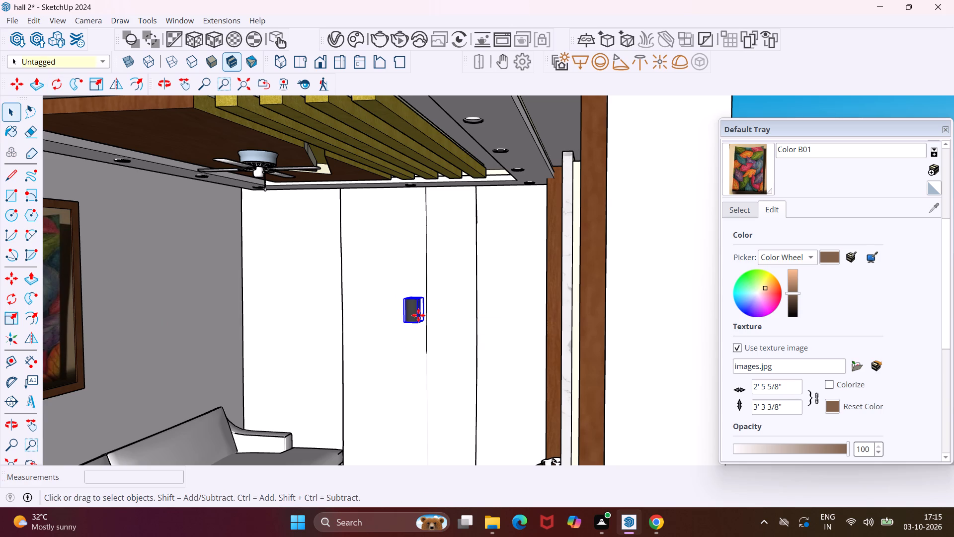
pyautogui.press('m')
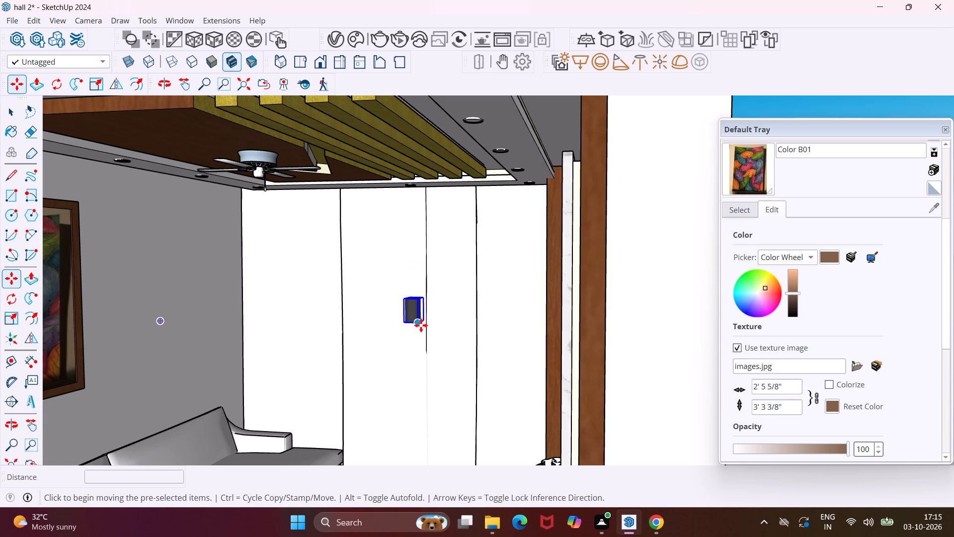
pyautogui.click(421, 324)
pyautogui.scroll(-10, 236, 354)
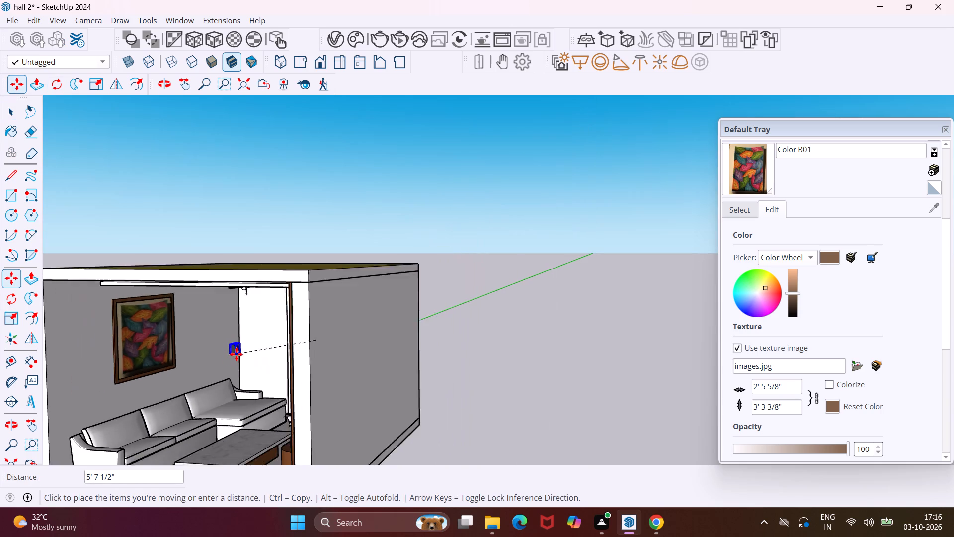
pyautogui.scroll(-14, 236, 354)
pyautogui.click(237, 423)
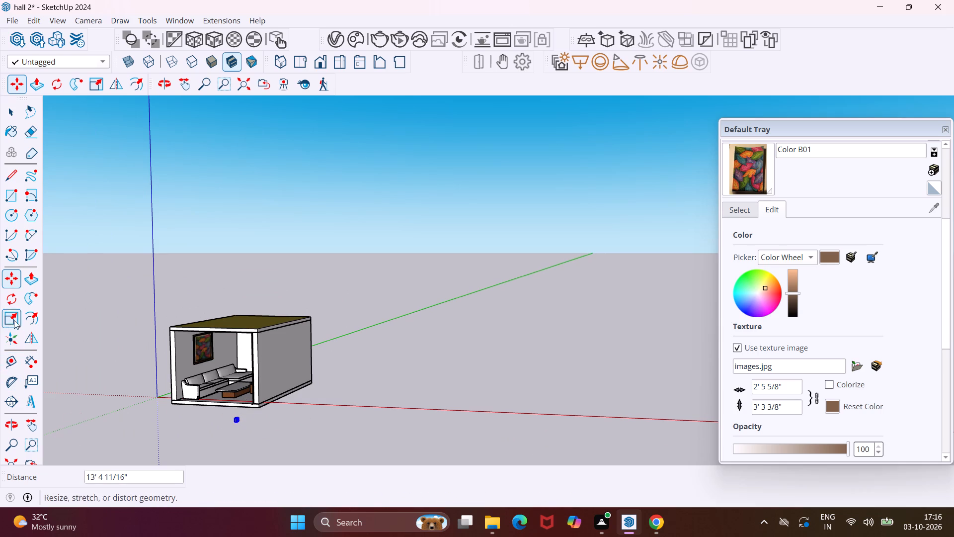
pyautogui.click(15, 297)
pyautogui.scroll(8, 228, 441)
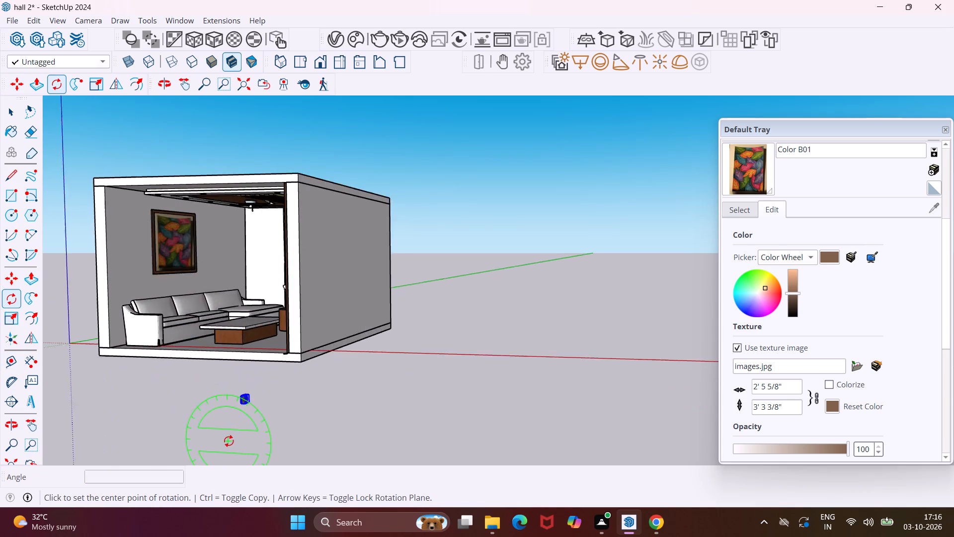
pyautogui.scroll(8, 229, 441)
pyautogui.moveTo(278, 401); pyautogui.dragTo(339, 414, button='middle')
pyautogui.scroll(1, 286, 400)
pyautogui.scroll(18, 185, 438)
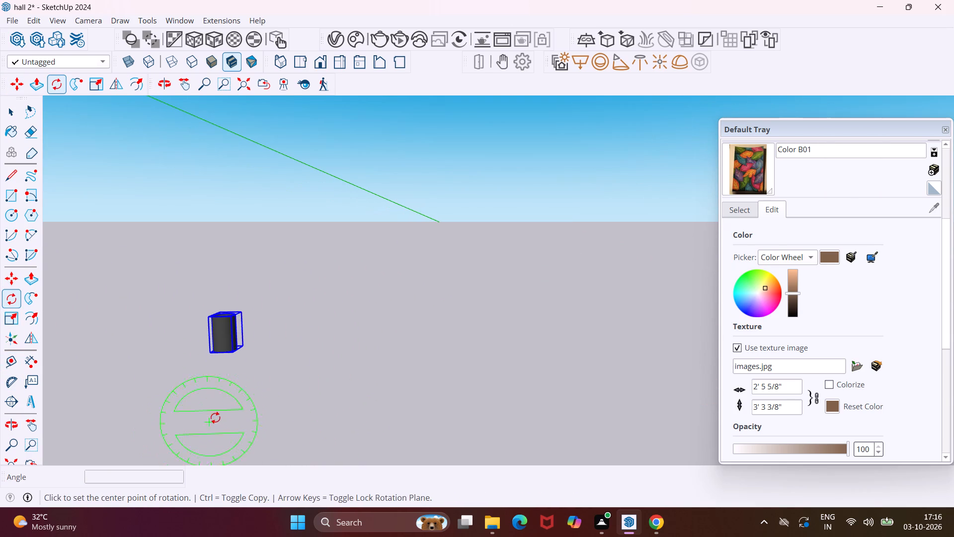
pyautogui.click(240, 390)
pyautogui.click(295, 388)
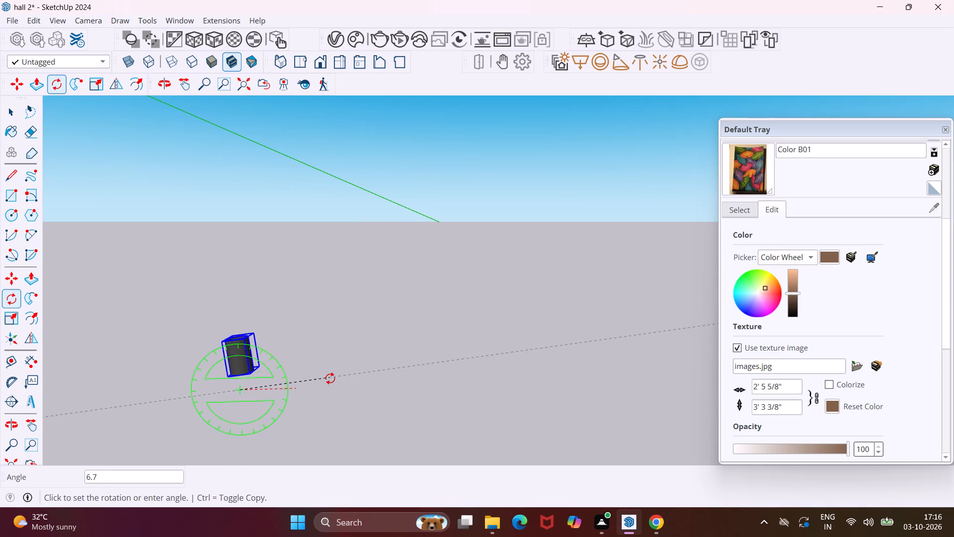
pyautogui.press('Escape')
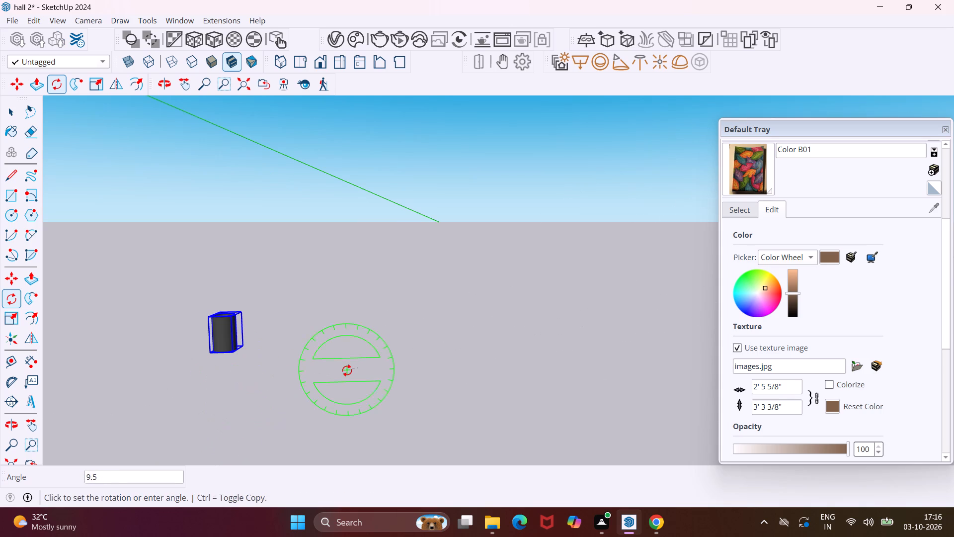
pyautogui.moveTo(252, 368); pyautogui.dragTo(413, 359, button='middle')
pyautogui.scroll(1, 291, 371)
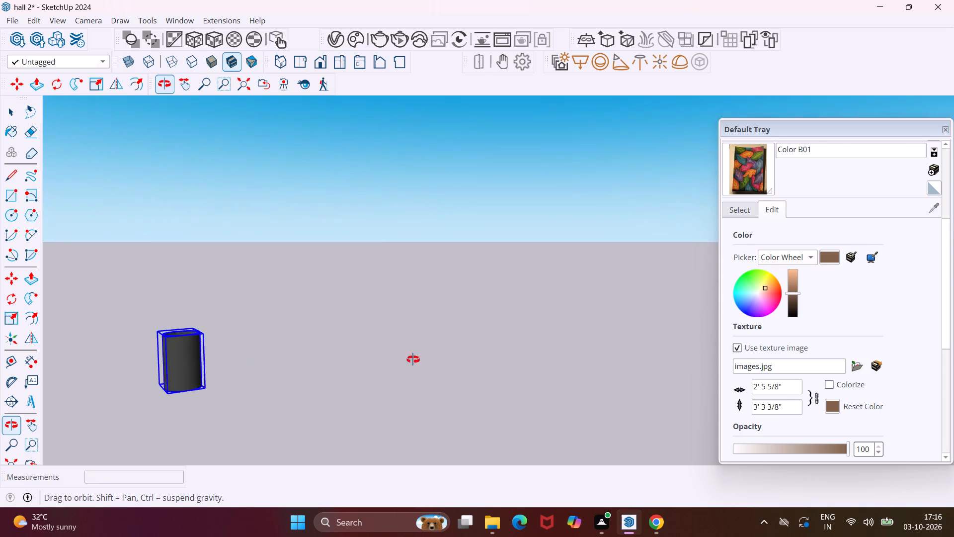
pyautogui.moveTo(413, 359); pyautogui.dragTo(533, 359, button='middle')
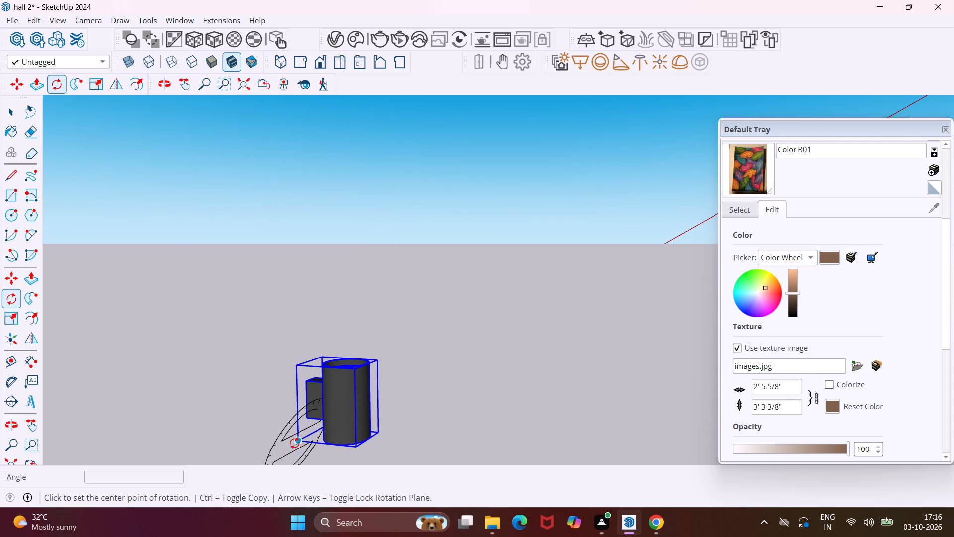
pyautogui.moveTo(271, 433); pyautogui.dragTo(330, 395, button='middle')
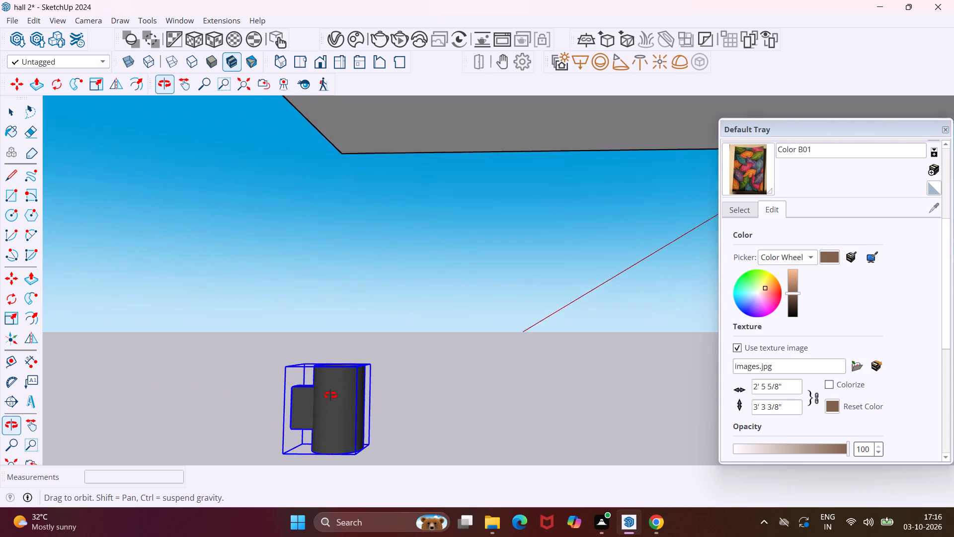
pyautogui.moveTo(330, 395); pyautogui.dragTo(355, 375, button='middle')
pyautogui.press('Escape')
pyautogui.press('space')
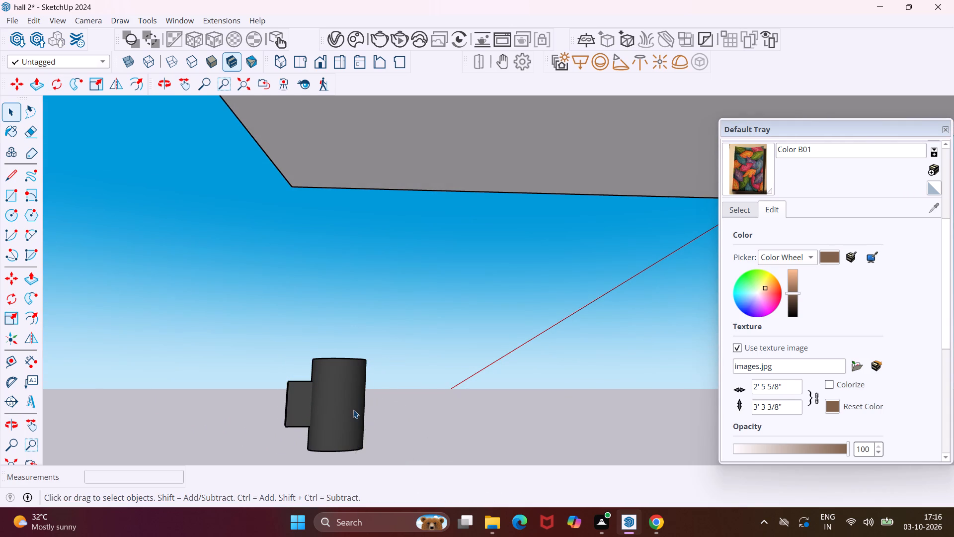
# Move the wall light by its bottom corner onto the hall floor, between the marble-topped table and the open front edge.
pyautogui.click(353, 410)
pyautogui.press('m')
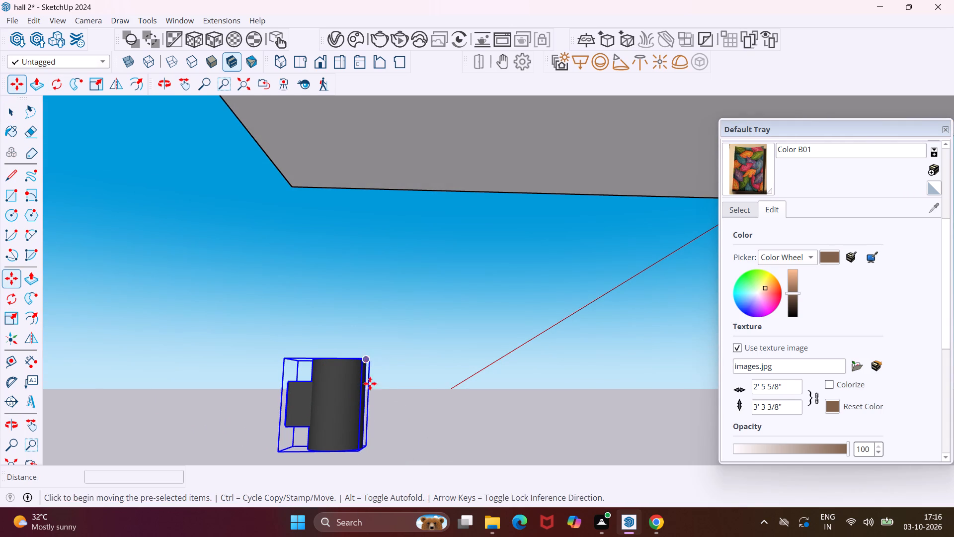
pyautogui.click(368, 441)
pyautogui.scroll(-7, 241, 417)
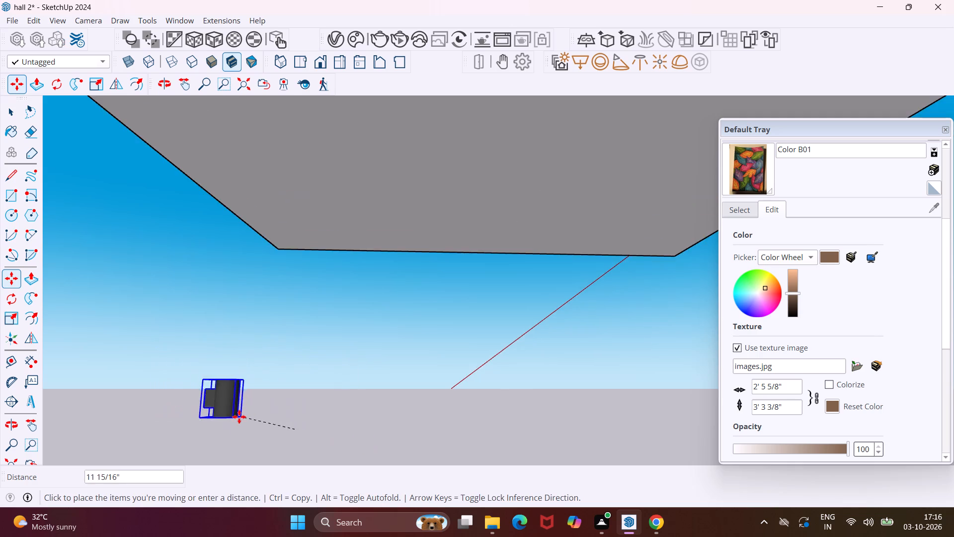
pyautogui.scroll(-19, 219, 414)
pyautogui.moveTo(389, 300); pyautogui.dragTo(361, 323, button='middle')
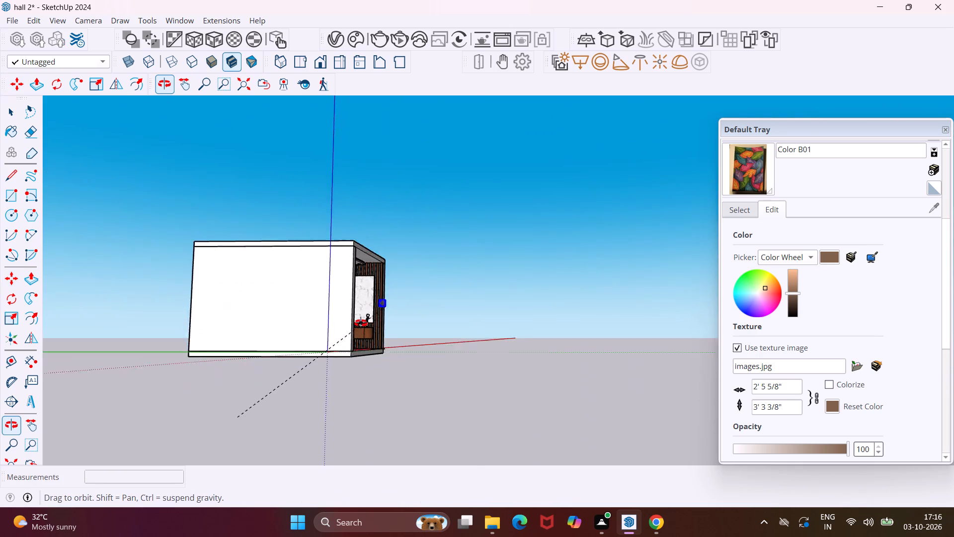
pyautogui.moveTo(361, 323); pyautogui.dragTo(225, 389, button='middle')
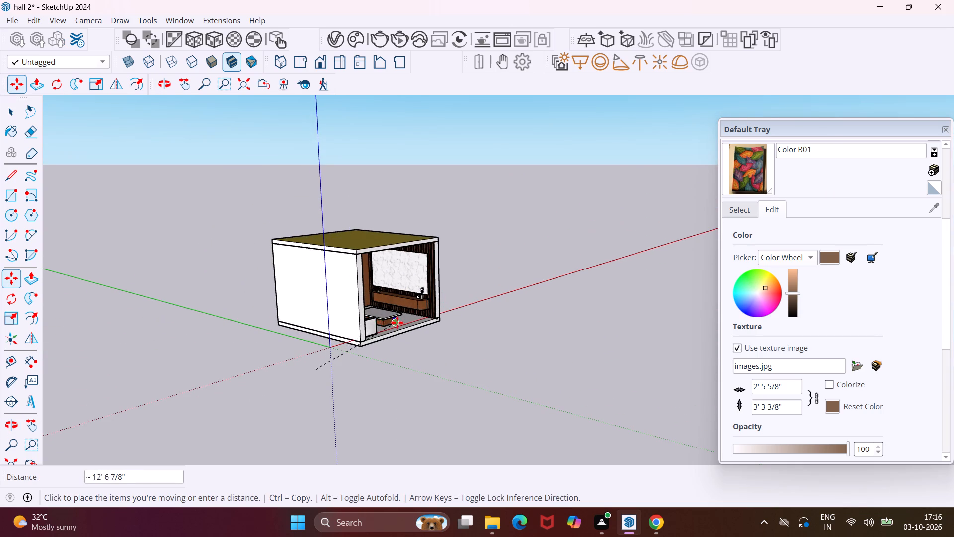
pyautogui.scroll(20, 399, 323)
pyautogui.scroll(4, 399, 323)
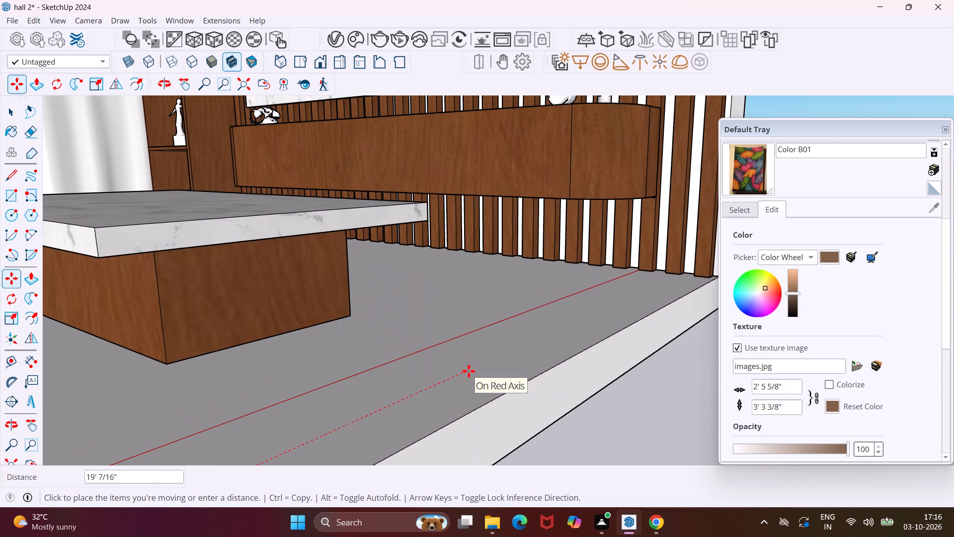
pyautogui.click(440, 359)
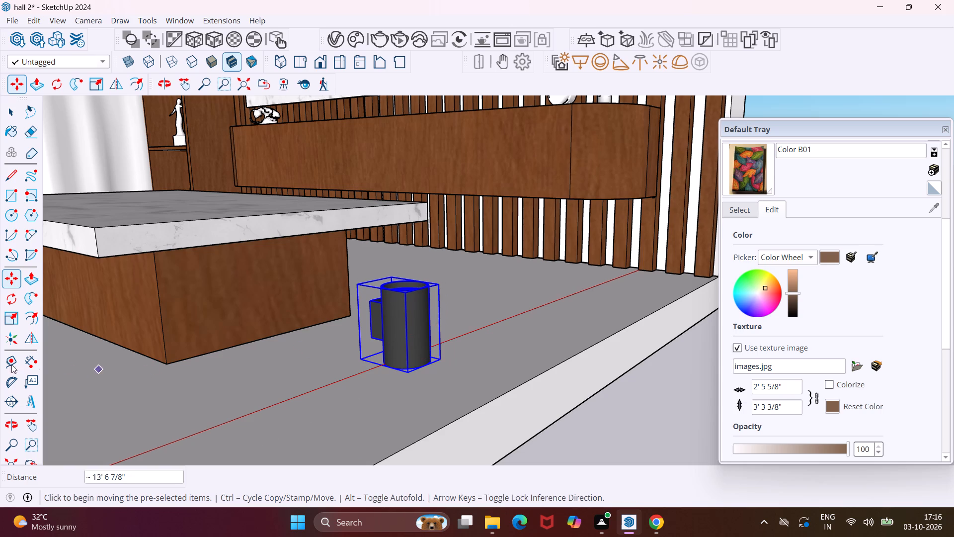
# Rotate the wall light 90 degrees on the floor plane about a point just in front of it.
pyautogui.click(12, 301)
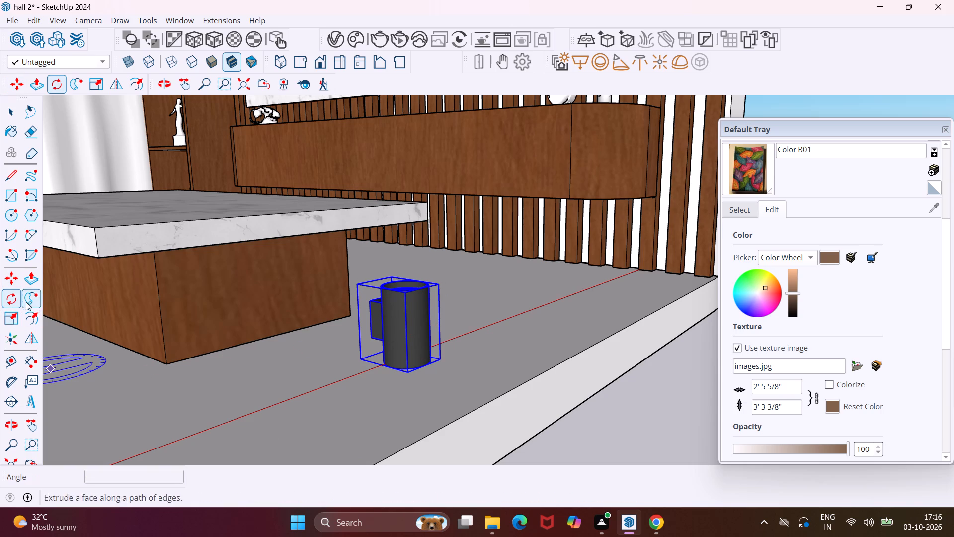
pyautogui.click(6, 298)
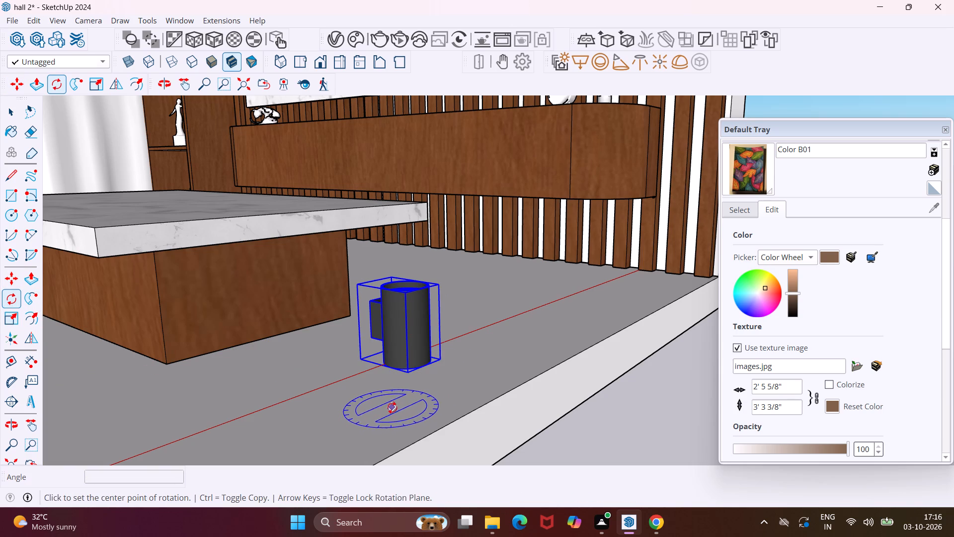
pyautogui.click(395, 405)
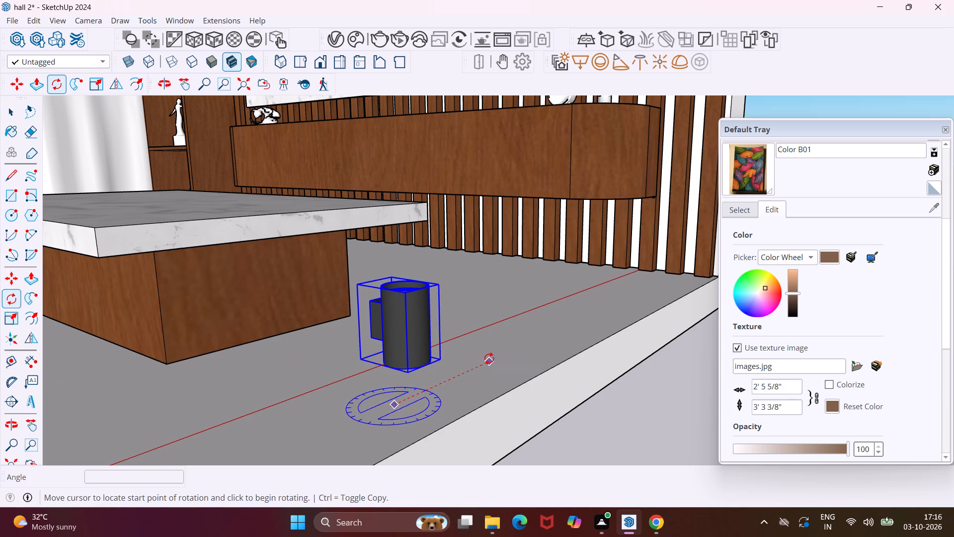
pyautogui.click(490, 360)
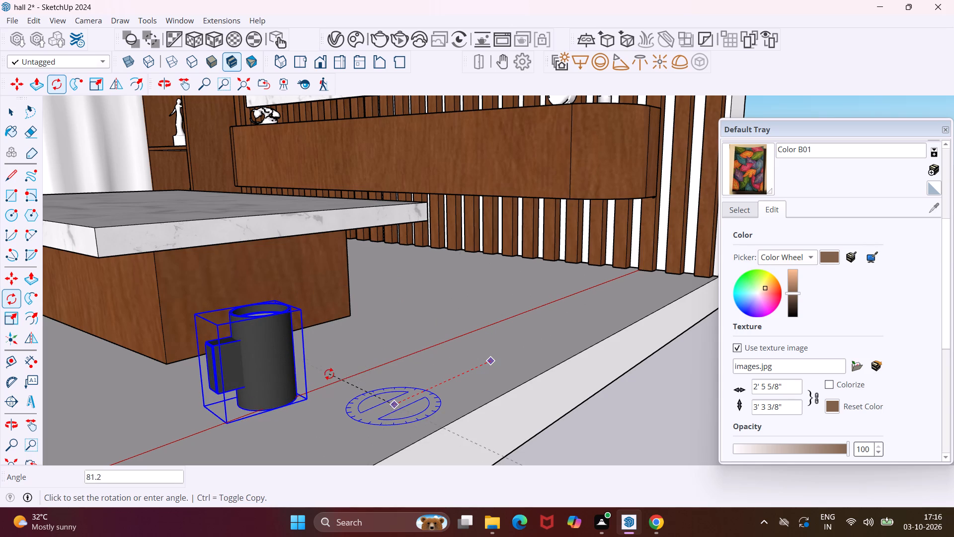
pyautogui.write('90')
pyautogui.press('Return')
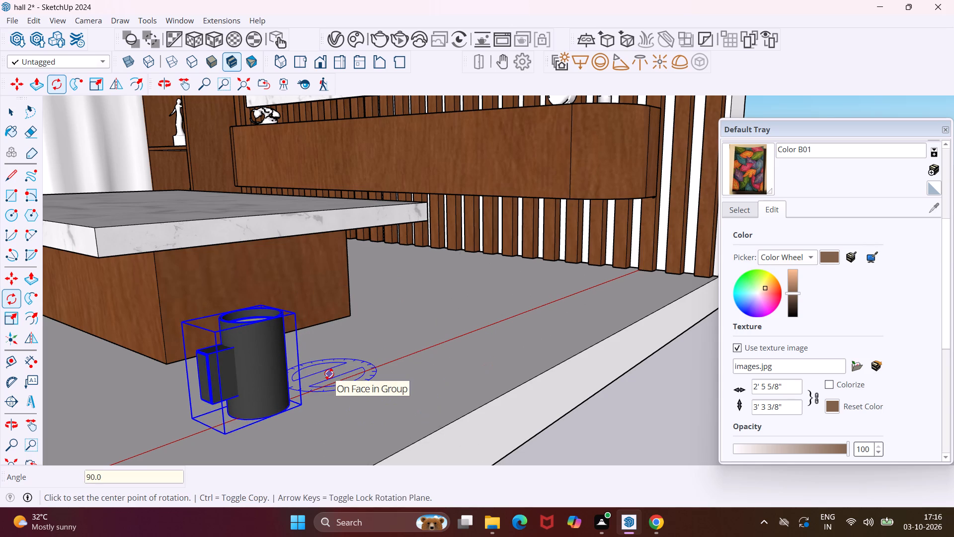
# Shrink the wall light, scaling it along the green axis to about 0.46 and uniformly to about 0.40.
pyautogui.moveTo(329, 374); pyautogui.dragTo(180, 430, button='middle')
pyautogui.scroll(1, 329, 373)
pyautogui.click(12, 325)
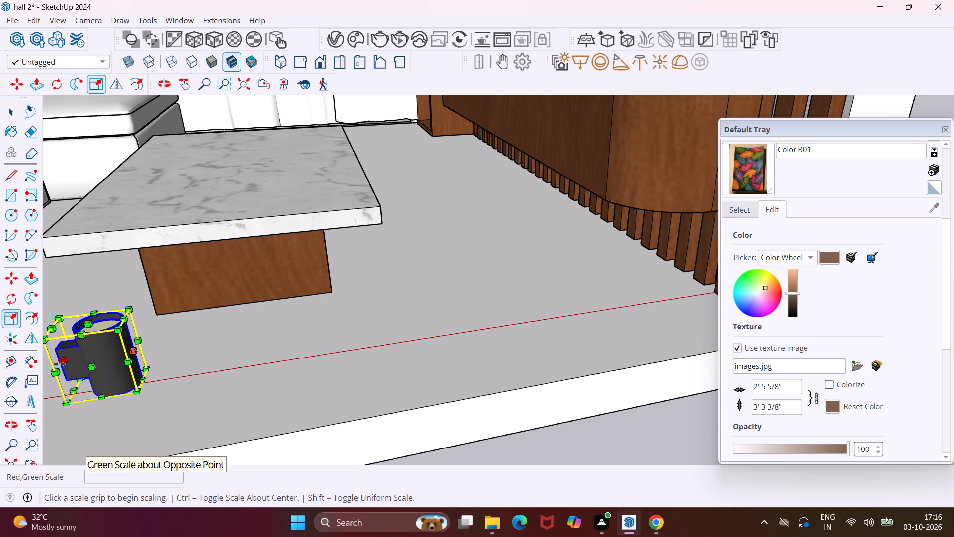
pyautogui.click(59, 363)
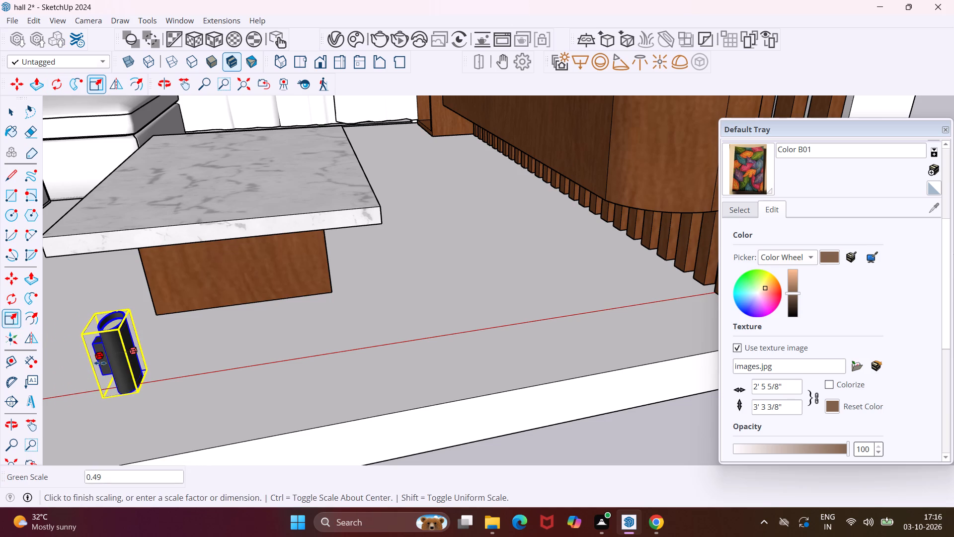
pyautogui.click(102, 363)
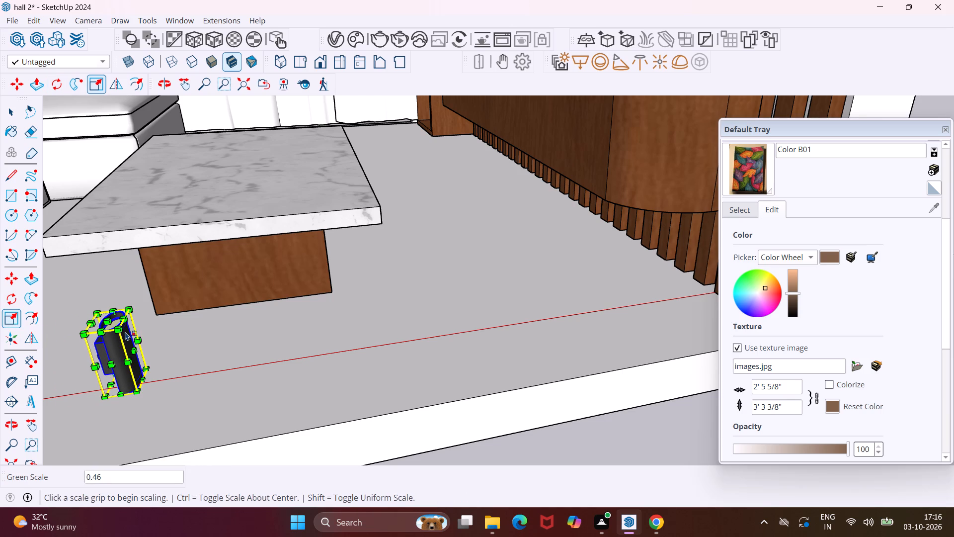
pyautogui.click(123, 330)
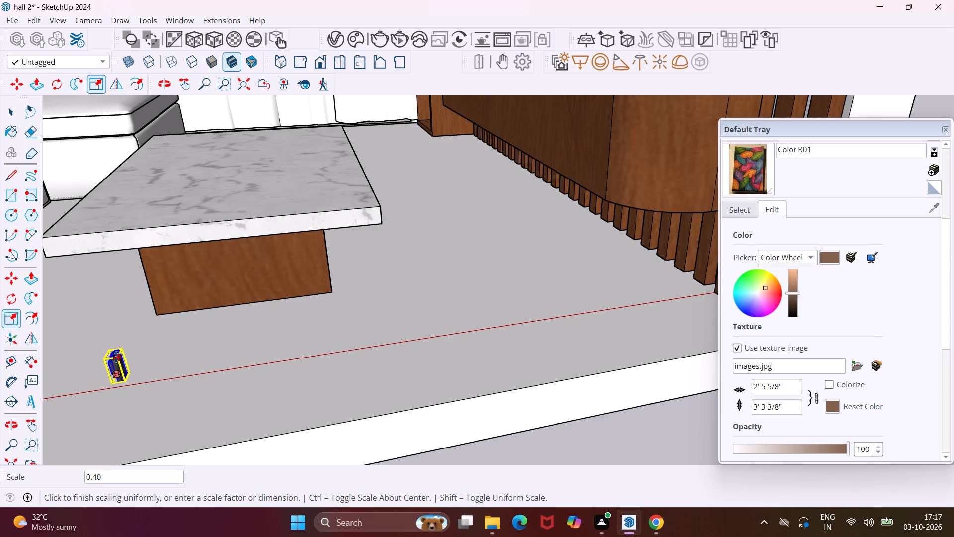
pyautogui.click(116, 357)
# Move the wall light by its upper corner about 12' 8" onto the grey side wall, above the sofa and near the curtain.
pyautogui.scroll(12, 116, 361)
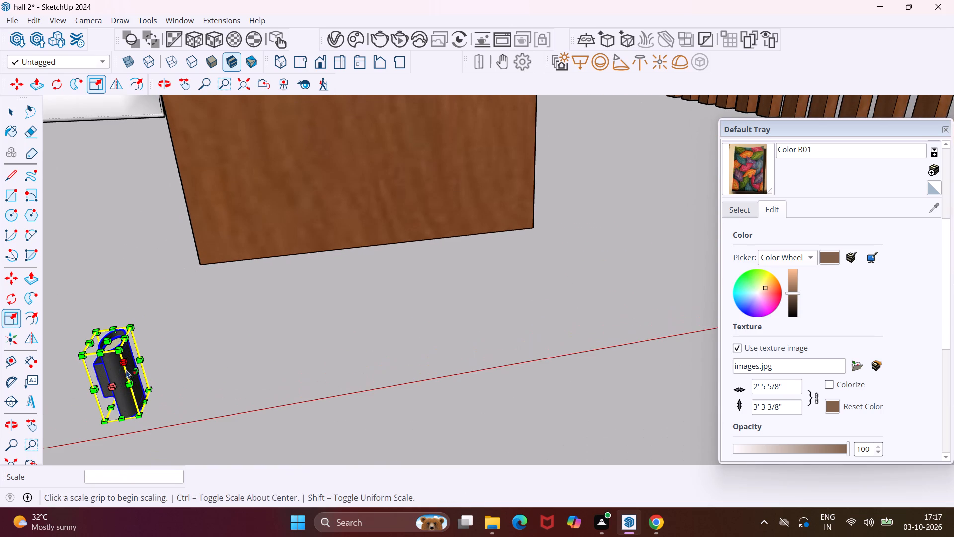
pyautogui.press('m')
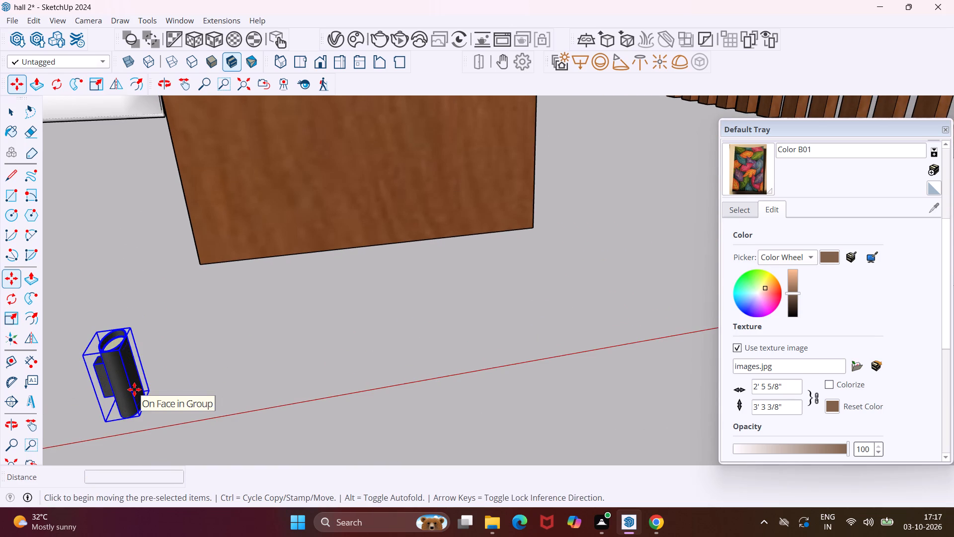
pyautogui.click(80, 356)
pyautogui.scroll(-9, 147, 310)
pyautogui.scroll(-18, 150, 307)
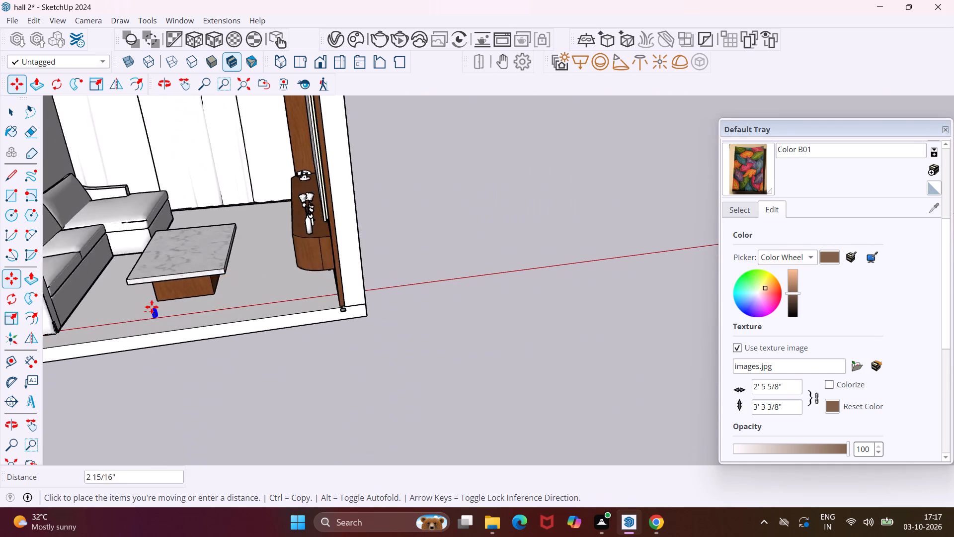
pyautogui.scroll(-5, 152, 307)
pyautogui.scroll(2, 72, 175)
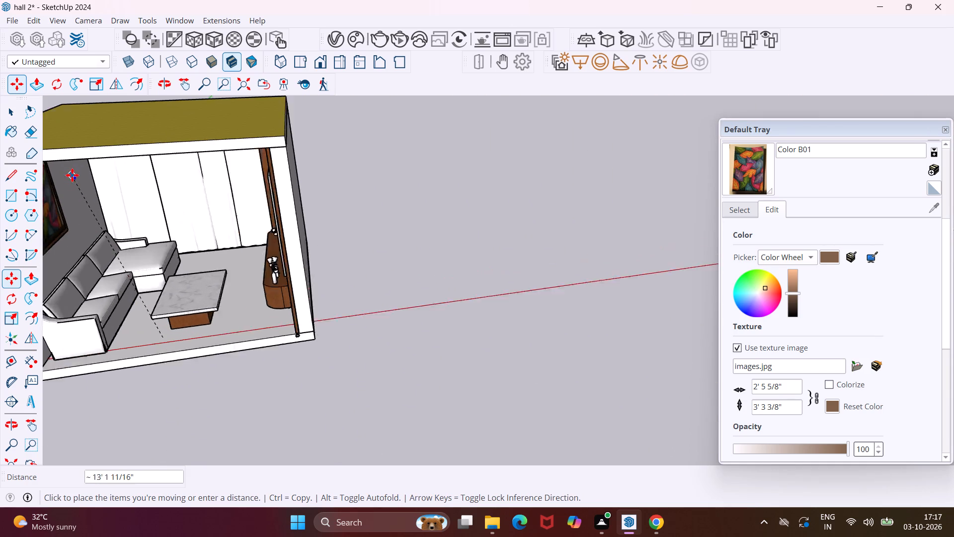
pyautogui.scroll(17, 72, 175)
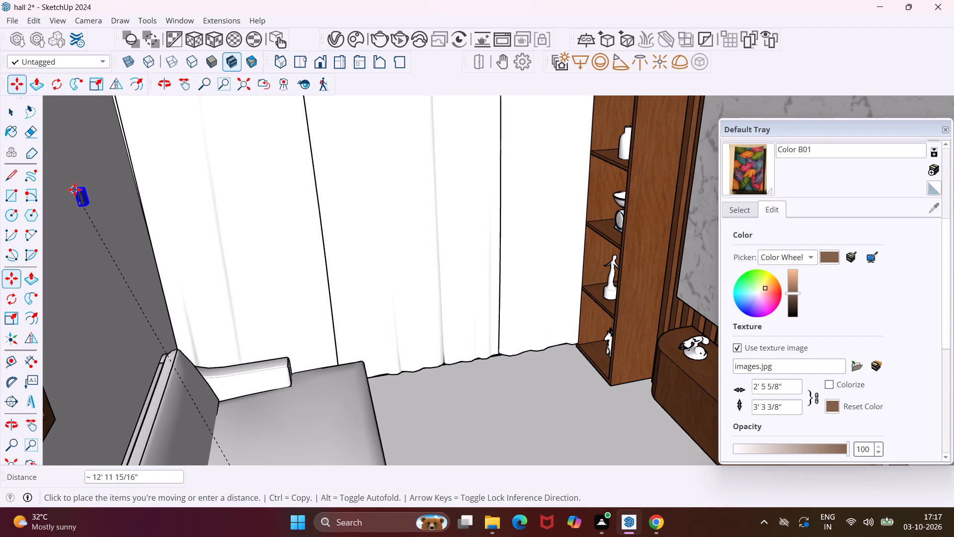
pyautogui.click(65, 200)
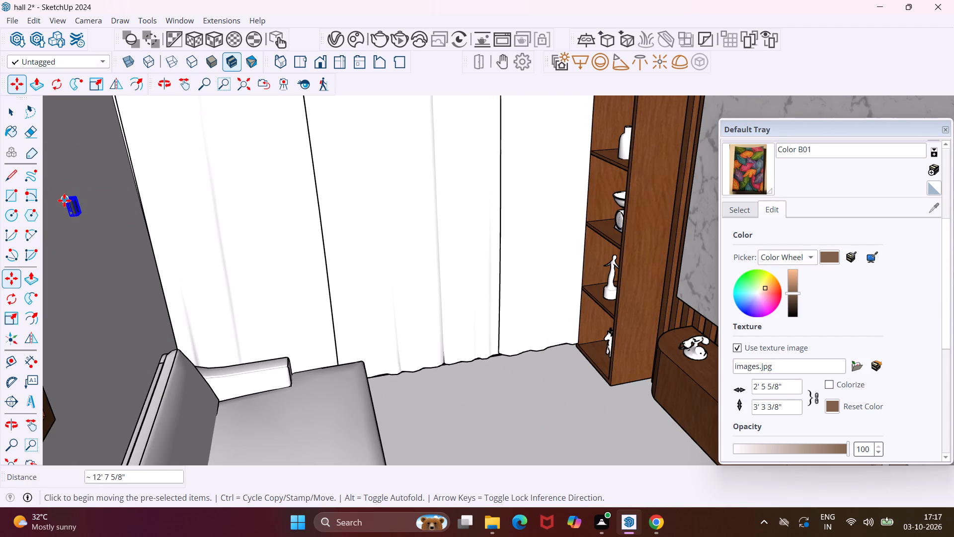
# Examine the wall light's placement on the grey wall beside the curtain from close up and different angles.
pyautogui.moveTo(64, 200); pyautogui.dragTo(40, 193, button='middle')
pyautogui.scroll(8, 64, 173)
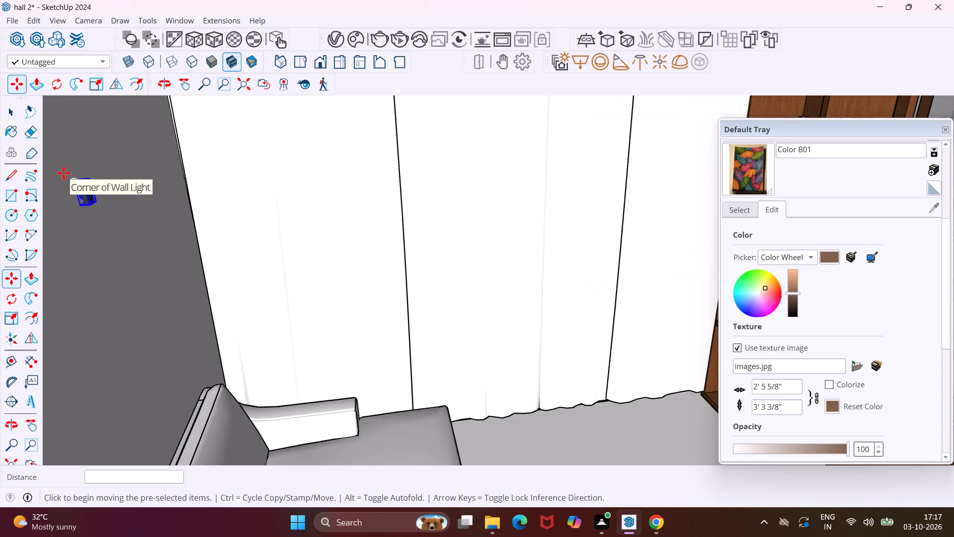
pyautogui.scroll(10, 64, 173)
pyautogui.moveTo(64, 173); pyautogui.dragTo(113, 193, button='middle')
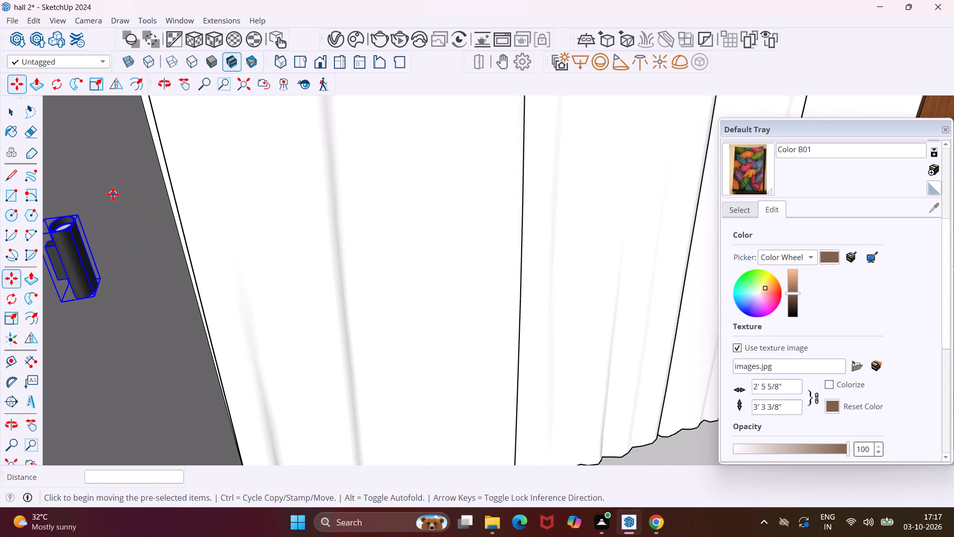
pyautogui.press('Escape')
pyautogui.press('space')
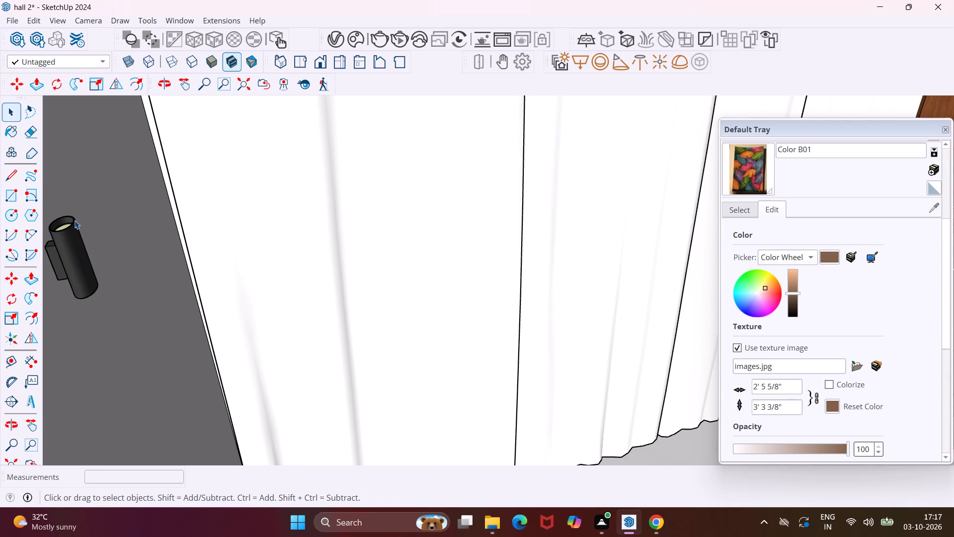
pyautogui.scroll(5, 73, 220)
pyautogui.moveTo(48, 226); pyautogui.dragTo(53, 262, button='middle')
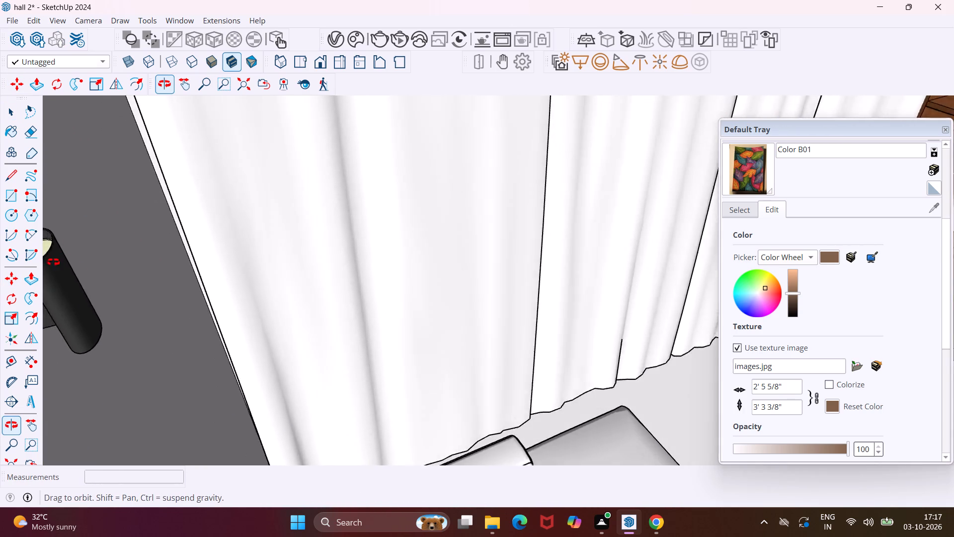
pyautogui.moveTo(53, 262); pyautogui.dragTo(14, 285, button='middle')
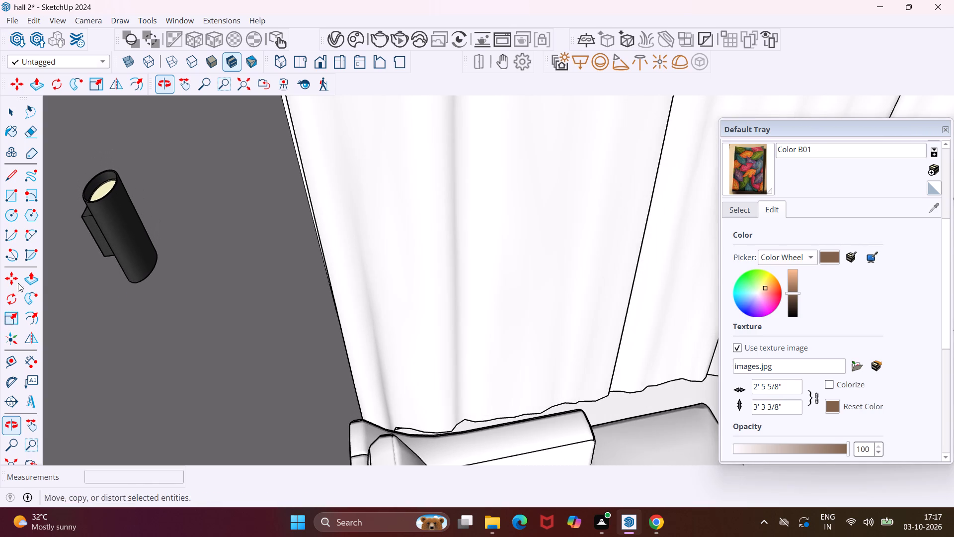
pyautogui.moveTo(132, 290); pyautogui.dragTo(81, 241, button='middle')
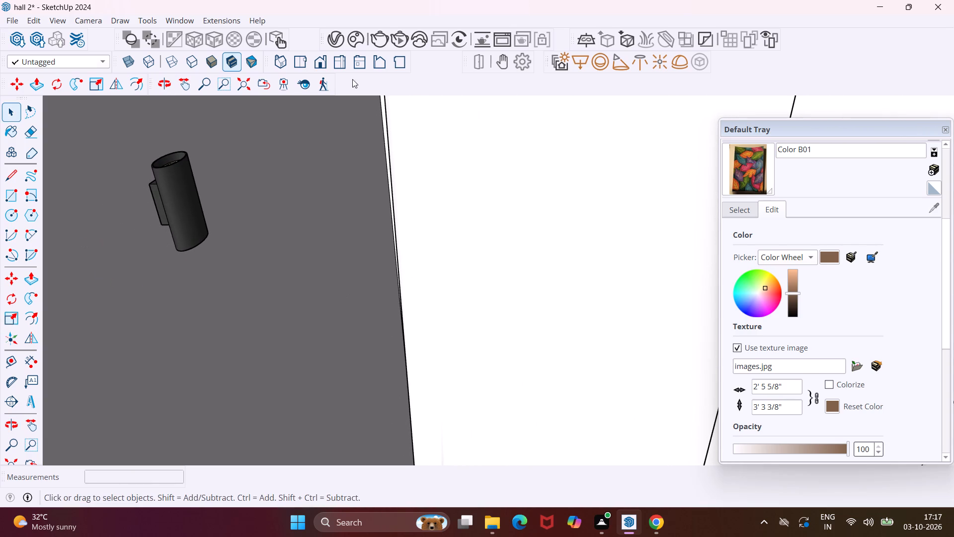
# Run a V-Ray test render of the wall light beside the curtain and close the frame buffer.
pyautogui.click(375, 36)
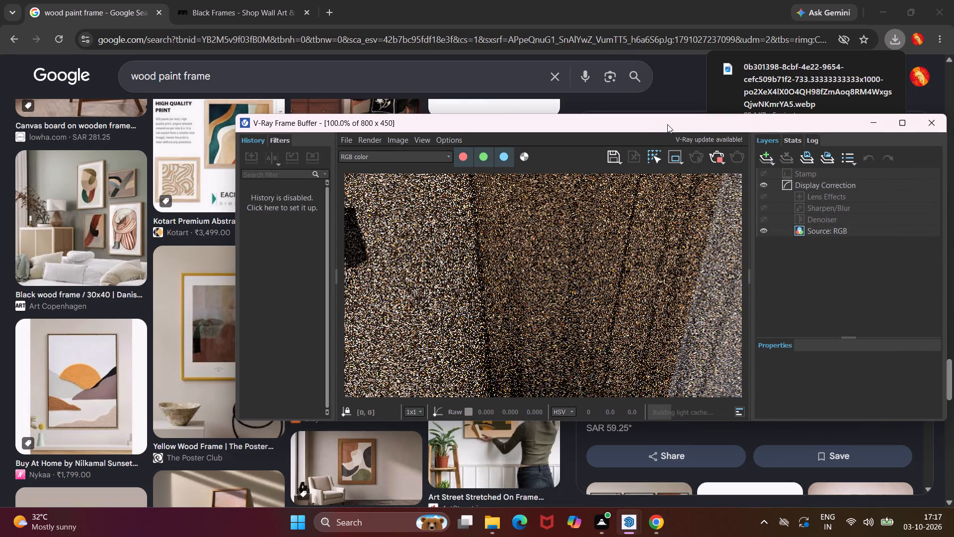
pyautogui.click(937, 121)
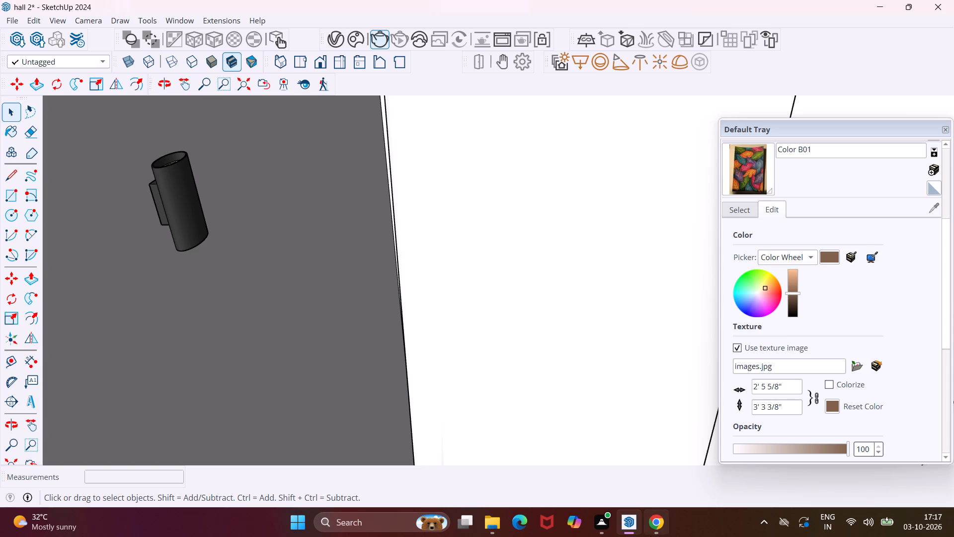
pyautogui.click(709, 411)
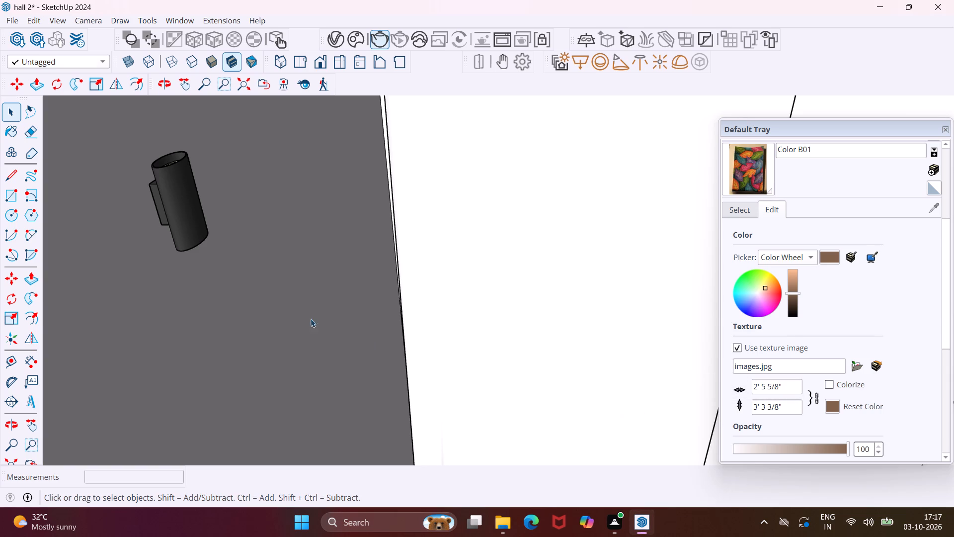
# Reframe the wall light nearer the middle of the view, run another V-Ray test render and close the frame buffer.
pyautogui.moveTo(208, 232); pyautogui.dragTo(219, 229, button='middle')
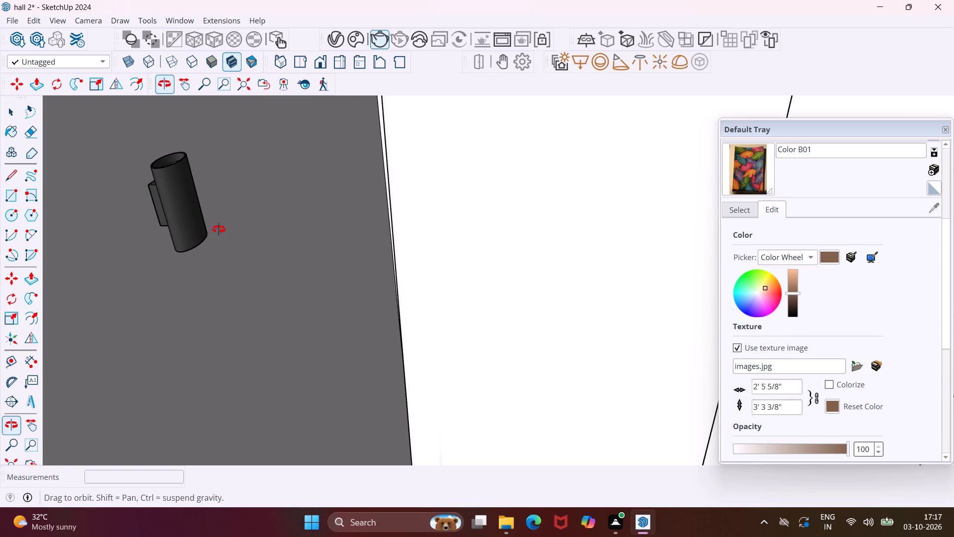
pyautogui.moveTo(219, 229); pyautogui.dragTo(217, 198, button='middle')
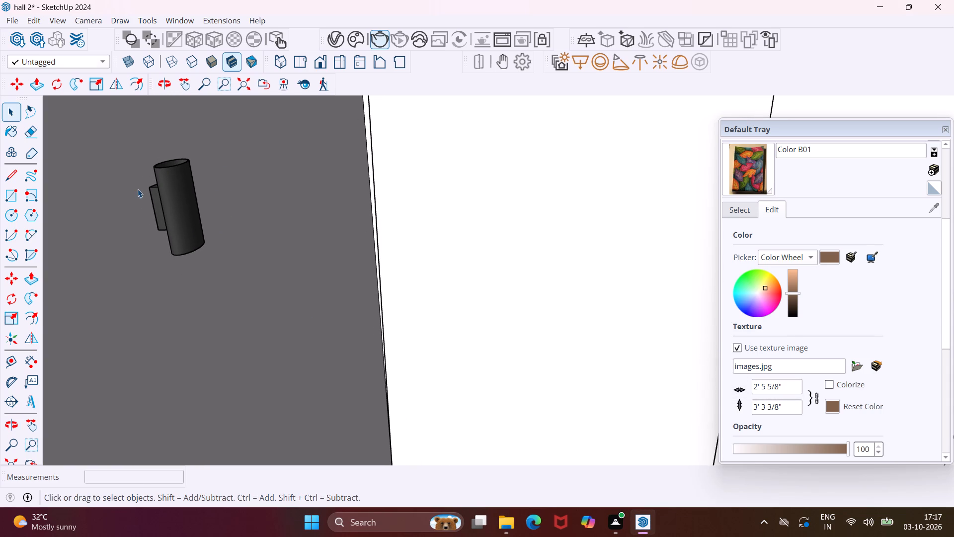
pyautogui.click(179, 89)
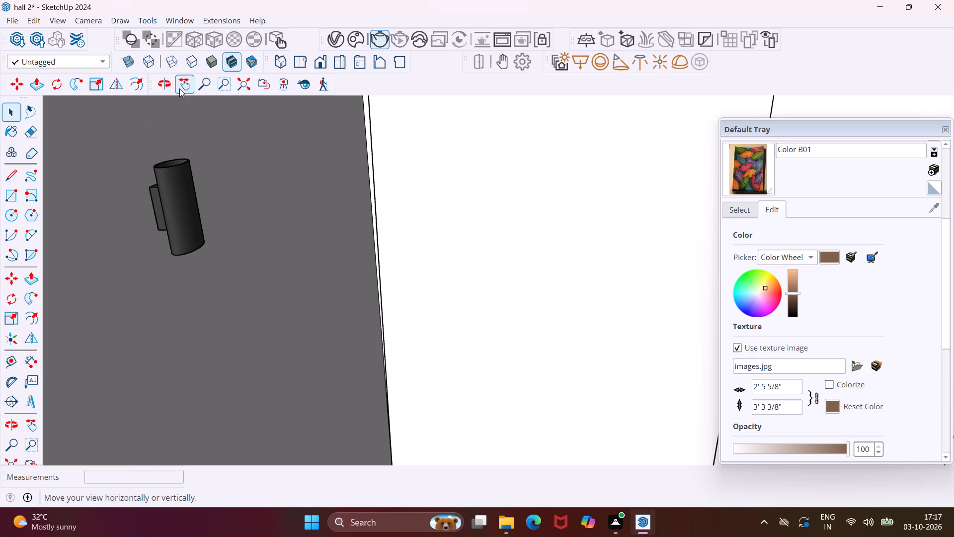
pyautogui.moveTo(145, 173); pyautogui.dragTo(257, 215)
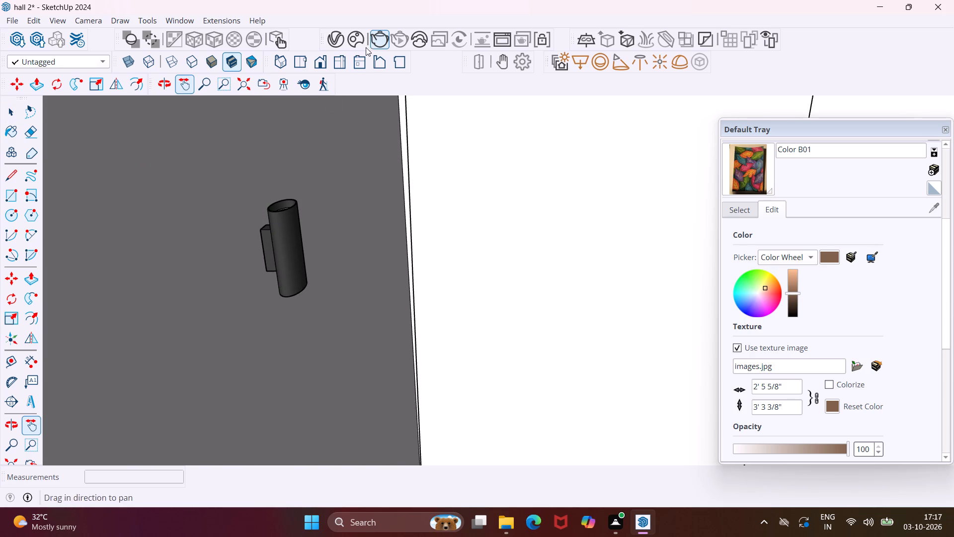
pyautogui.click(375, 38)
pyautogui.doubleClick(375, 38)
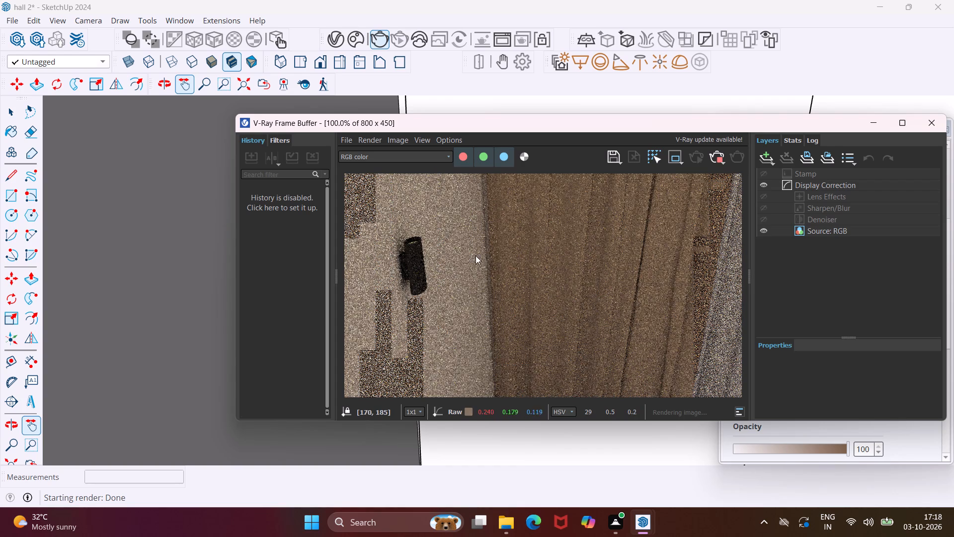
pyautogui.click(924, 123)
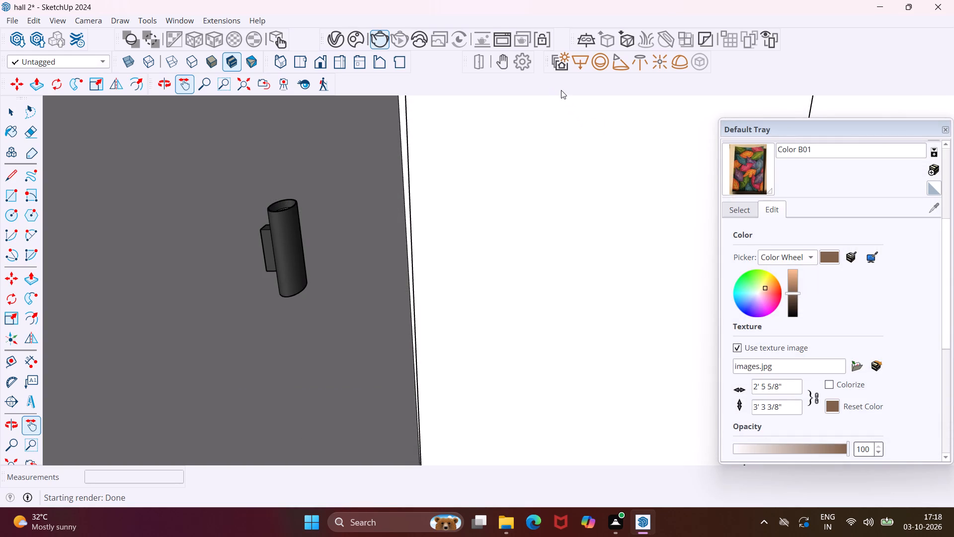
# Open the wall light's nested groups and select the cream disc inside its upper opening.
pyautogui.moveTo(274, 230); pyautogui.dragTo(312, 261, button='middle')
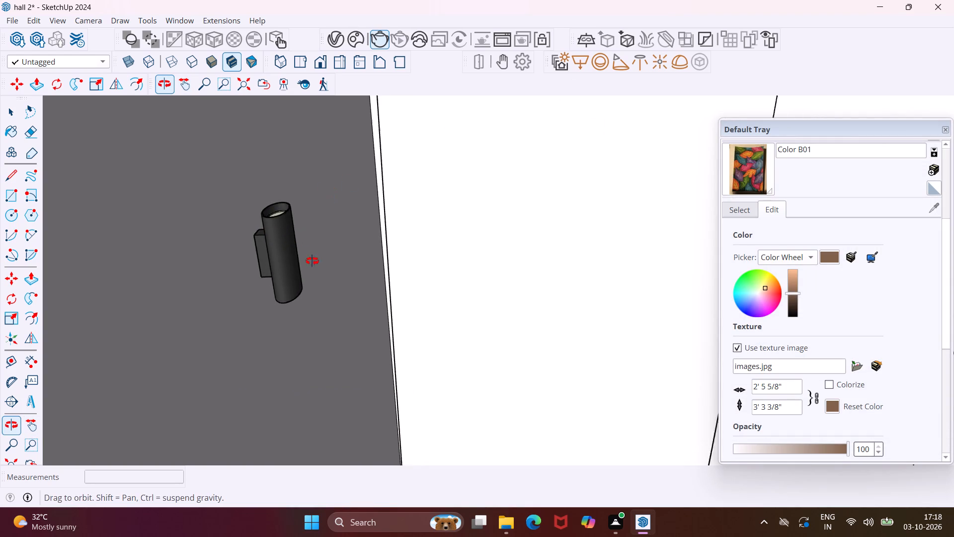
pyautogui.moveTo(312, 261); pyautogui.dragTo(366, 291, button='middle')
pyautogui.press('Escape')
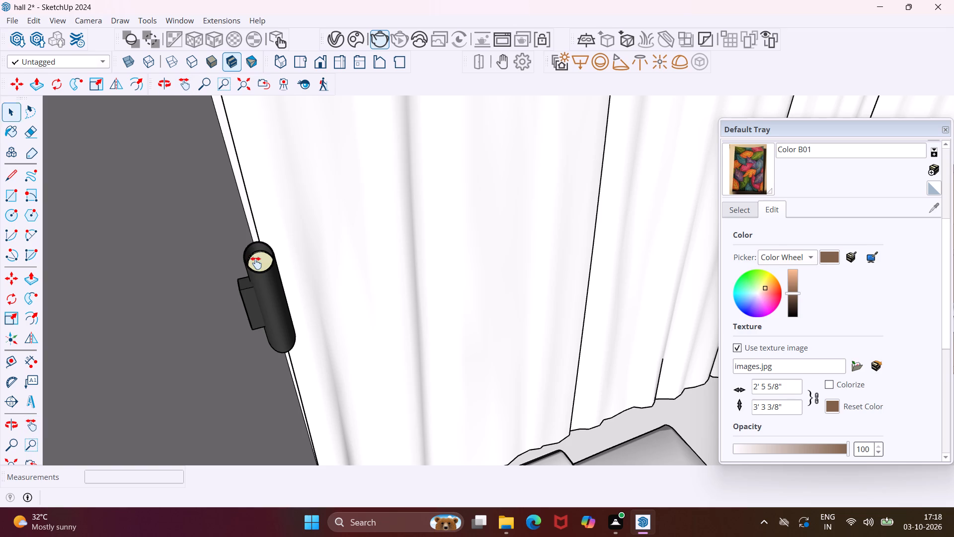
pyautogui.press('space')
pyautogui.click(255, 263)
pyautogui.scroll(11, 255, 264)
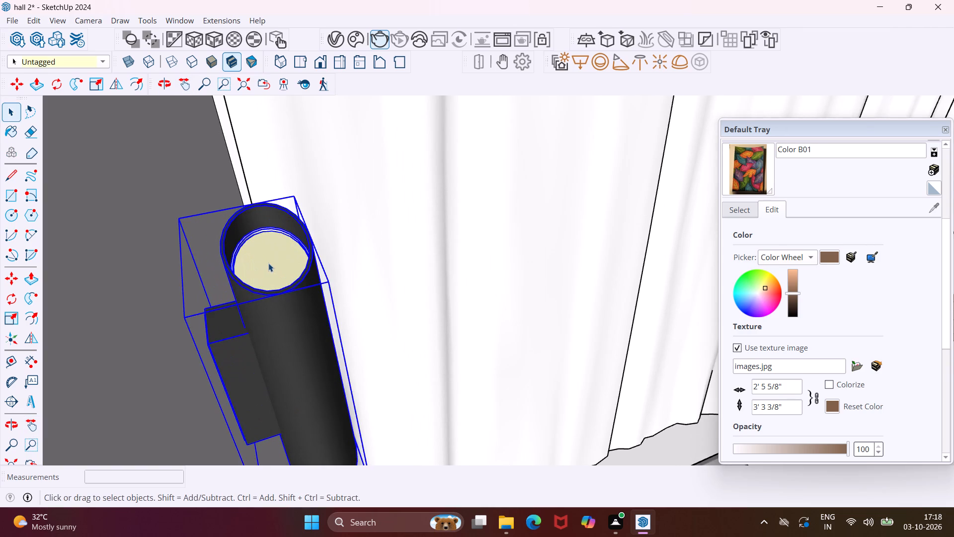
pyautogui.doubleClick(269, 262)
pyautogui.click(269, 262)
pyautogui.scroll(6, 269, 262)
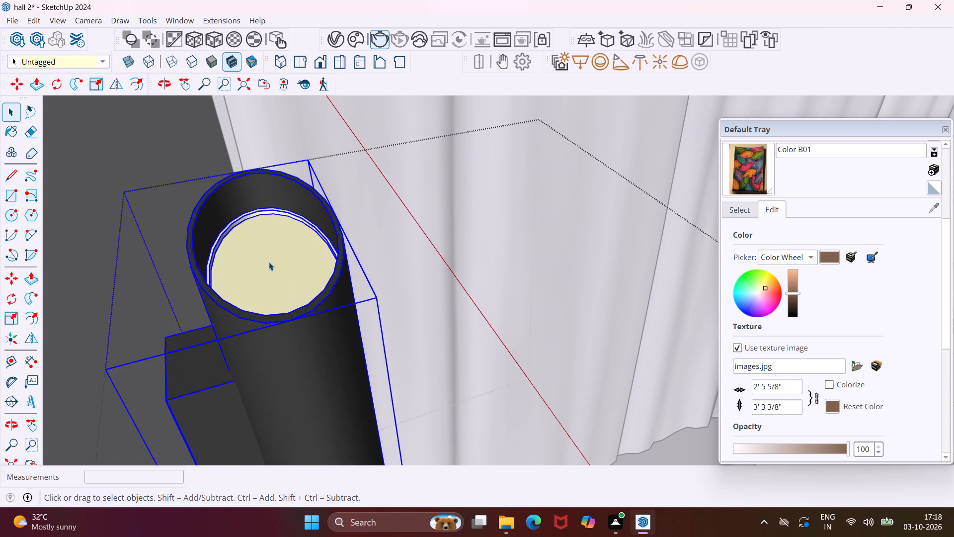
pyautogui.doubleClick(269, 262)
pyautogui.click(269, 262)
pyautogui.click(269, 262)
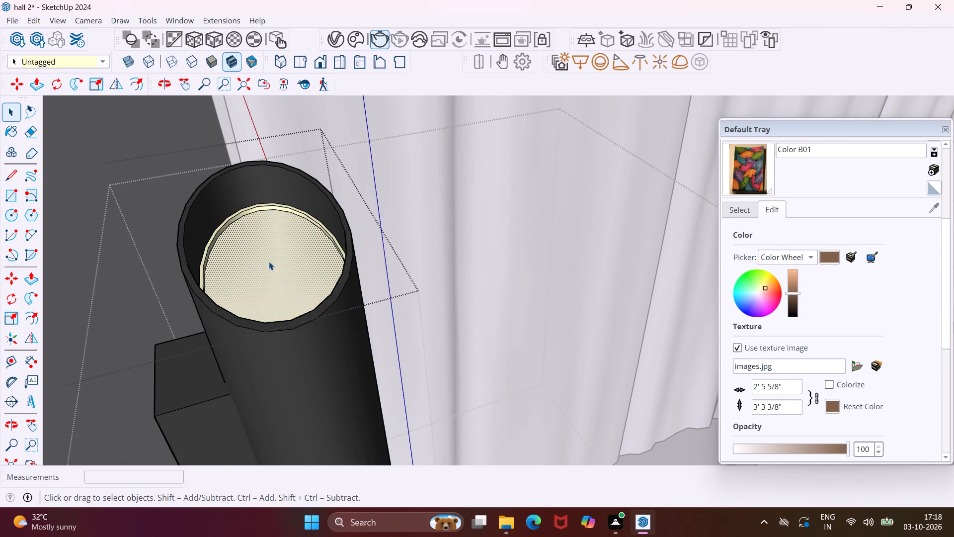
pyautogui.scroll(4, 269, 262)
pyautogui.click(269, 262)
pyautogui.doubleClick(269, 261)
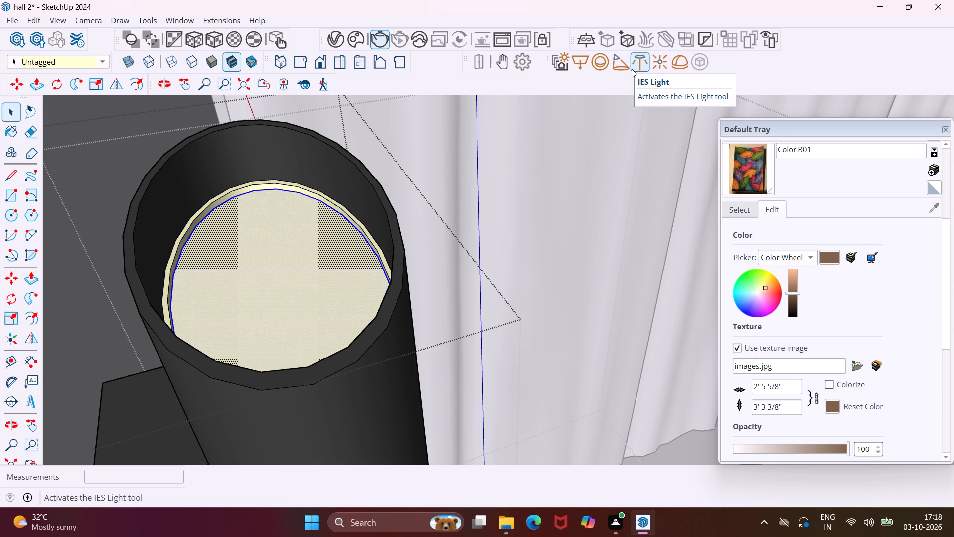
# Place several V-Ray spot lights on and along the edge of the cream disc inside the wall light's upper opening.
pyautogui.click(632, 69)
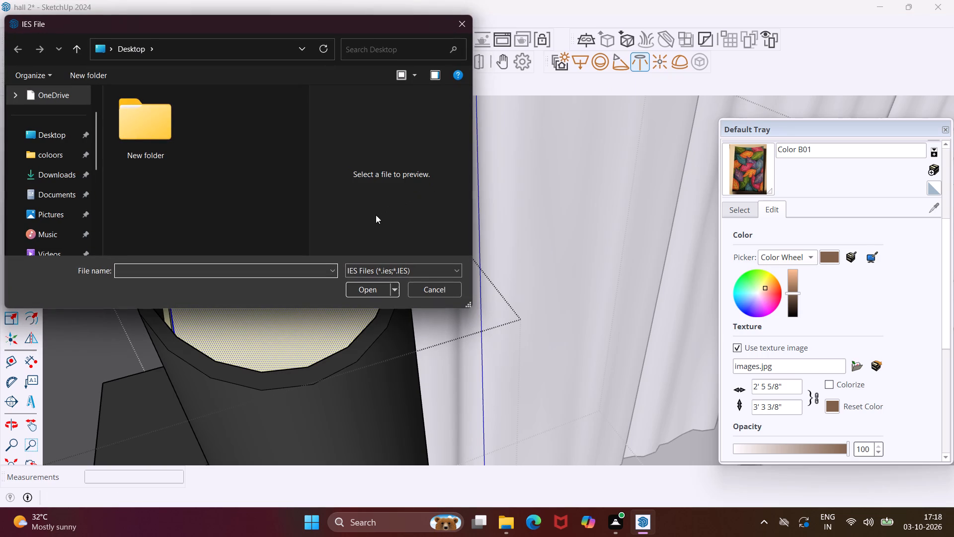
pyautogui.click(467, 25)
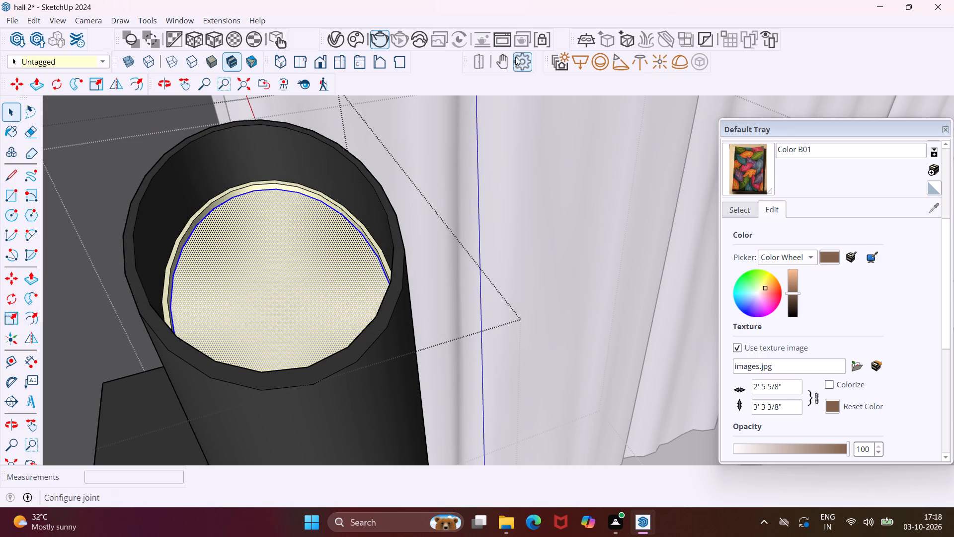
pyautogui.click(625, 65)
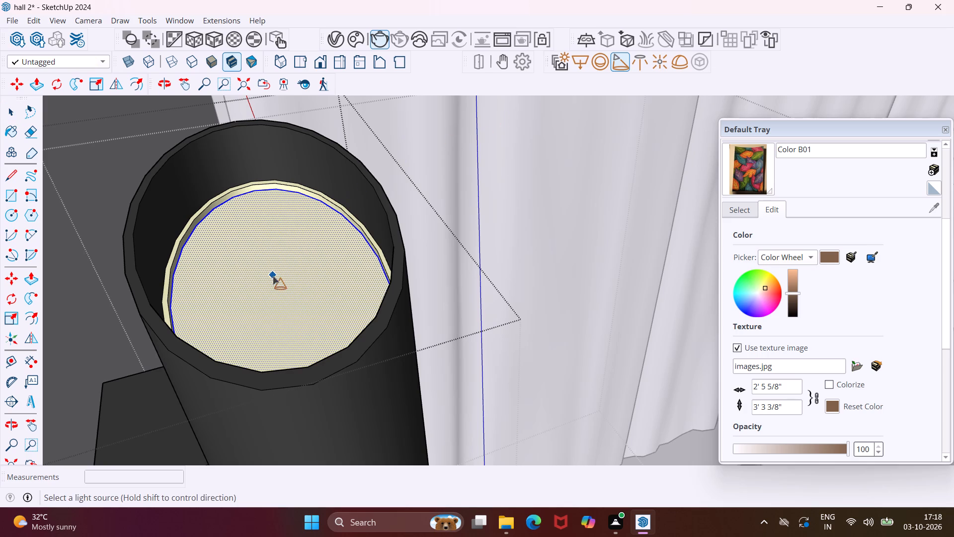
pyautogui.click(273, 276)
pyautogui.moveTo(252, 257); pyautogui.dragTo(203, 228, button='middle')
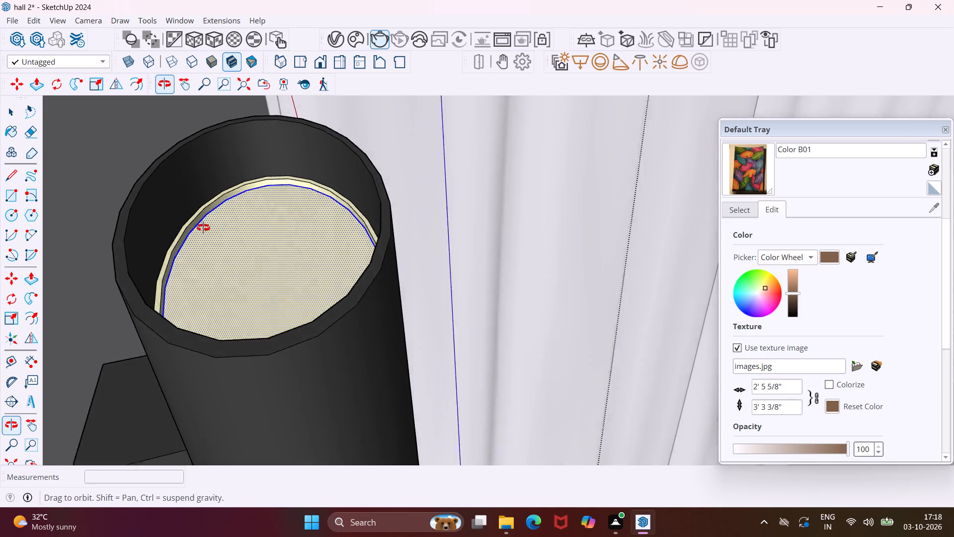
pyautogui.moveTo(203, 228); pyautogui.dragTo(146, 221, button='middle')
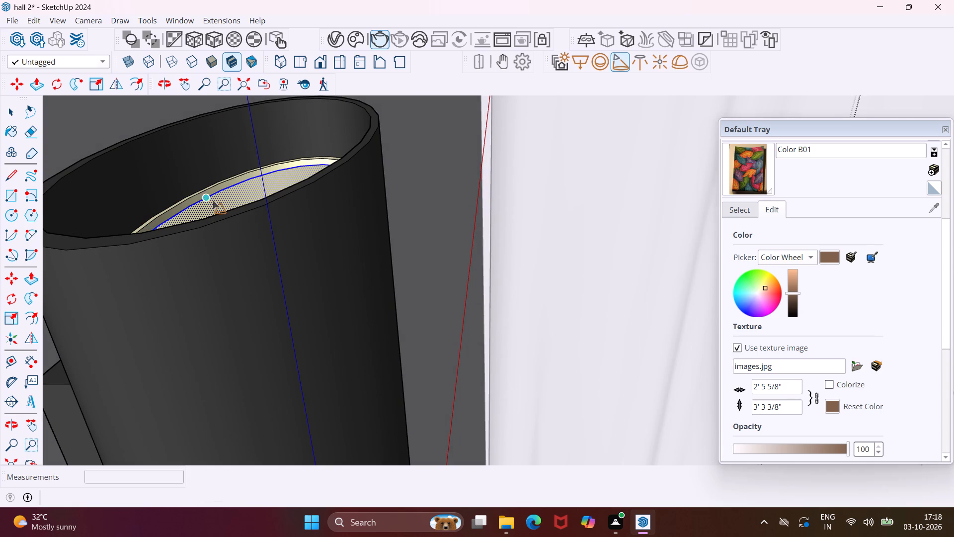
pyautogui.click(214, 200)
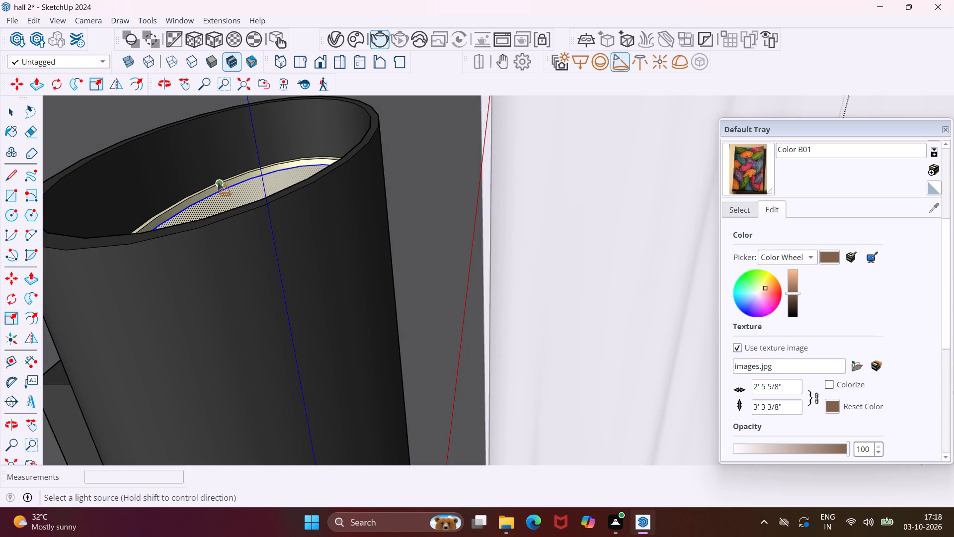
pyautogui.click(226, 186)
pyautogui.click(230, 184)
pyautogui.press('Escape')
pyautogui.press('space')
pyautogui.click(393, 189)
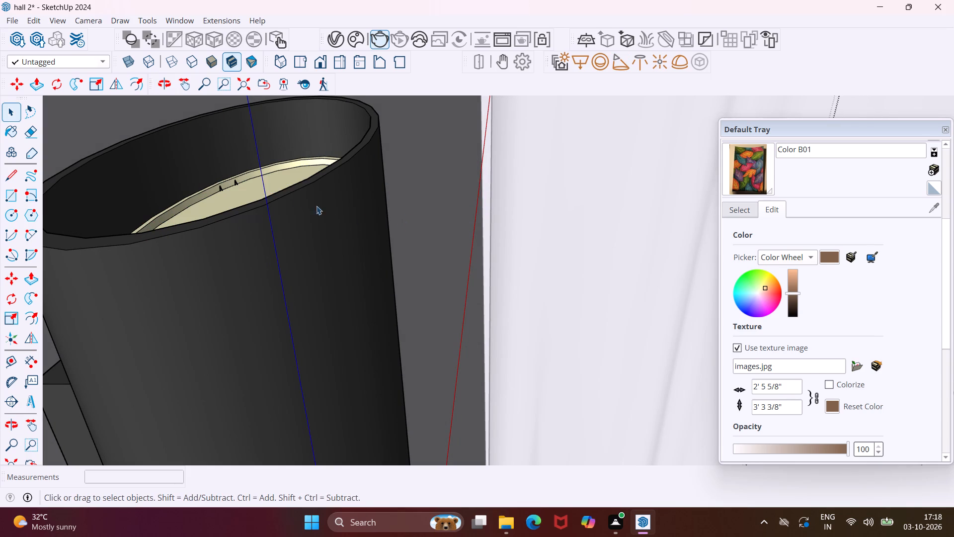
pyautogui.click(615, 63)
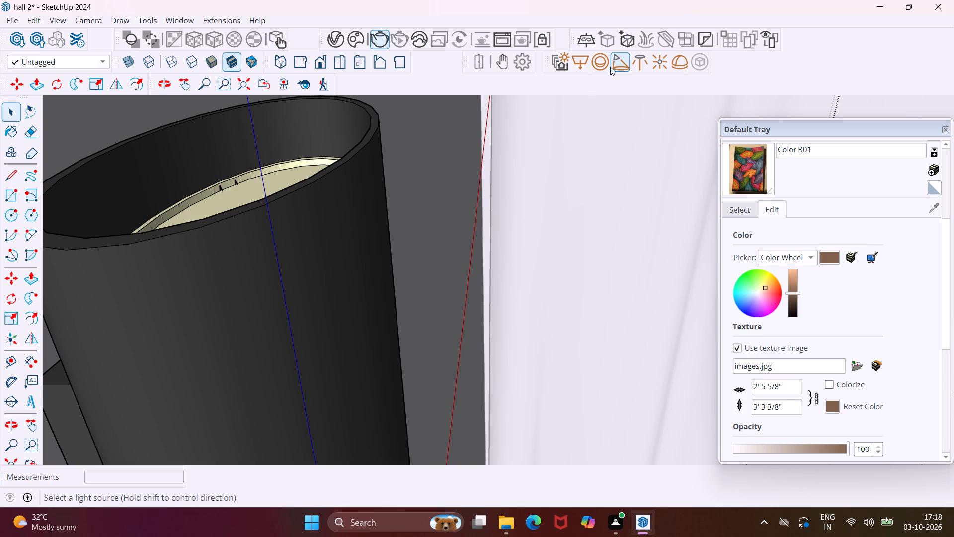
pyautogui.click(253, 185)
pyautogui.press('Escape')
pyautogui.press('space')
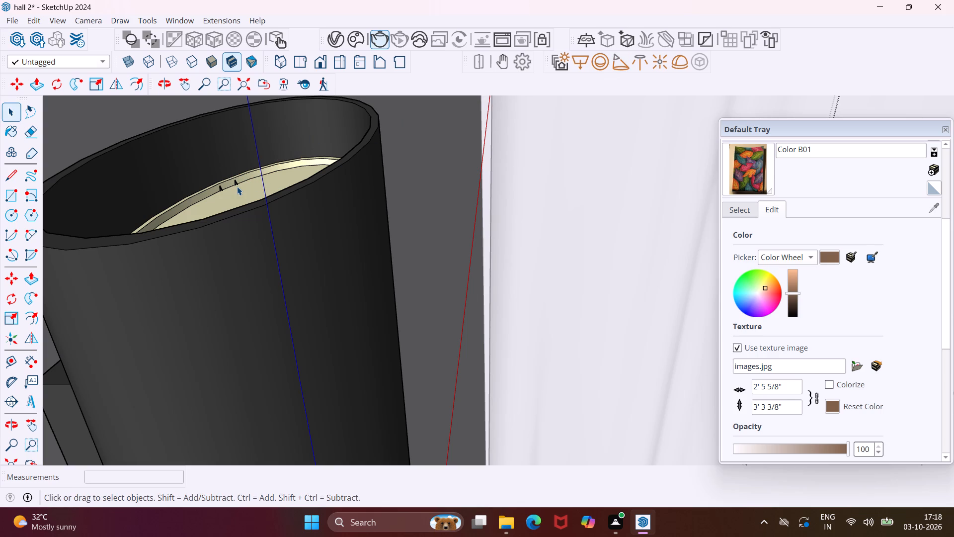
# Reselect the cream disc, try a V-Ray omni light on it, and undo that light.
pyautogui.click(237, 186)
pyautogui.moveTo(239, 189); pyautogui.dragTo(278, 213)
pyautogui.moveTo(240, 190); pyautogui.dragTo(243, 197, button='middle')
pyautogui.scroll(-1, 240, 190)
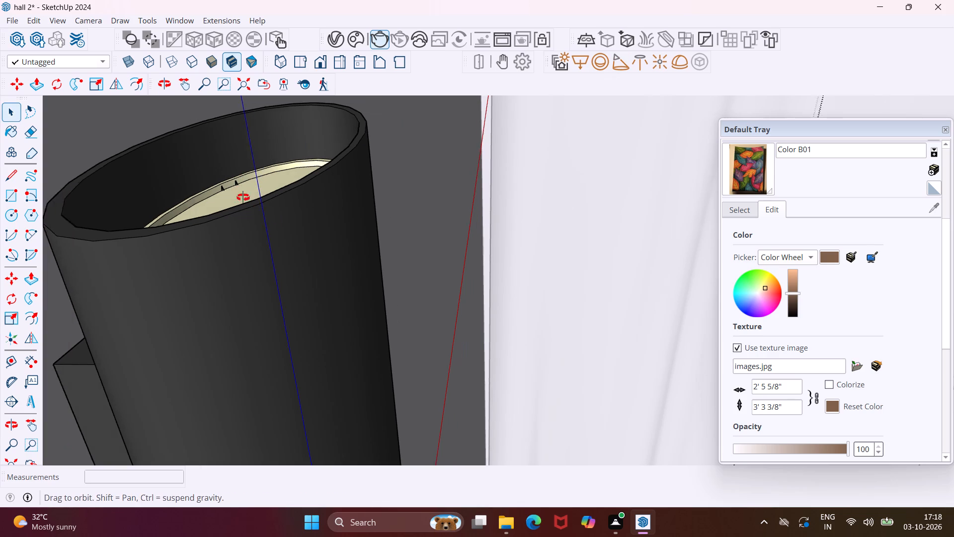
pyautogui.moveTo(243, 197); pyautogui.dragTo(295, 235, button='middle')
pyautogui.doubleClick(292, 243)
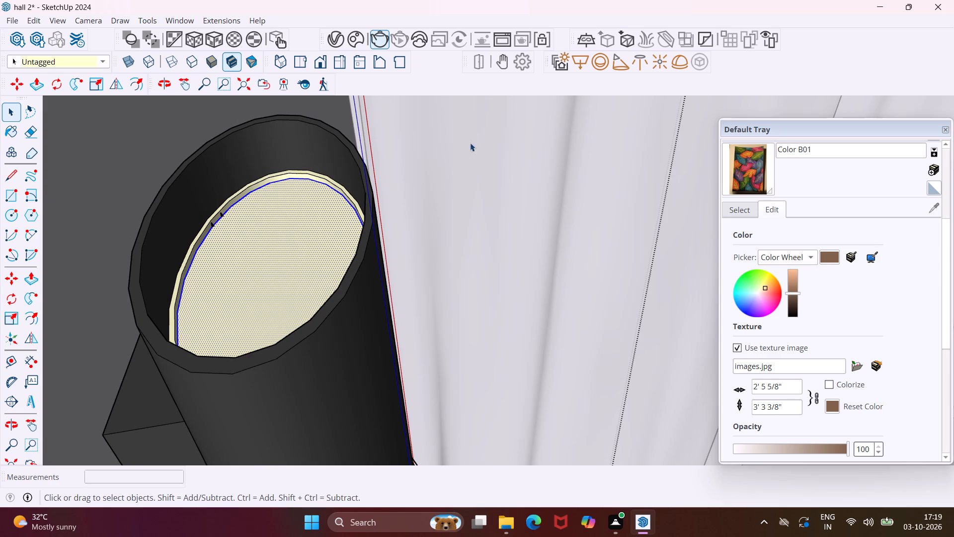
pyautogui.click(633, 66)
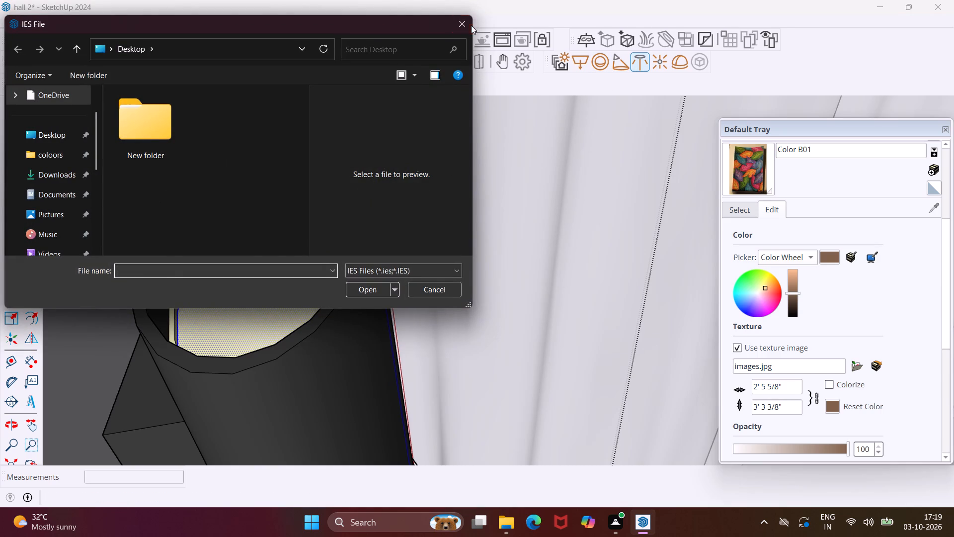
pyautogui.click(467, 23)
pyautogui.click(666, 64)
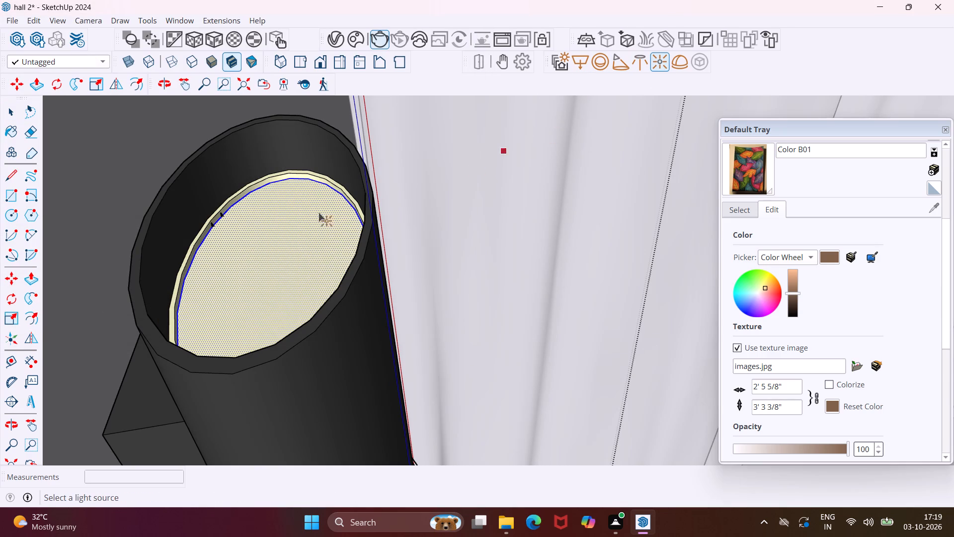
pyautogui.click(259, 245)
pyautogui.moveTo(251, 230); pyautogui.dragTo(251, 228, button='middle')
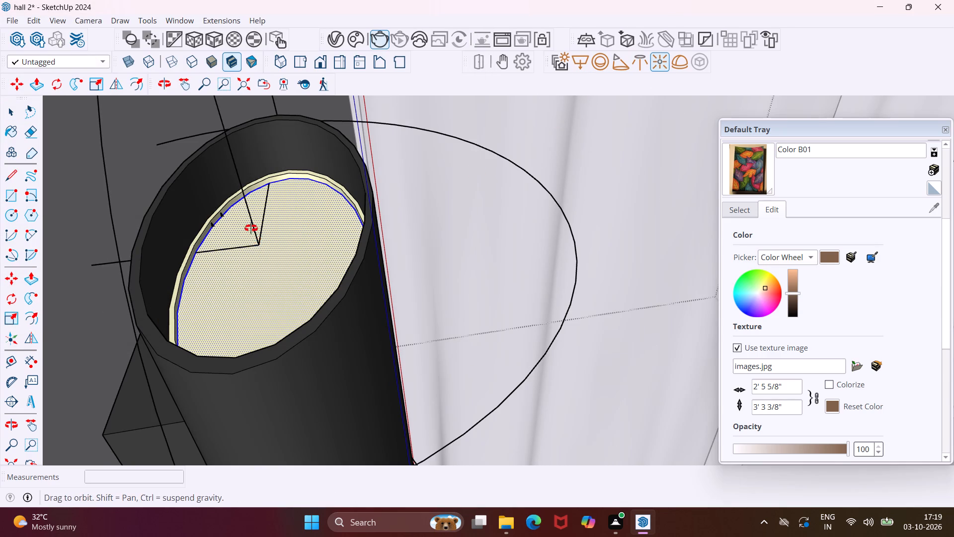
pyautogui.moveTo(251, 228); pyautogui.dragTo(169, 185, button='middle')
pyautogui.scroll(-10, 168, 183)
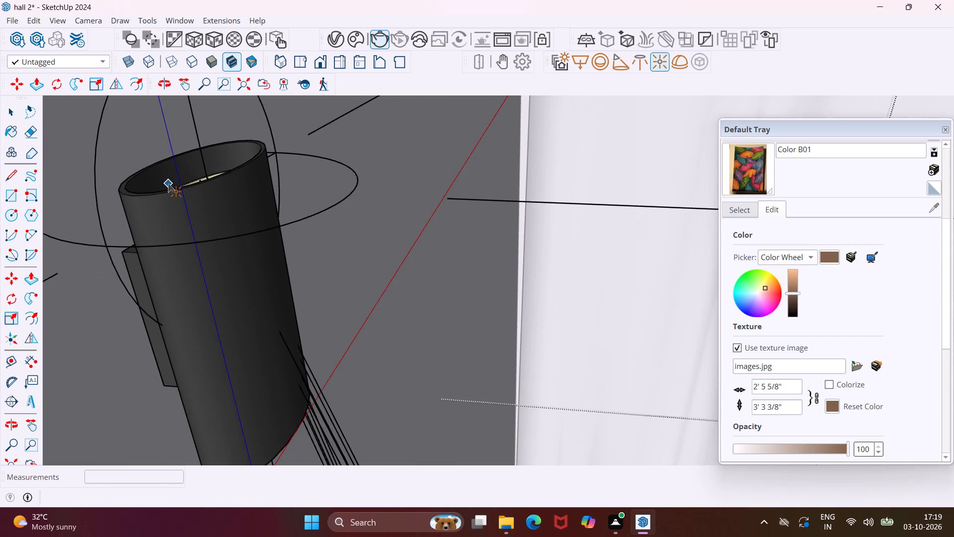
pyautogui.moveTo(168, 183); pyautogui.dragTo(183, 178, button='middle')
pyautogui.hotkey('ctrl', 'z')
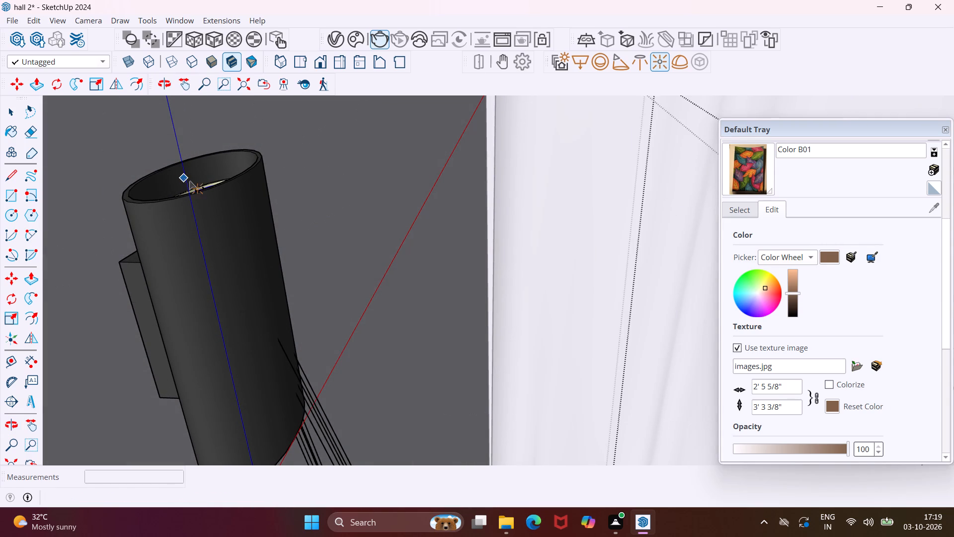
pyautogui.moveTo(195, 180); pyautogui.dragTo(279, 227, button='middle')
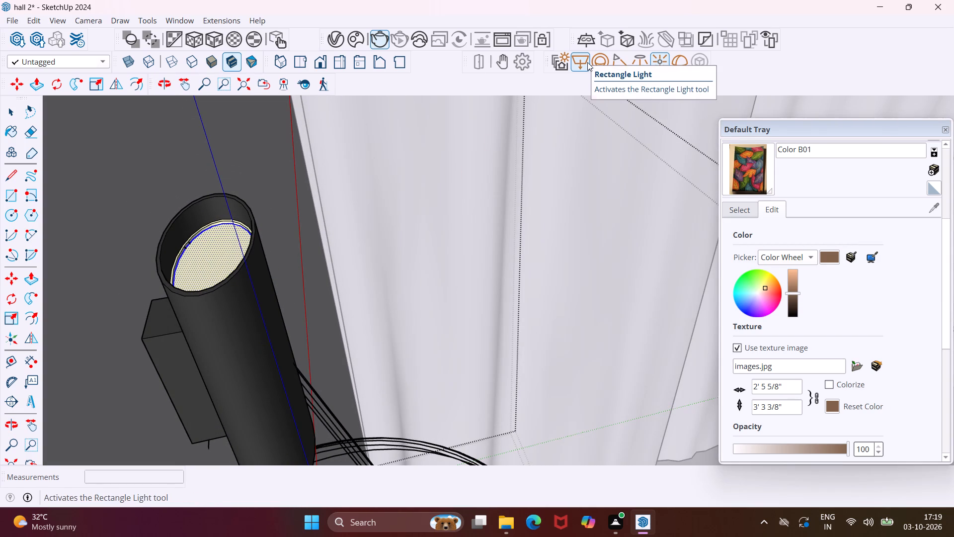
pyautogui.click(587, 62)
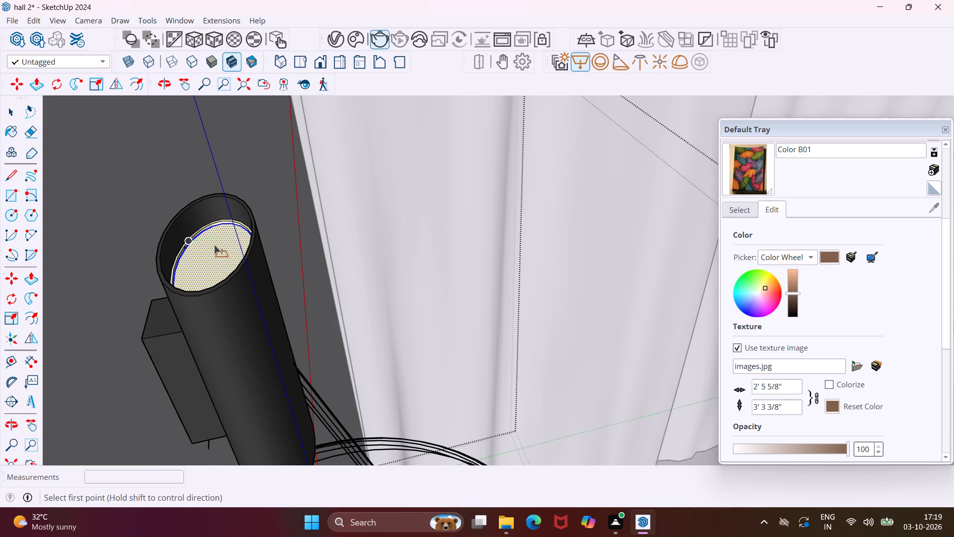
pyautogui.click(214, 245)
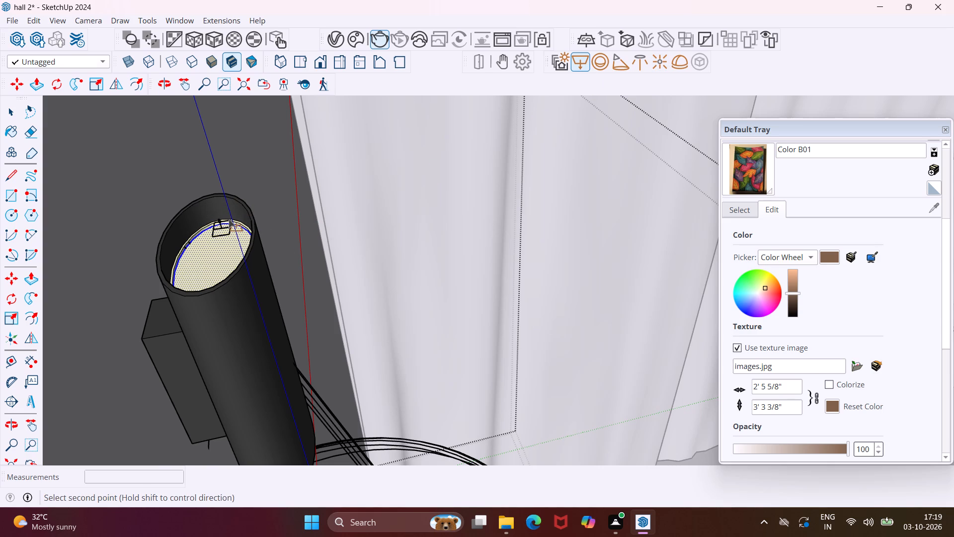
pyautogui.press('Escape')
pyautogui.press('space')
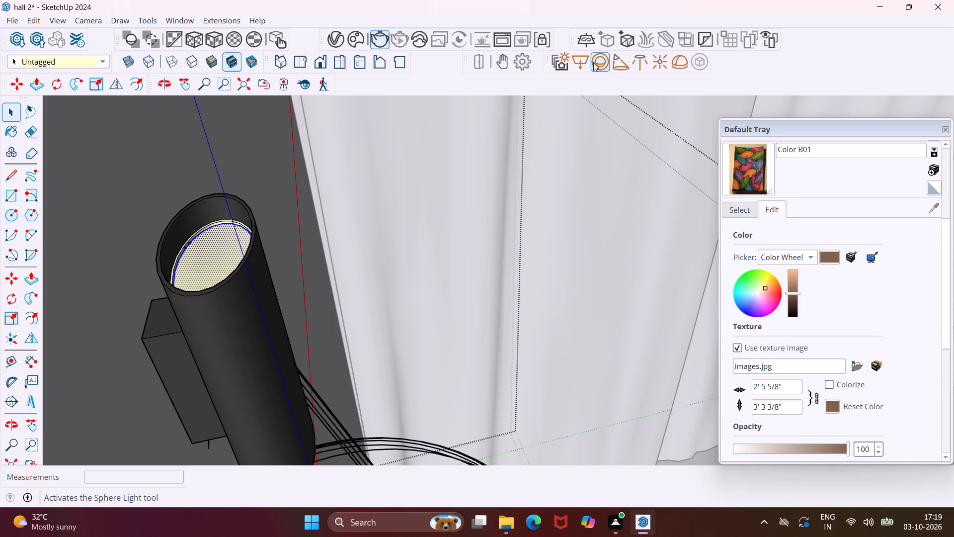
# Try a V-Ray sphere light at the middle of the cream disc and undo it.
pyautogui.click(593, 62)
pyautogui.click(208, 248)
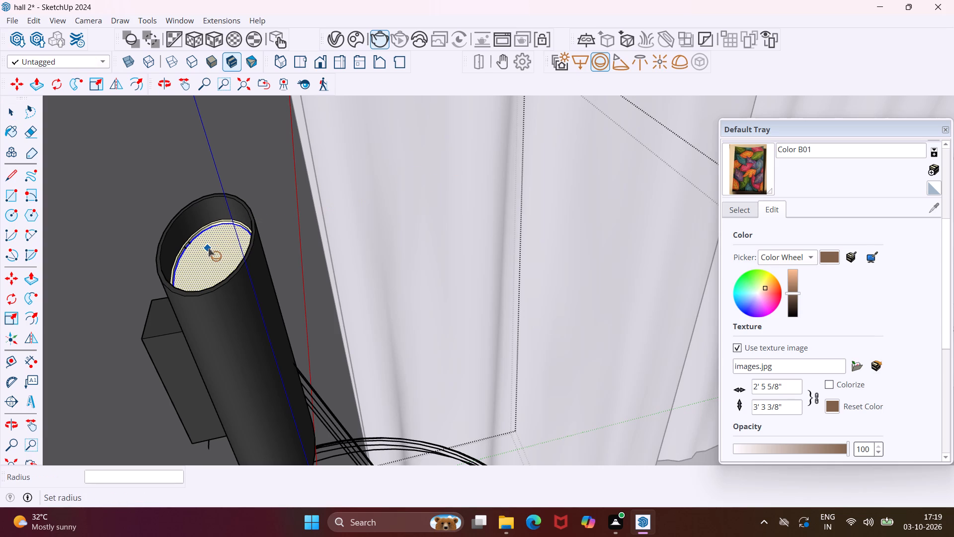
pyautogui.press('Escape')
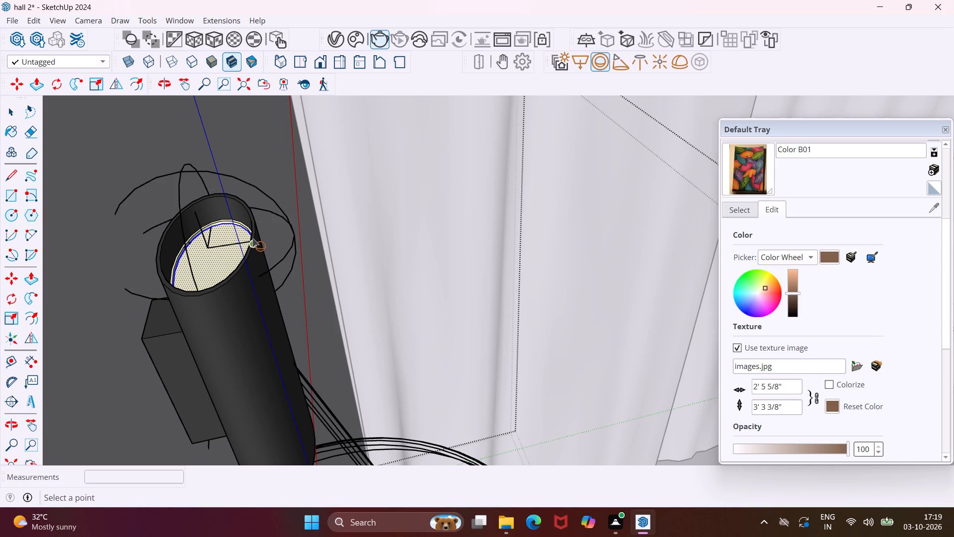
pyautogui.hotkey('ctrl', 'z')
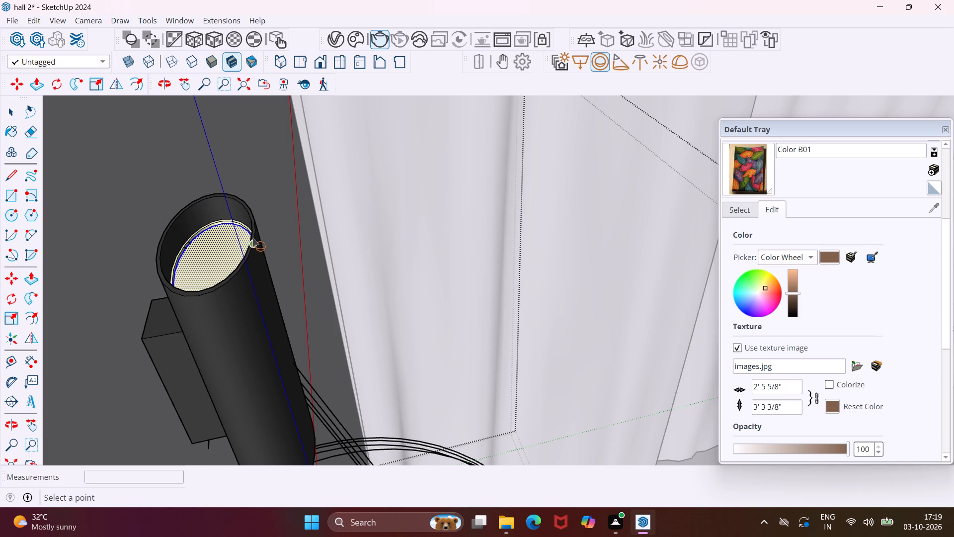
# Place another V-Ray spot light near the middle of the cream disc inside the wall light.
pyautogui.click(616, 68)
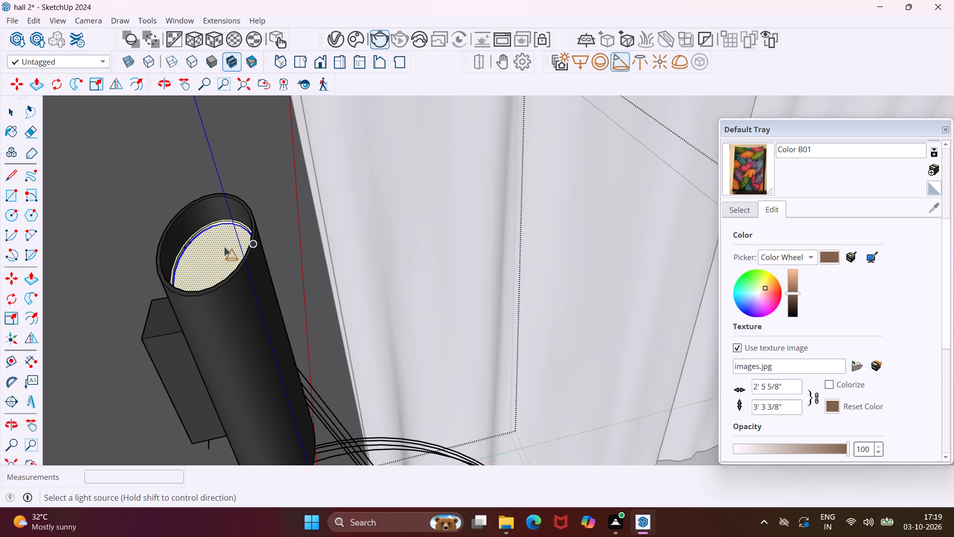
pyautogui.click(217, 250)
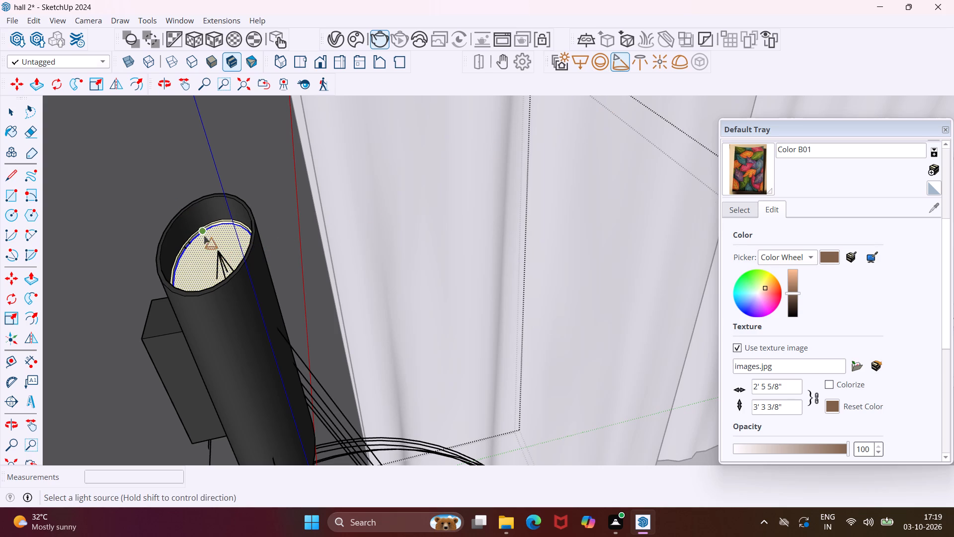
pyautogui.scroll(-1, 221, 259)
pyautogui.moveTo(224, 256); pyautogui.dragTo(188, 247, button='middle')
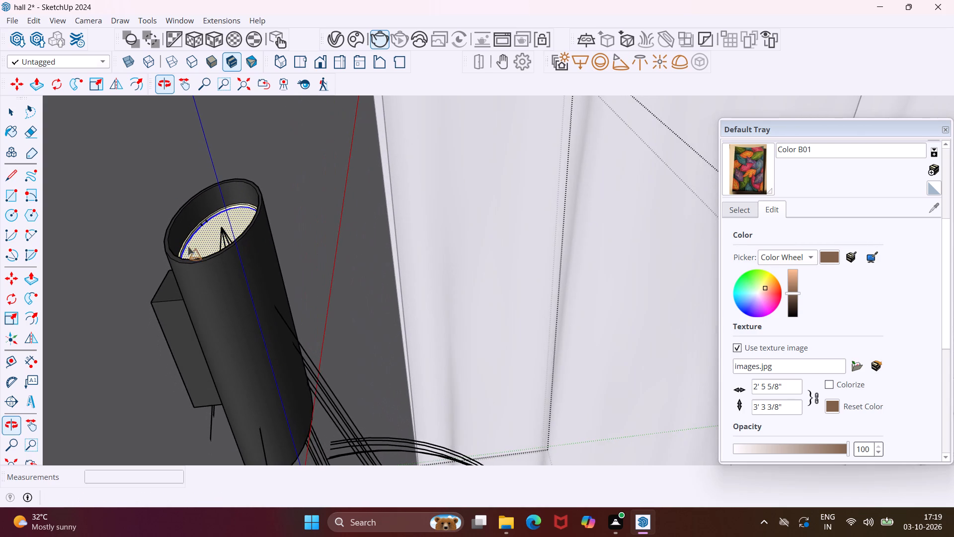
pyautogui.moveTo(227, 228); pyautogui.dragTo(226, 228, button='middle')
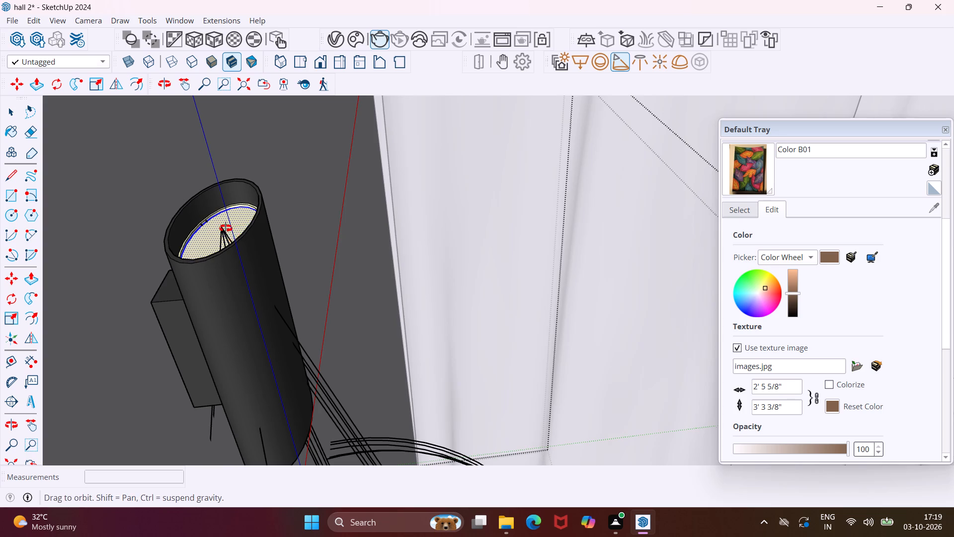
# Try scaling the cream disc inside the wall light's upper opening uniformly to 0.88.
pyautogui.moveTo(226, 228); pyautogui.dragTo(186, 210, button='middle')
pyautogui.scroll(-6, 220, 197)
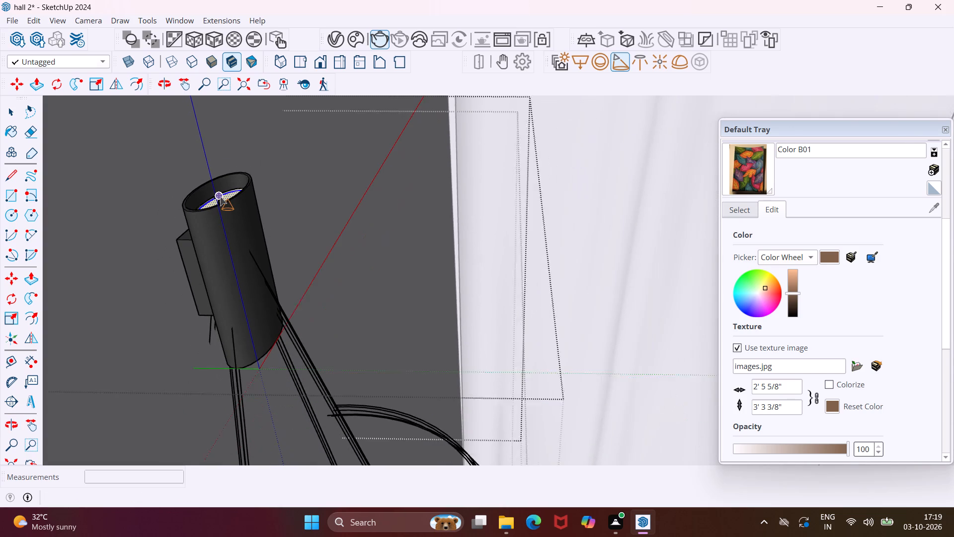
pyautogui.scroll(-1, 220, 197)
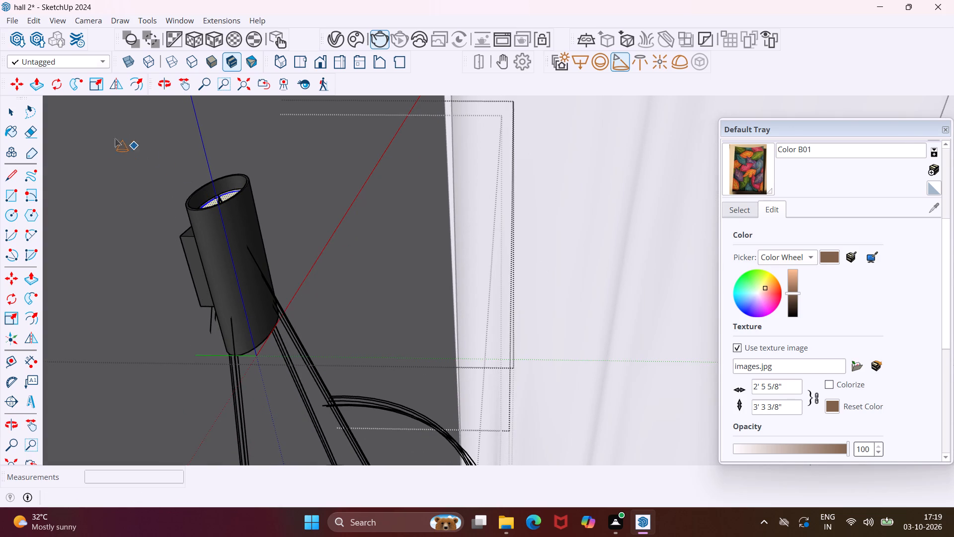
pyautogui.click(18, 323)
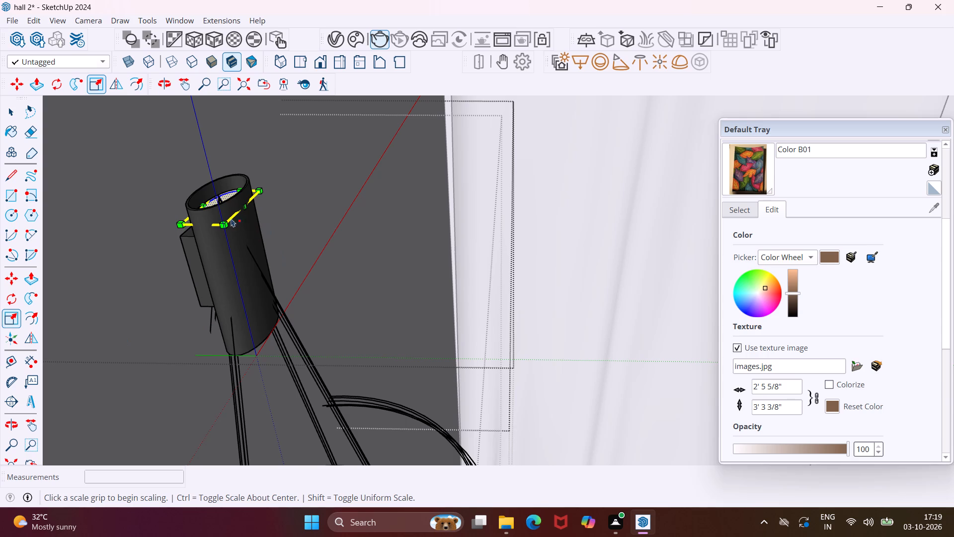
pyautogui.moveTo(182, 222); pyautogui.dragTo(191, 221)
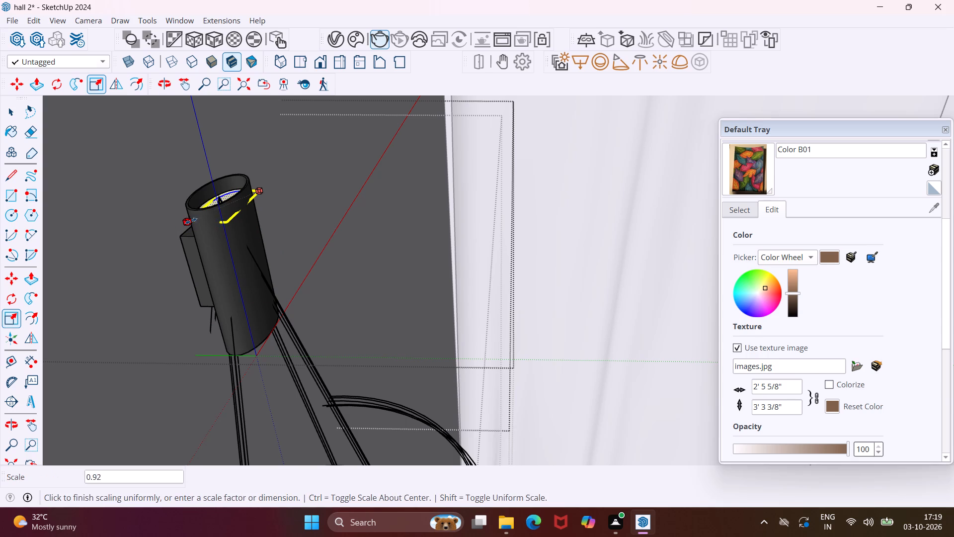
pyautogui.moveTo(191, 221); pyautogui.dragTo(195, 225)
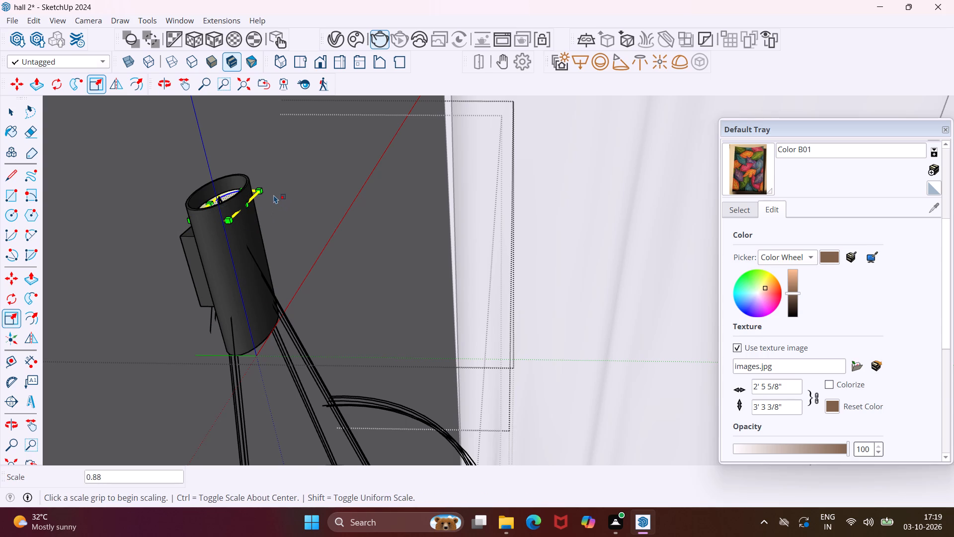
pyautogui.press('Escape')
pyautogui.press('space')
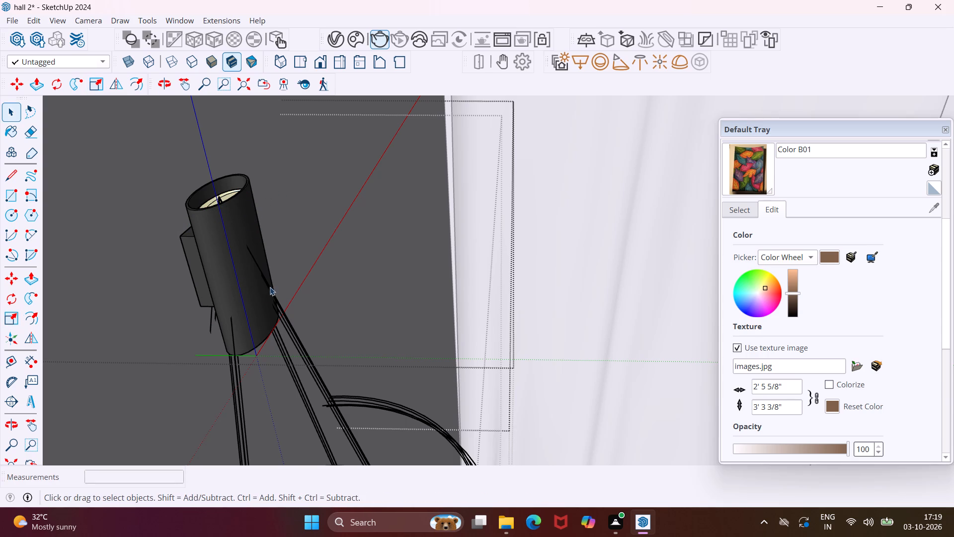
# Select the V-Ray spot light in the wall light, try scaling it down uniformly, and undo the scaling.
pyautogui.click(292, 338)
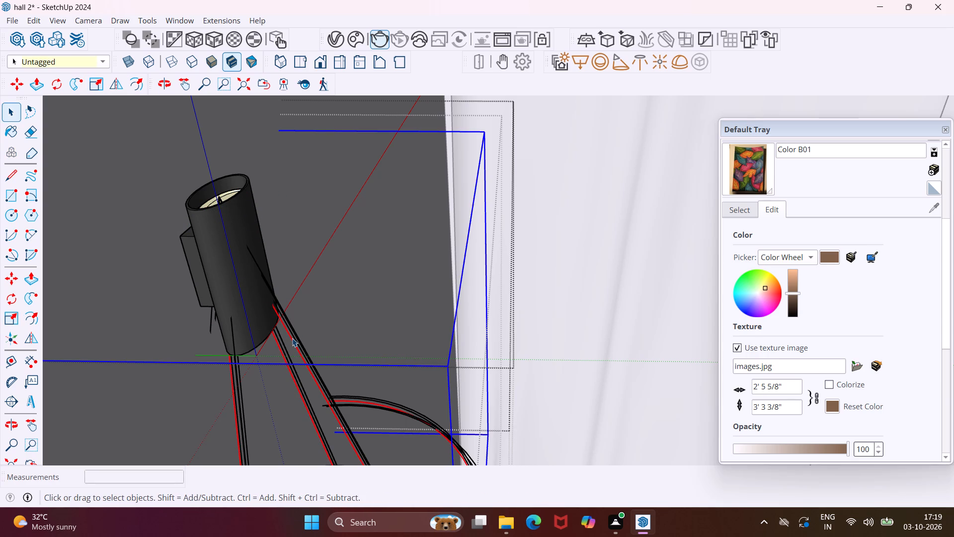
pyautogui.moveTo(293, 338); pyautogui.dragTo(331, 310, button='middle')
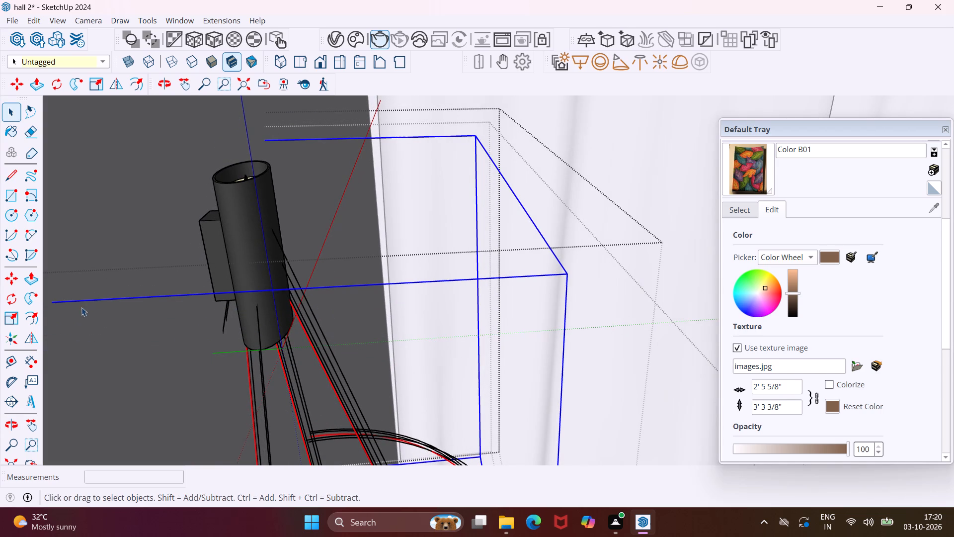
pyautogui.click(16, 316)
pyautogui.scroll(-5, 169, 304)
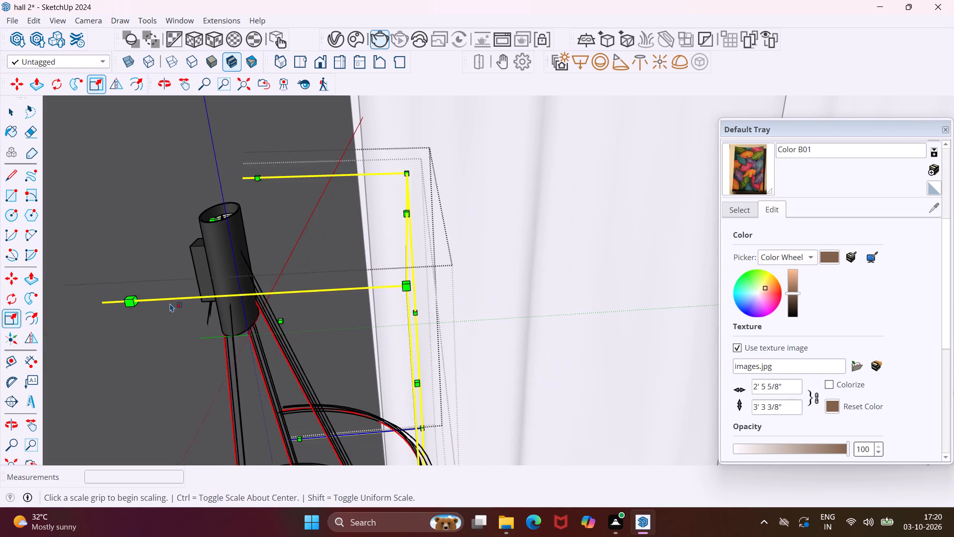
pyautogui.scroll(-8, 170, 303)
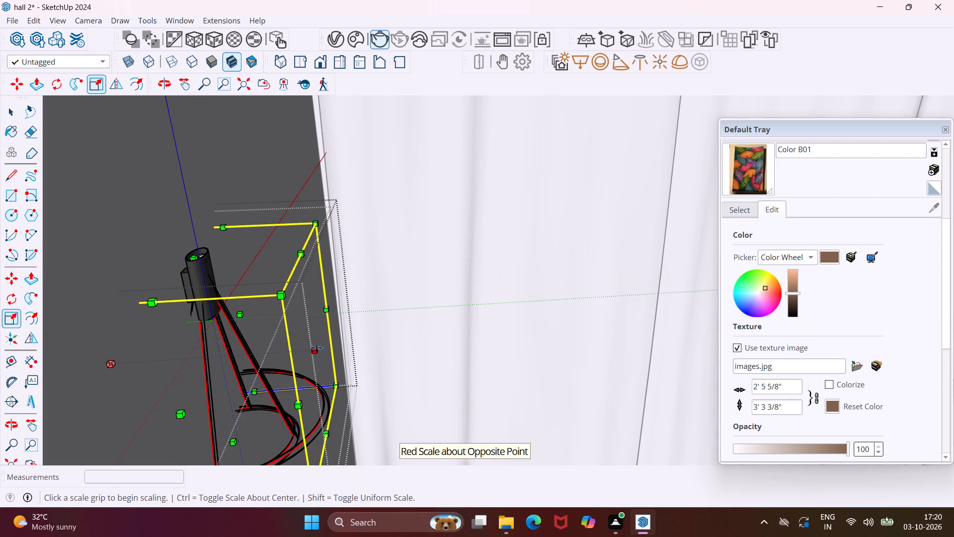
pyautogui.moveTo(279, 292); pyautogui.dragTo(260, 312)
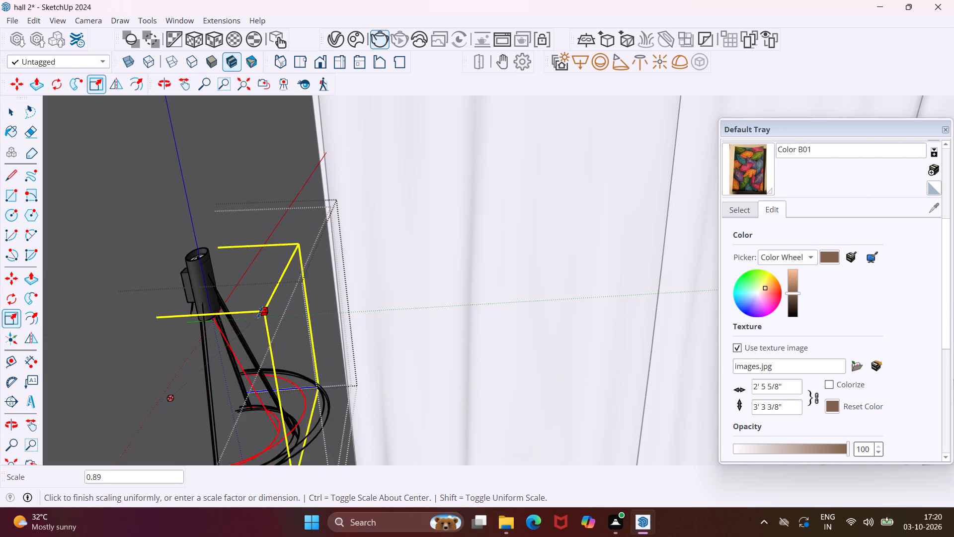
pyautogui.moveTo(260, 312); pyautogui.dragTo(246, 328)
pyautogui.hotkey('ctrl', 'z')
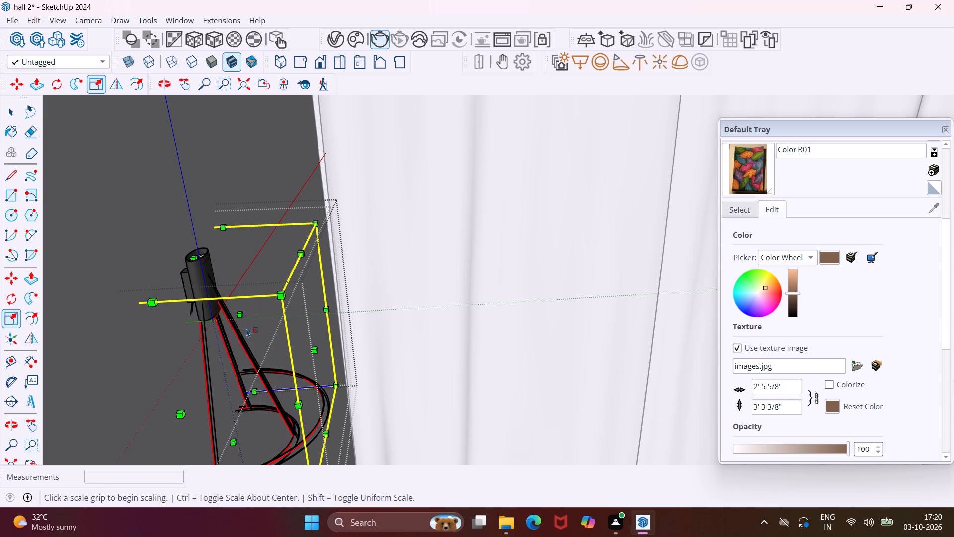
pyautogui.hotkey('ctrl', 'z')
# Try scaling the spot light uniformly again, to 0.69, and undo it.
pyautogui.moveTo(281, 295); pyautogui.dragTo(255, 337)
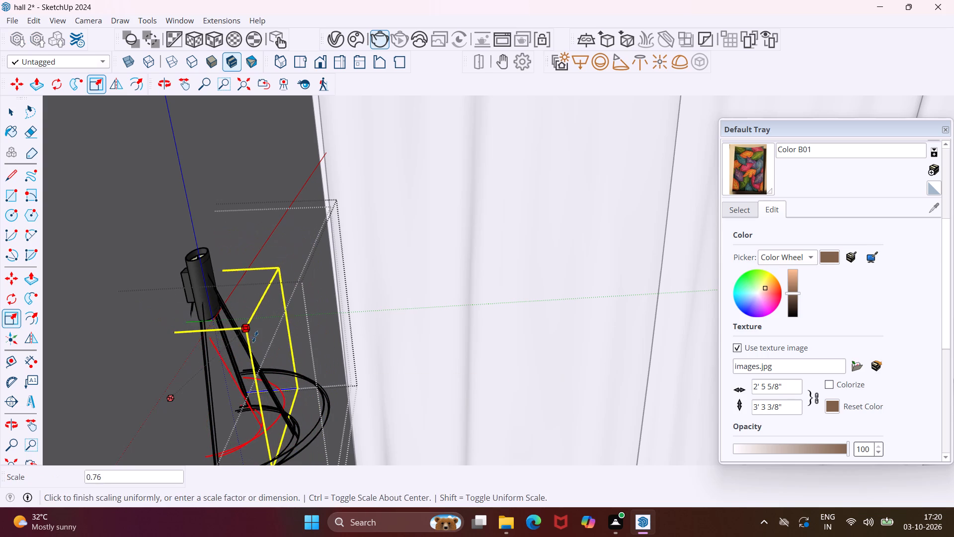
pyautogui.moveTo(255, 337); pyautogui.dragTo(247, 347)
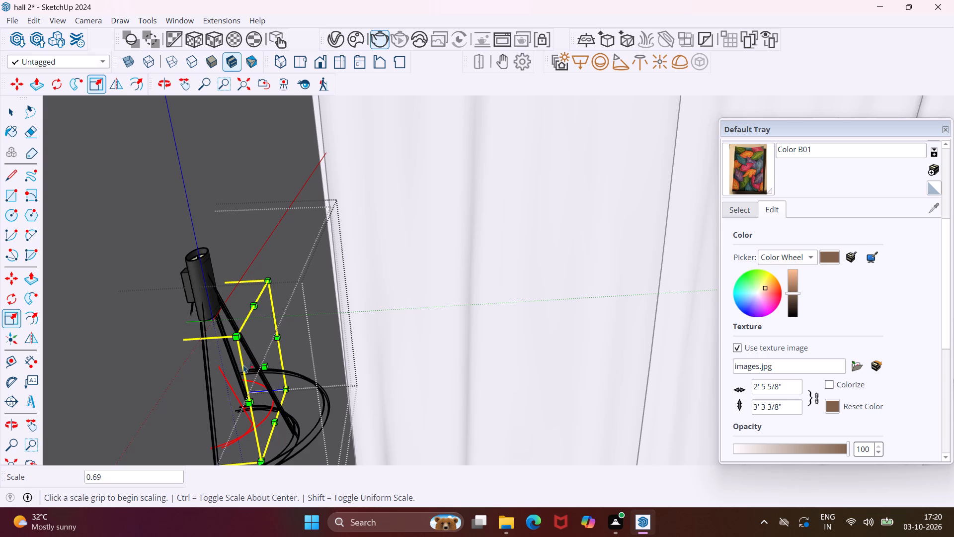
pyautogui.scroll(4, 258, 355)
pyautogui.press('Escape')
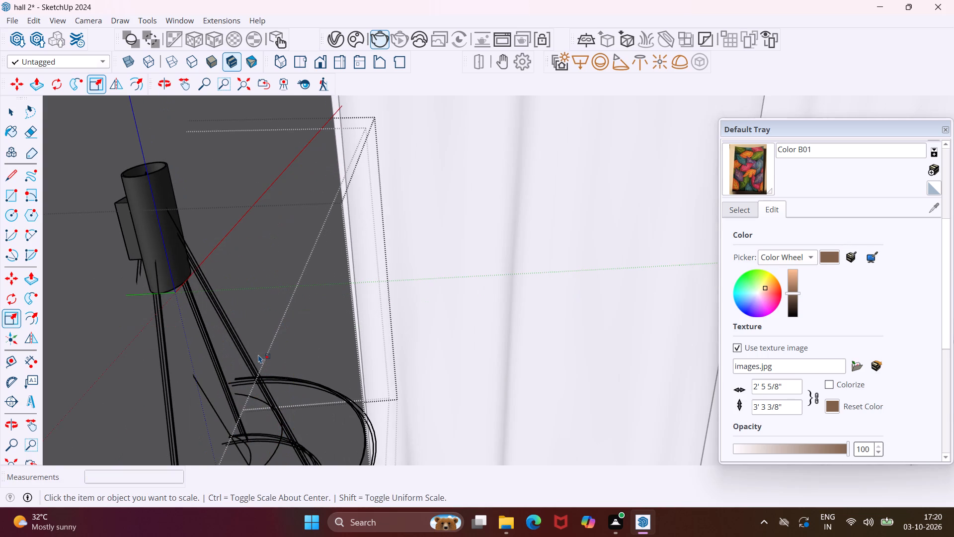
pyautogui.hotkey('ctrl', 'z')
# Undo the earlier extra spot light placements until a single V-Ray spot light is left in the wall light.
pyautogui.hotkey('ctrl', 'z')
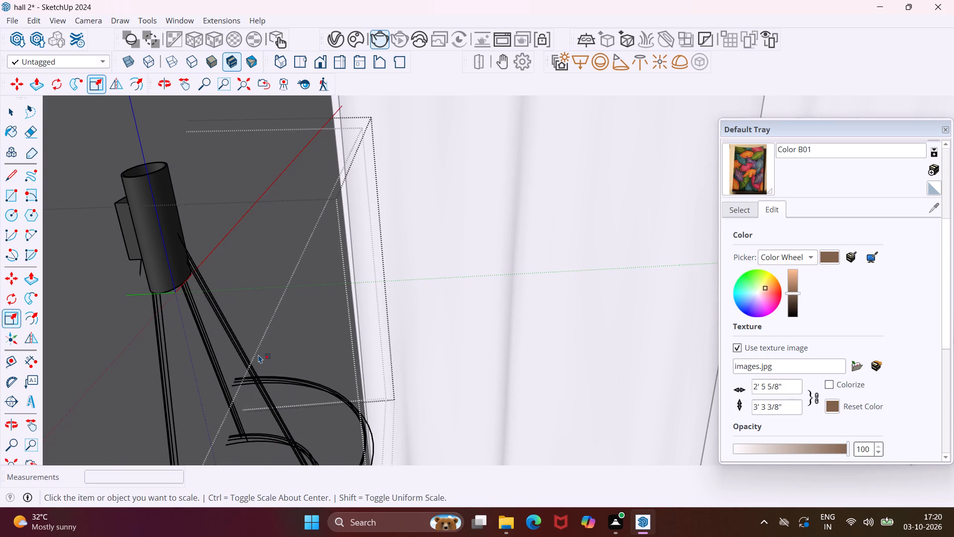
pyautogui.hotkey('ctrl', 'z')
pyautogui.hotkey('ctrl', 'z')
pyautogui.hotkey('ctrl', 'z')
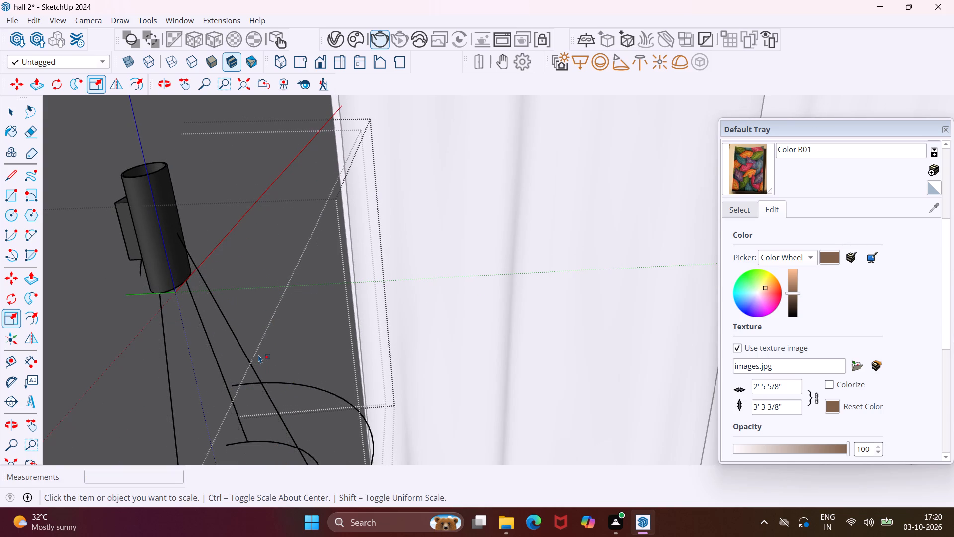
# Scale the remaining V-Ray spot light uniformly to 0.74.
pyautogui.click(253, 364)
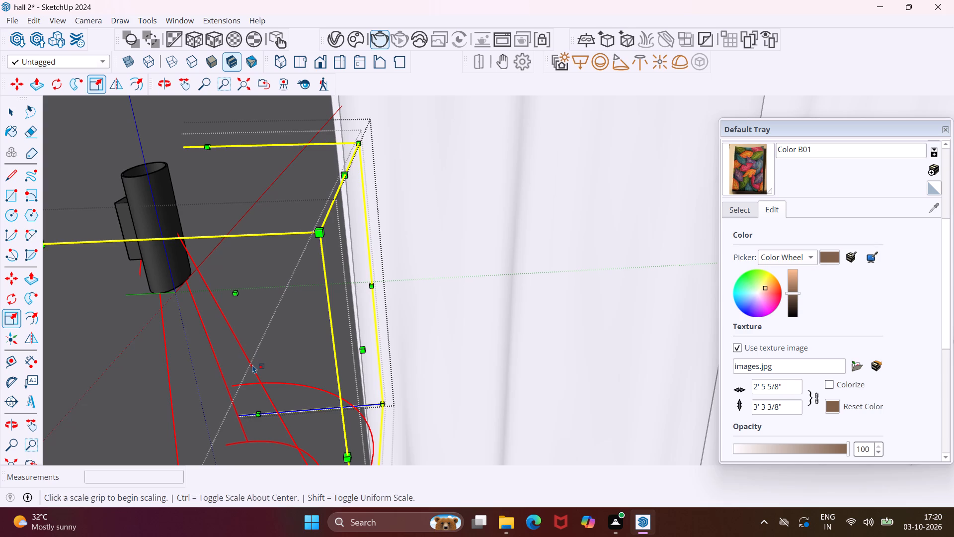
pyautogui.moveTo(324, 233); pyautogui.dragTo(319, 240)
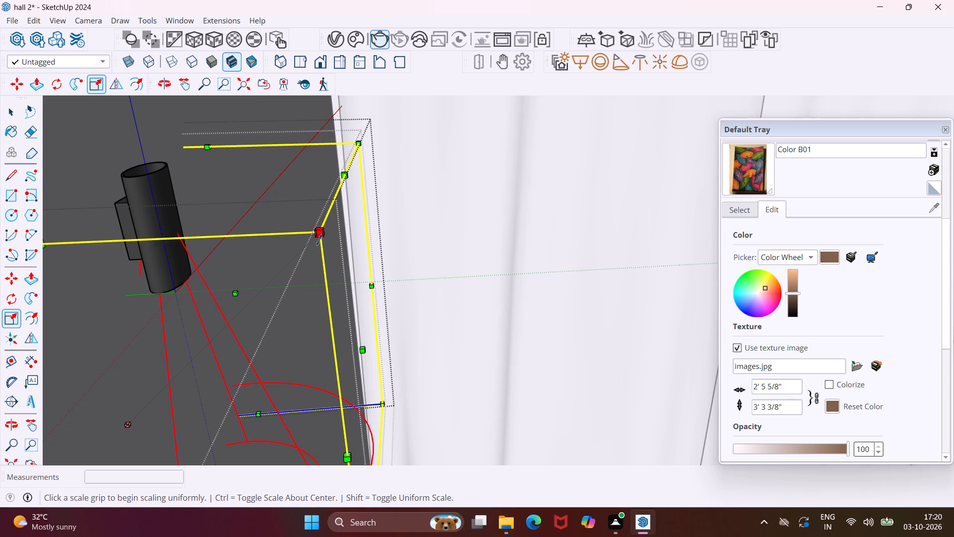
pyautogui.moveTo(319, 240); pyautogui.dragTo(263, 289)
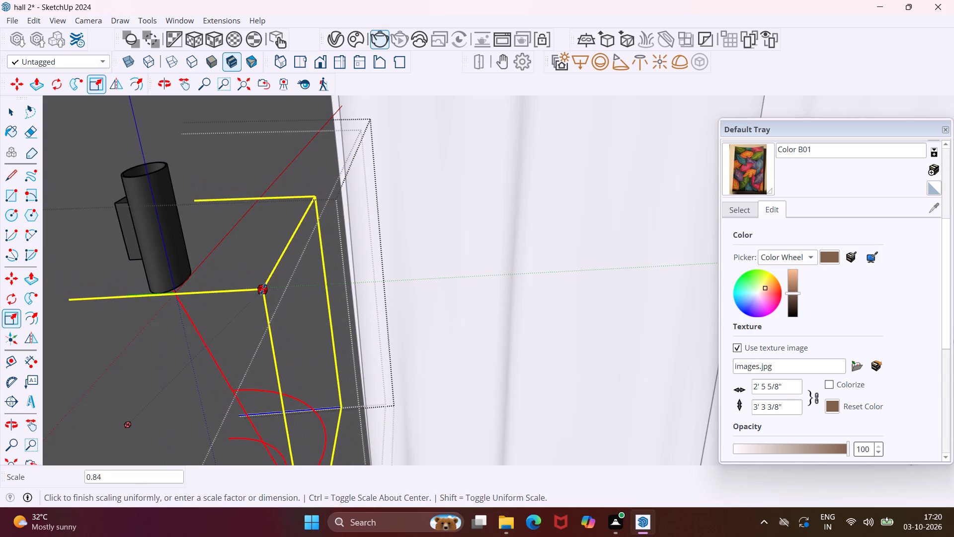
pyautogui.moveTo(263, 289); pyautogui.dragTo(238, 313)
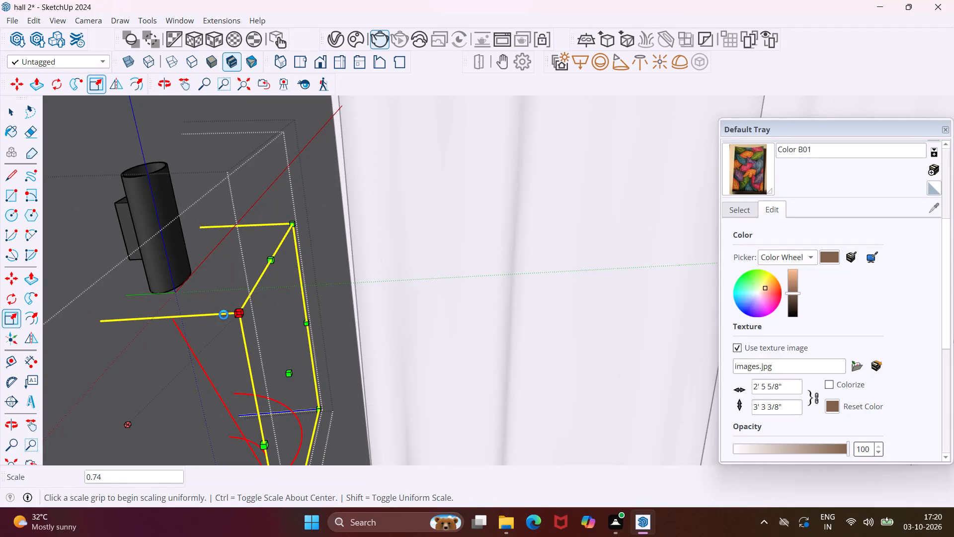
# Move the scaled spot light about 5/16", and shift it about 1/4" more along the green axis.
pyautogui.click(11, 275)
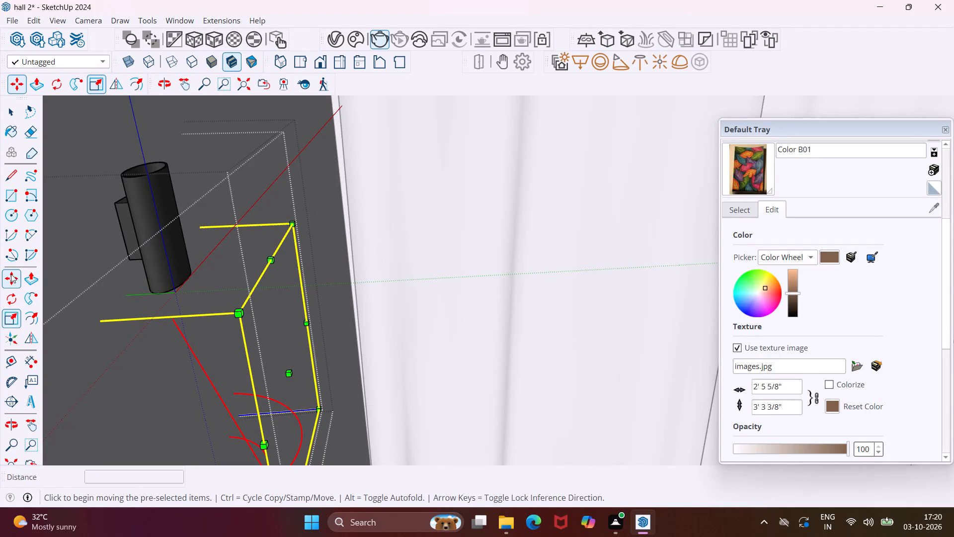
pyautogui.click(240, 312)
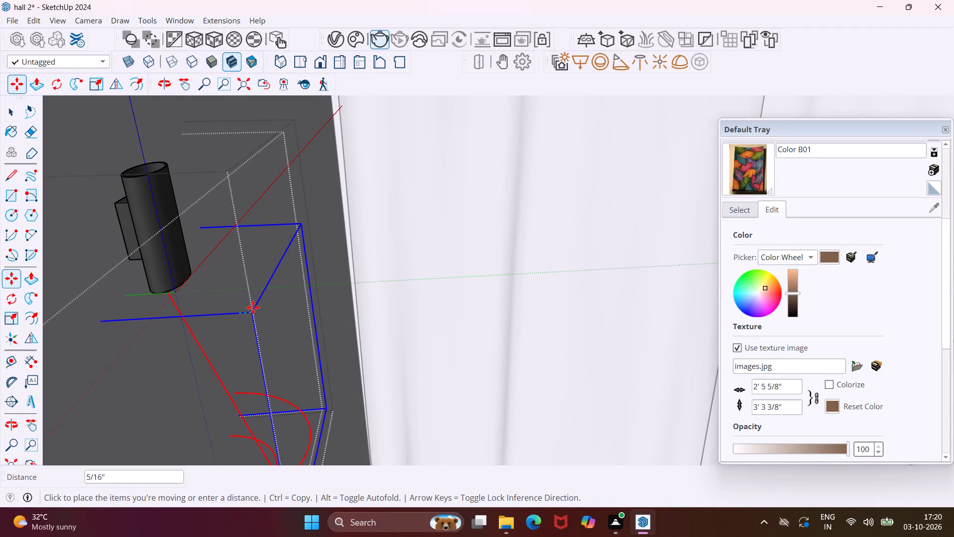
pyautogui.click(253, 307)
pyautogui.moveTo(253, 307); pyautogui.dragTo(313, 277, button='middle')
pyautogui.click(296, 300)
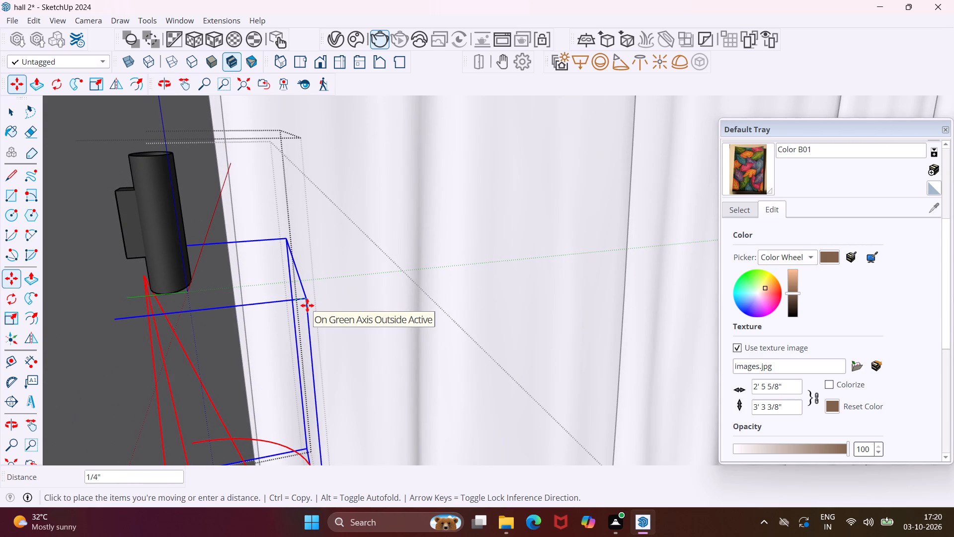
pyautogui.click(308, 305)
pyautogui.moveTo(182, 308); pyautogui.dragTo(213, 308, button='middle')
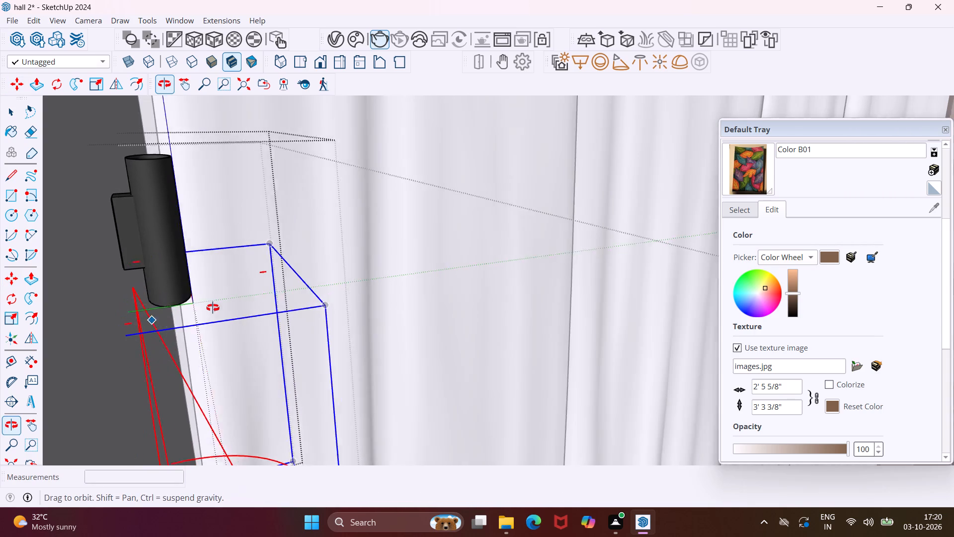
pyautogui.moveTo(213, 308); pyautogui.dragTo(219, 308, button='middle')
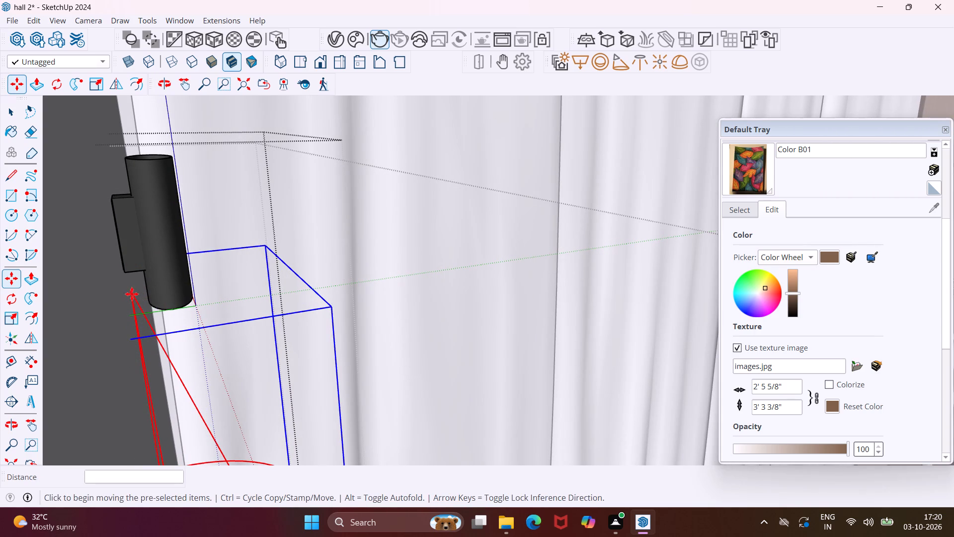
# Move the spot light by its apex onto the middle of the cream disc in the wall light's lower opening.
pyautogui.click(132, 294)
pyautogui.moveTo(170, 305); pyautogui.dragTo(170, 305, button='middle')
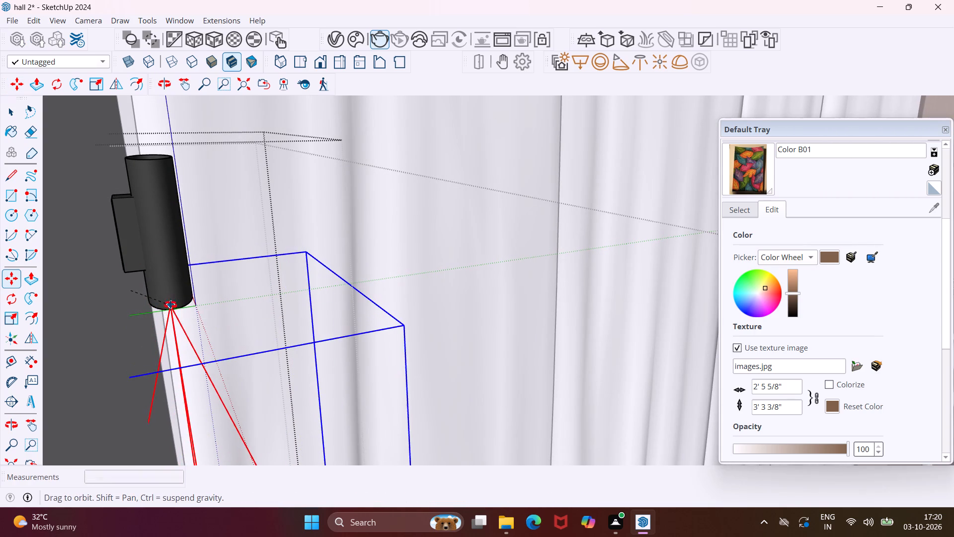
pyautogui.moveTo(170, 305); pyautogui.dragTo(107, 195, button='middle')
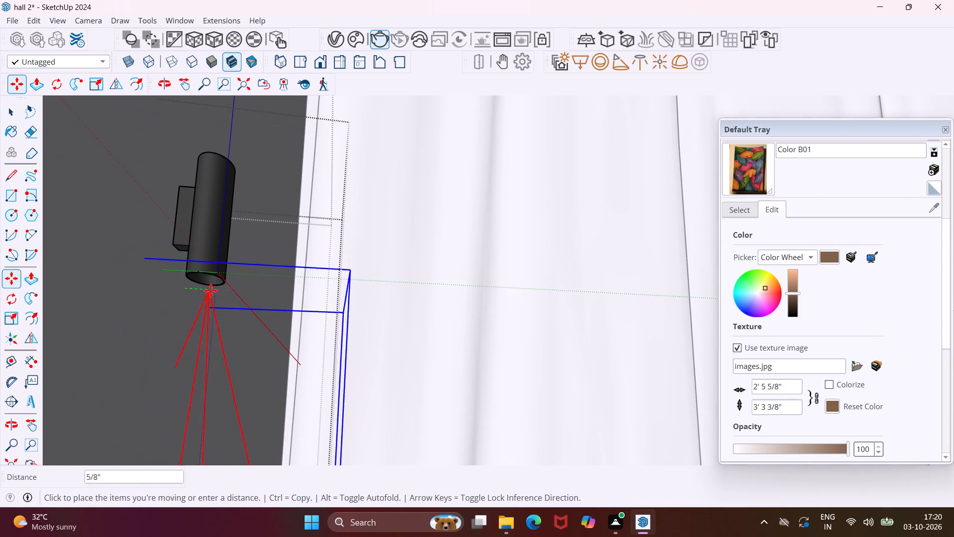
pyautogui.scroll(15, 206, 277)
pyautogui.moveTo(206, 276); pyautogui.dragTo(217, 251, button='middle')
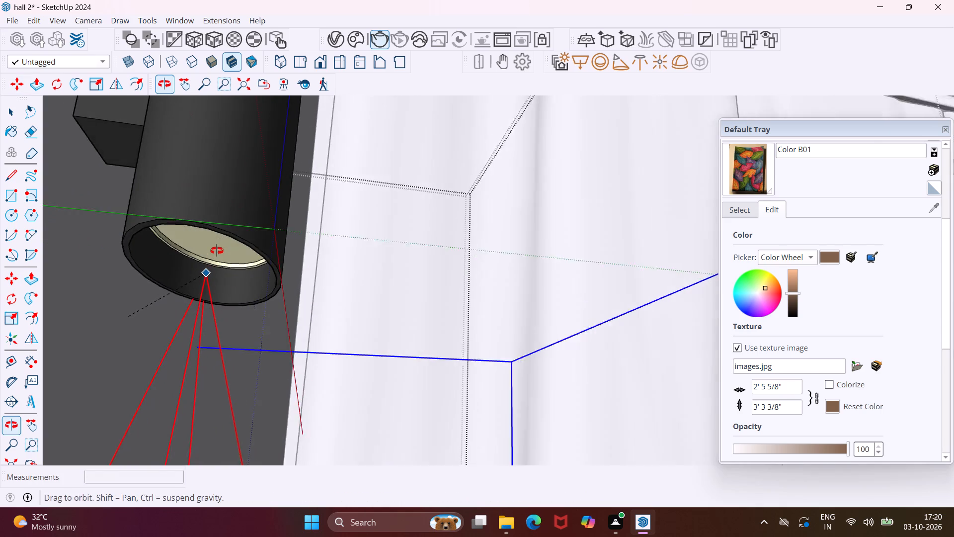
pyautogui.moveTo(217, 251); pyautogui.dragTo(220, 242, button='middle')
pyautogui.click(216, 234)
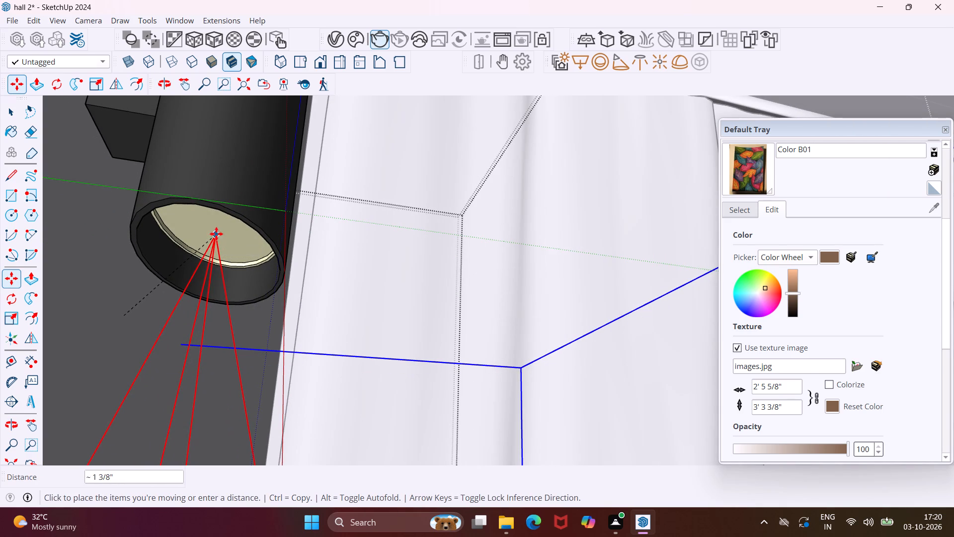
# Scale the spot light in the wall light to 0.78 along the blue axis, and uniformly to 0.78.
pyautogui.moveTo(219, 229); pyautogui.dragTo(189, 300, button='middle')
pyautogui.scroll(-5, 193, 285)
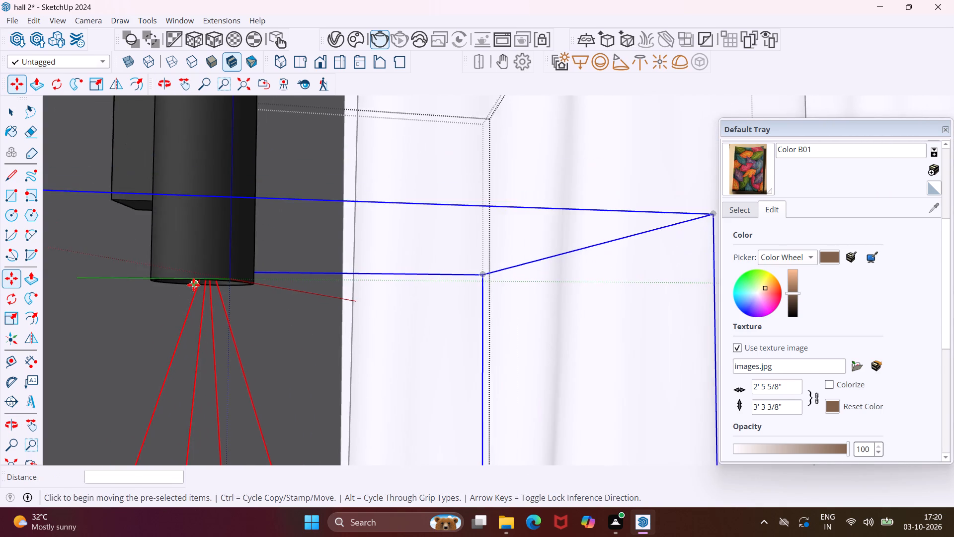
pyautogui.scroll(-18, 193, 285)
pyautogui.scroll(-4, 195, 286)
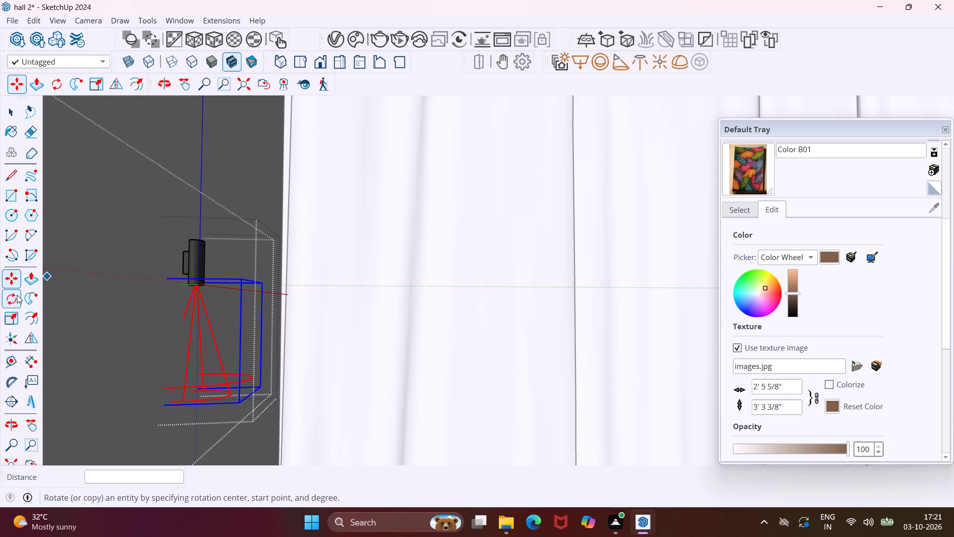
pyautogui.click(13, 310)
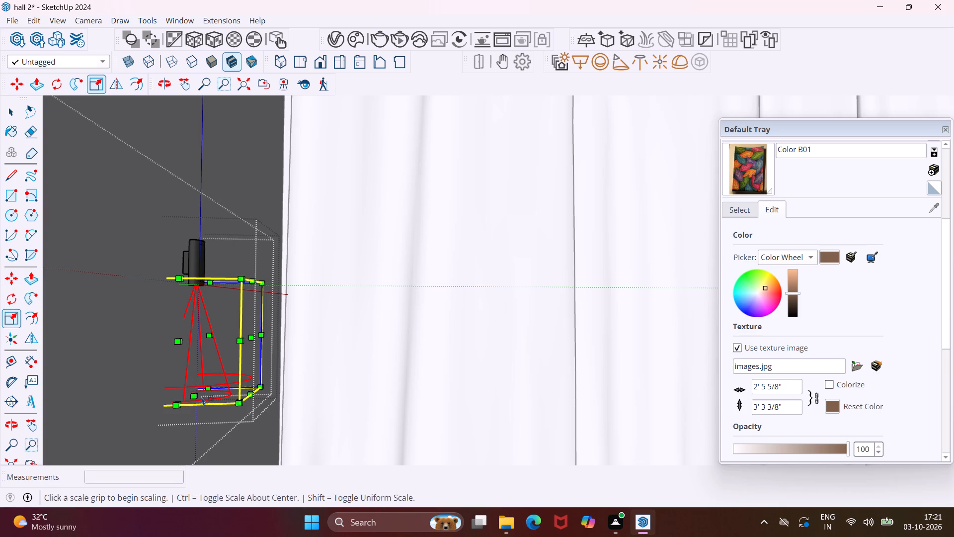
pyautogui.scroll(4, 200, 394)
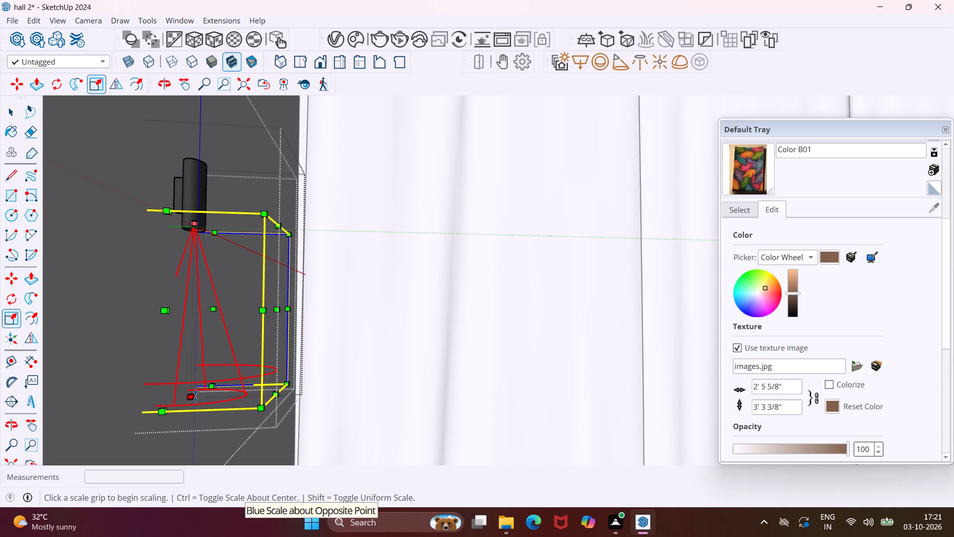
pyautogui.click(195, 396)
pyautogui.click(196, 358)
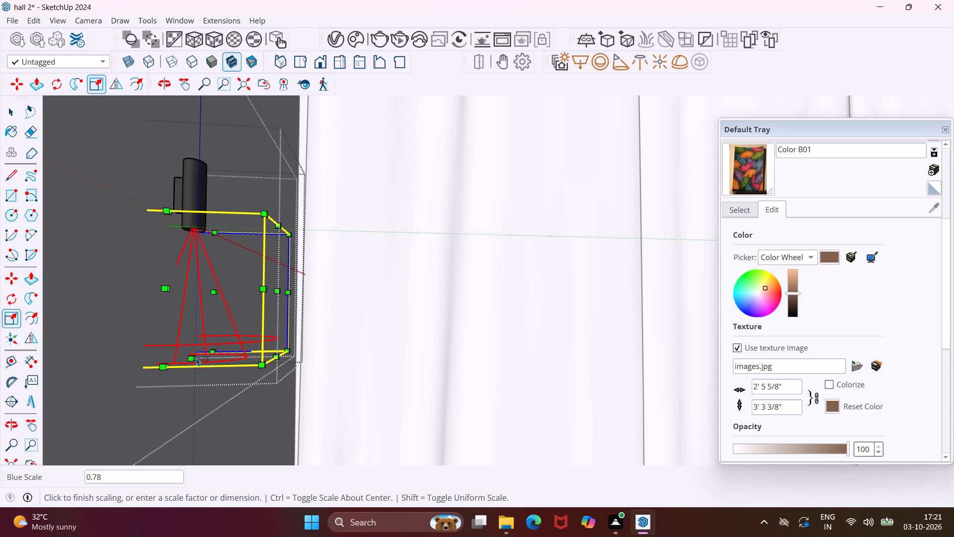
pyautogui.click(262, 364)
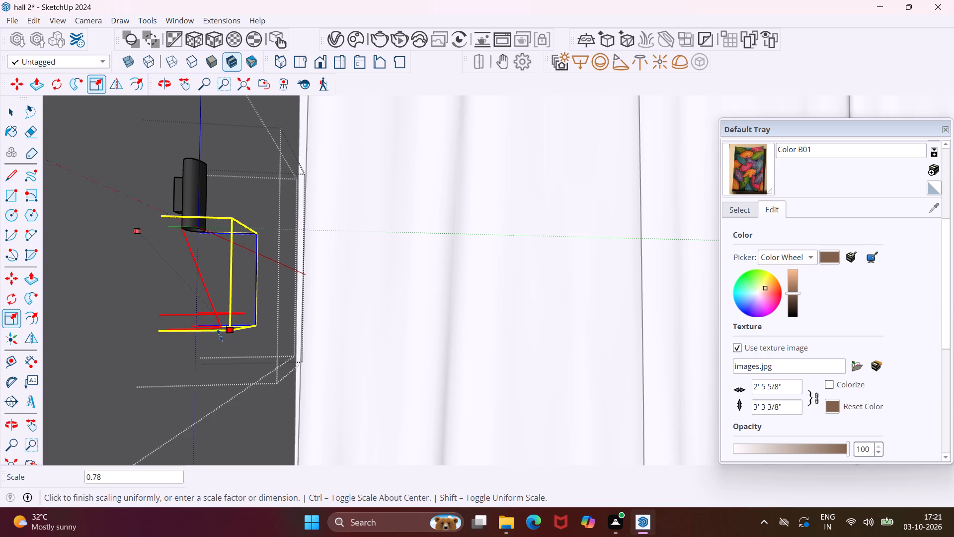
pyautogui.click(219, 335)
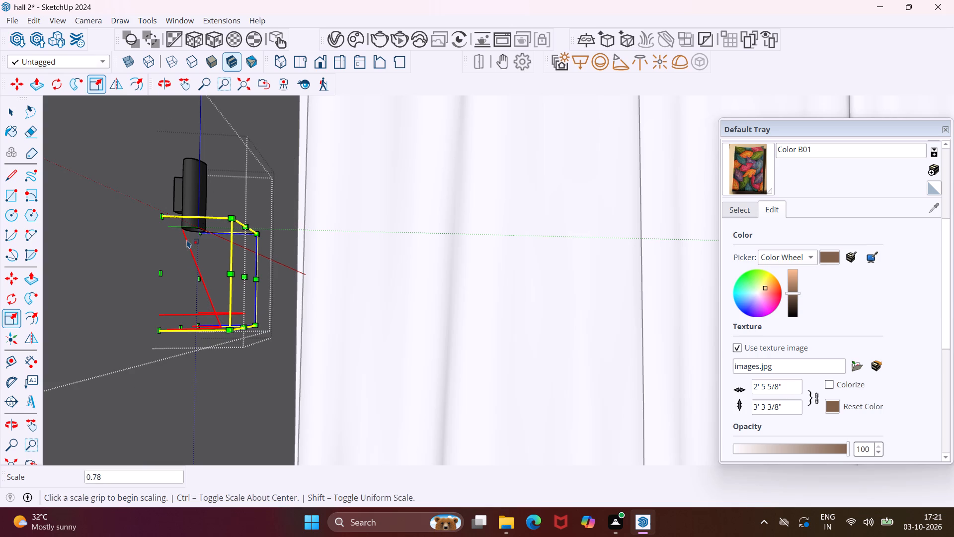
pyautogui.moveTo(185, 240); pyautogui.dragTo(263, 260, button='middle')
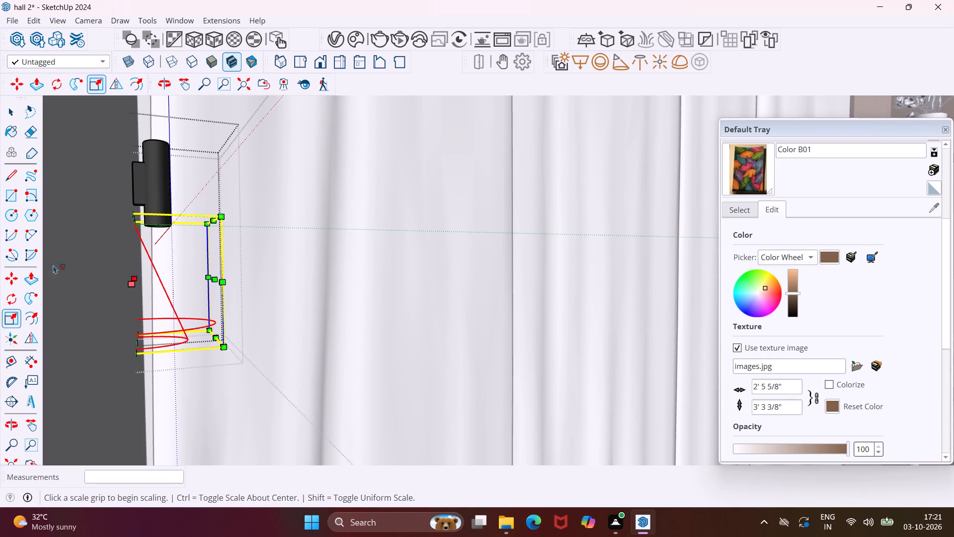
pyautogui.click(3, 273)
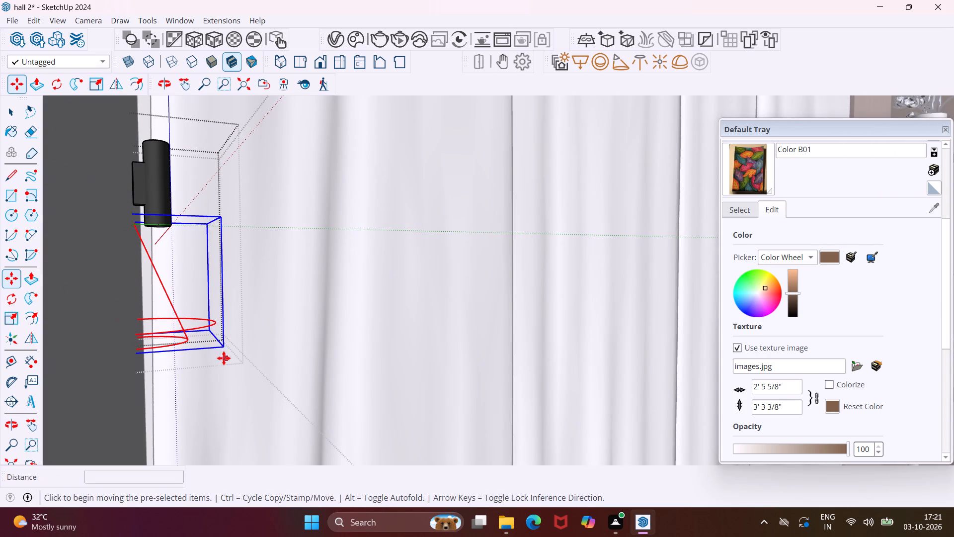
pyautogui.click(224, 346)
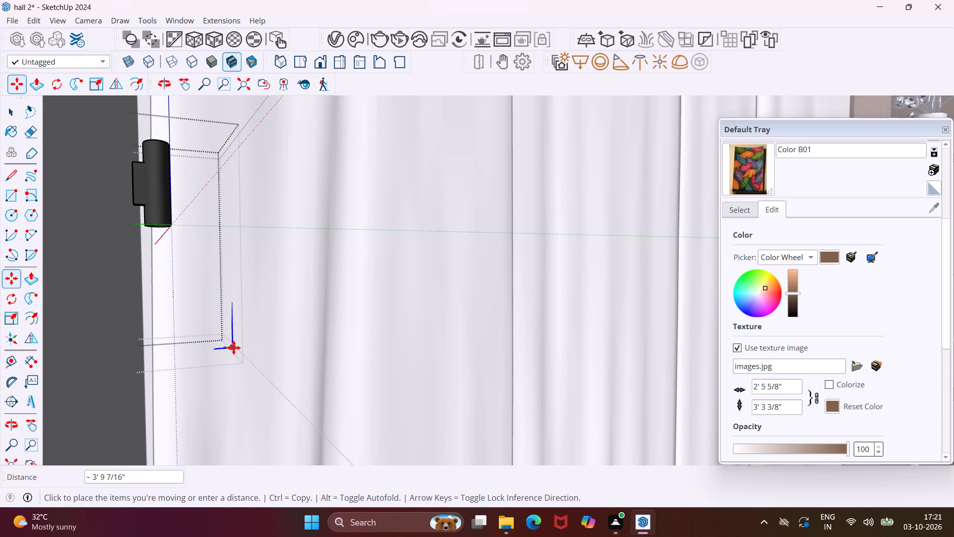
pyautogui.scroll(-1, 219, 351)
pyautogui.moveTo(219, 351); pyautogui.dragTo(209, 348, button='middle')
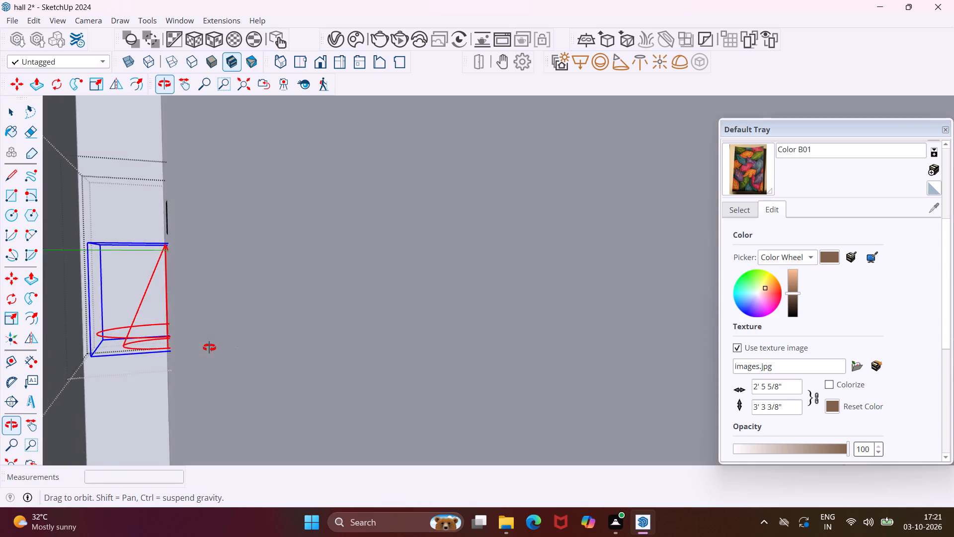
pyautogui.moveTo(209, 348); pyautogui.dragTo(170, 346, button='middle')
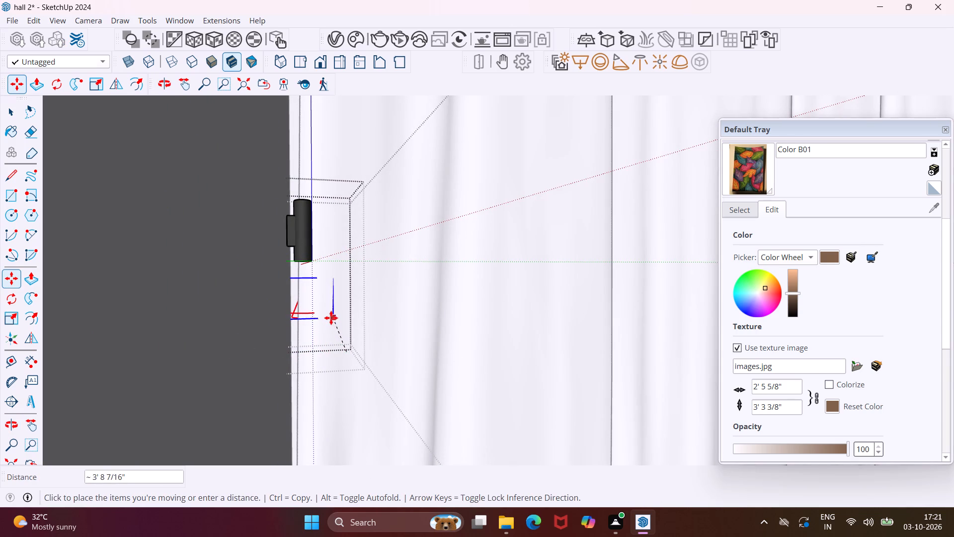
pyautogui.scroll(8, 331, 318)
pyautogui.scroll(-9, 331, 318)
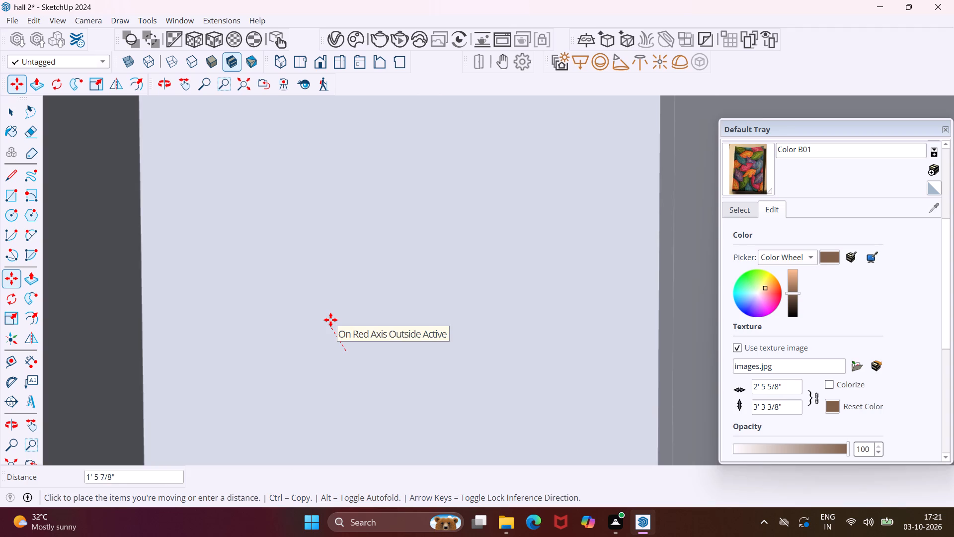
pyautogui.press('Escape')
# Move the scaled spot light by its apex about 1 3/8" into the wall light's lower opening.
pyautogui.scroll(-17, 257, 347)
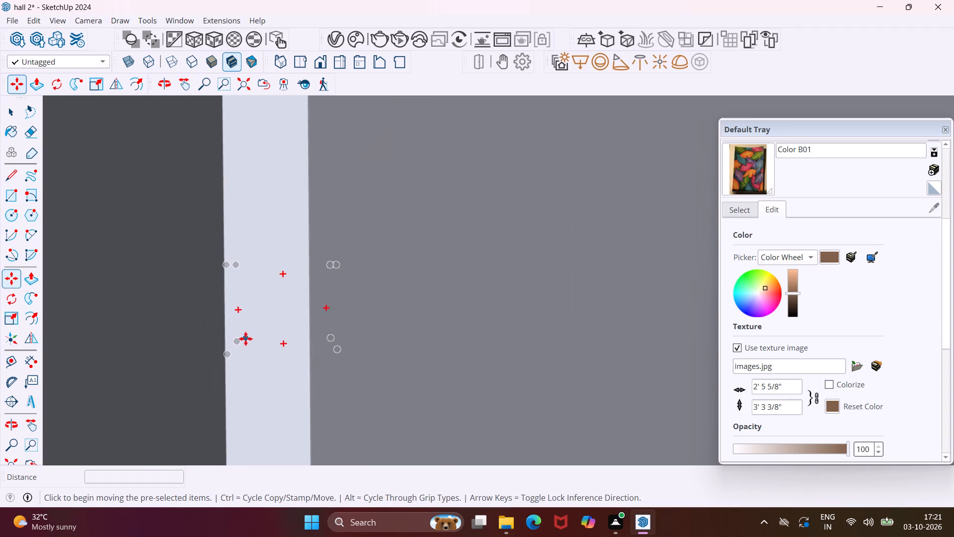
pyautogui.moveTo(347, 331); pyautogui.dragTo(150, 339, button='middle')
pyautogui.scroll(-5, 167, 323)
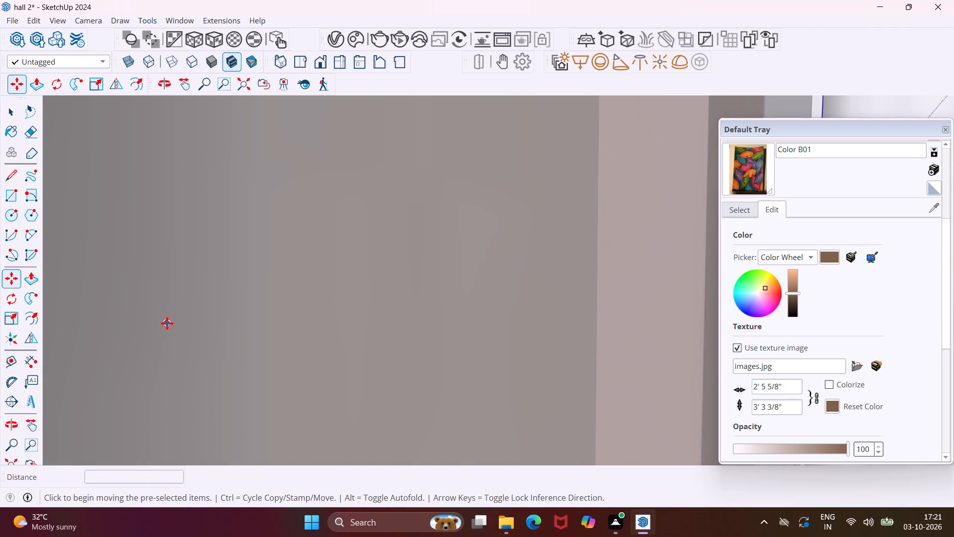
pyautogui.scroll(-20, 167, 323)
pyautogui.scroll(-9, 167, 323)
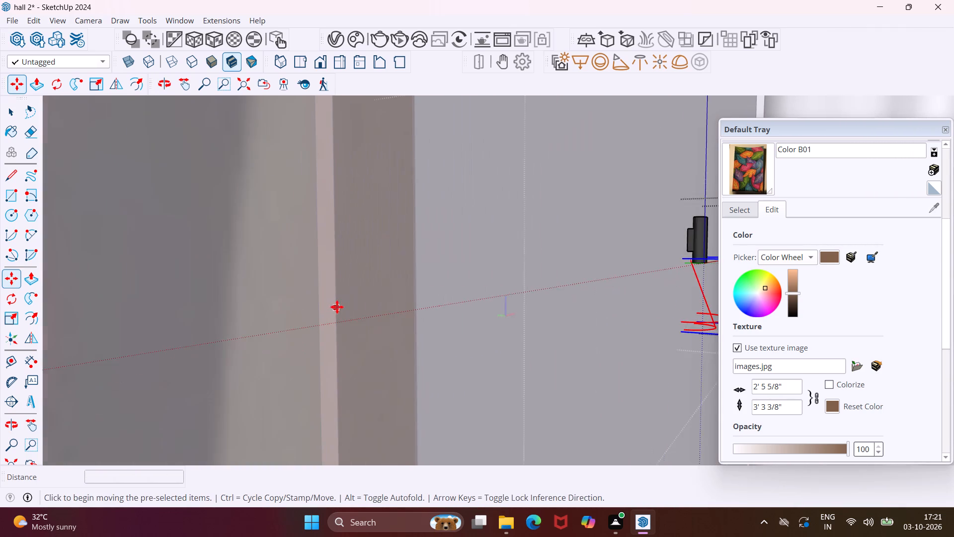
pyautogui.scroll(-5, 337, 307)
pyautogui.scroll(14, 666, 264)
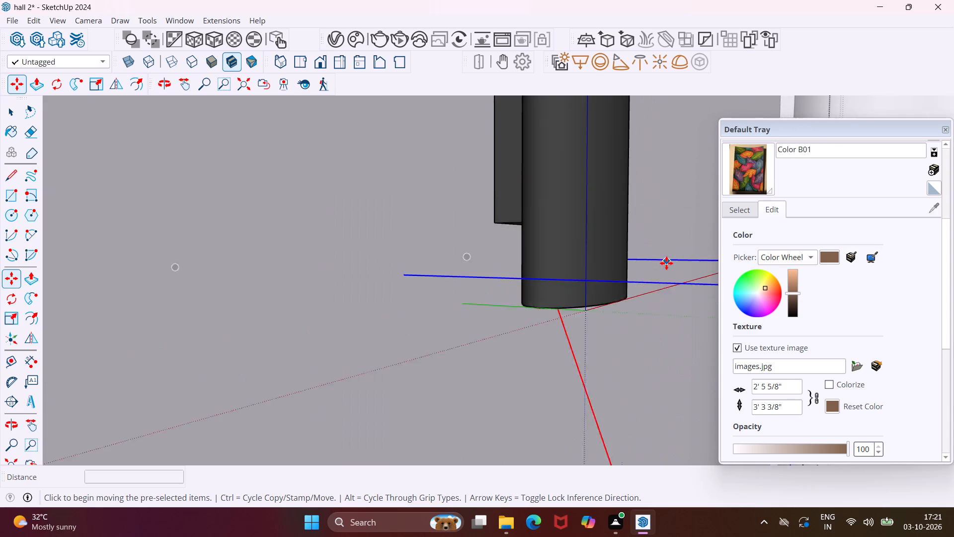
pyautogui.scroll(1, 666, 263)
pyautogui.moveTo(530, 352); pyautogui.dragTo(541, 301, button='middle')
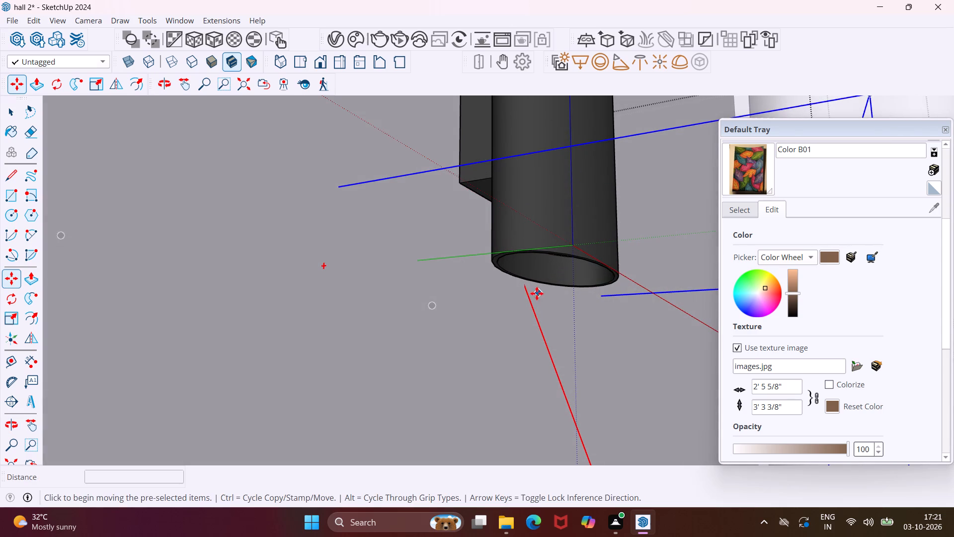
pyautogui.click(529, 290)
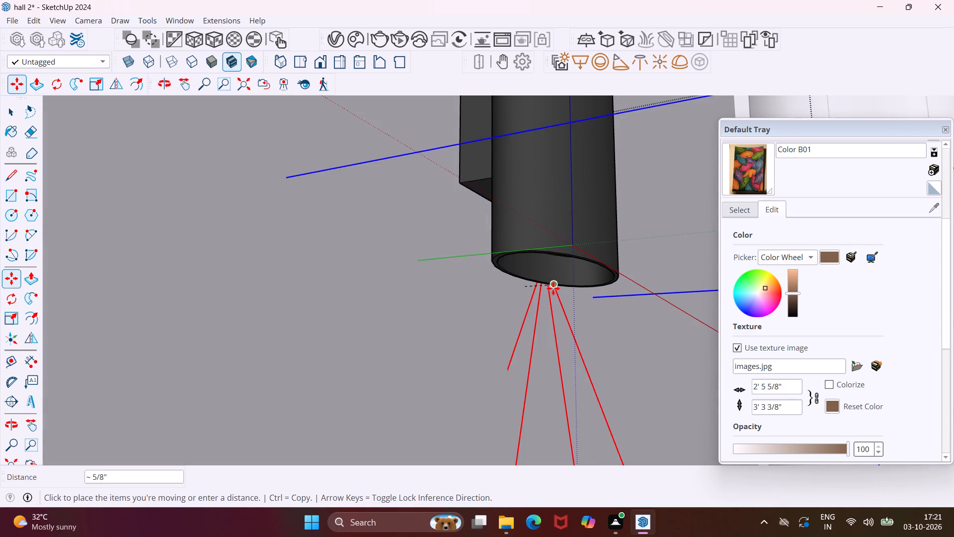
pyautogui.click(565, 269)
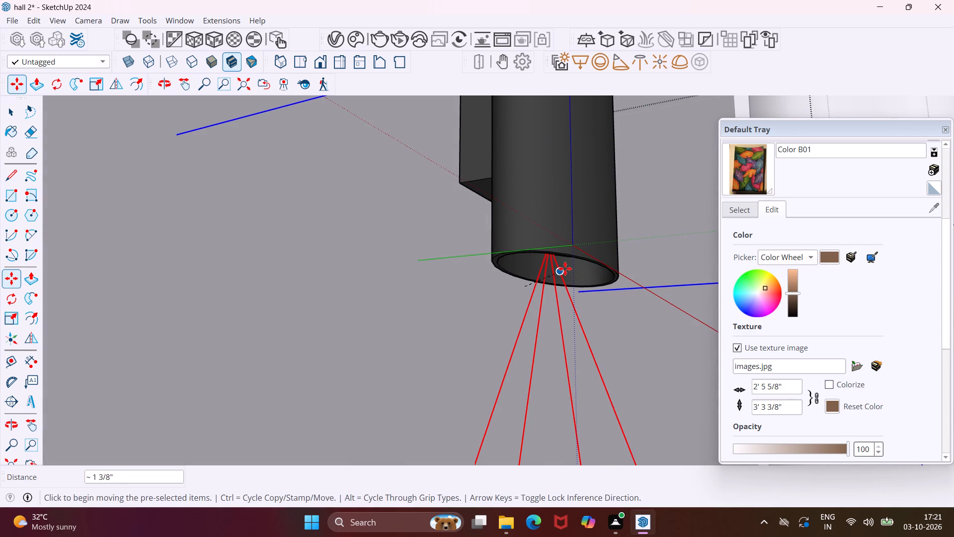
# Shift the spot light's apex about 1/8" more onto the middle of the cream disc inside the lower opening.
pyautogui.moveTo(563, 268); pyautogui.dragTo(532, 243, button='middle')
pyautogui.scroll(1, 548, 257)
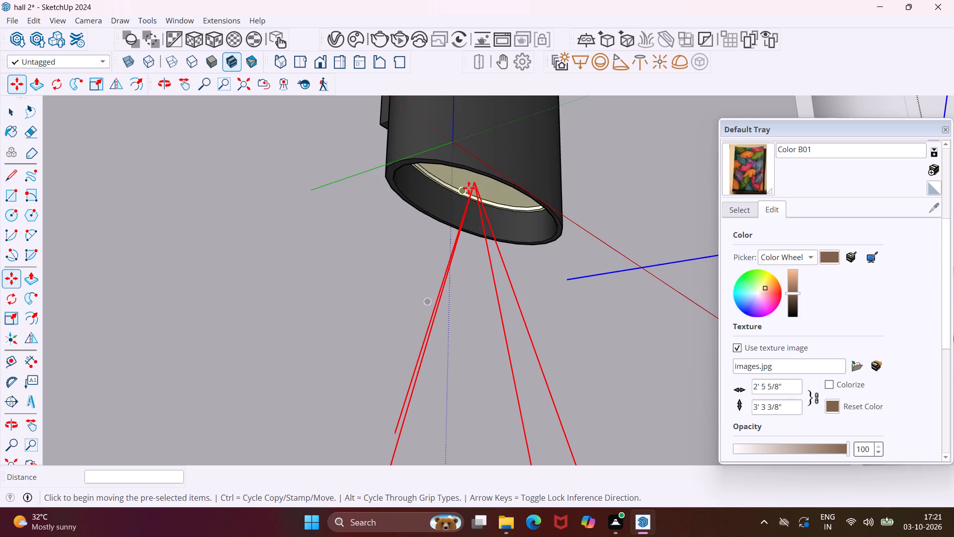
pyautogui.scroll(8, 480, 181)
pyautogui.moveTo(479, 182); pyautogui.dragTo(530, 170, button='middle')
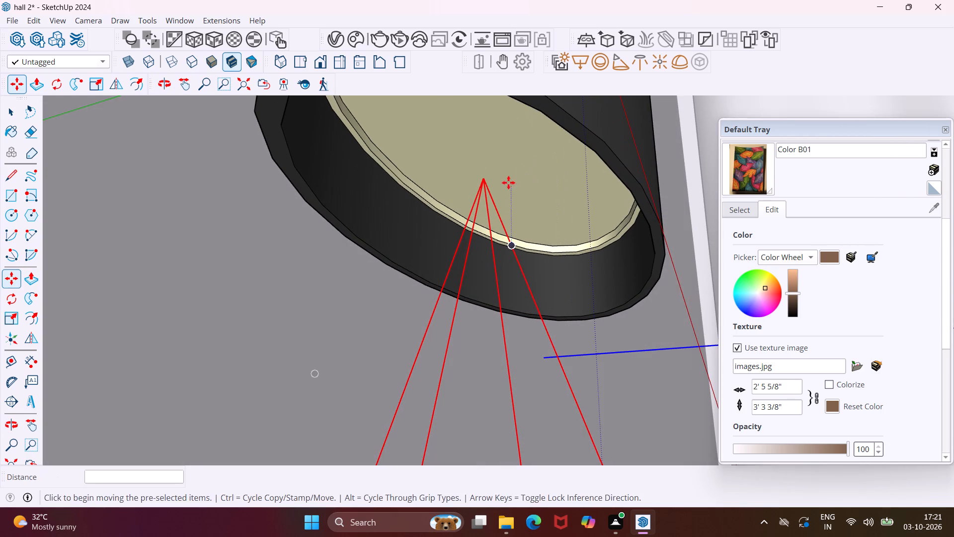
pyautogui.click(483, 177)
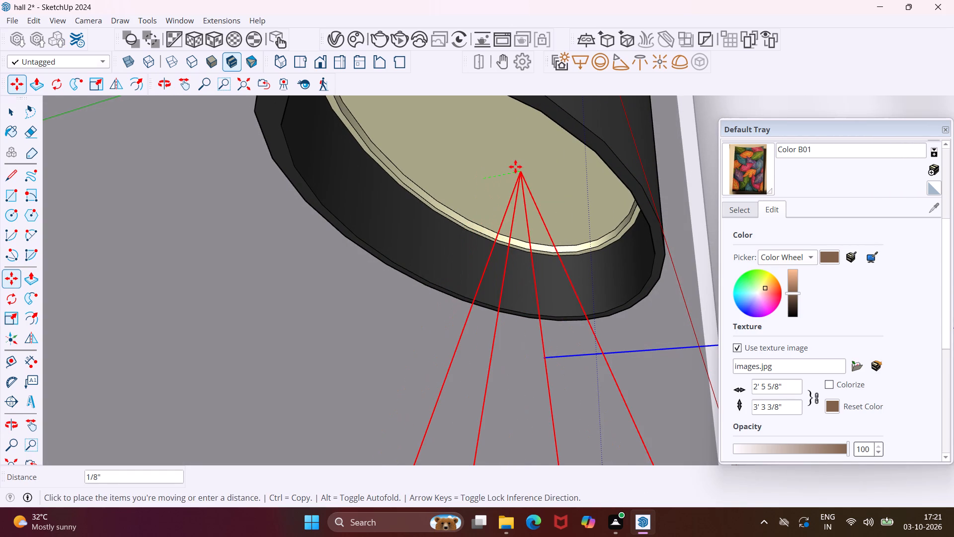
pyautogui.click(513, 164)
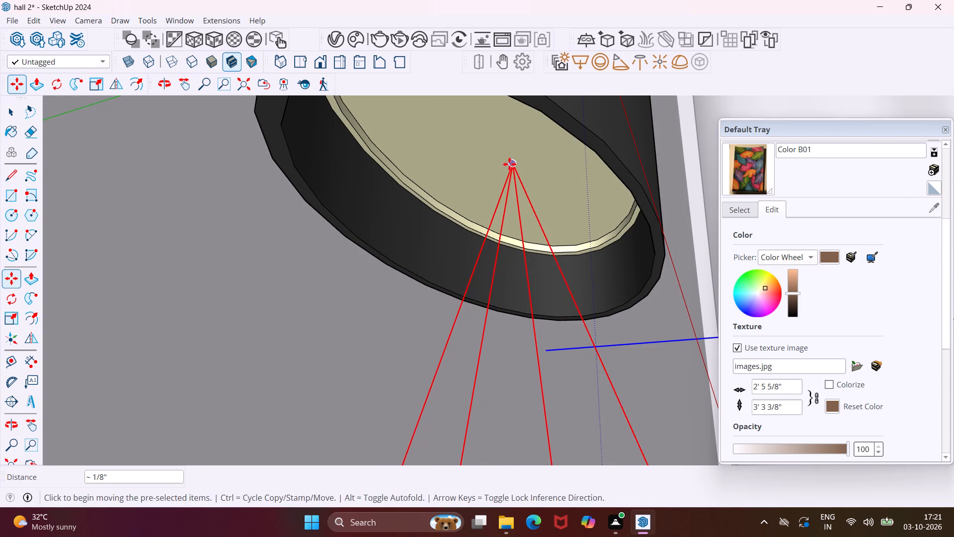
# Flip a copy of the spot light upward across the horizontal blue plane, offset about 3 3/4" to the wall light's mid-height.
pyautogui.moveTo(509, 164); pyautogui.dragTo(520, 194, button='middle')
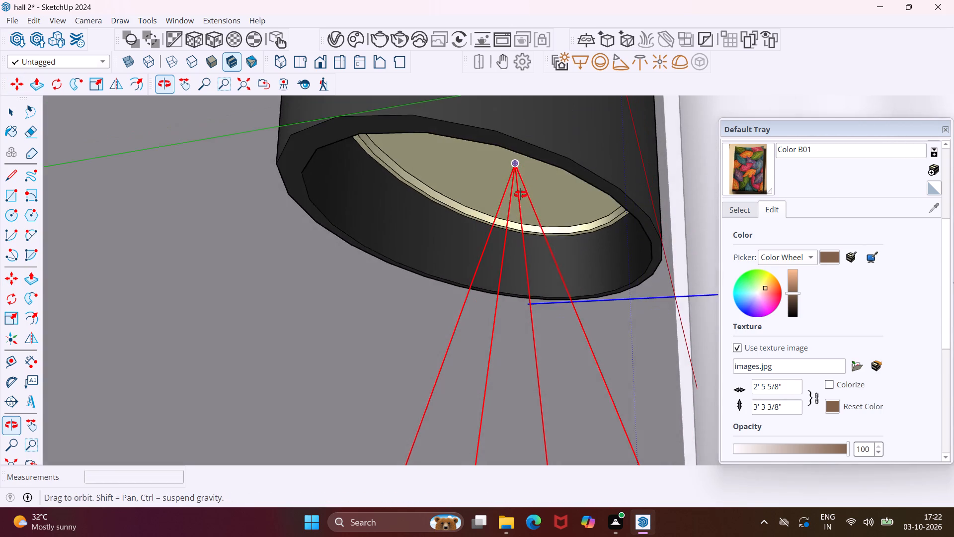
pyautogui.moveTo(520, 194); pyautogui.dragTo(465, 282, button='middle')
pyautogui.scroll(-6, 466, 281)
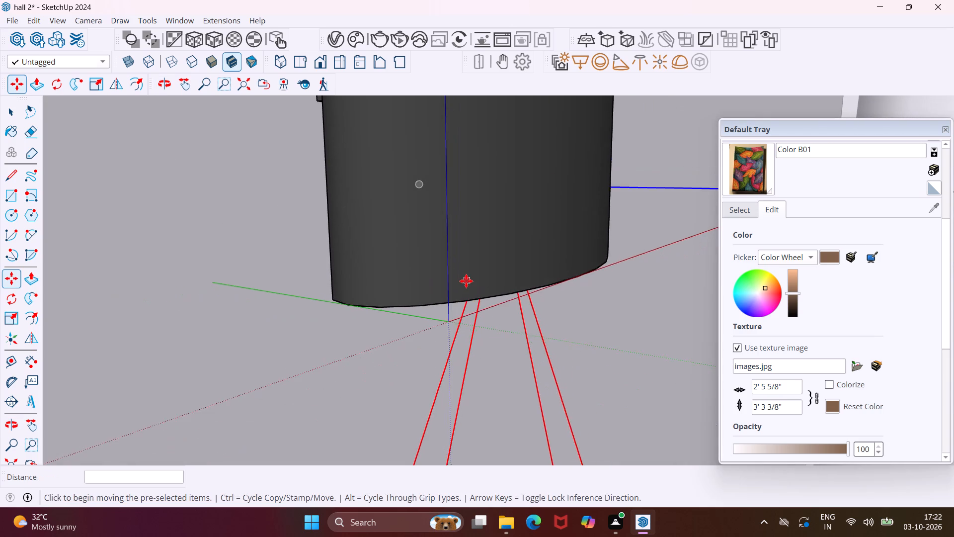
pyautogui.scroll(-16, 466, 281)
pyautogui.scroll(-9, 466, 281)
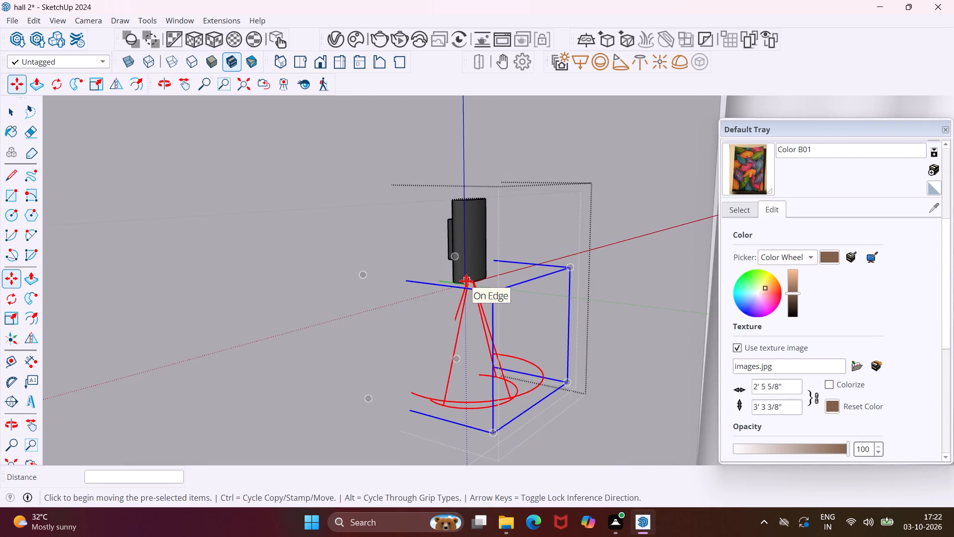
pyautogui.scroll(-3, 466, 281)
pyautogui.moveTo(466, 281); pyautogui.dragTo(523, 296, button='middle')
pyautogui.scroll(-1, 483, 284)
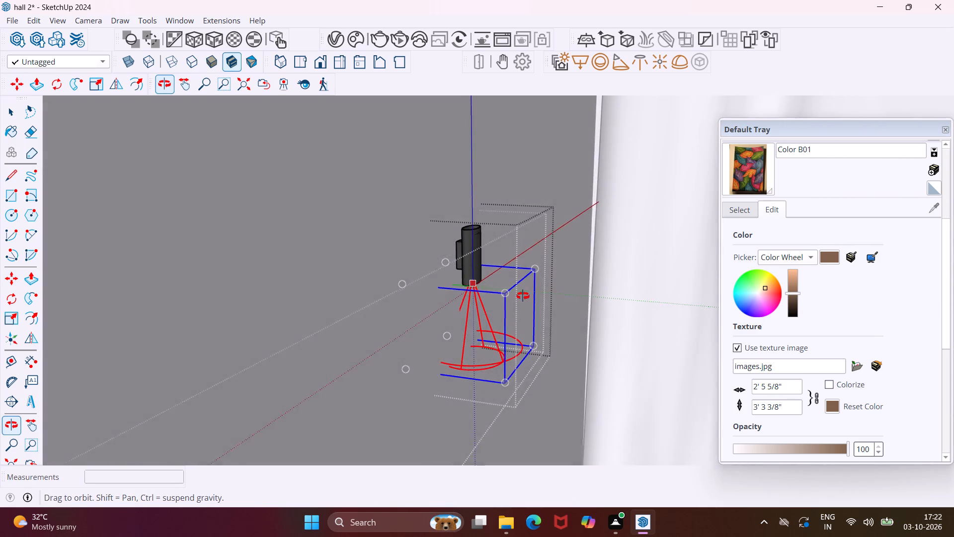
pyautogui.moveTo(523, 296); pyautogui.dragTo(513, 348, button='middle')
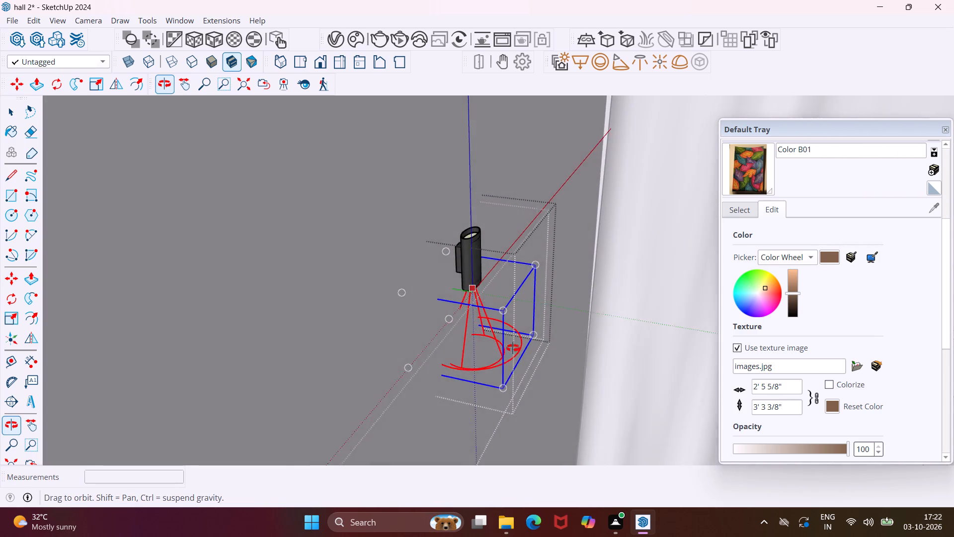
pyautogui.moveTo(513, 348); pyautogui.dragTo(364, 334, button='middle')
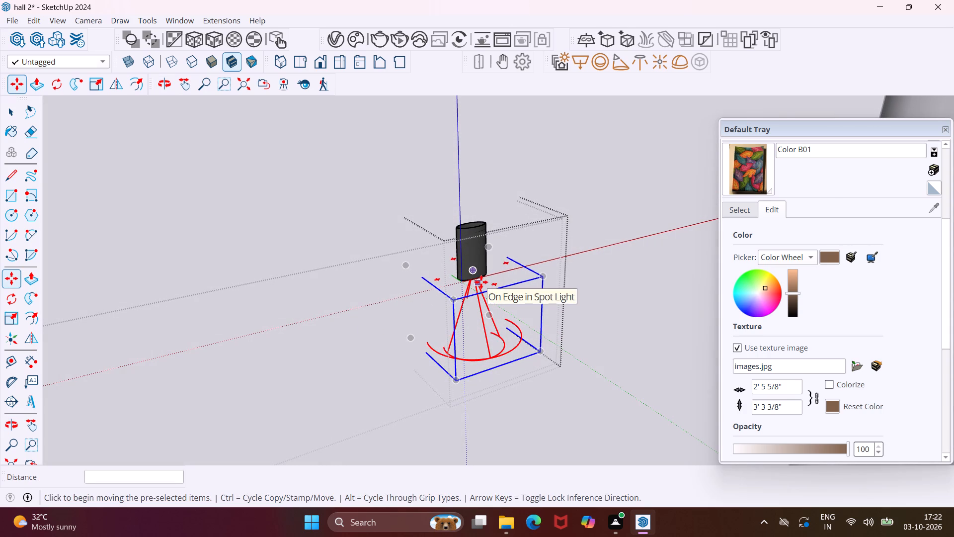
pyautogui.moveTo(482, 281); pyautogui.dragTo(571, 307, button='middle')
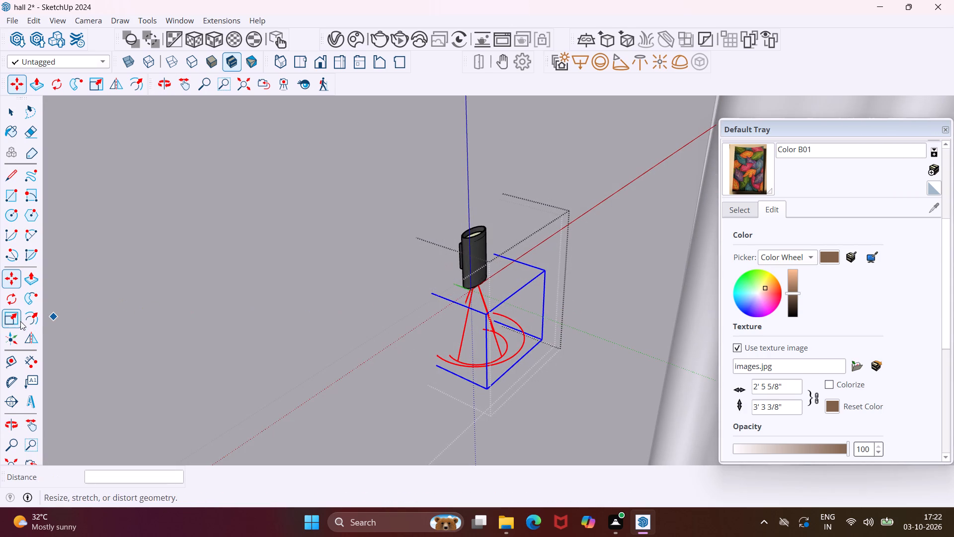
pyautogui.click(29, 340)
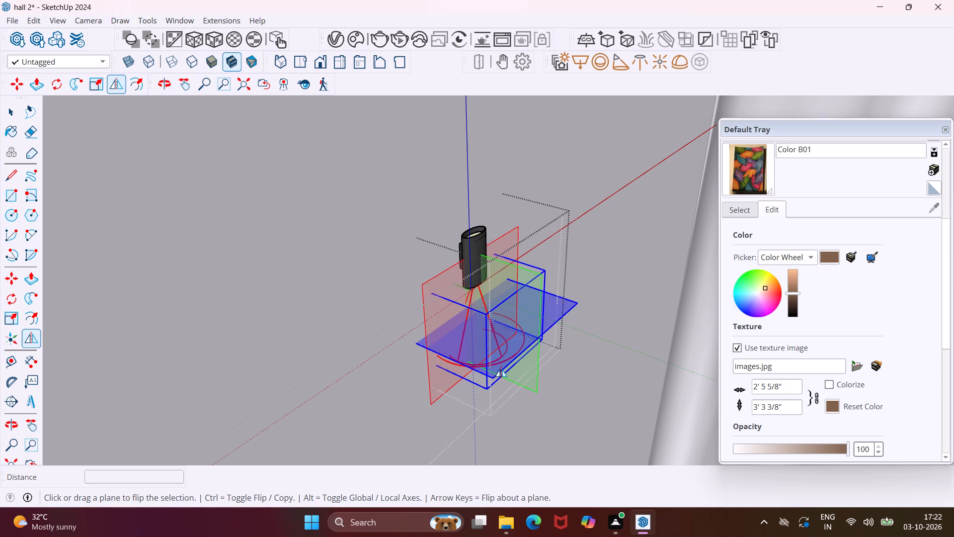
pyautogui.moveTo(501, 369); pyautogui.dragTo(475, 274)
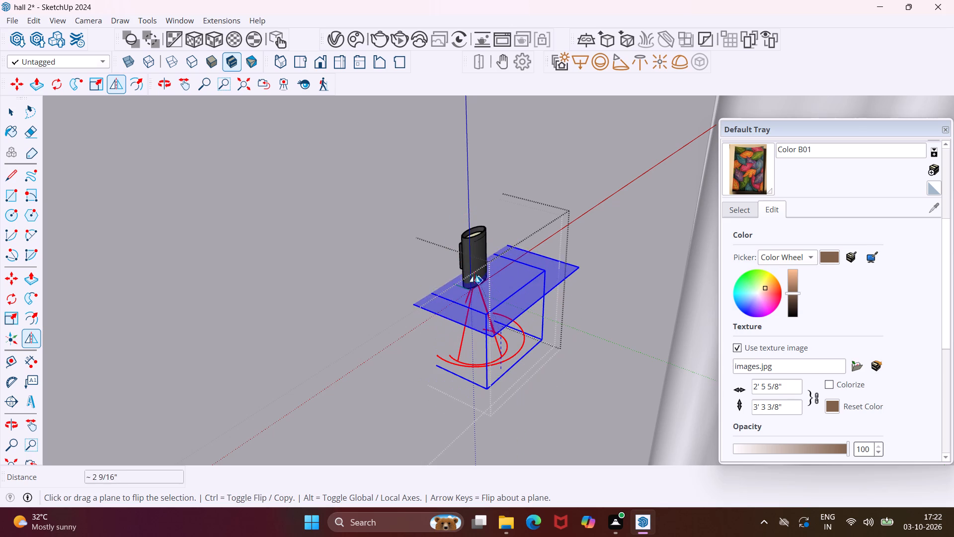
pyautogui.moveTo(475, 274); pyautogui.dragTo(477, 264)
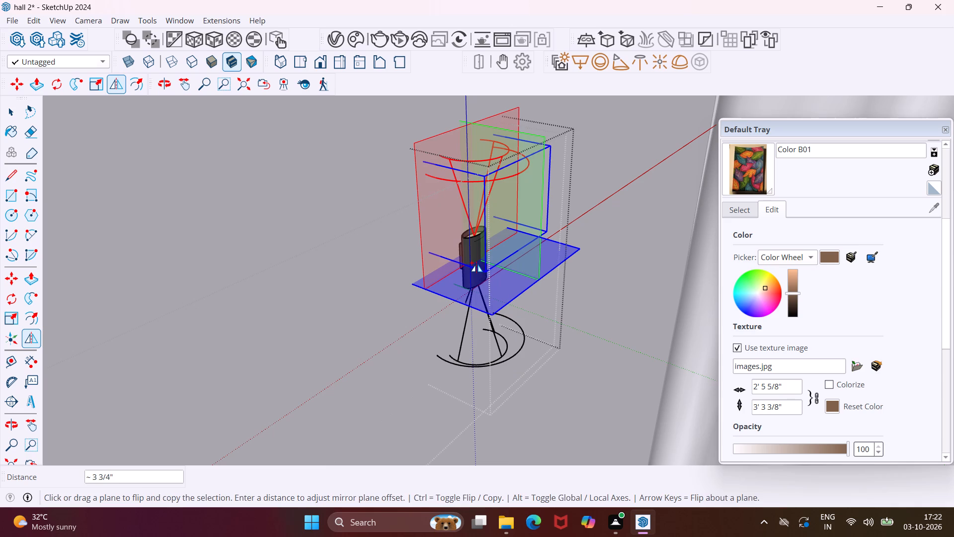
pyautogui.scroll(-5, 475, 264)
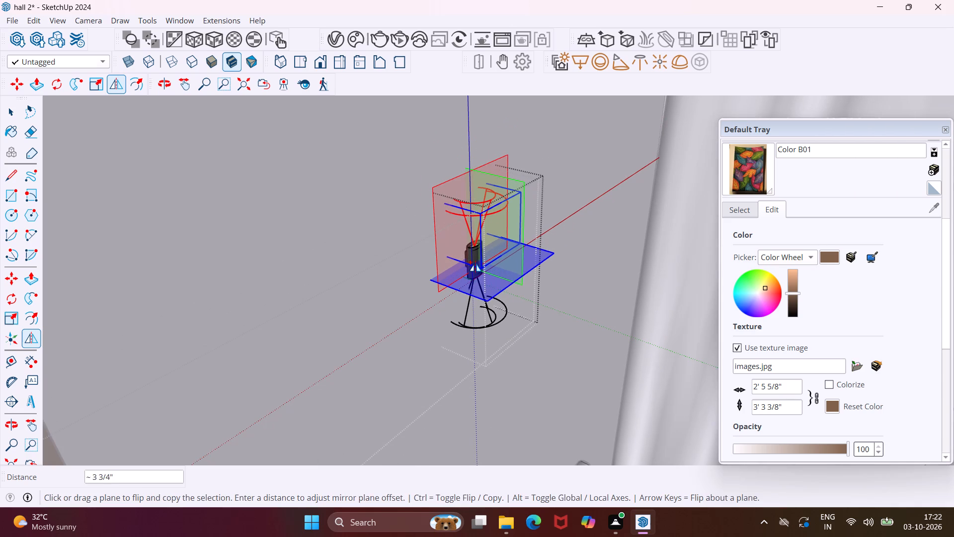
# Finish the flip and leave the wall light's nested groups to return to the whole room.
pyautogui.press('Escape')
pyautogui.press('space')
pyautogui.click(386, 289)
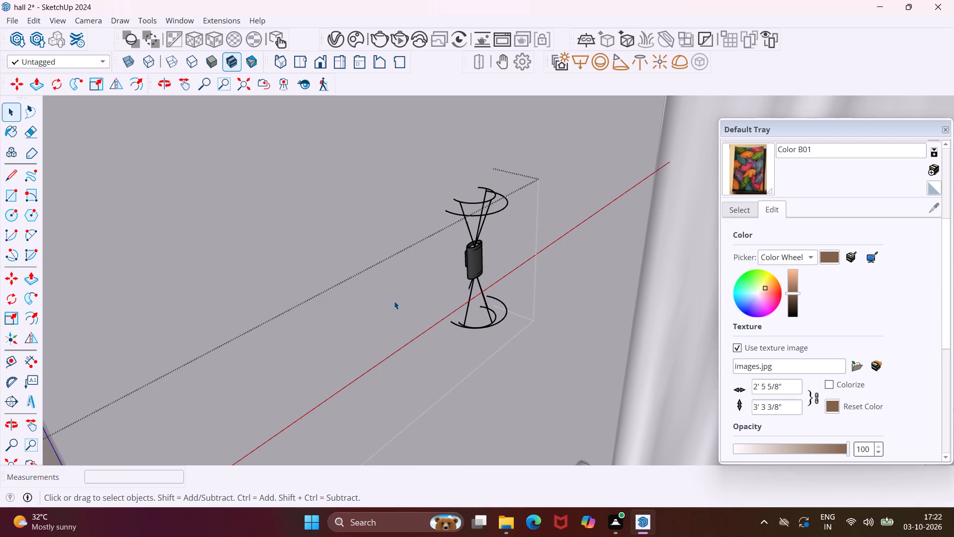
pyautogui.moveTo(394, 301); pyautogui.dragTo(432, 298, button='middle')
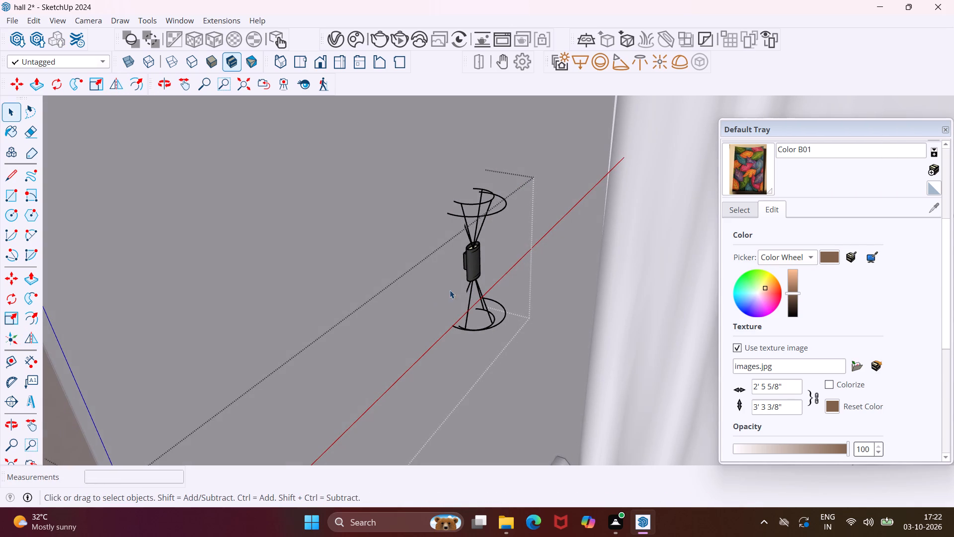
pyautogui.click(487, 218)
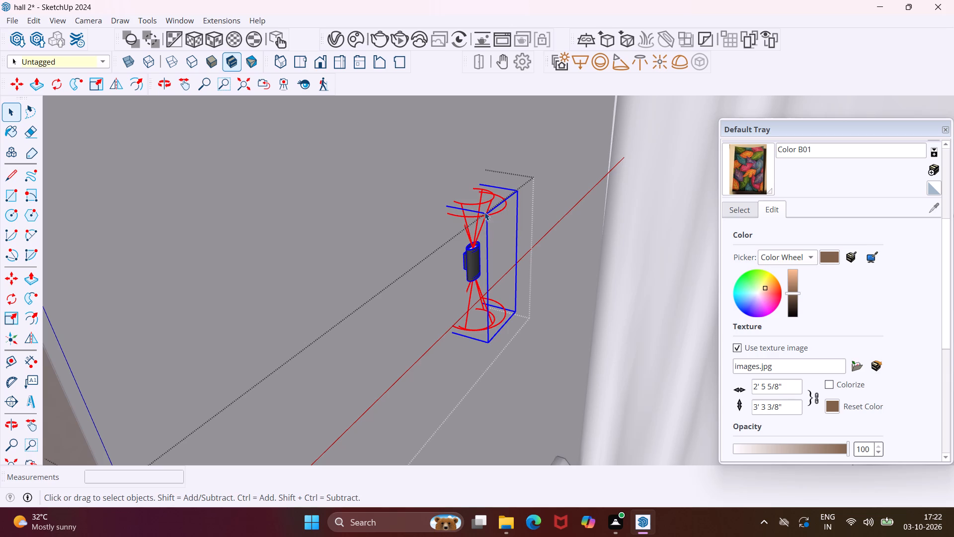
pyautogui.click(382, 262)
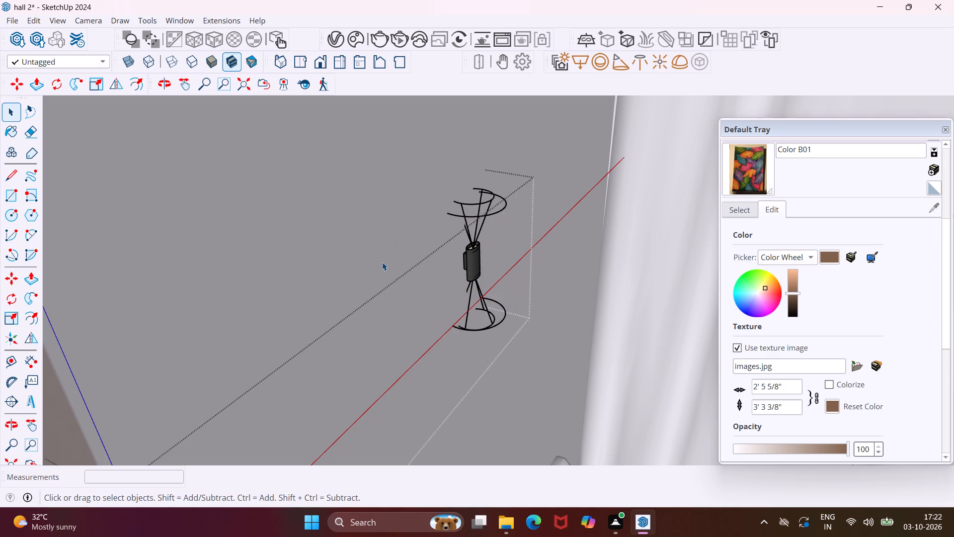
pyautogui.doubleClick(393, 269)
pyautogui.tripleClick(393, 269)
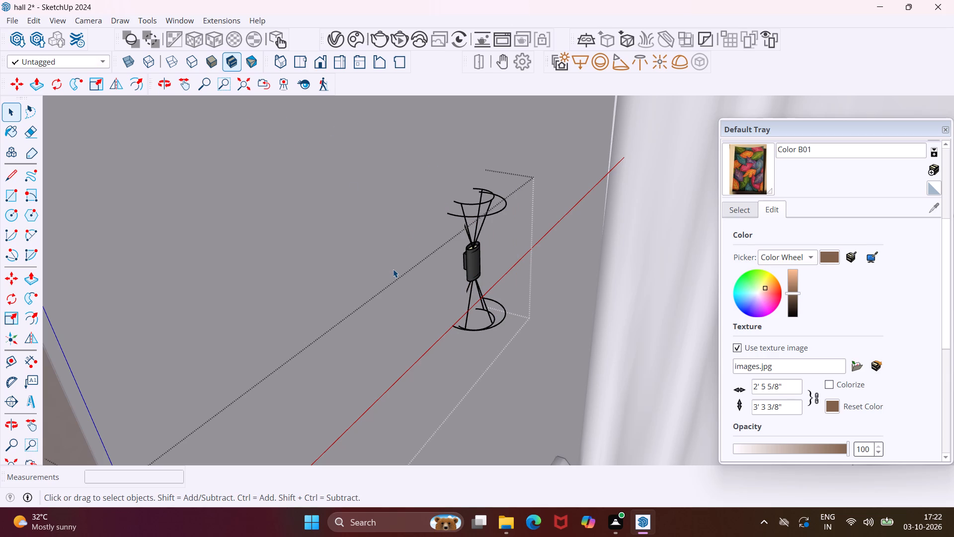
pyautogui.doubleClick(393, 269)
pyautogui.scroll(-6, 393, 269)
pyautogui.moveTo(393, 269); pyautogui.dragTo(440, 193, button='middle')
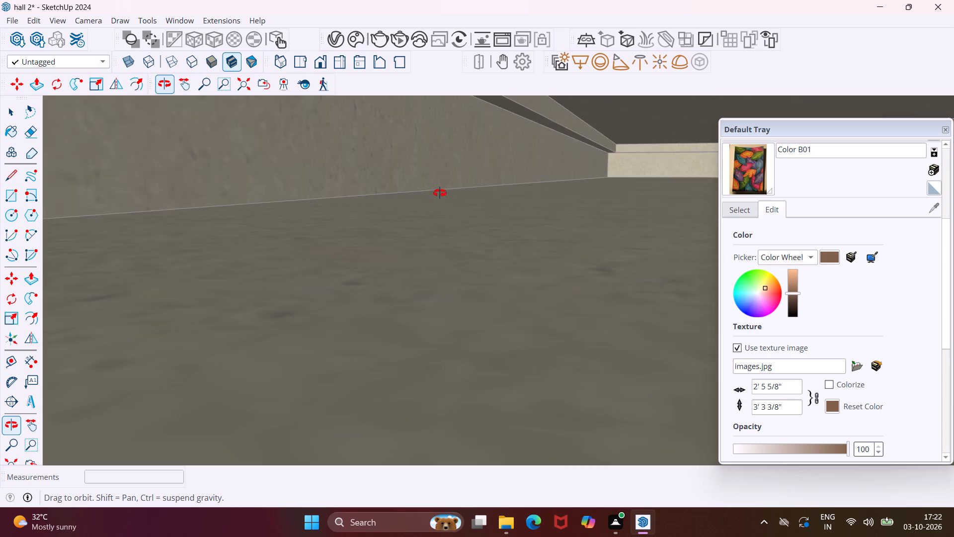
pyautogui.moveTo(440, 193); pyautogui.dragTo(480, 77, button='middle')
pyautogui.scroll(-18, 395, 223)
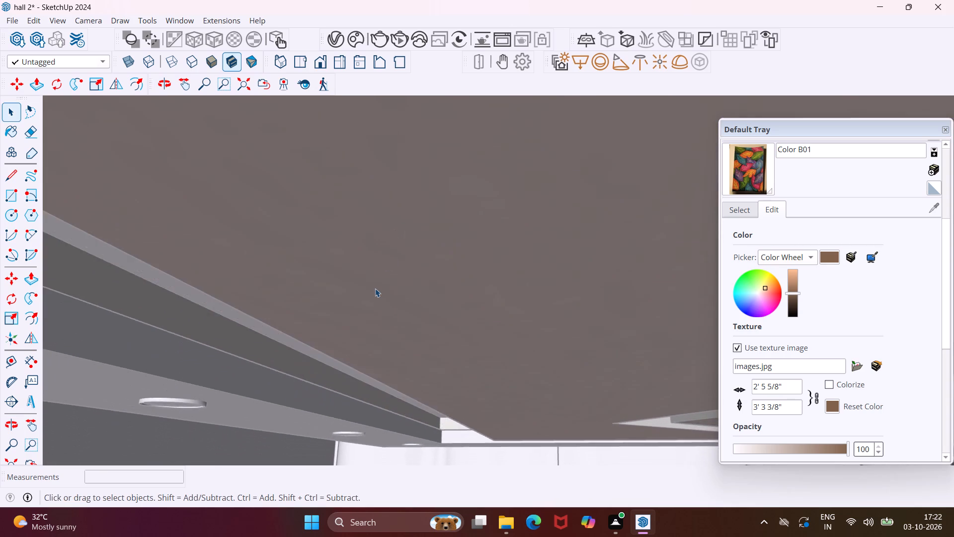
pyautogui.scroll(-20, 375, 288)
pyautogui.scroll(-16, 375, 288)
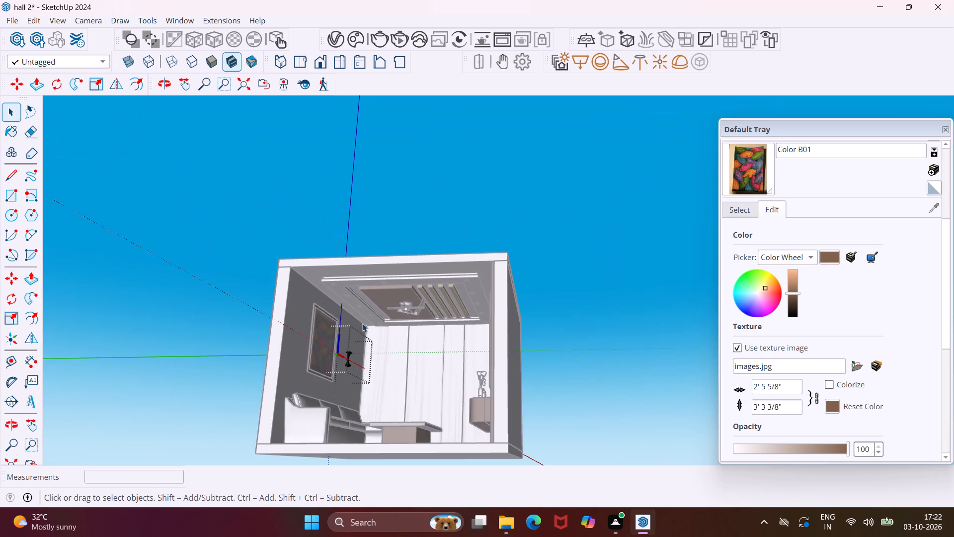
pyautogui.doubleClick(181, 399)
# Render the side wall's corner in V-Ray, framing the wall light between the leaf painting and the curtains.
pyautogui.scroll(10, 329, 359)
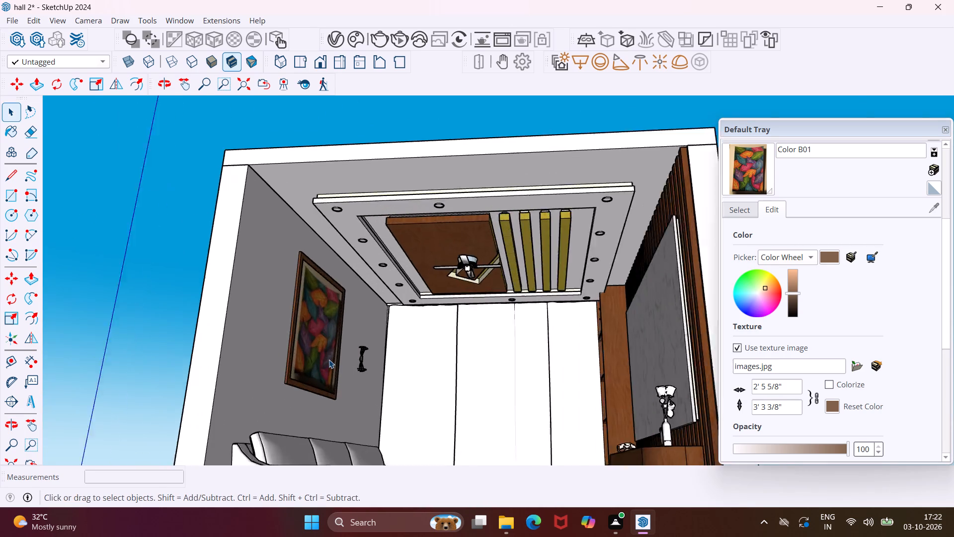
pyautogui.scroll(1, 329, 359)
pyautogui.moveTo(329, 359); pyautogui.dragTo(246, 388, button='middle')
pyautogui.scroll(1, 329, 359)
pyautogui.scroll(4, 375, 345)
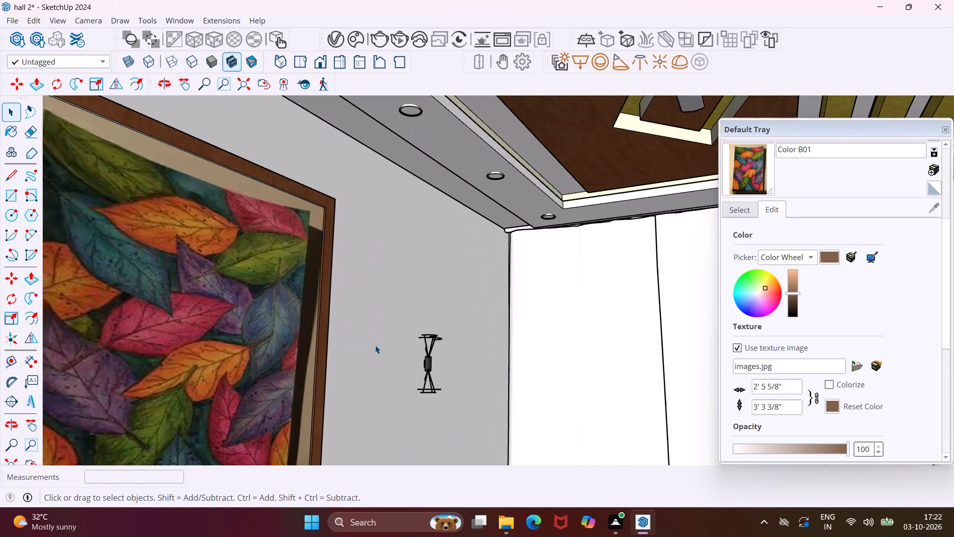
pyautogui.scroll(5, 375, 345)
pyautogui.moveTo(375, 345); pyautogui.dragTo(349, 346, button='middle')
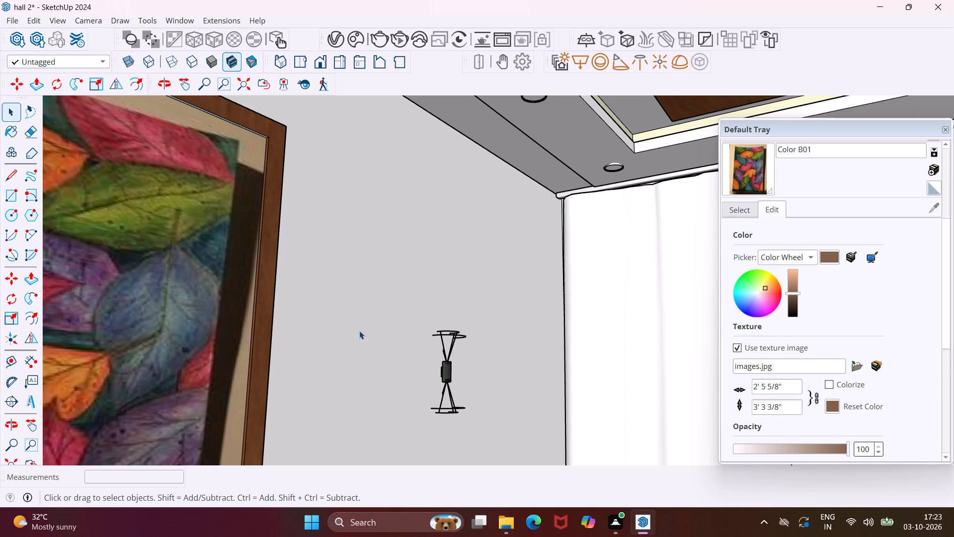
pyautogui.click(376, 46)
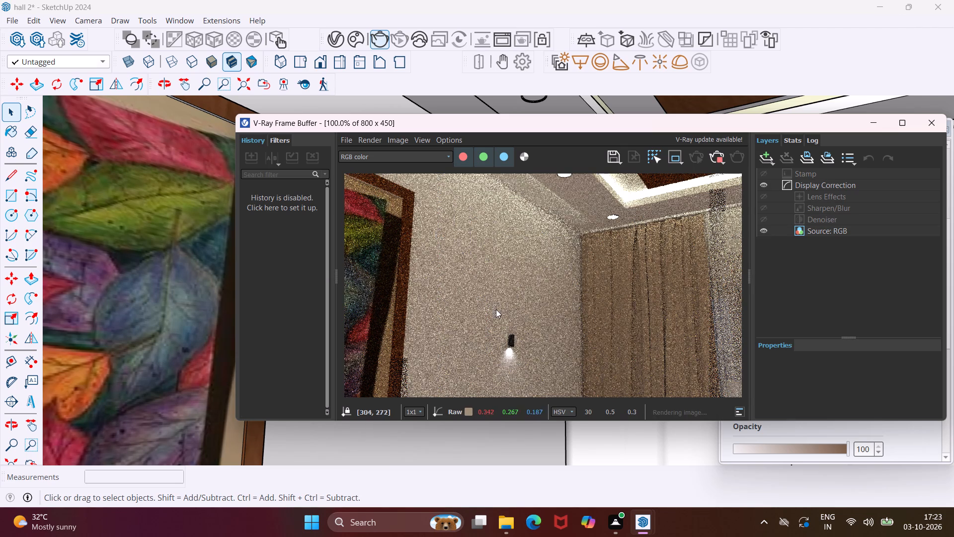
# Examine the glow above and below the wall light up close in the render, and close the render window.
pyautogui.scroll(5, 500, 342)
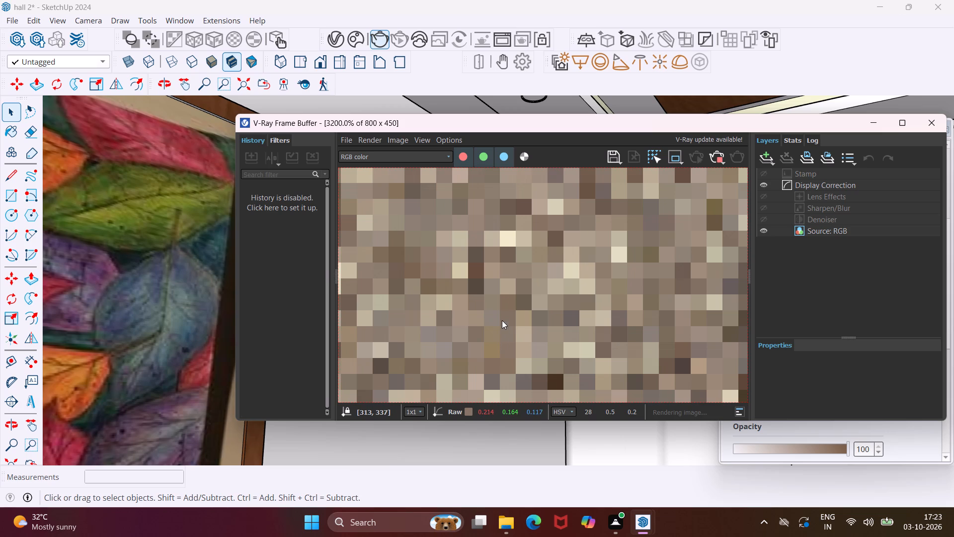
pyautogui.scroll(-6, 502, 317)
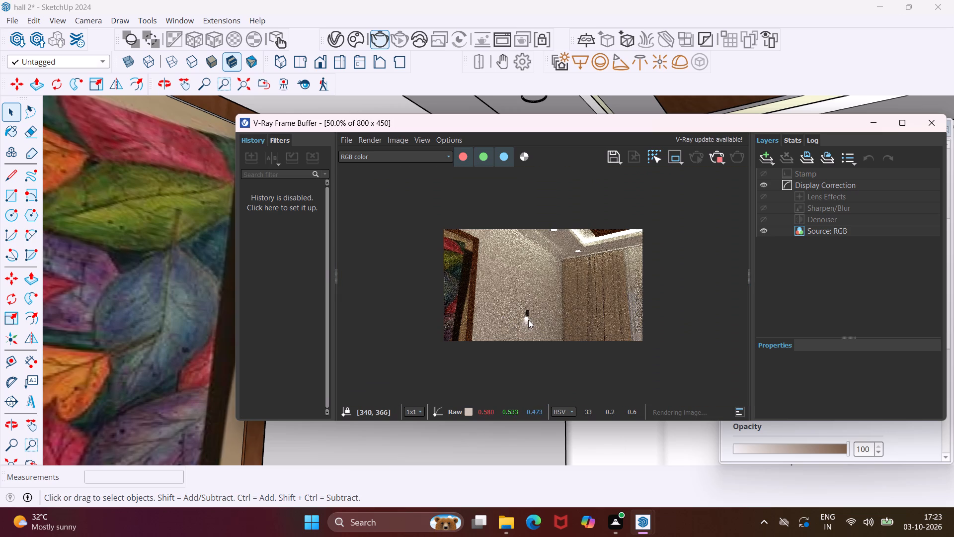
pyautogui.scroll(1, 528, 319)
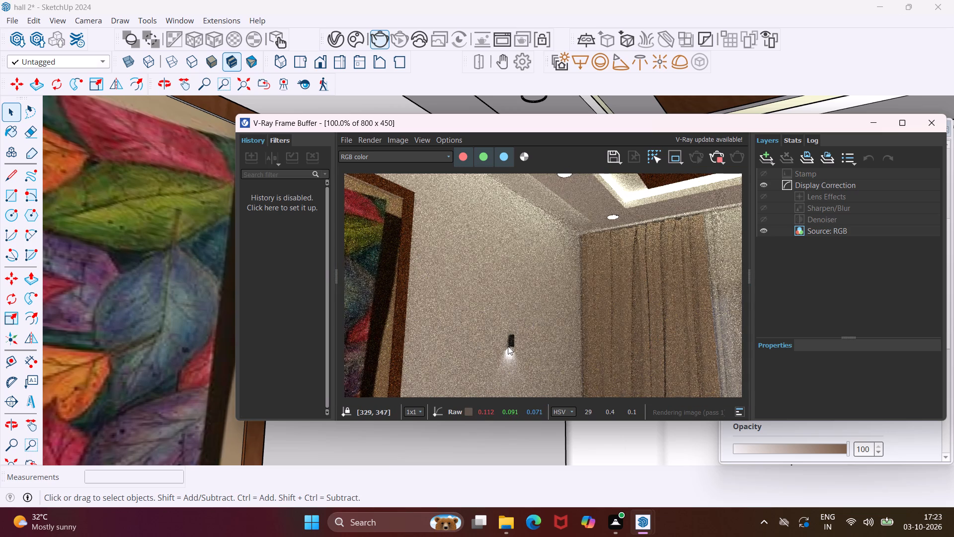
pyautogui.scroll(1, 508, 346)
pyautogui.moveTo(508, 346); pyautogui.dragTo(527, 354, button='middle')
pyautogui.scroll(4, 523, 349)
pyautogui.scroll(-2, 523, 349)
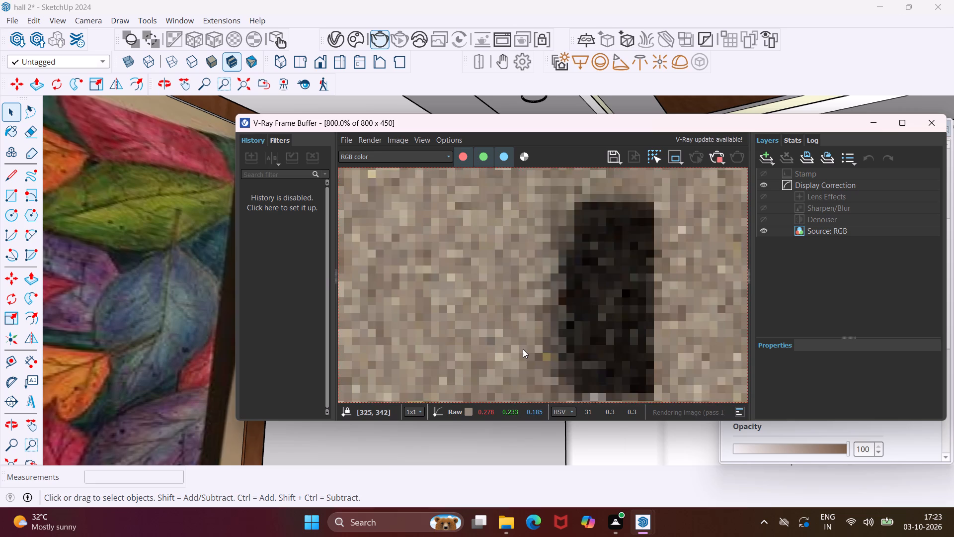
pyautogui.scroll(-1, 523, 349)
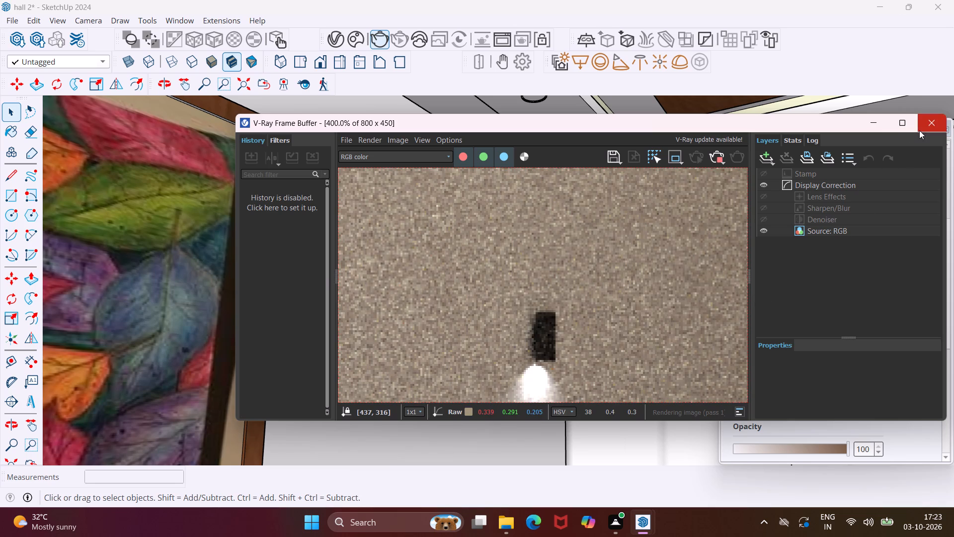
pyautogui.click(920, 128)
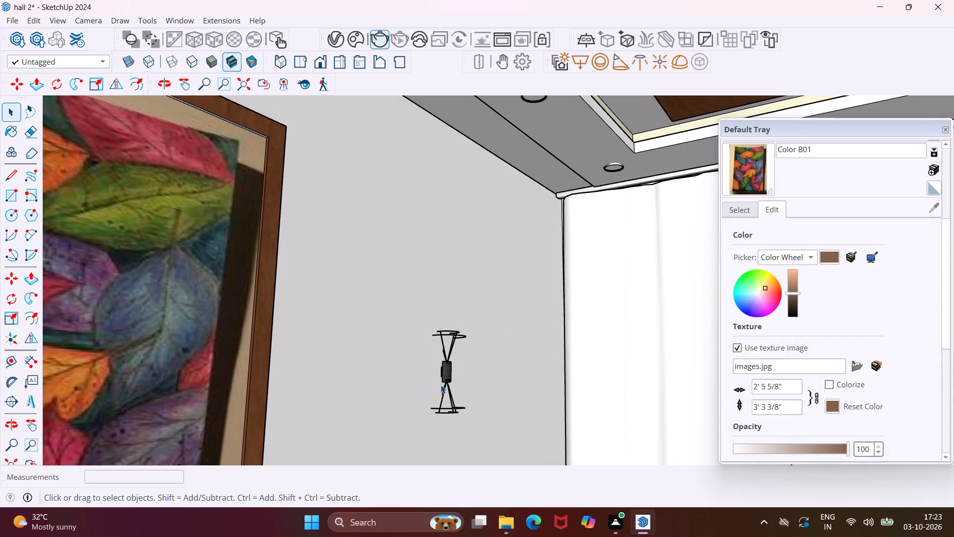
# Open the wall light's nested groups and delete the cream disc face inside its upper opening.
pyautogui.moveTo(441, 385); pyautogui.dragTo(482, 397, button='middle')
pyautogui.scroll(11, 453, 365)
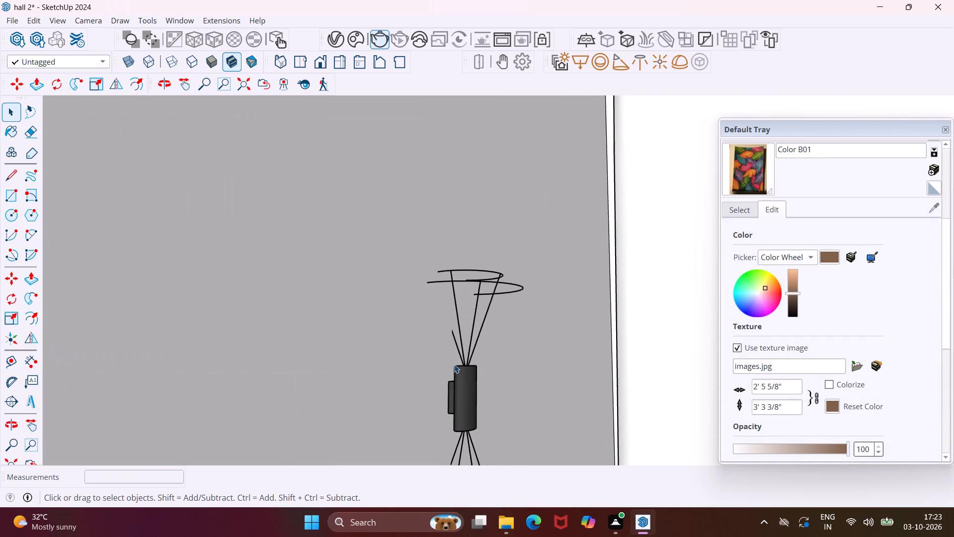
pyautogui.moveTo(488, 343); pyautogui.dragTo(448, 401, button='middle')
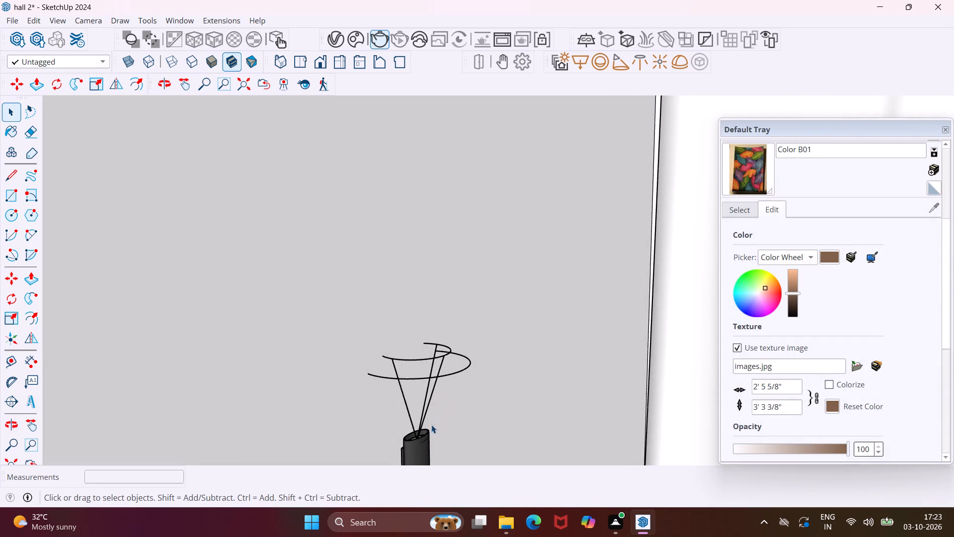
pyautogui.scroll(6, 415, 444)
pyautogui.moveTo(414, 426); pyautogui.dragTo(488, 458, button='middle')
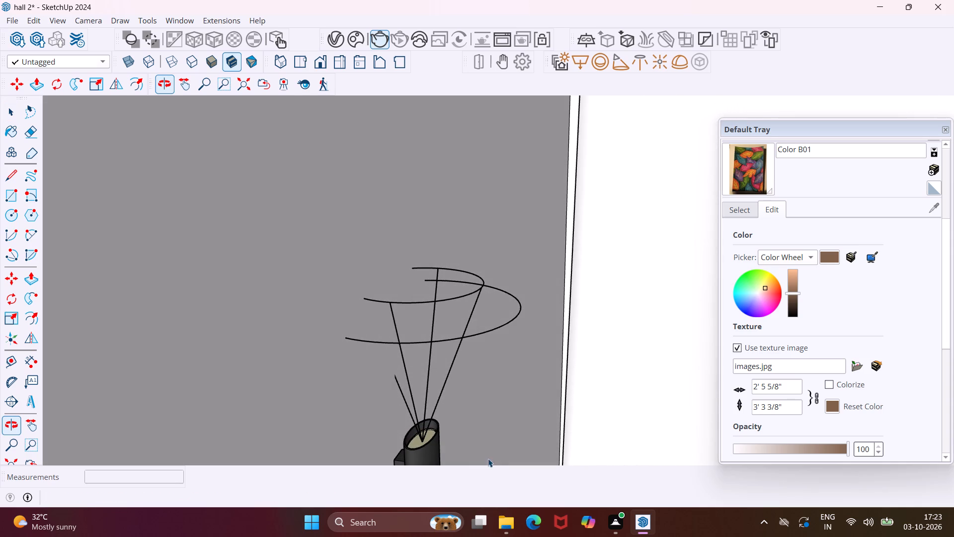
pyautogui.scroll(10, 421, 445)
pyautogui.moveTo(421, 445); pyautogui.dragTo(474, 458, button='middle')
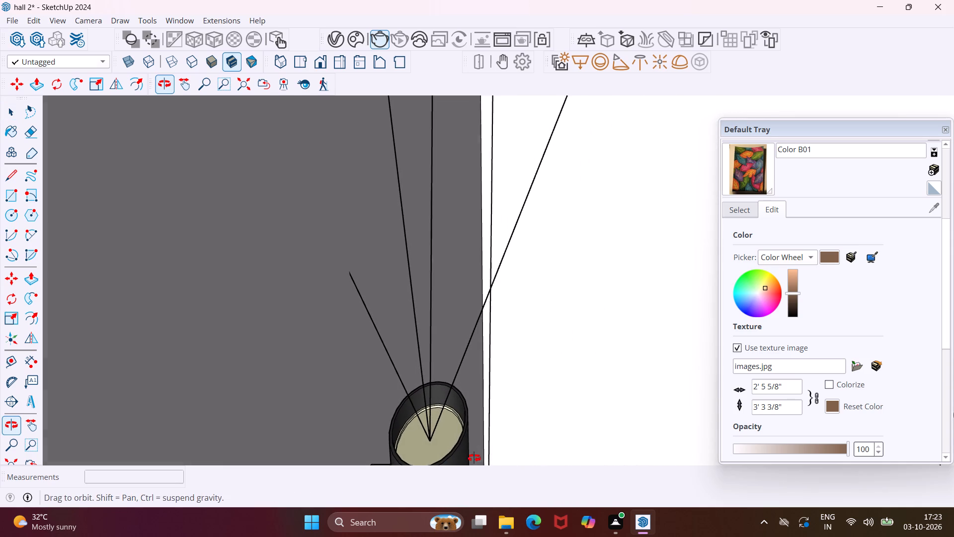
pyautogui.moveTo(474, 458); pyautogui.dragTo(475, 458, button='middle')
pyautogui.click(448, 435)
pyautogui.doubleClick(448, 435)
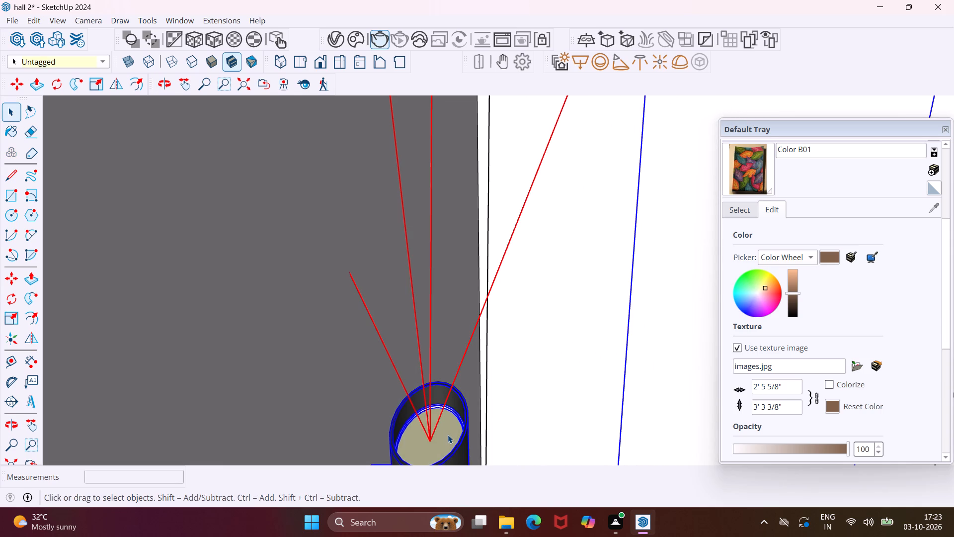
pyautogui.scroll(5, 448, 435)
pyautogui.click(448, 435)
pyautogui.doubleClick(448, 435)
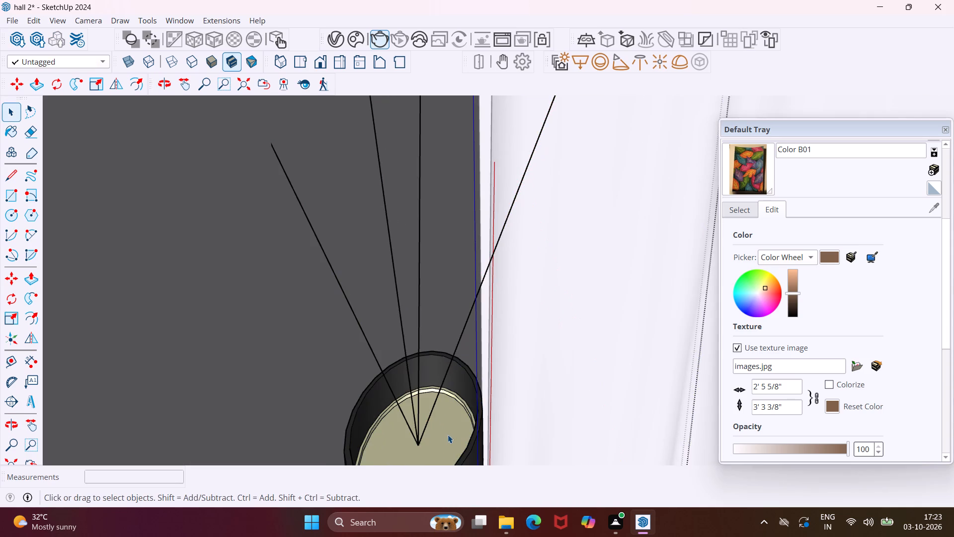
pyautogui.scroll(6, 448, 435)
pyautogui.doubleClick(448, 435)
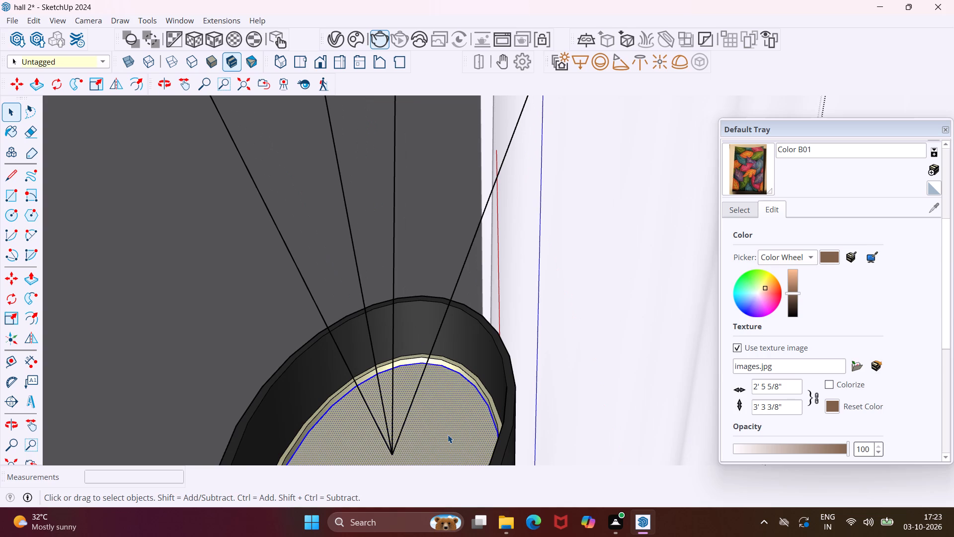
pyautogui.press('Delete')
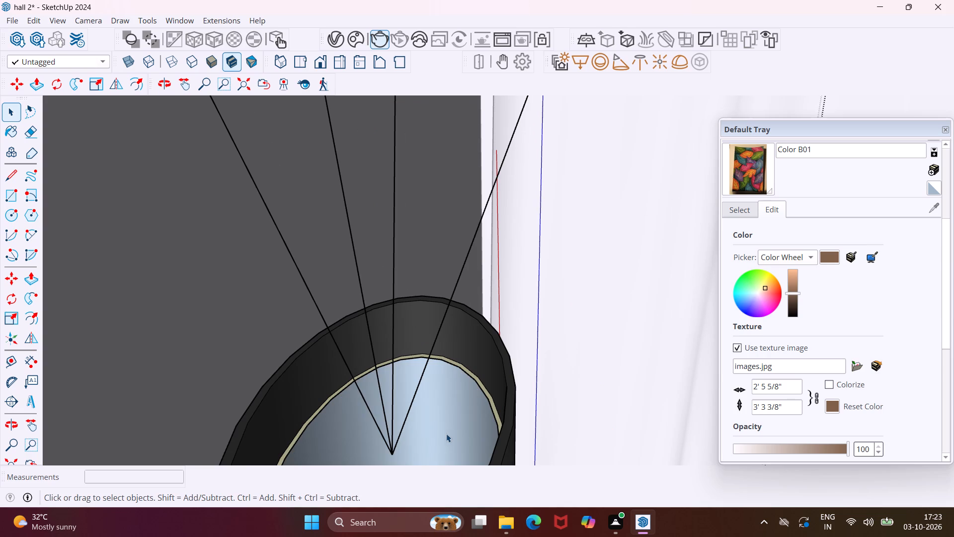
# Move the upward spot light by its apex down along the blue axis, deeper inside the wall light's upper opening.
pyautogui.moveTo(421, 420); pyautogui.dragTo(389, 403, button='middle')
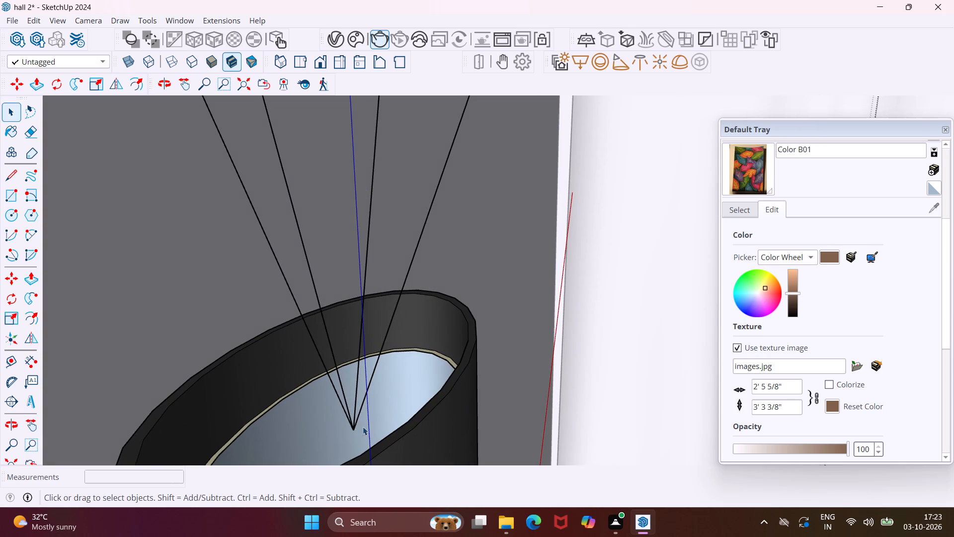
pyautogui.click(355, 429)
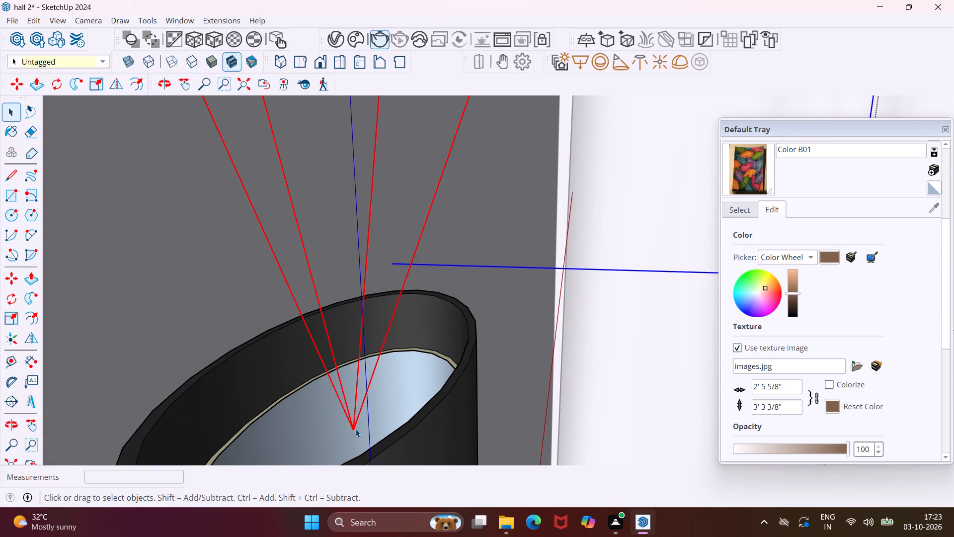
pyautogui.press('m')
pyautogui.click(354, 429)
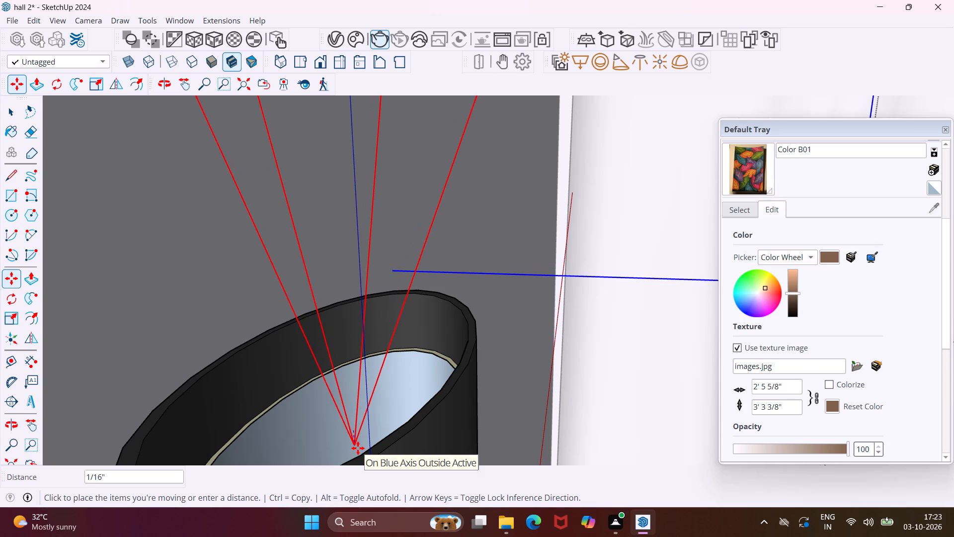
pyautogui.moveTo(358, 448); pyautogui.dragTo(392, 425, button='middle')
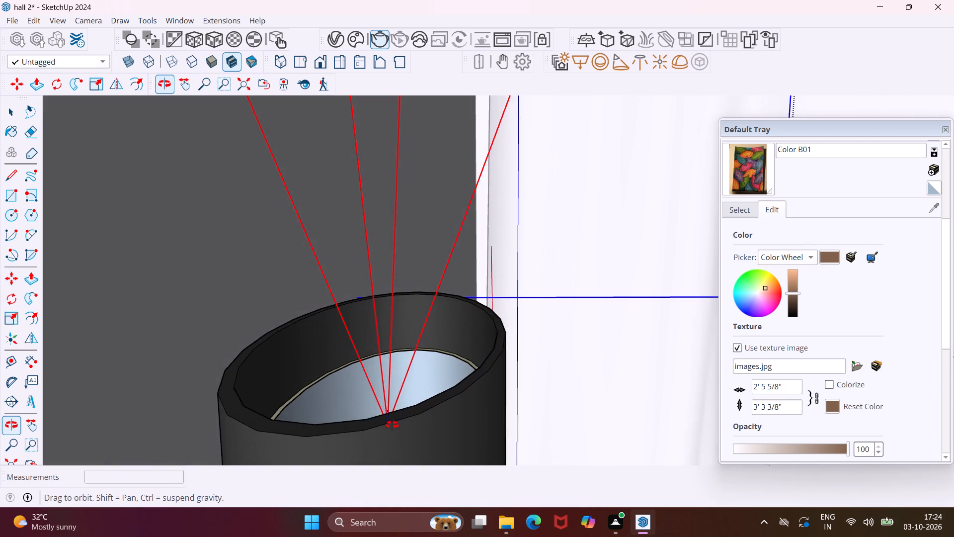
pyautogui.moveTo(392, 425); pyautogui.dragTo(418, 434, button='middle')
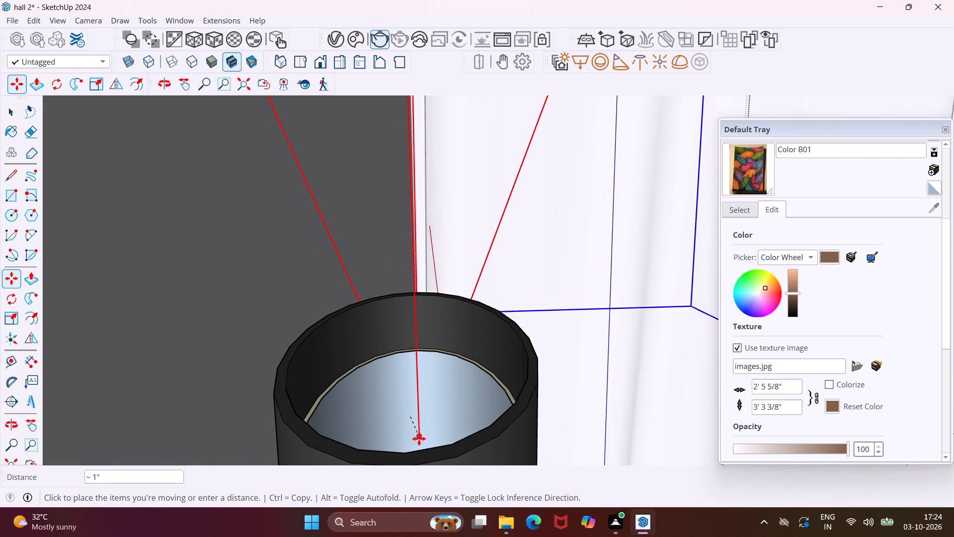
pyautogui.scroll(9, 416, 439)
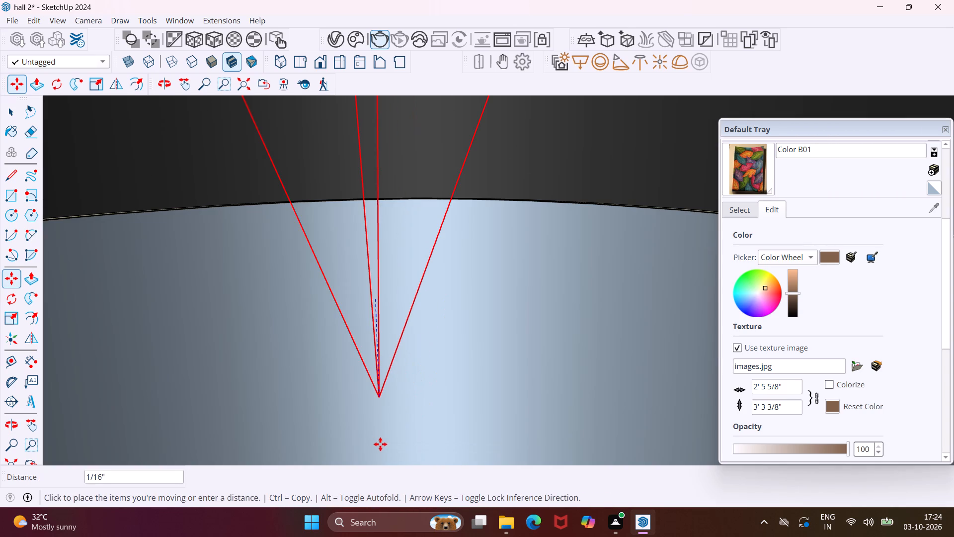
pyautogui.click(380, 446)
pyautogui.scroll(-6, 350, 379)
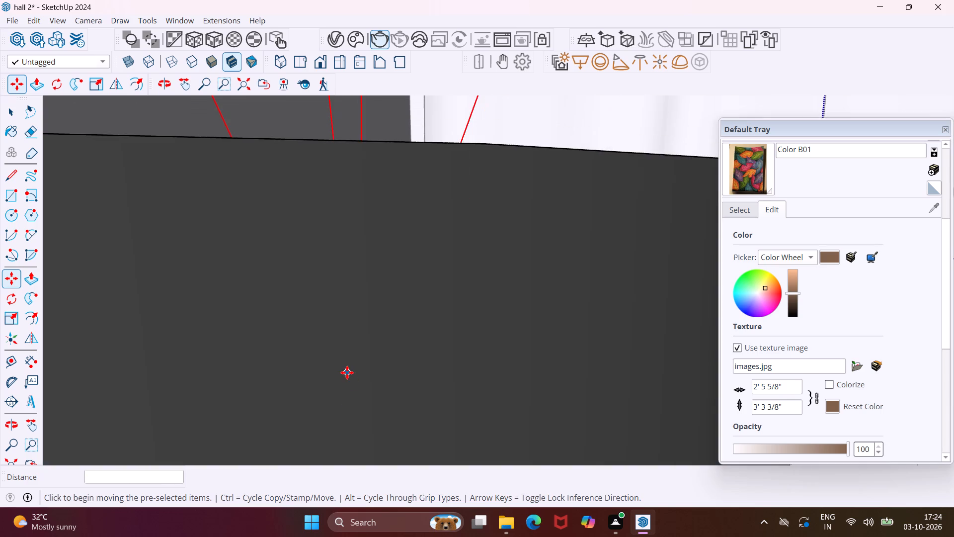
pyautogui.scroll(-5, 347, 372)
pyautogui.scroll(-7, 326, 316)
pyautogui.scroll(-8, 332, 245)
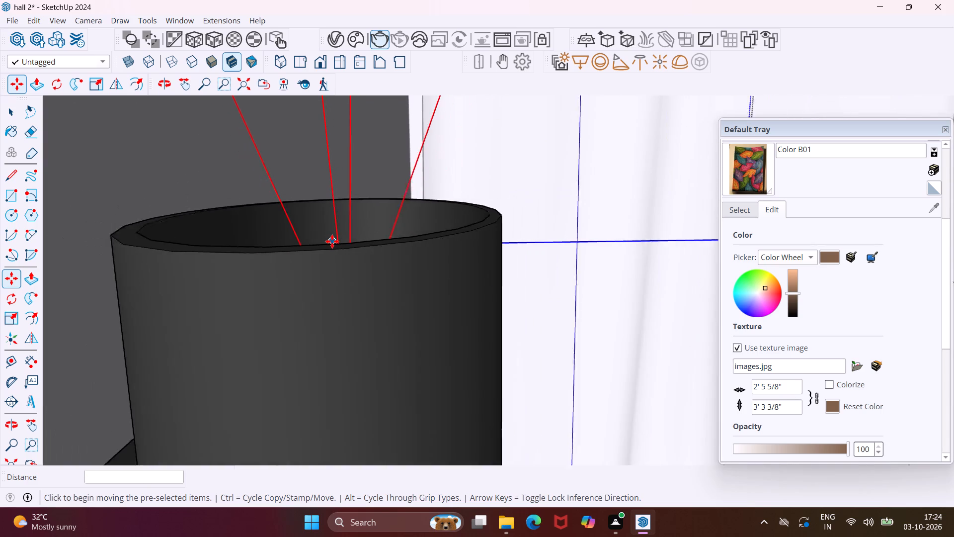
pyautogui.scroll(-10, 332, 241)
pyautogui.moveTo(332, 240); pyautogui.dragTo(317, 232, button='middle')
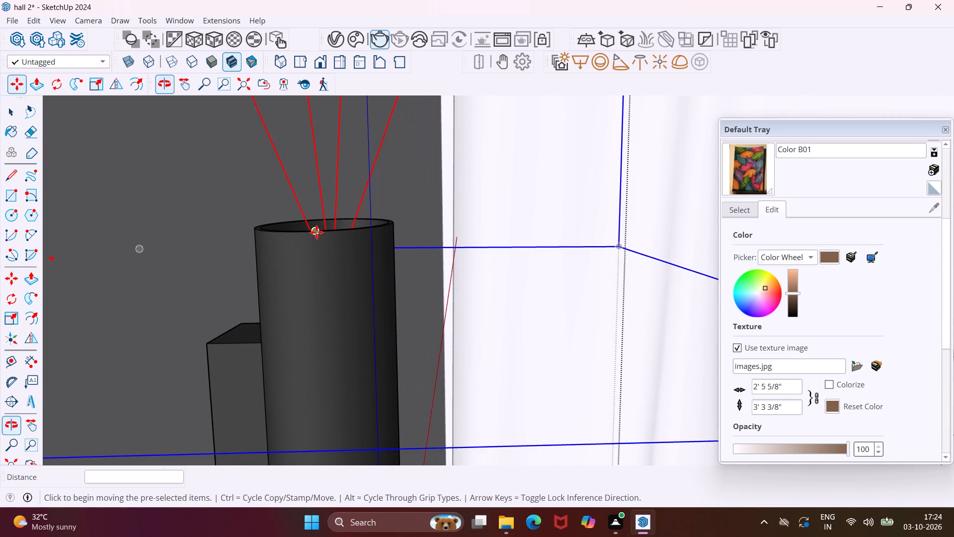
# Delete the cream disc face inside the wall light's lower opening.
pyautogui.scroll(-9, 335, 205)
pyautogui.moveTo(322, 394); pyautogui.dragTo(317, 260, button='middle')
pyautogui.scroll(-4, 317, 260)
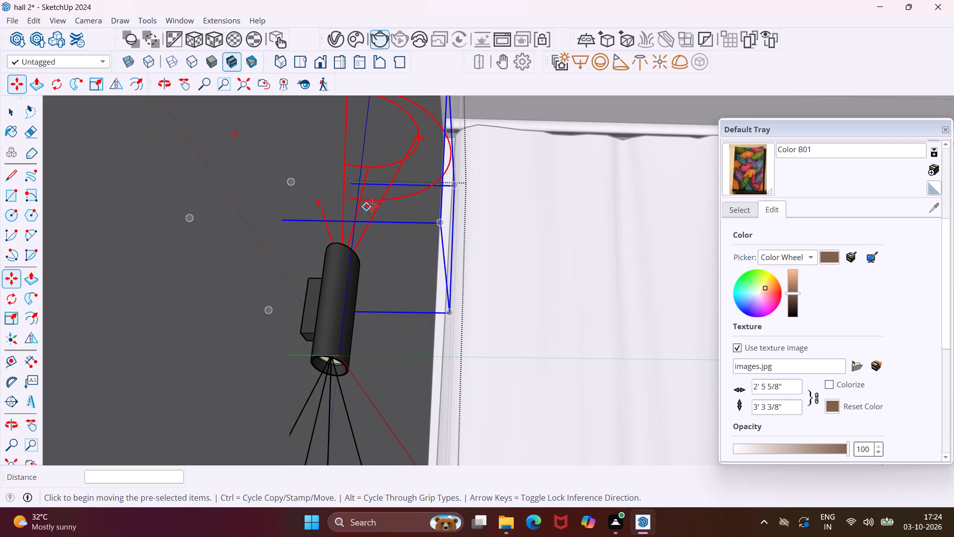
pyautogui.moveTo(372, 204); pyautogui.dragTo(410, 233, button='middle')
pyautogui.scroll(-4, 402, 231)
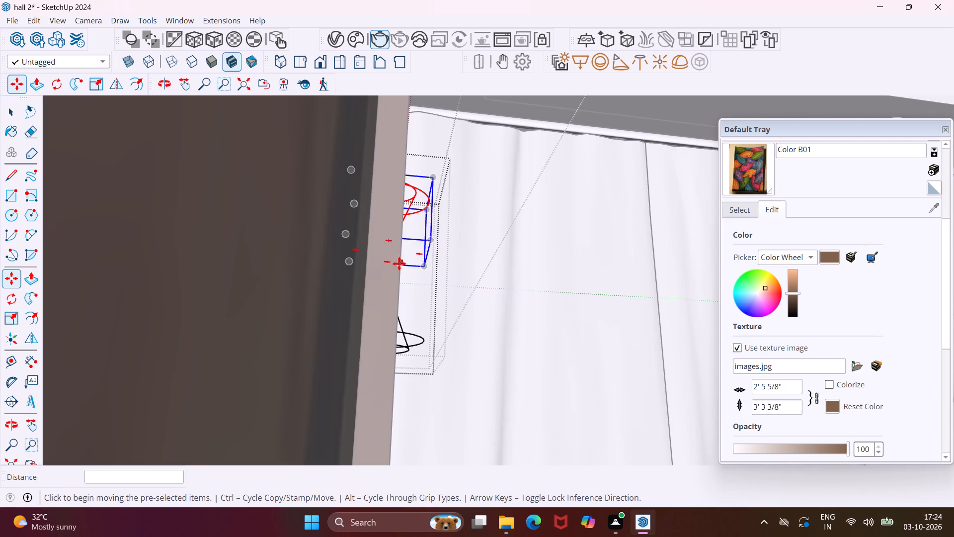
pyautogui.moveTo(406, 268); pyautogui.dragTo(347, 278, button='middle')
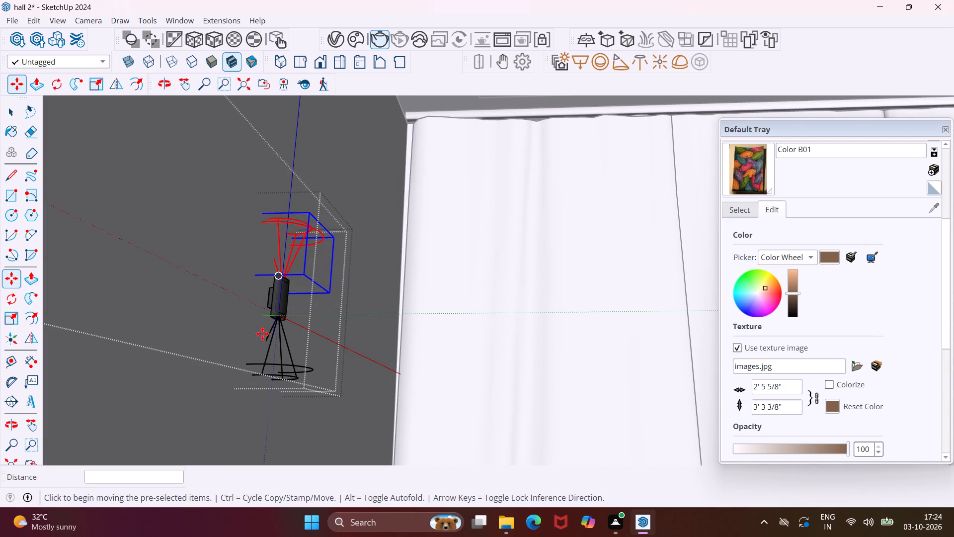
pyautogui.press('Escape')
pyautogui.press('space')
pyautogui.scroll(10, 271, 326)
pyautogui.moveTo(271, 325); pyautogui.dragTo(298, 294, button='middle')
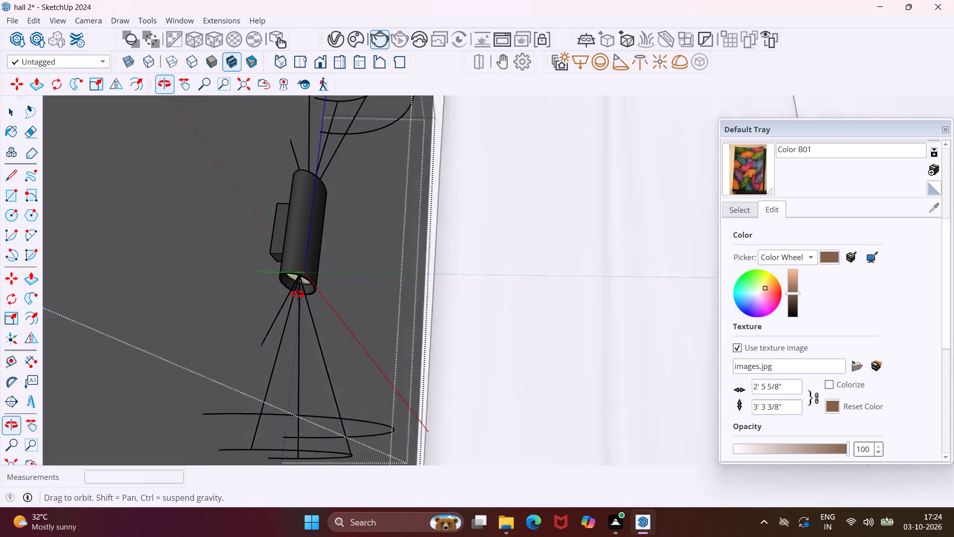
pyautogui.moveTo(298, 294); pyautogui.dragTo(301, 284, button='middle')
pyautogui.scroll(10, 305, 266)
pyautogui.click(320, 245)
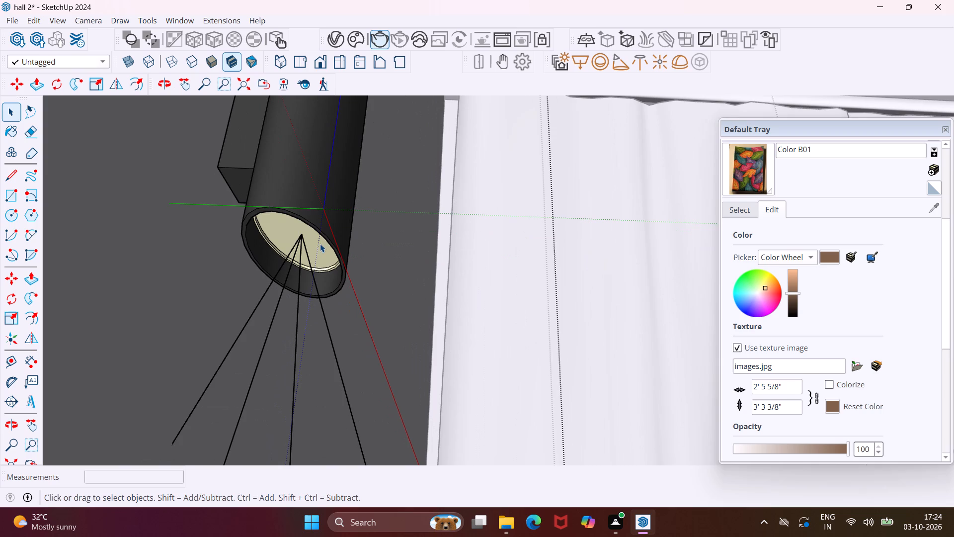
pyautogui.scroll(1, 319, 244)
pyautogui.moveTo(319, 244); pyautogui.dragTo(354, 218, button='middle')
pyautogui.scroll(5, 324, 238)
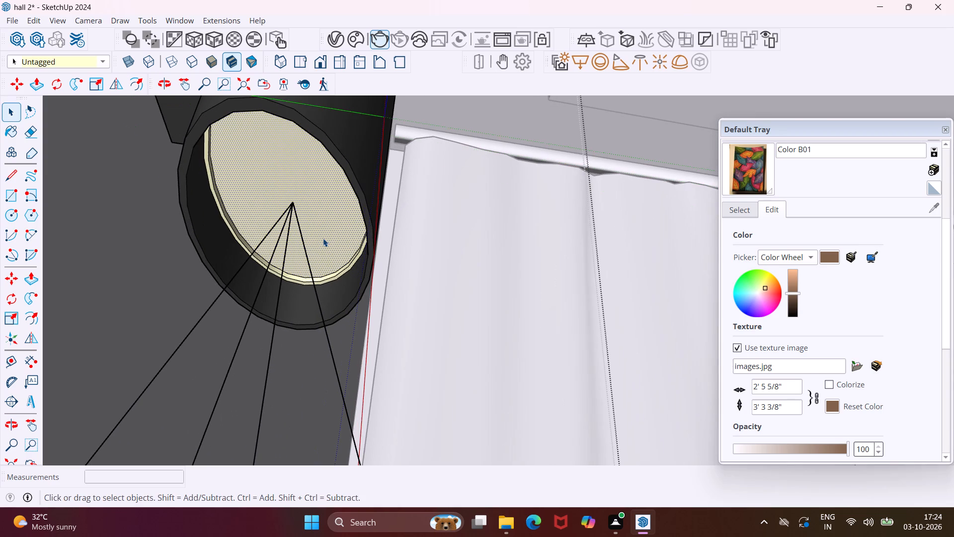
pyautogui.press('Delete')
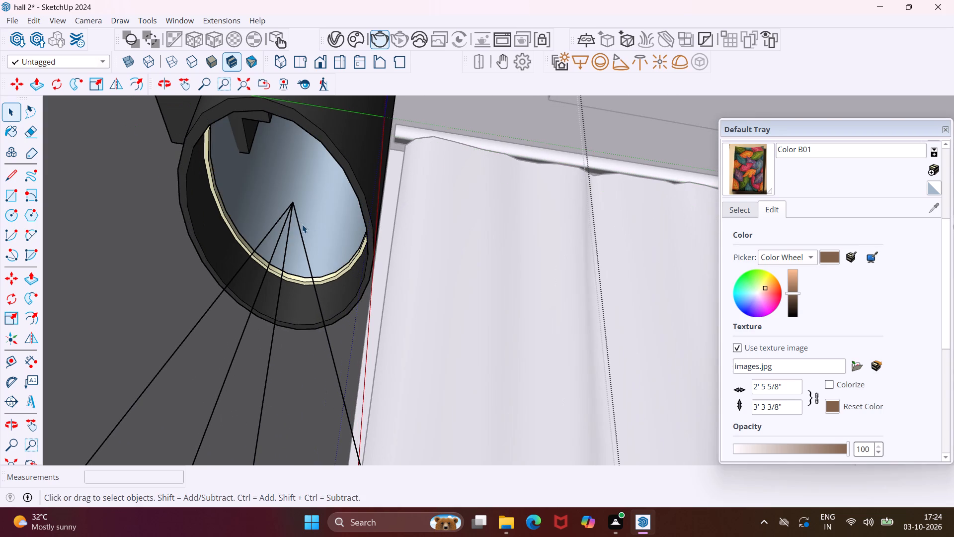
# Move the downward spot light by its apex about 3/8" up, deeper inside the wall light's lower opening, and close the light's groups.
pyautogui.click(293, 204)
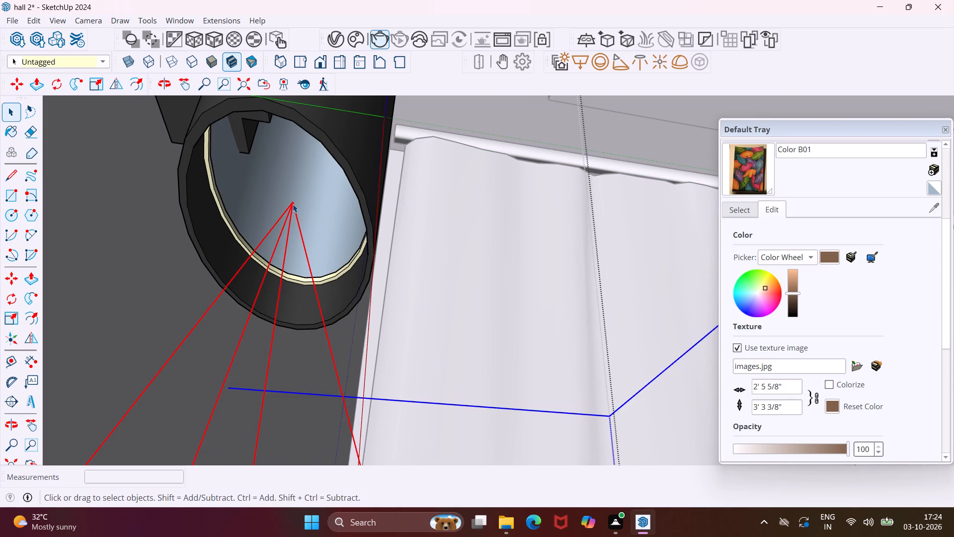
pyautogui.press('m')
pyautogui.click(293, 204)
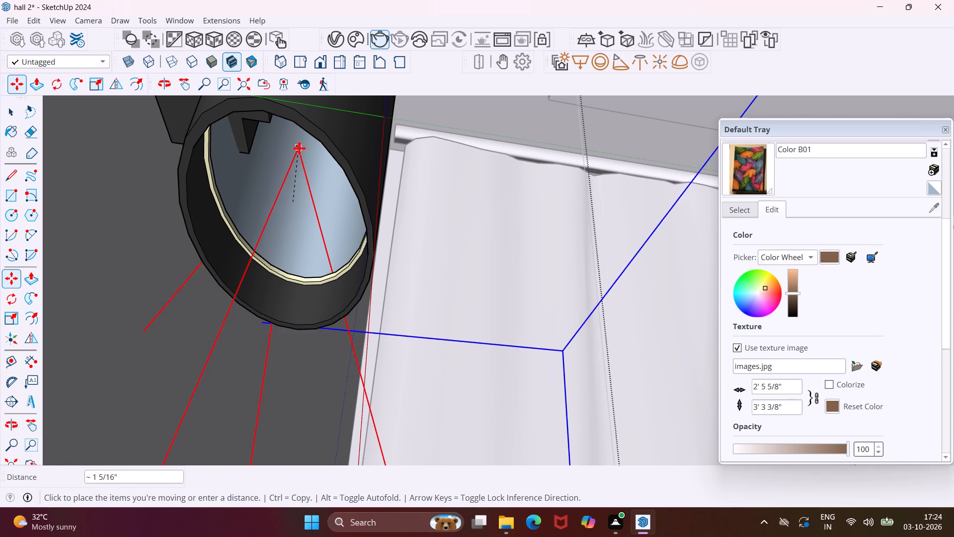
pyautogui.scroll(5, 299, 148)
pyautogui.moveTo(299, 148); pyautogui.dragTo(257, 157, button='middle')
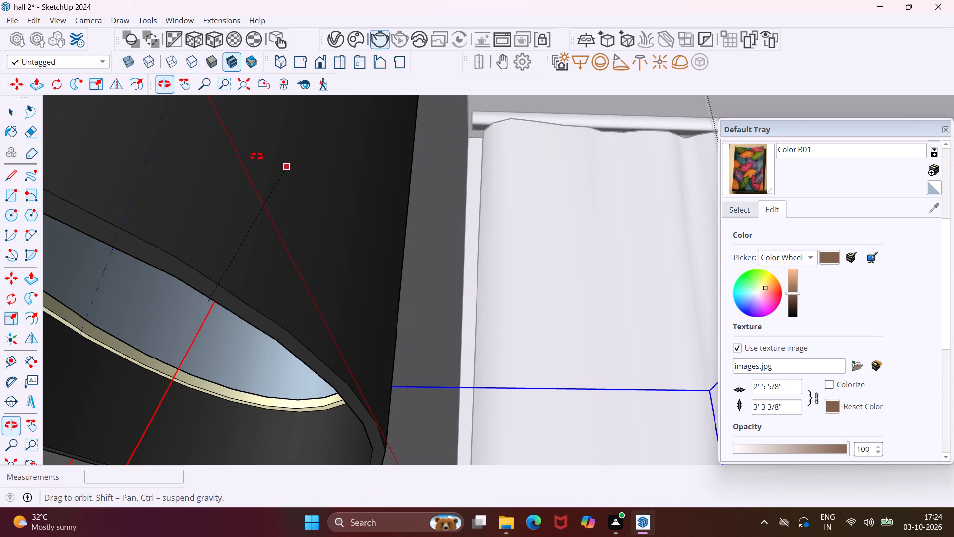
pyautogui.moveTo(257, 157); pyautogui.dragTo(284, 136, button='middle')
pyautogui.click(285, 134)
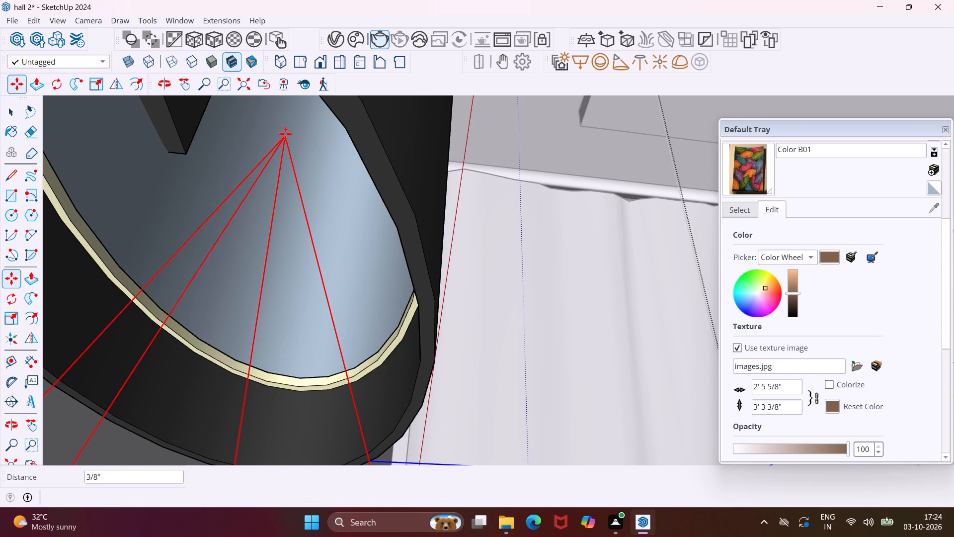
pyautogui.moveTo(285, 134); pyautogui.dragTo(240, 218, button='middle')
pyautogui.scroll(-18, 243, 173)
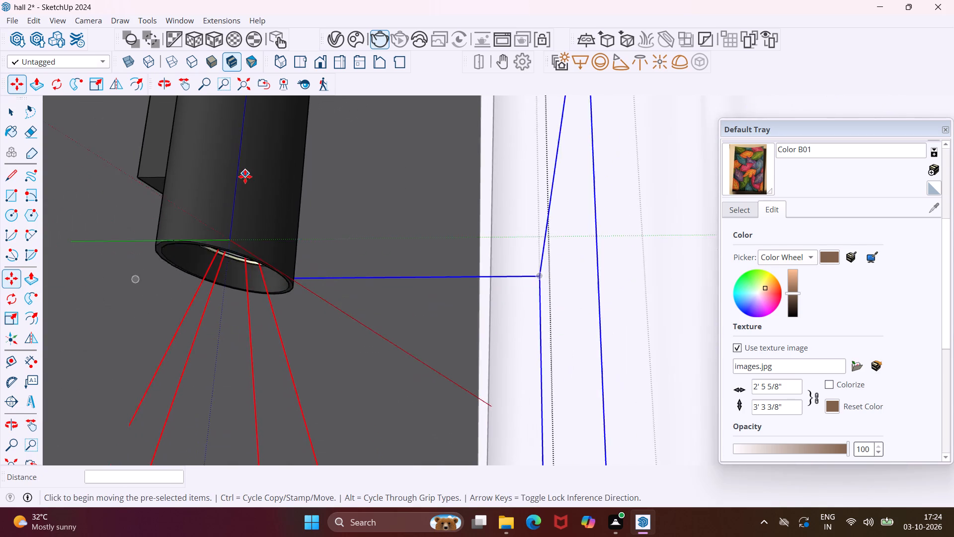
pyautogui.scroll(-13, 245, 177)
pyautogui.moveTo(246, 173); pyautogui.dragTo(320, 269, button='middle')
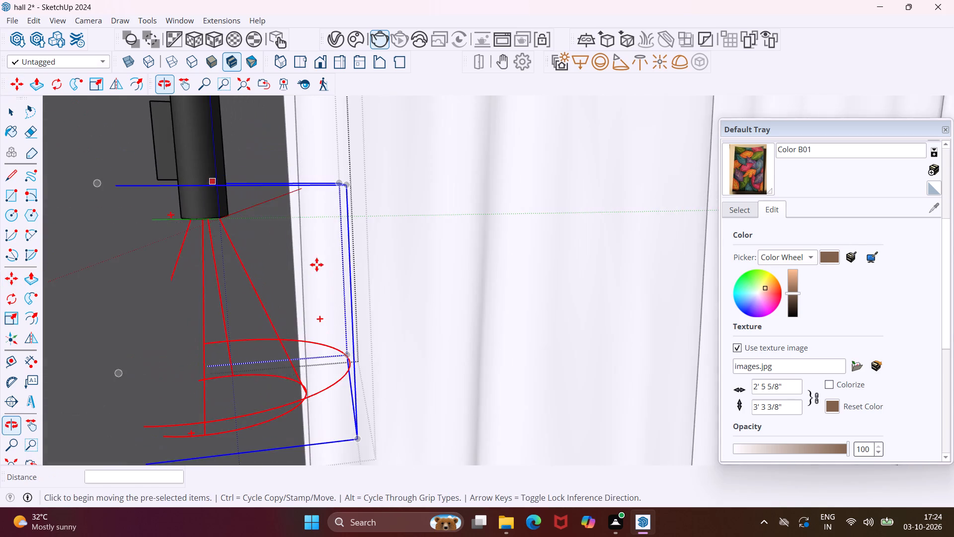
pyautogui.scroll(-6, 302, 252)
pyautogui.press('Escape')
pyautogui.press('space')
pyautogui.click(239, 220)
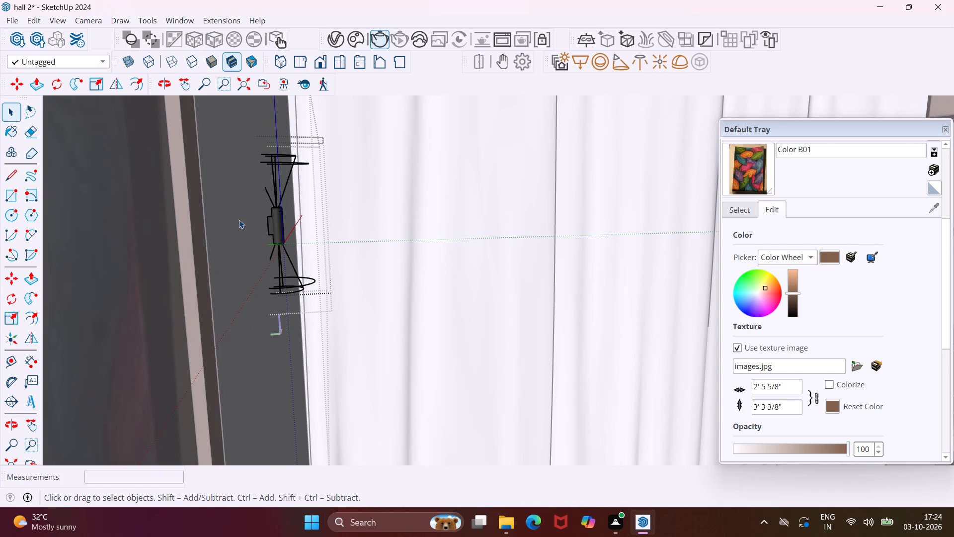
pyautogui.moveTo(239, 220); pyautogui.dragTo(213, 216, button='middle')
pyautogui.doubleClick(213, 216)
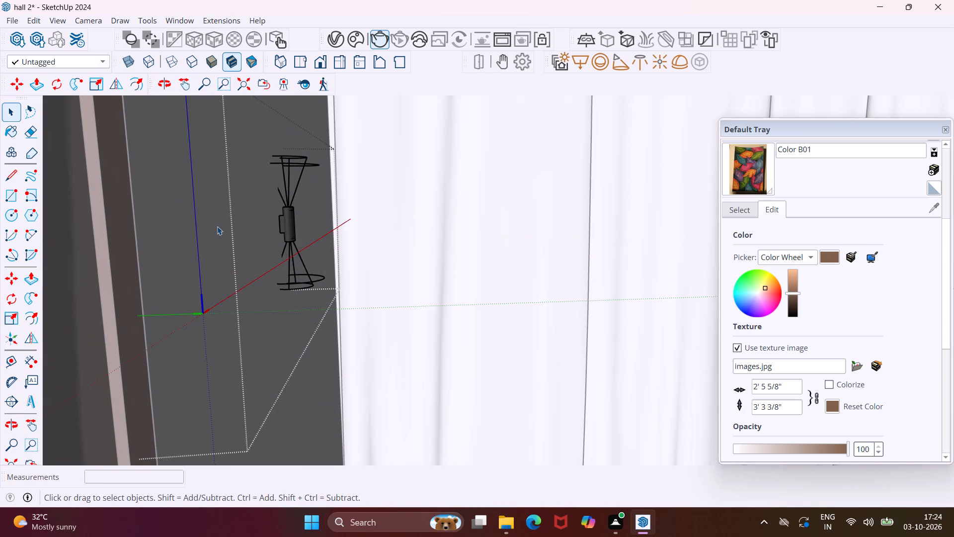
pyautogui.press('Escape')
pyautogui.press('space')
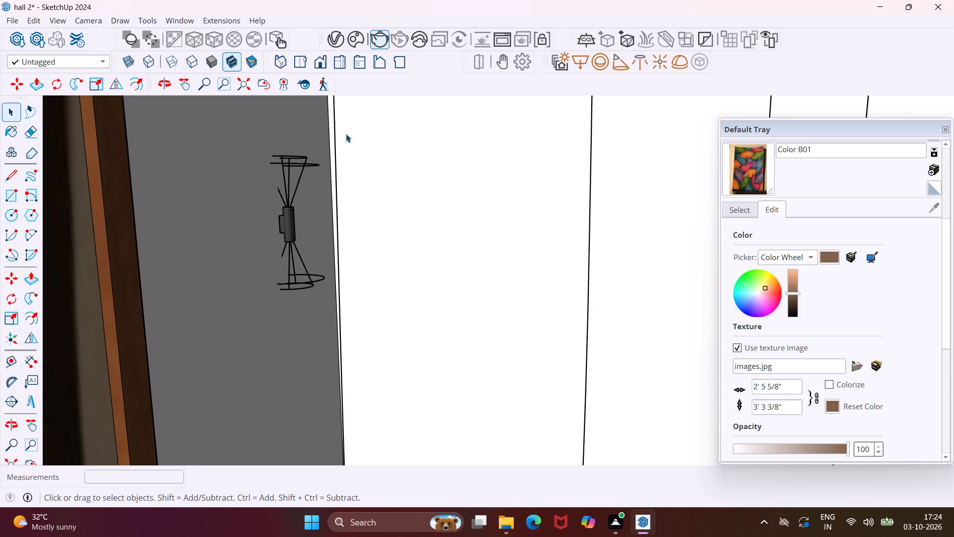
# Render the side wall's corner in V-Ray, examine the glow above and below the wall light, and close the render window.
pyautogui.click(384, 41)
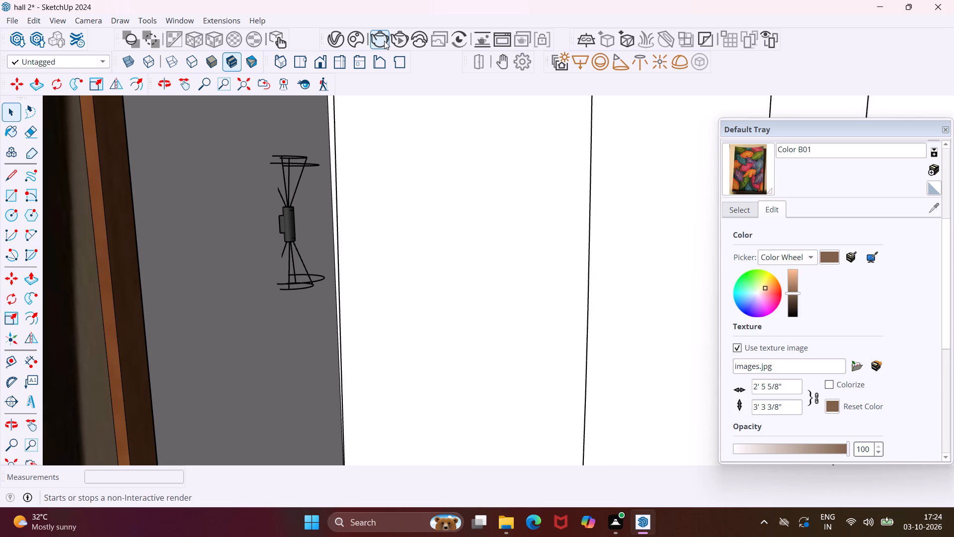
pyautogui.doubleClick(384, 41)
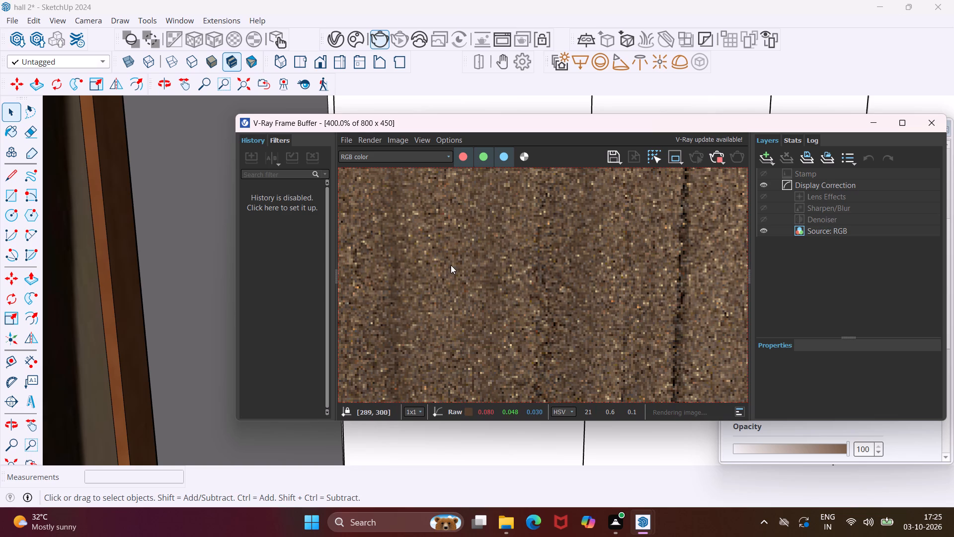
pyautogui.scroll(-4, 451, 265)
pyautogui.scroll(1, 496, 293)
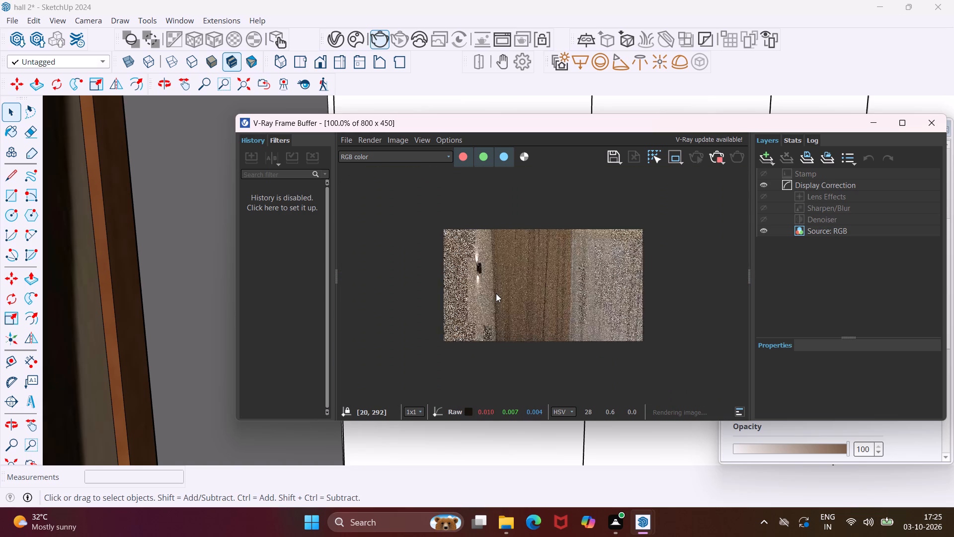
pyautogui.scroll(1, 496, 293)
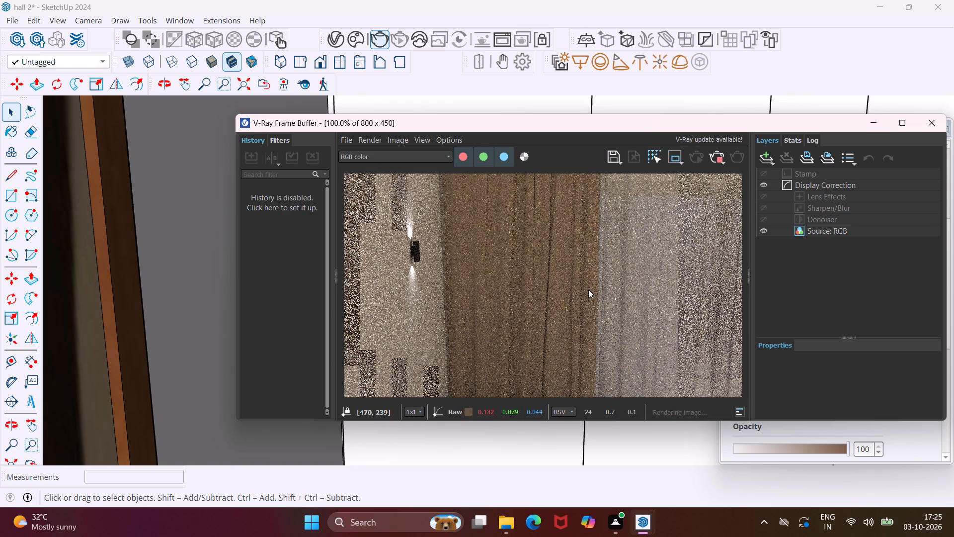
pyautogui.click(924, 128)
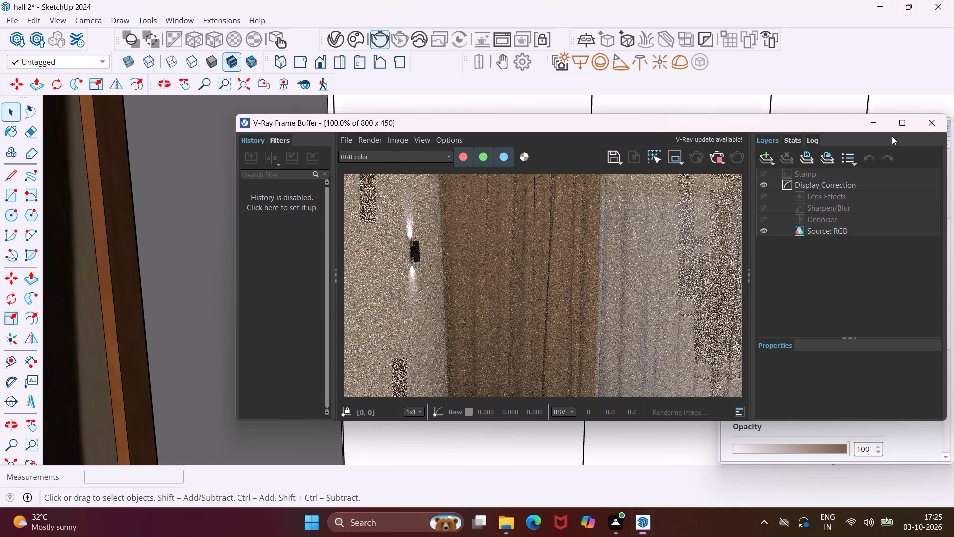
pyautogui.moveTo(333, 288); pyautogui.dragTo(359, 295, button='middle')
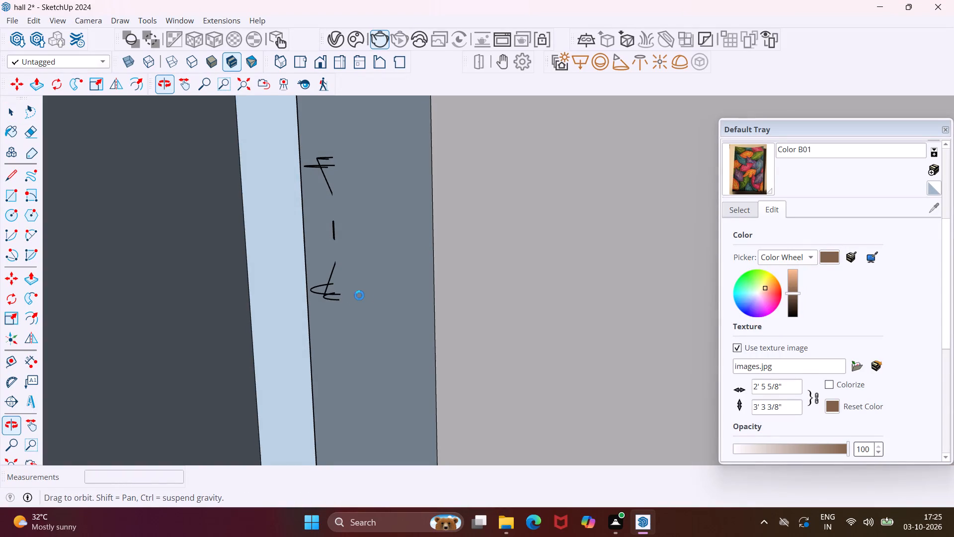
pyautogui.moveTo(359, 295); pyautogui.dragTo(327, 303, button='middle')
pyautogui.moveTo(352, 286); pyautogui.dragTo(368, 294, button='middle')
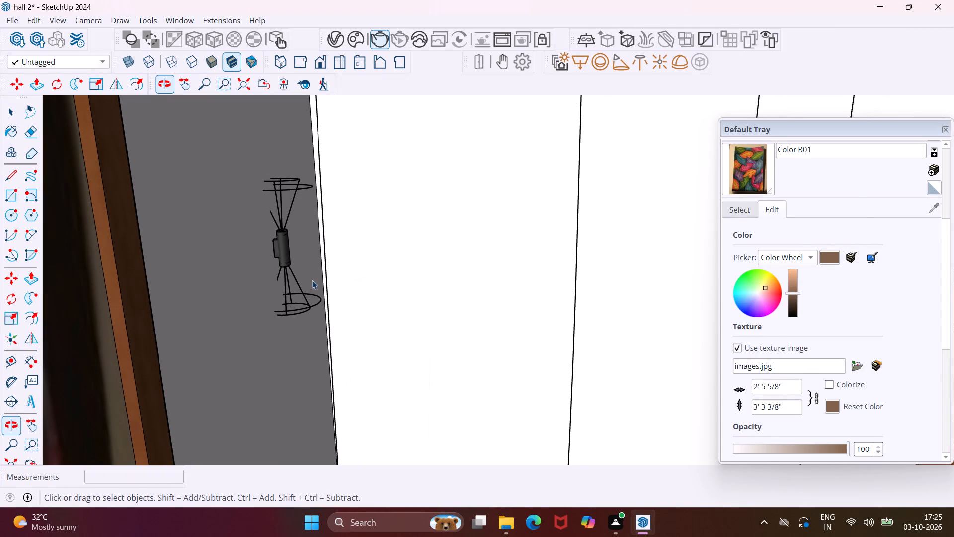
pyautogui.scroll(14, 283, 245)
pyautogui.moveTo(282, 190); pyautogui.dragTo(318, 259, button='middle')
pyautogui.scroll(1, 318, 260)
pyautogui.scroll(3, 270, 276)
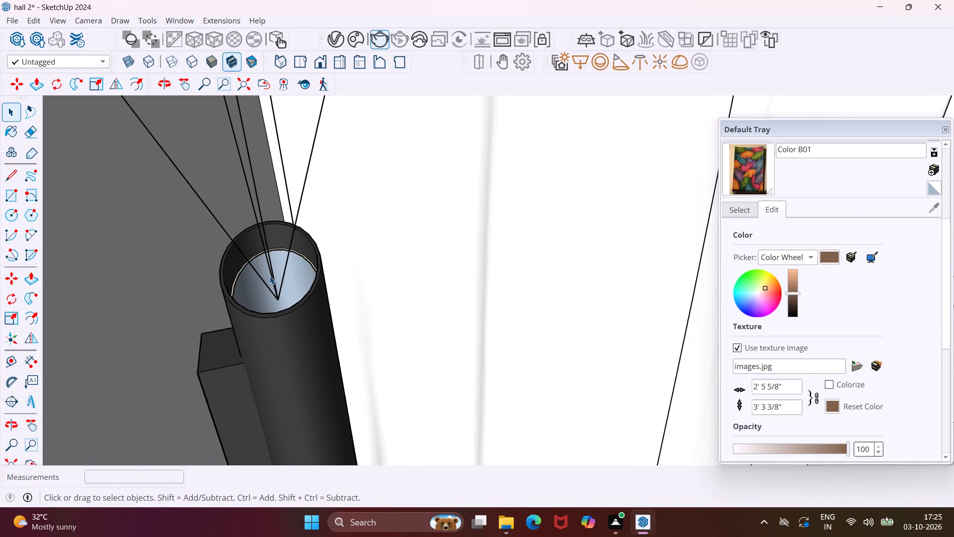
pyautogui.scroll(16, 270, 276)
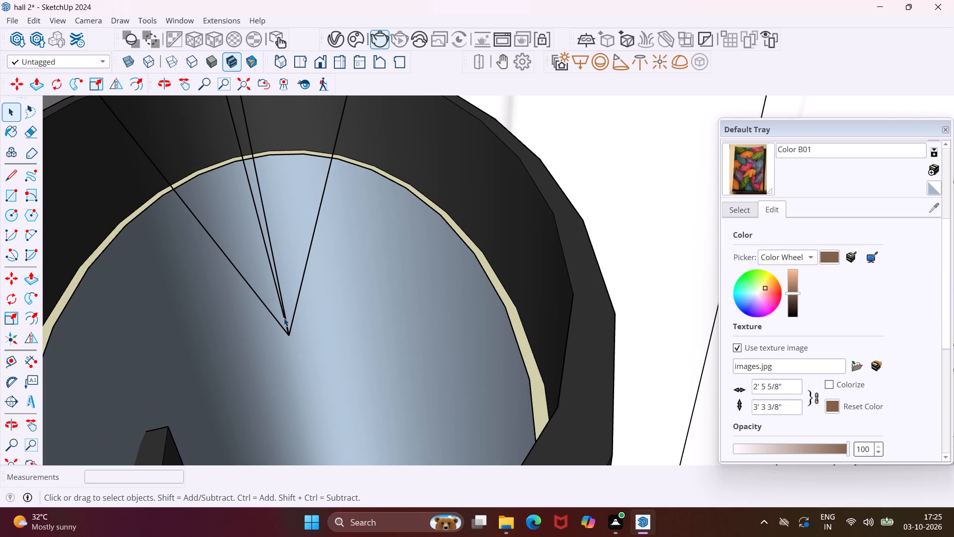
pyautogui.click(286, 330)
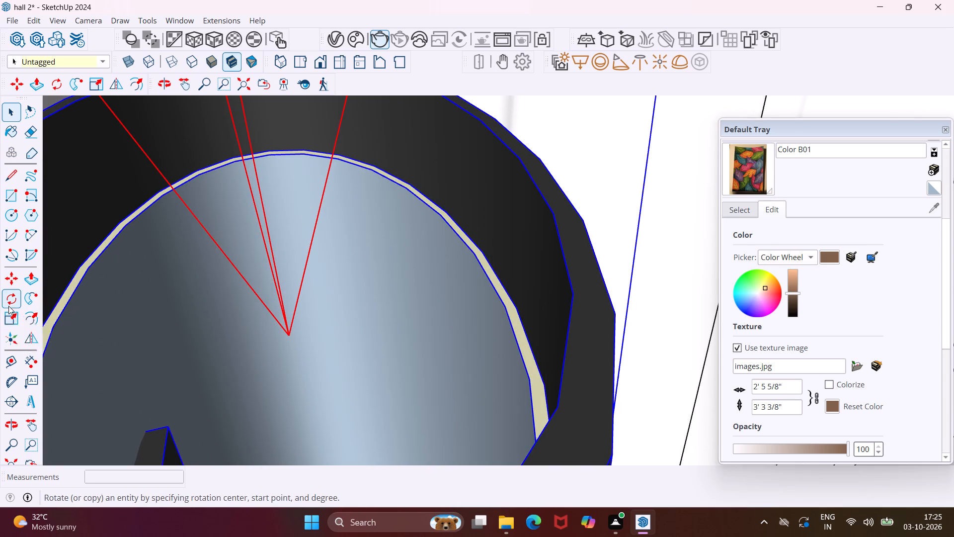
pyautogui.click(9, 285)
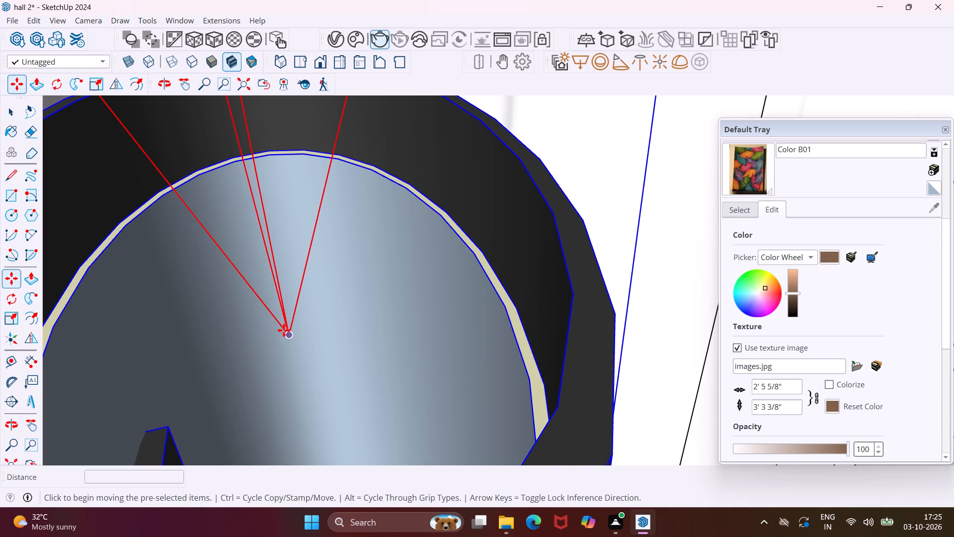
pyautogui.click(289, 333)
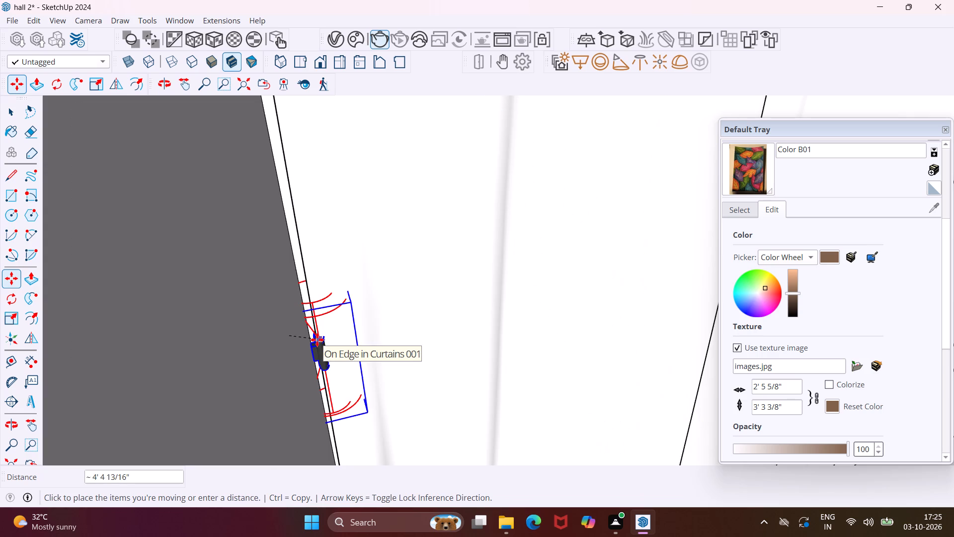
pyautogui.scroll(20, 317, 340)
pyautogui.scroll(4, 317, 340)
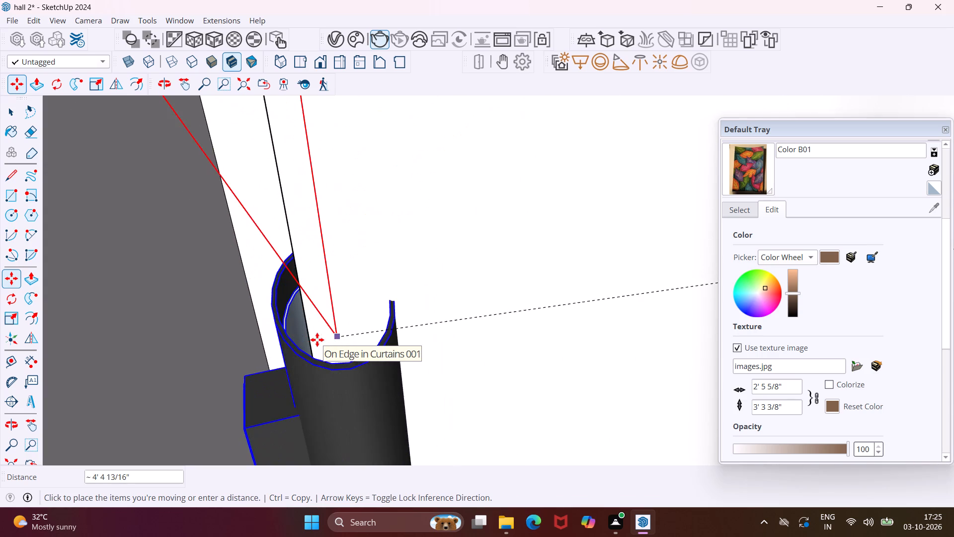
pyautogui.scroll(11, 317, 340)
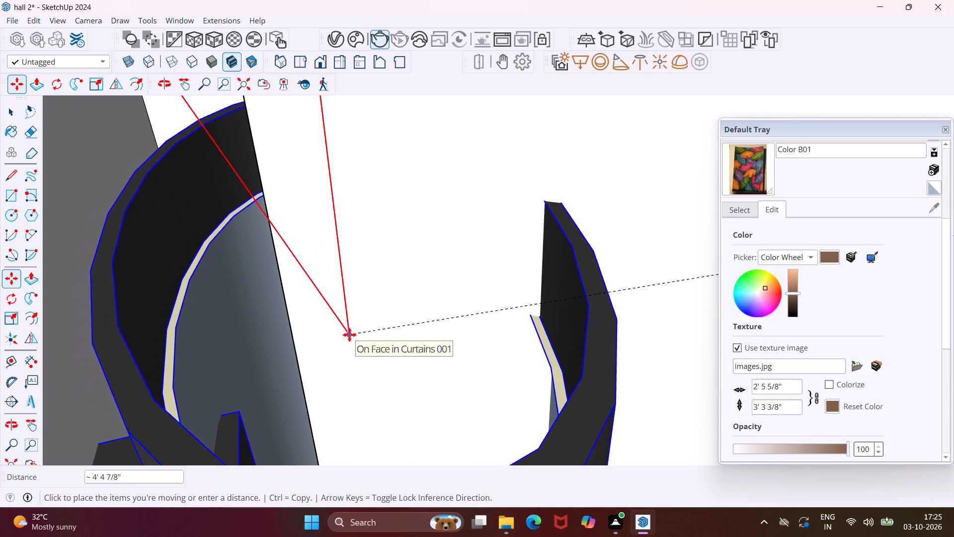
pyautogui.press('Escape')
# Undo the last edit made inside the wall light's group.
pyautogui.hotkey('ctrl', 'z')
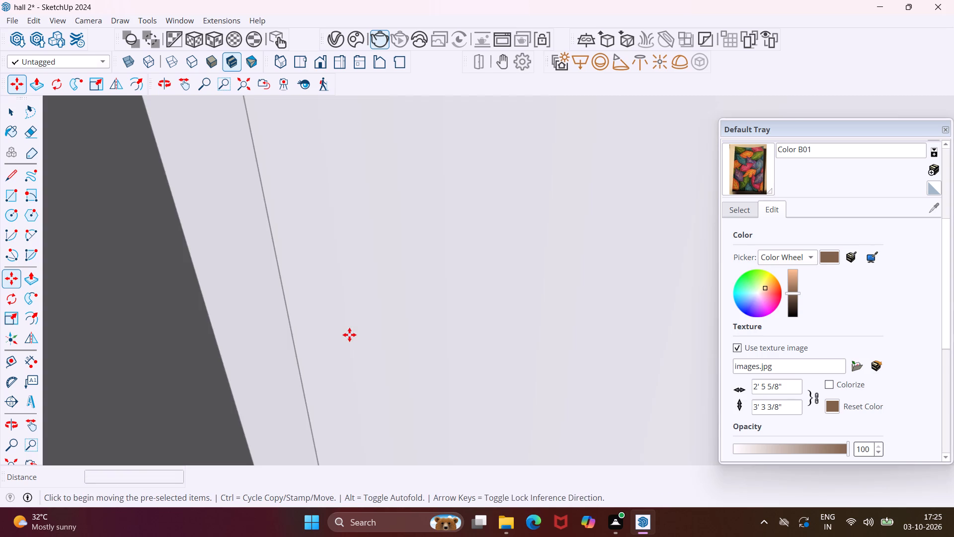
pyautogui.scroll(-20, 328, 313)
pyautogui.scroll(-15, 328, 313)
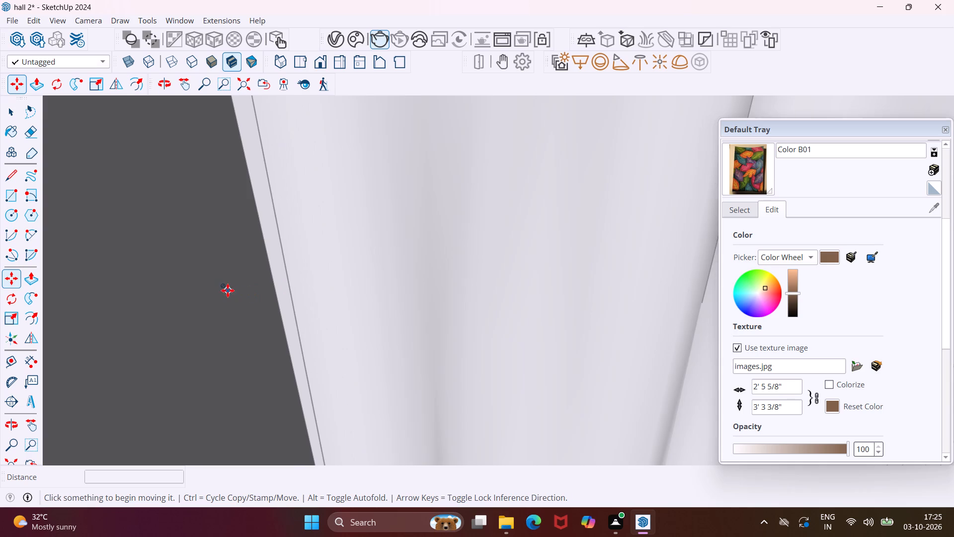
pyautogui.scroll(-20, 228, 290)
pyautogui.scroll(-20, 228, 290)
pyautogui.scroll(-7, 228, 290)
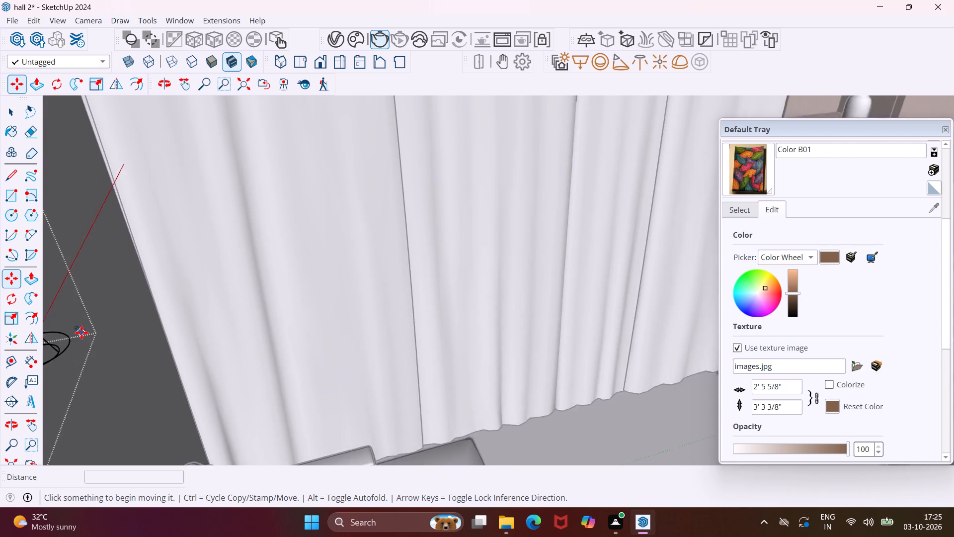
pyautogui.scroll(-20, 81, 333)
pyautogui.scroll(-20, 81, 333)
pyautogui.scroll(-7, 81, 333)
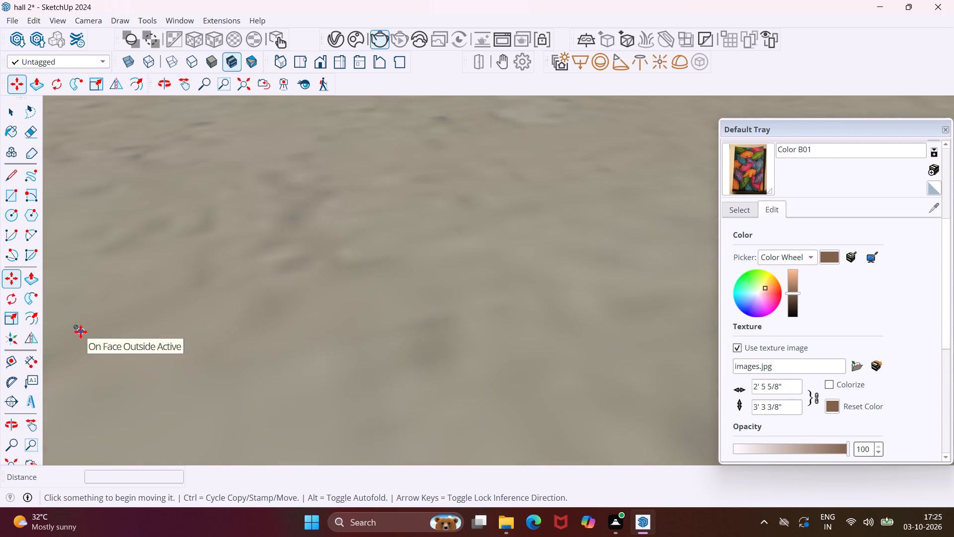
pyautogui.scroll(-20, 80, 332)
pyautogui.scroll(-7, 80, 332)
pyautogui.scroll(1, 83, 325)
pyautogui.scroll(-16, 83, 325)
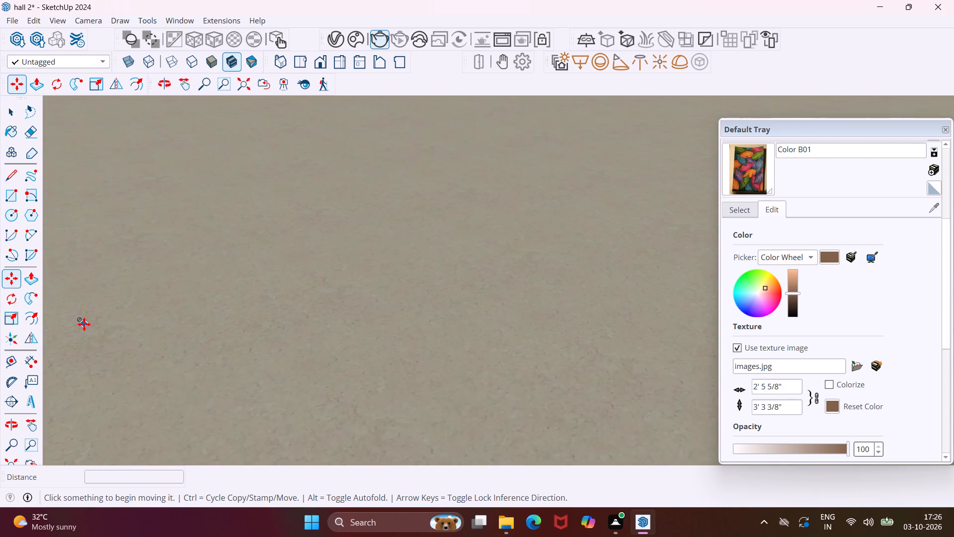
# Clear the selection and open the side wall light's group for editing.
pyautogui.scroll(-20, 84, 324)
pyautogui.scroll(-9, 84, 324)
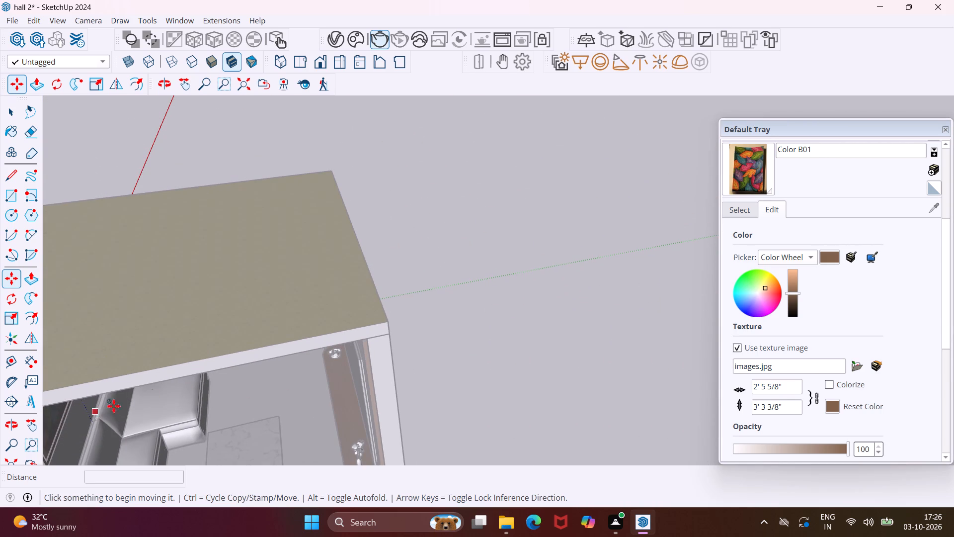
pyautogui.press('Escape')
pyautogui.press('space')
pyautogui.click(465, 309)
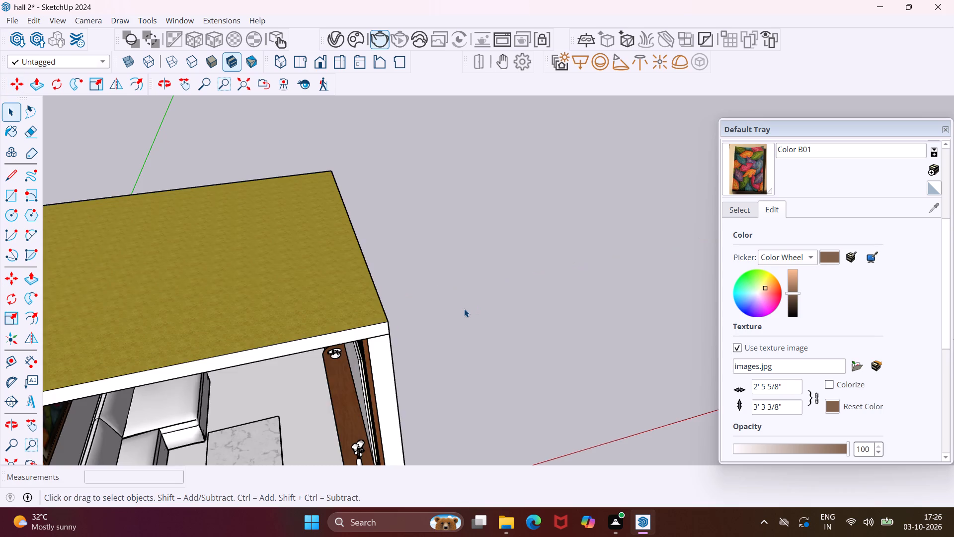
pyautogui.moveTo(464, 308); pyautogui.dragTo(540, 225, button='middle')
pyautogui.scroll(-6, 393, 263)
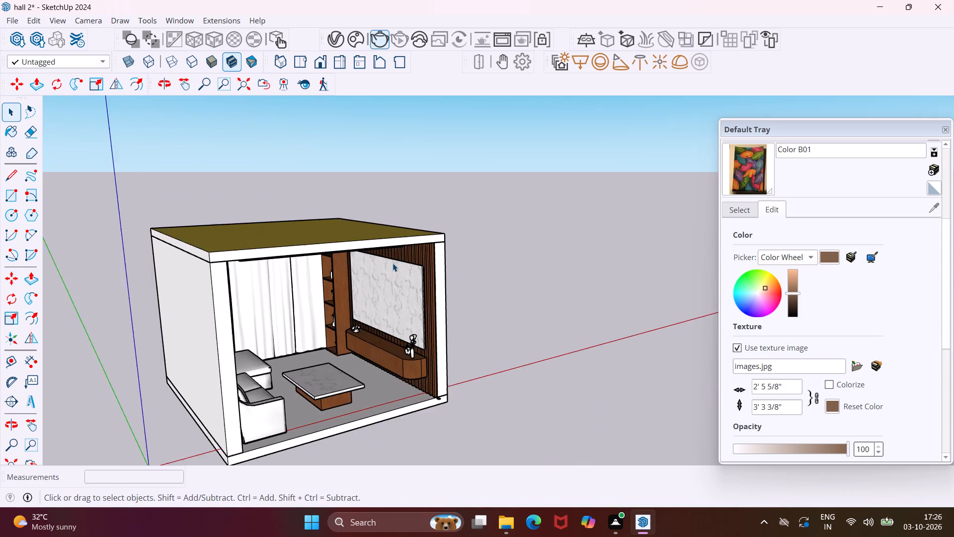
pyautogui.scroll(-3, 389, 265)
pyautogui.moveTo(323, 281); pyautogui.dragTo(251, 293, button='middle')
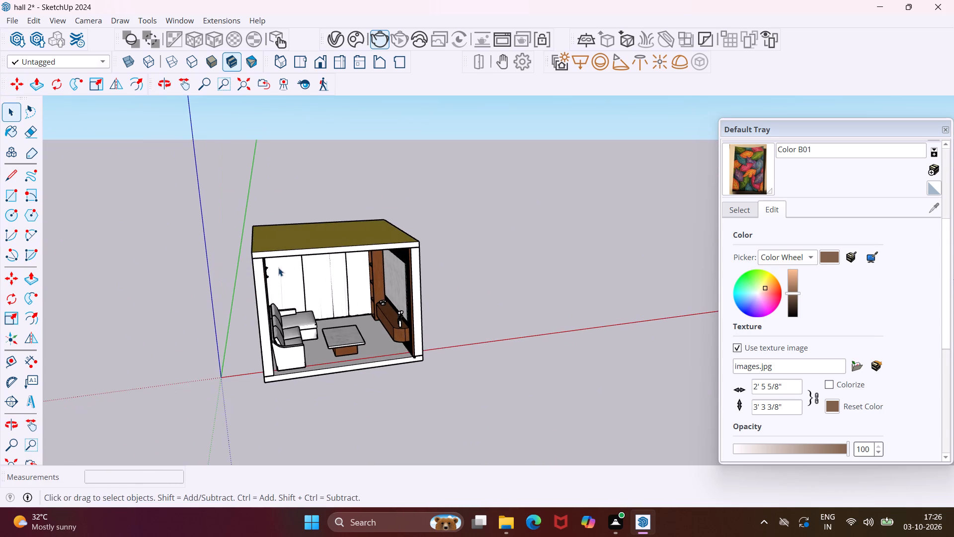
pyautogui.scroll(20, 269, 272)
pyautogui.moveTo(268, 273); pyautogui.dragTo(235, 273, button='middle')
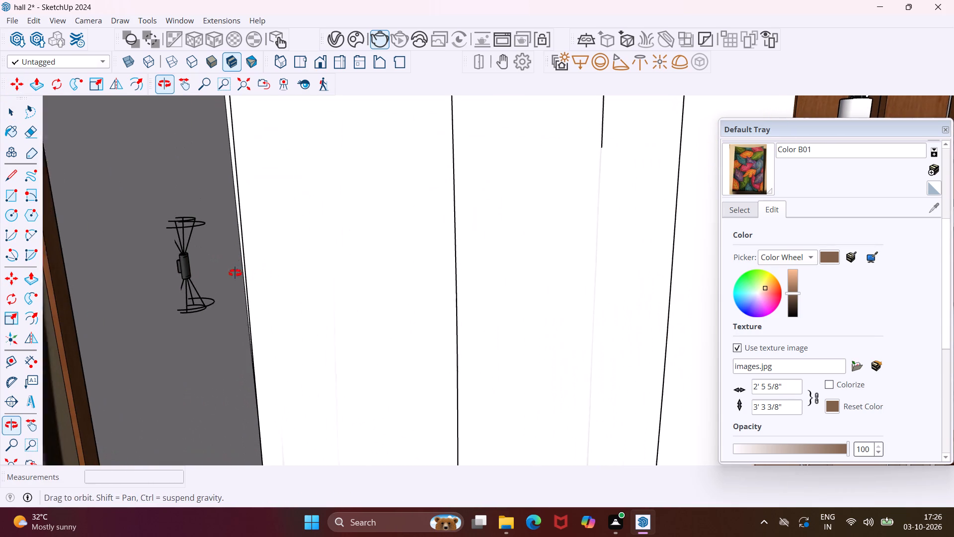
pyautogui.moveTo(235, 273); pyautogui.dragTo(235, 273, button='middle')
pyautogui.scroll(9, 186, 245)
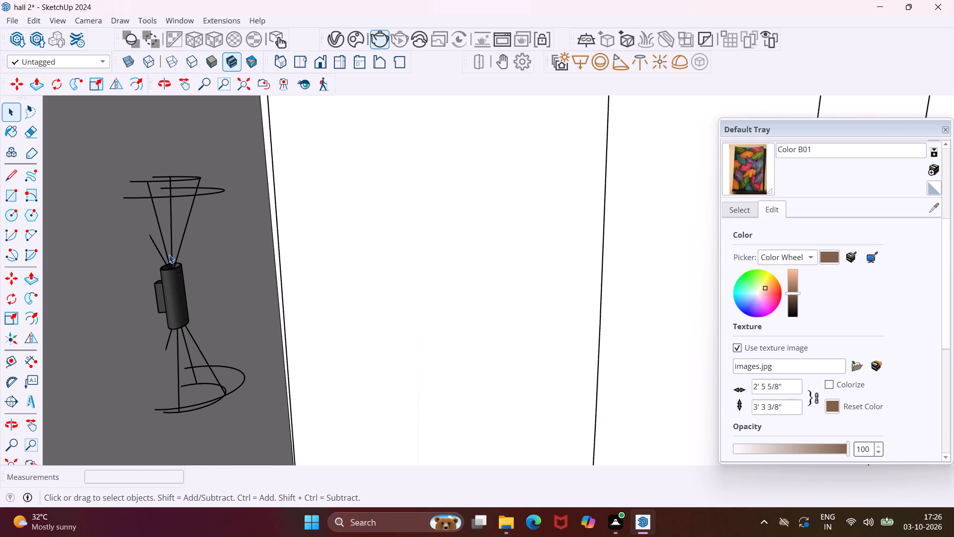
pyautogui.moveTo(168, 255); pyautogui.dragTo(205, 259, button='middle')
pyautogui.scroll(11, 147, 275)
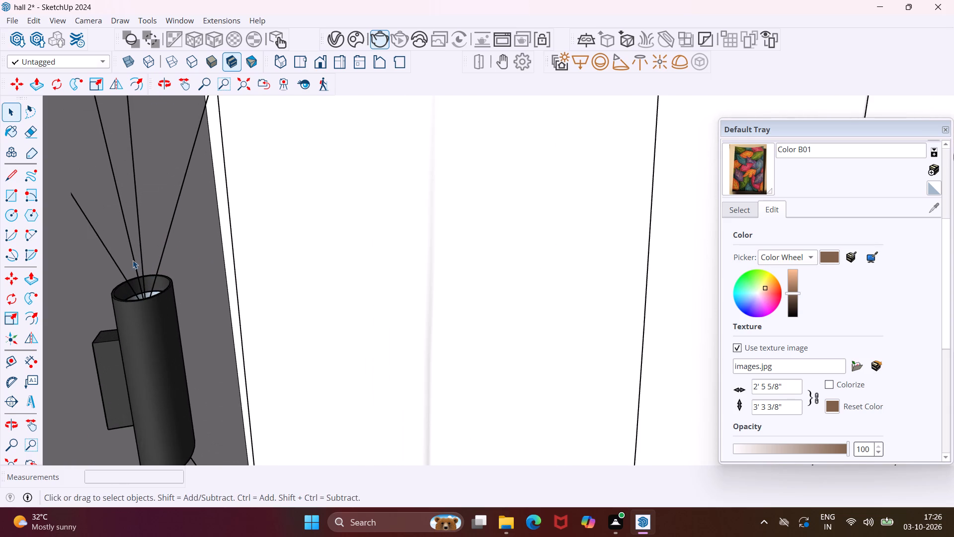
pyautogui.click(130, 254)
pyautogui.scroll(5, 130, 254)
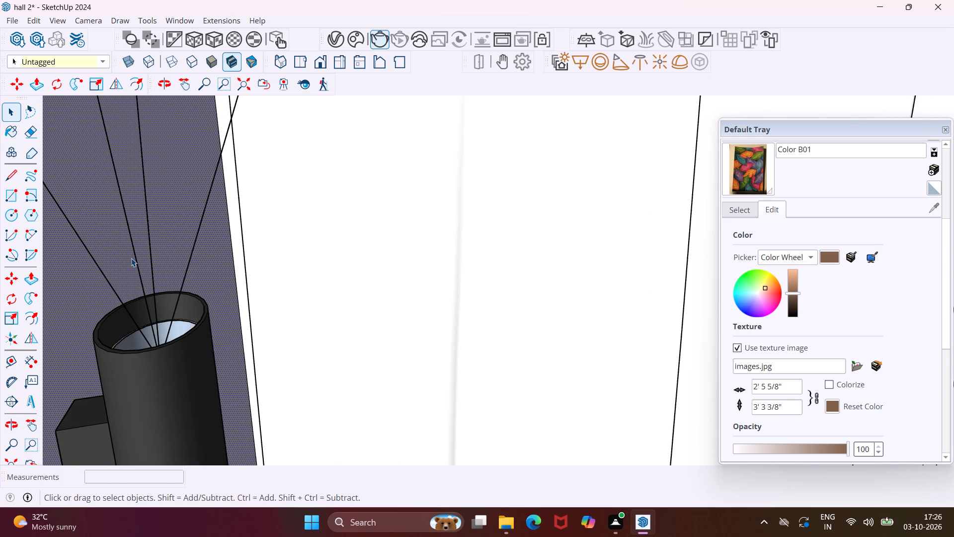
pyautogui.click(139, 266)
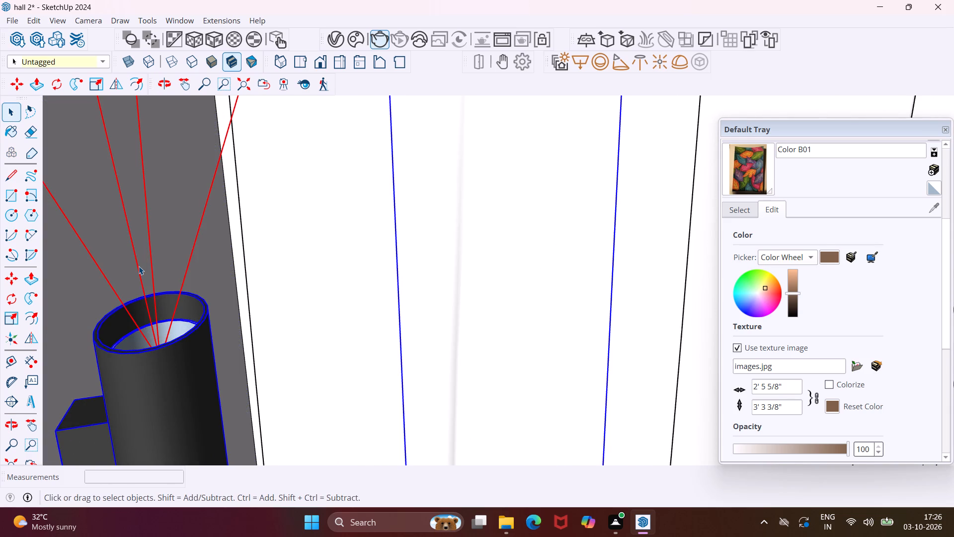
pyautogui.scroll(5, 139, 266)
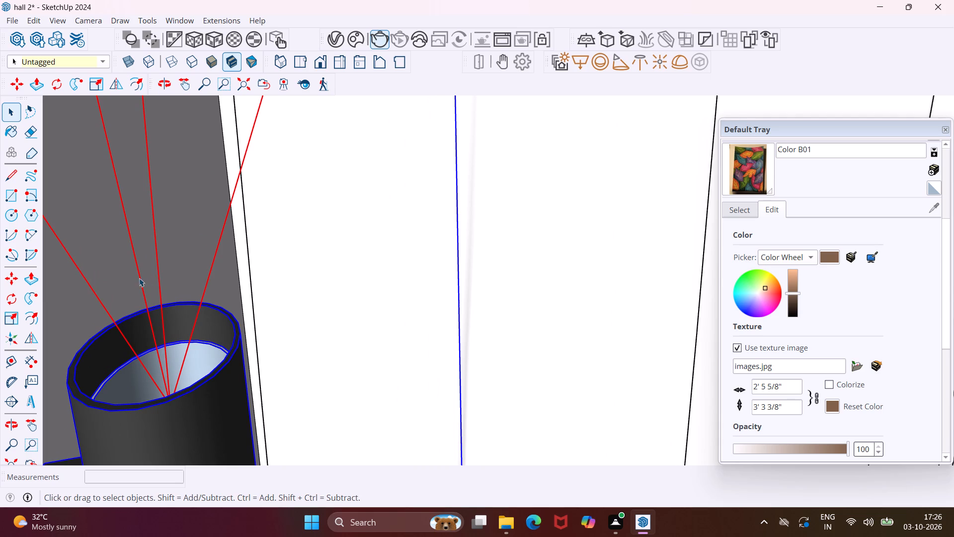
pyautogui.doubleClick(139, 280)
pyautogui.click(139, 280)
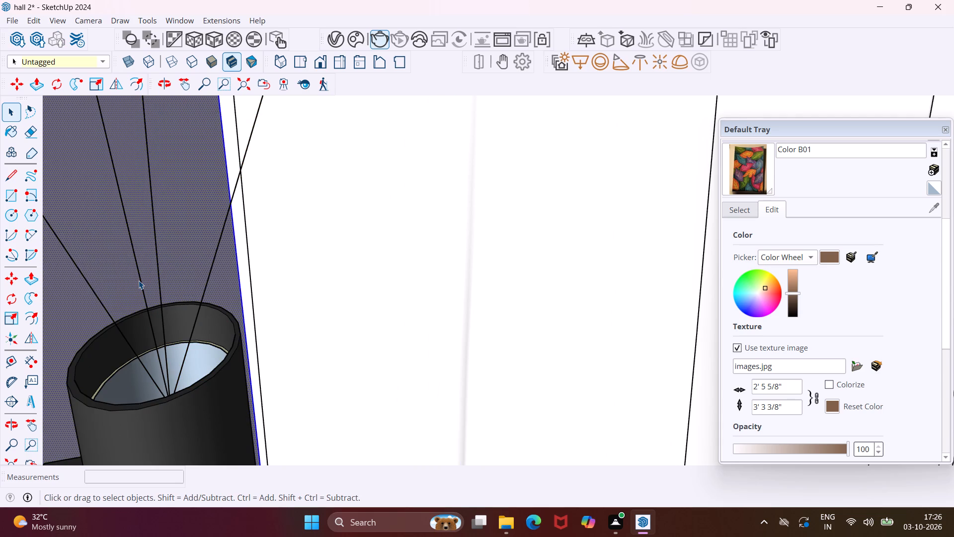
pyautogui.doubleClick(142, 283)
pyautogui.click(142, 283)
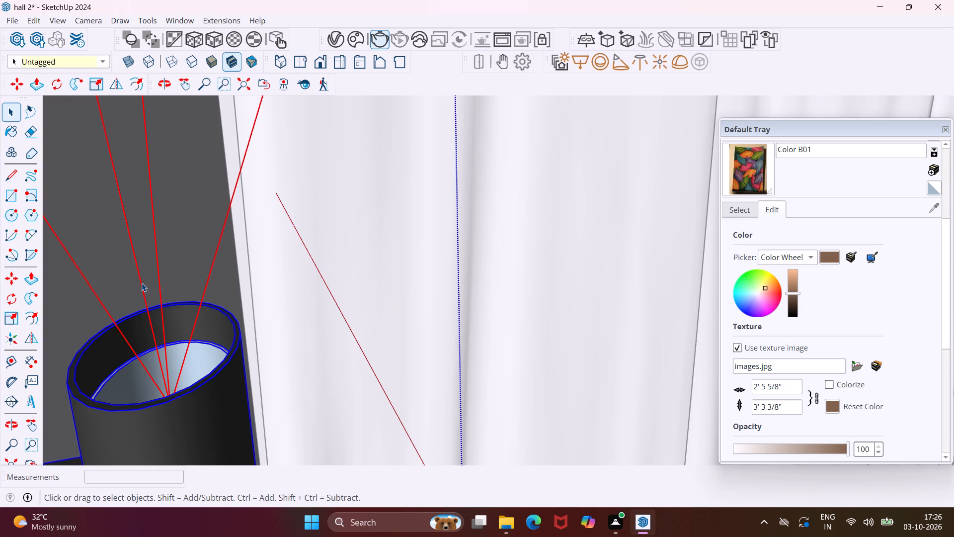
# Move the upward spot light by its apex 3/16" along the green axis, away from the wall light's mounting bracket.
pyautogui.scroll(4, 146, 337)
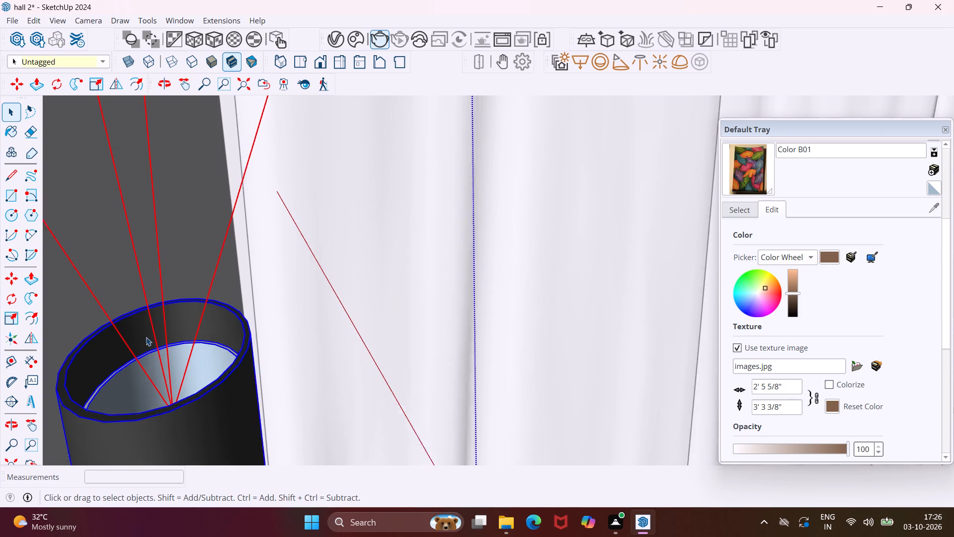
pyautogui.scroll(1, 146, 337)
pyautogui.tripleClick(167, 368)
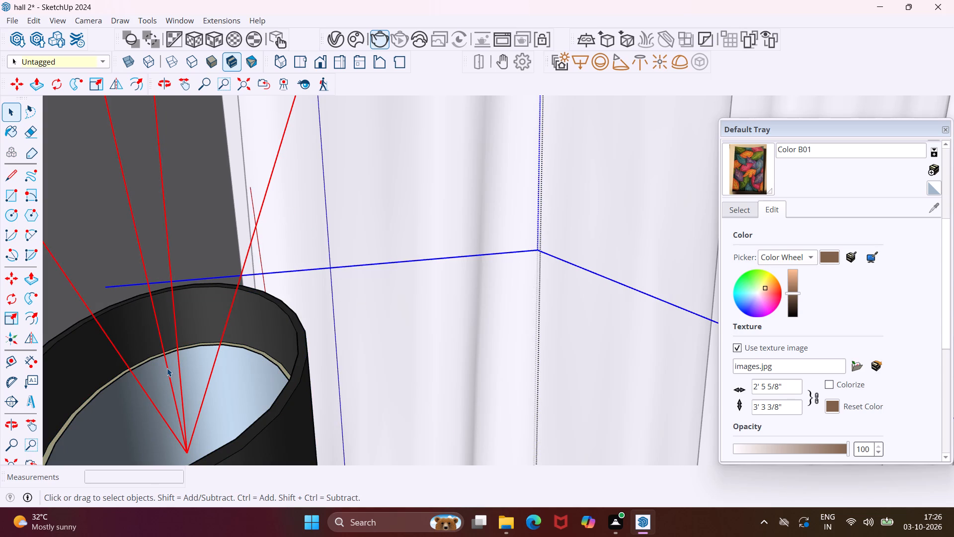
pyautogui.press('m')
pyautogui.click(186, 450)
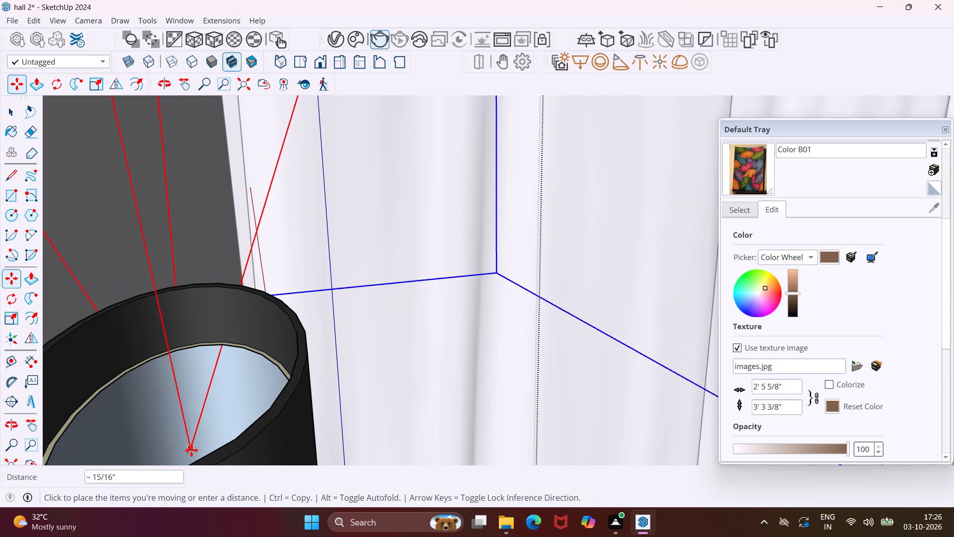
pyautogui.scroll(9, 202, 451)
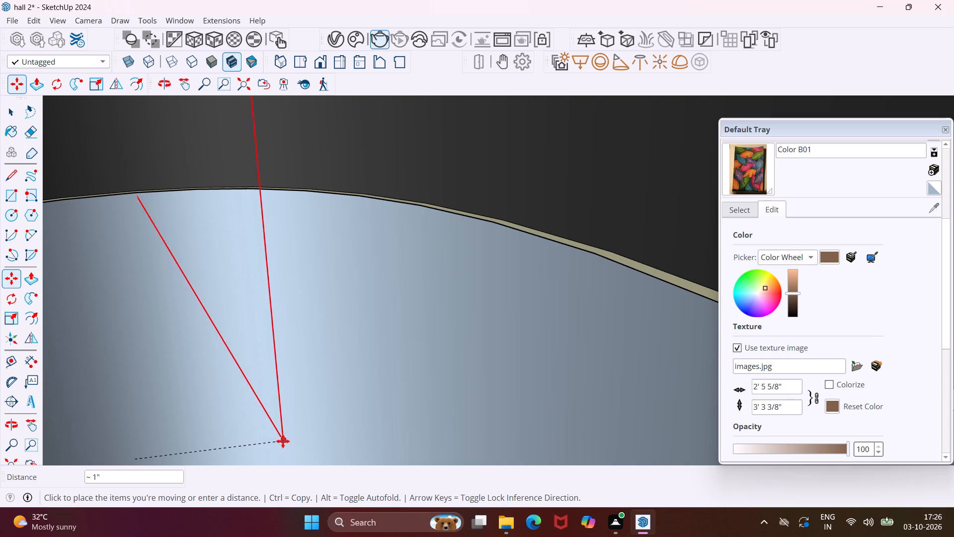
pyautogui.scroll(-6, 284, 441)
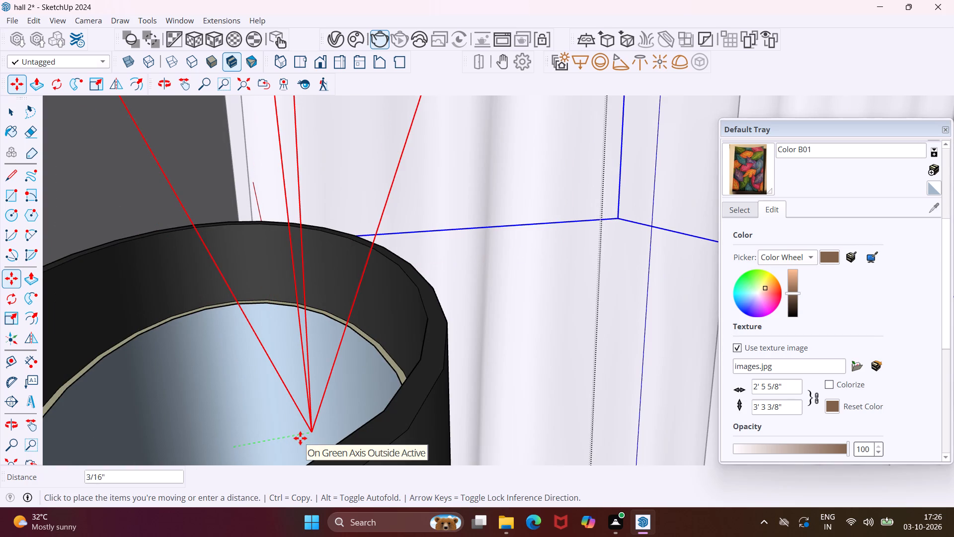
pyautogui.click(300, 438)
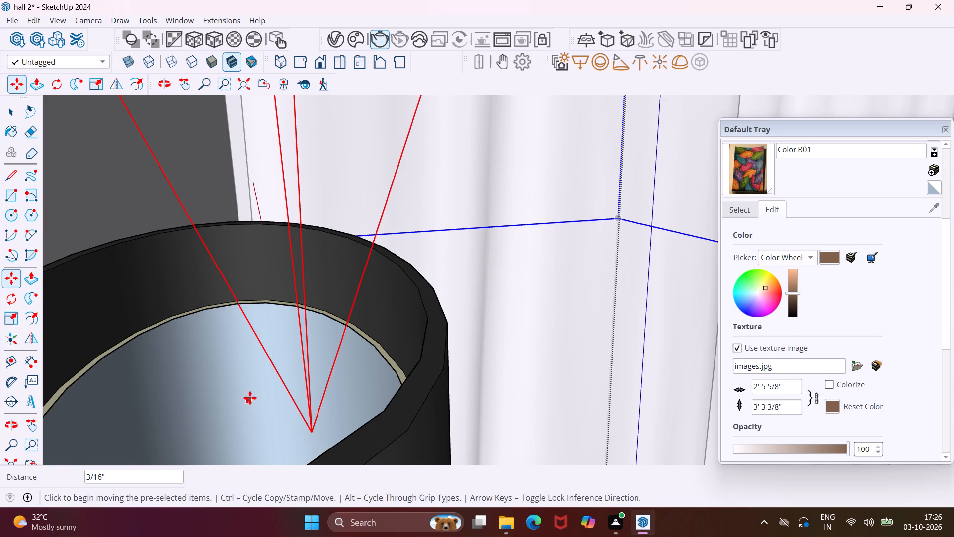
pyautogui.scroll(-14, 249, 398)
pyautogui.moveTo(248, 395); pyautogui.dragTo(238, 378, button='middle')
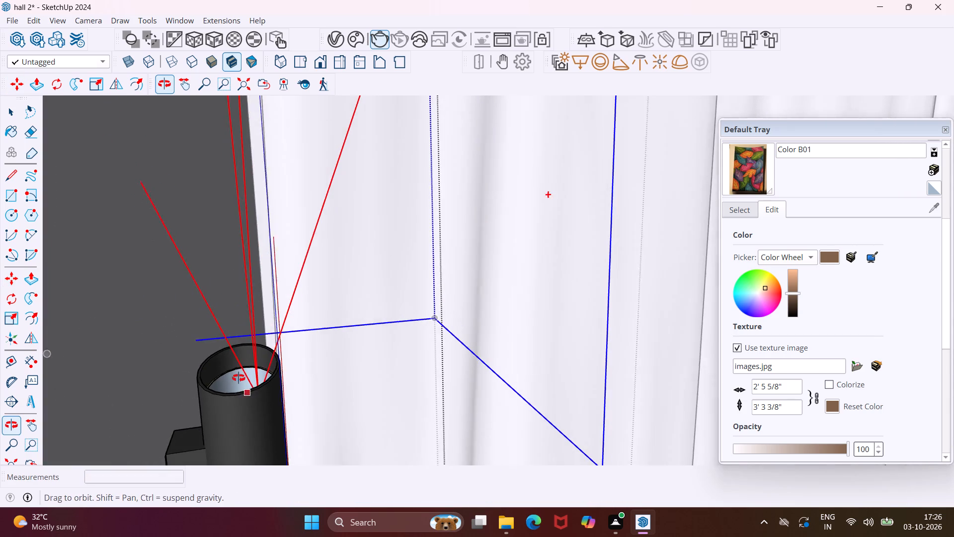
pyautogui.moveTo(238, 378); pyautogui.dragTo(238, 372, button='middle')
pyautogui.scroll(-6, 238, 369)
pyautogui.moveTo(254, 388); pyautogui.dragTo(248, 342, button='middle')
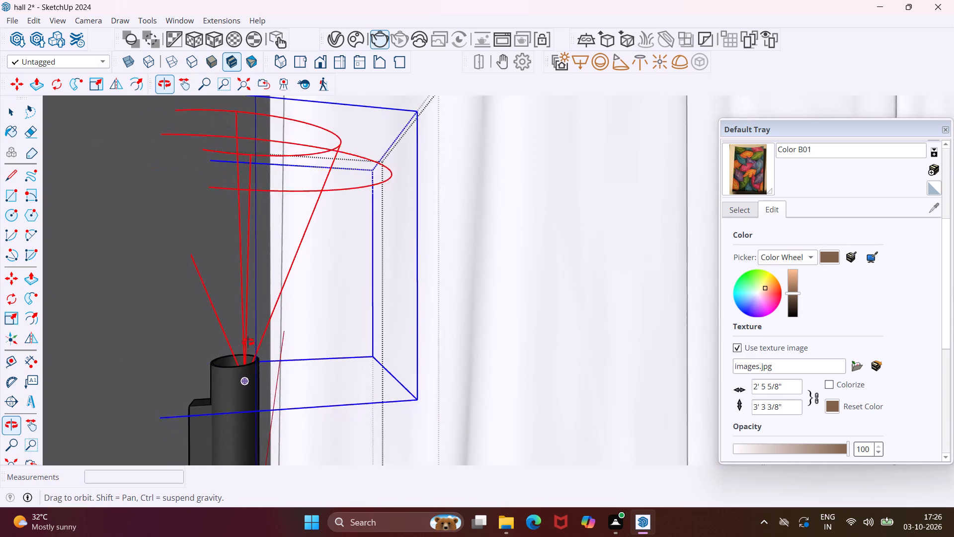
pyautogui.moveTo(248, 342); pyautogui.dragTo(247, 316, button='middle')
pyautogui.scroll(-6, 247, 316)
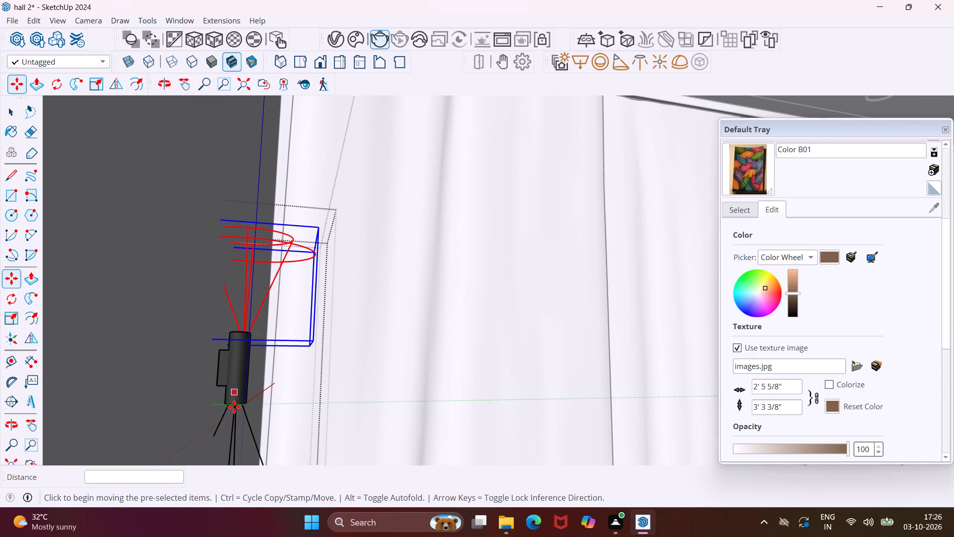
pyautogui.press('Escape')
pyautogui.press('space')
# Move the downward spot light by its apex 3/16" along the green axis, away from the mounting bracket.
pyautogui.scroll(10, 232, 418)
pyautogui.moveTo(245, 413); pyautogui.dragTo(237, 409, button='middle')
pyautogui.scroll(9, 216, 364)
pyautogui.scroll(-4, 242, 307)
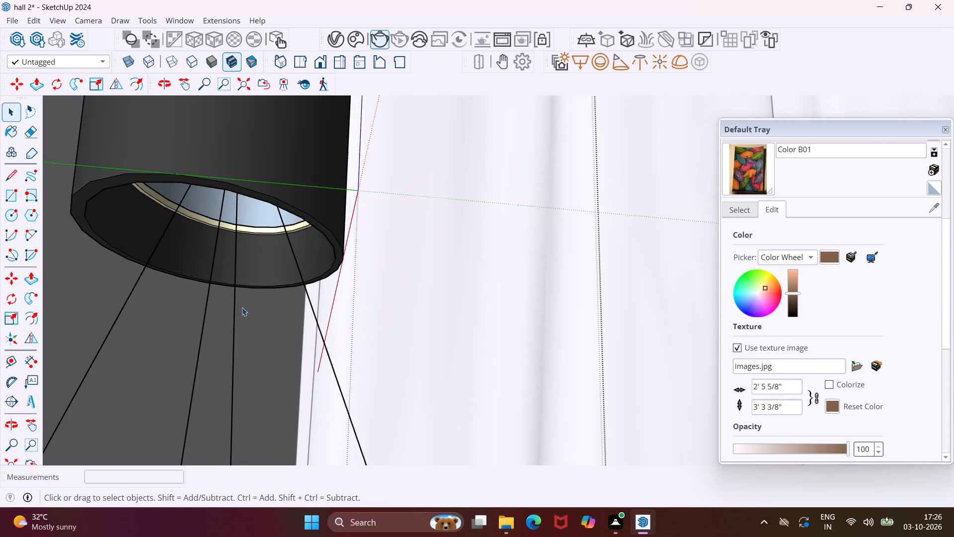
pyautogui.moveTo(240, 279); pyautogui.dragTo(252, 207, button='middle')
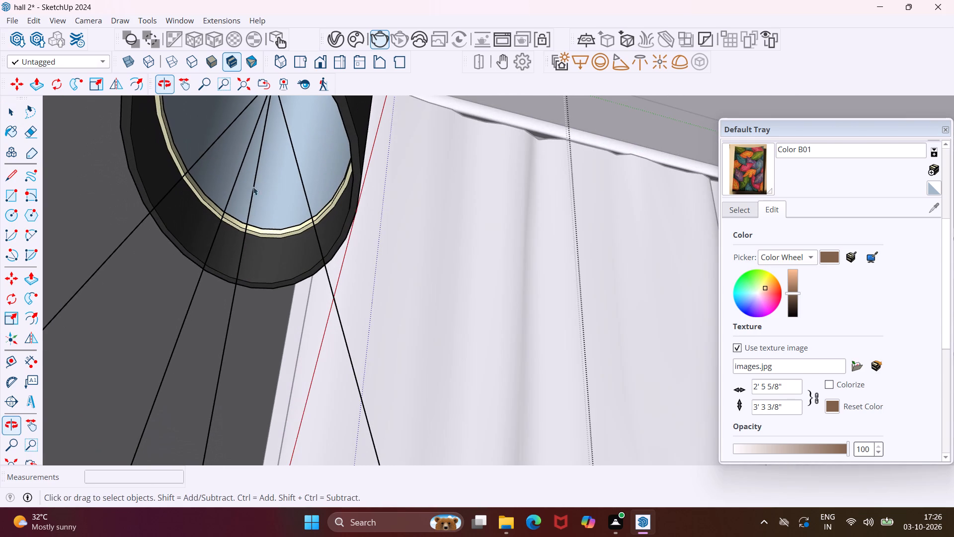
pyautogui.click(191, 84)
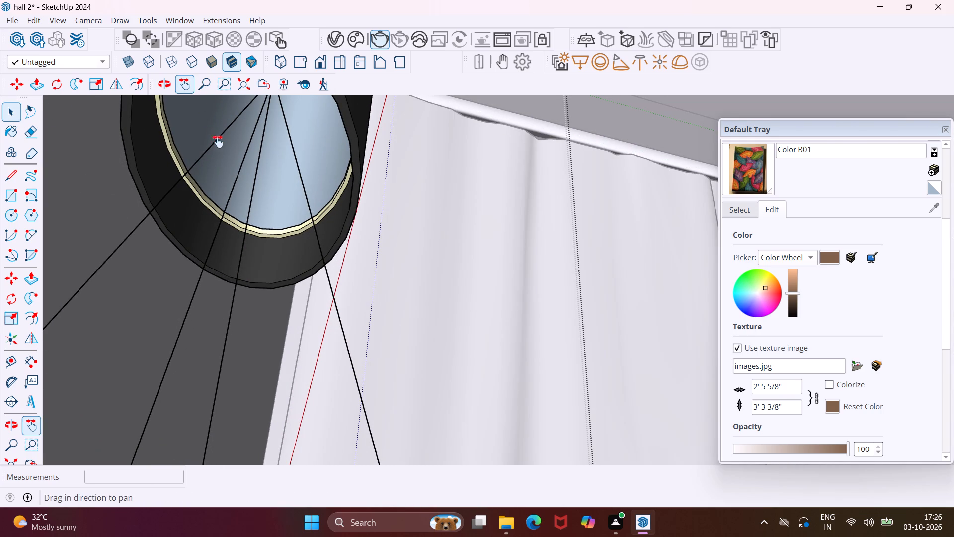
pyautogui.moveTo(219, 146); pyautogui.dragTo(217, 198)
pyautogui.press('Escape')
pyautogui.press('space')
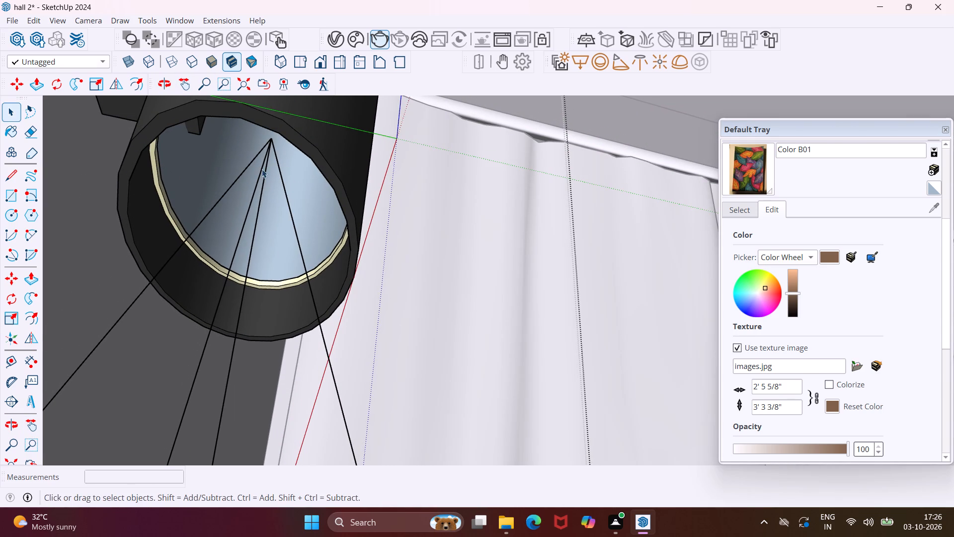
pyautogui.click(266, 164)
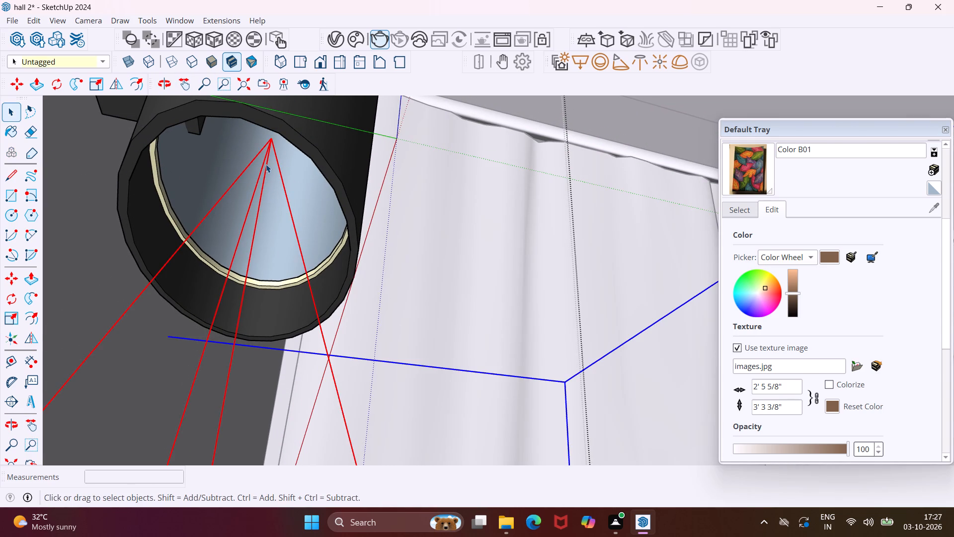
pyautogui.press('m')
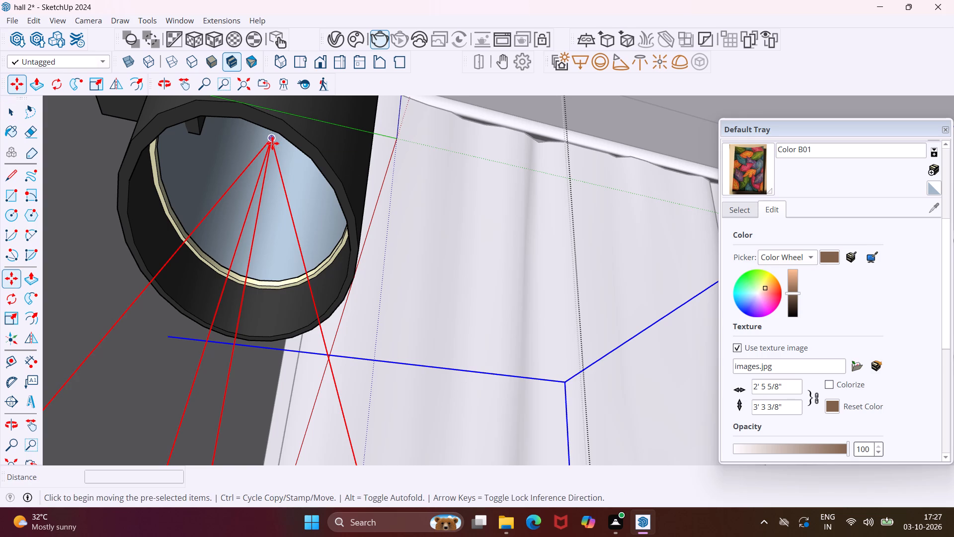
pyautogui.click(272, 139)
pyautogui.moveTo(280, 139); pyautogui.dragTo(281, 138, button='middle')
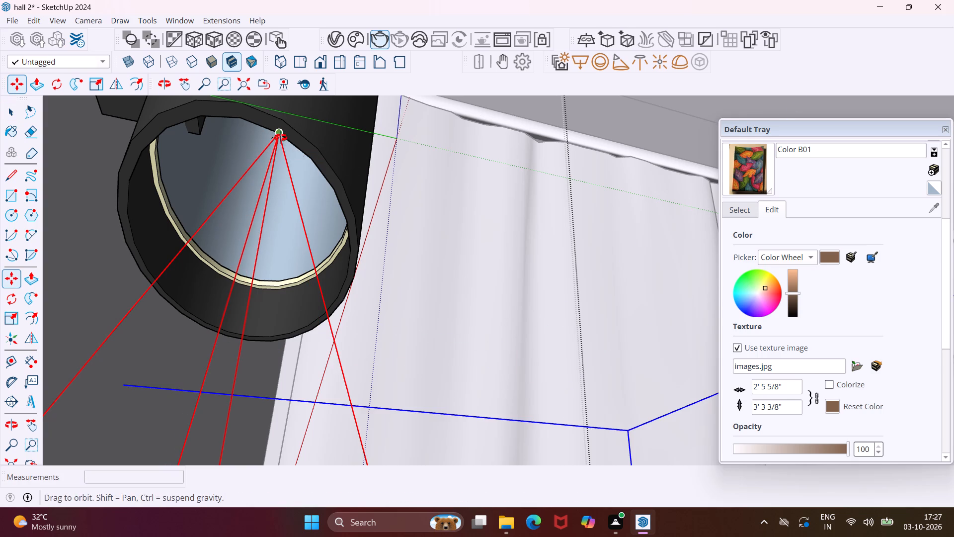
pyautogui.moveTo(281, 138); pyautogui.dragTo(306, 132, button='middle')
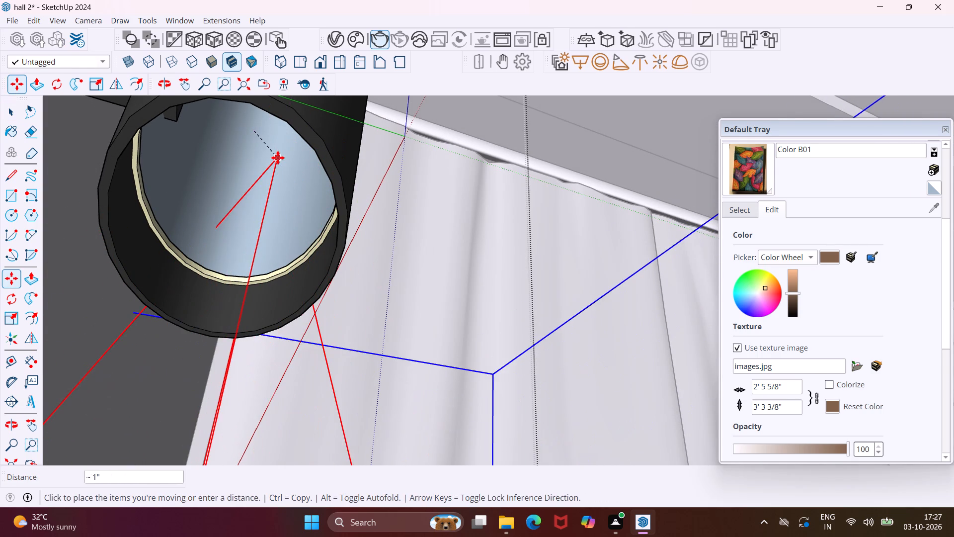
pyautogui.scroll(3, 278, 157)
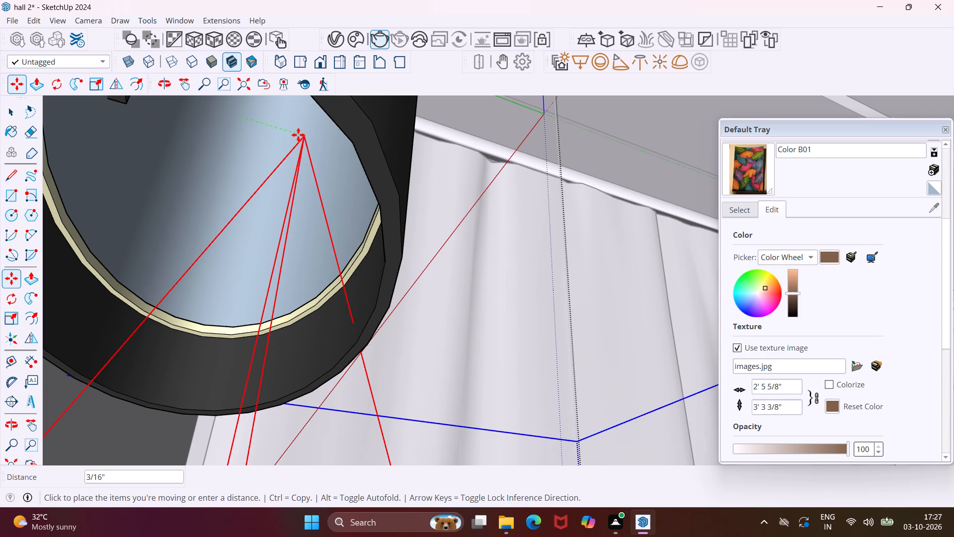
pyautogui.click(298, 135)
pyautogui.press('Escape')
pyautogui.press('space')
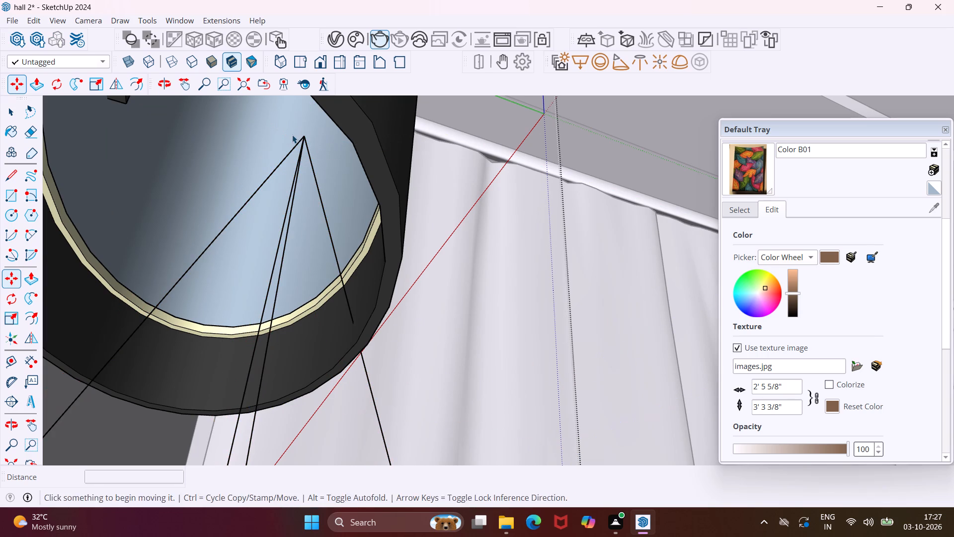
# Examine the positions of both spot lights in the wall light from below and from the side.
pyautogui.moveTo(264, 135); pyautogui.dragTo(216, 166, button='middle')
pyautogui.scroll(1, 216, 166)
pyautogui.scroll(-6, 213, 157)
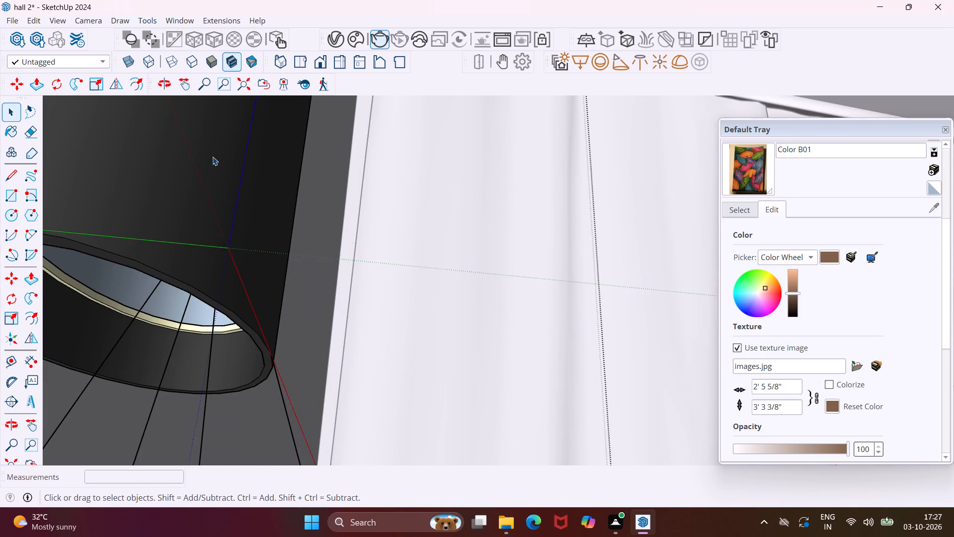
pyautogui.scroll(-6, 213, 157)
pyautogui.moveTo(253, 159); pyautogui.dragTo(196, 189, button='middle')
pyautogui.scroll(1, 196, 189)
pyautogui.scroll(-8, 196, 187)
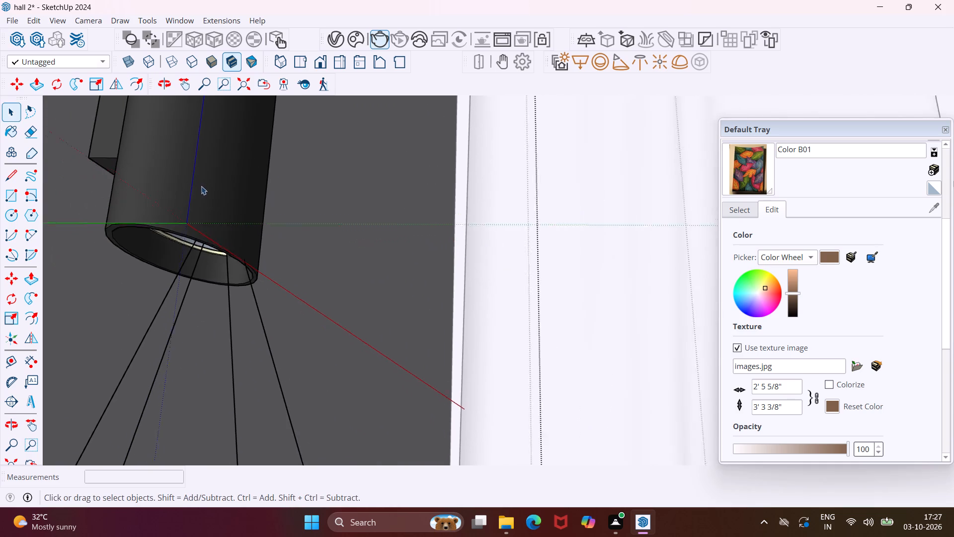
pyautogui.scroll(-9, 201, 186)
pyautogui.scroll(-4, 240, 175)
pyautogui.moveTo(279, 200); pyautogui.dragTo(257, 230, button='middle')
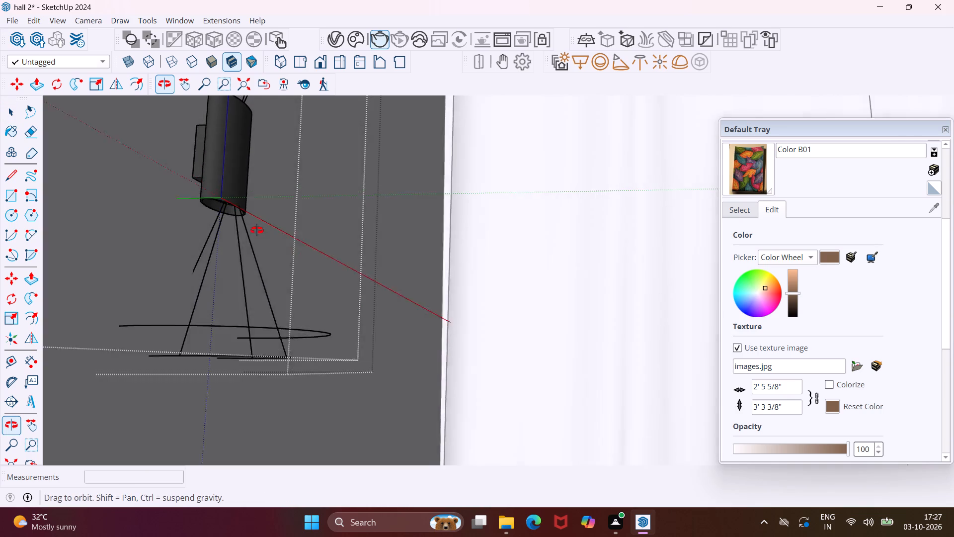
pyautogui.moveTo(257, 230); pyautogui.dragTo(242, 258, button='middle')
pyautogui.scroll(-10, 240, 249)
pyautogui.moveTo(242, 251); pyautogui.dragTo(256, 256, button='middle')
pyautogui.scroll(-2, 256, 256)
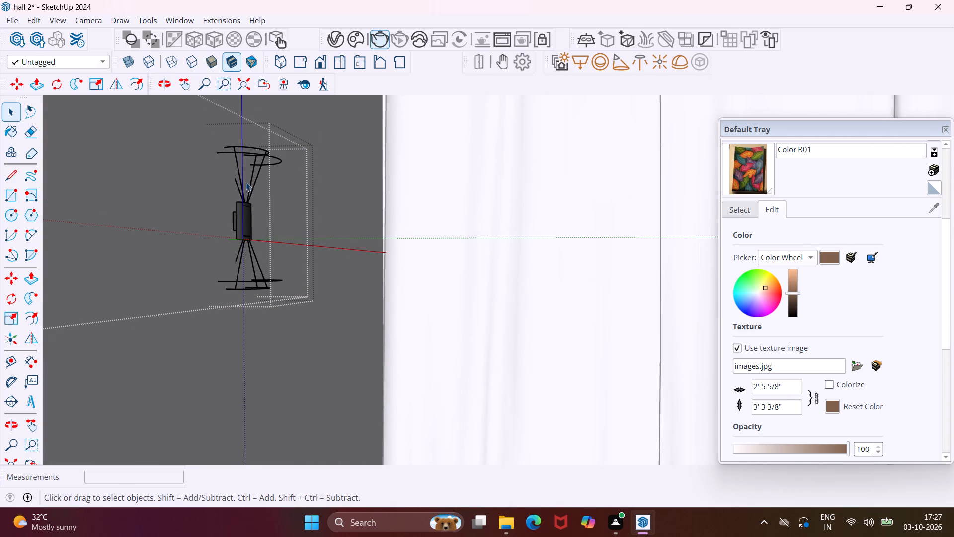
# Render the side wall light with V-Ray to check its upward and downward beams, and close the frame buffer.
pyautogui.click(372, 39)
pyautogui.doubleClick(372, 39)
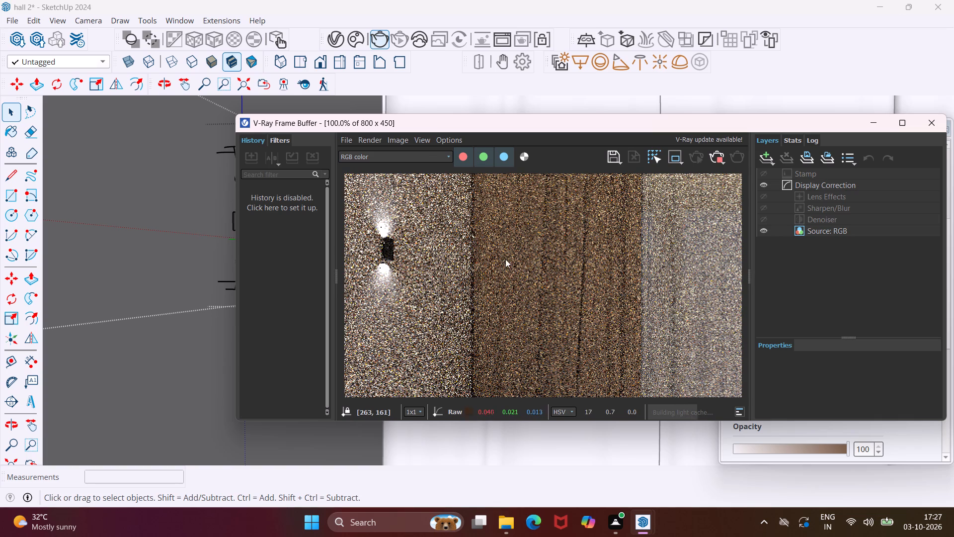
pyautogui.click(927, 126)
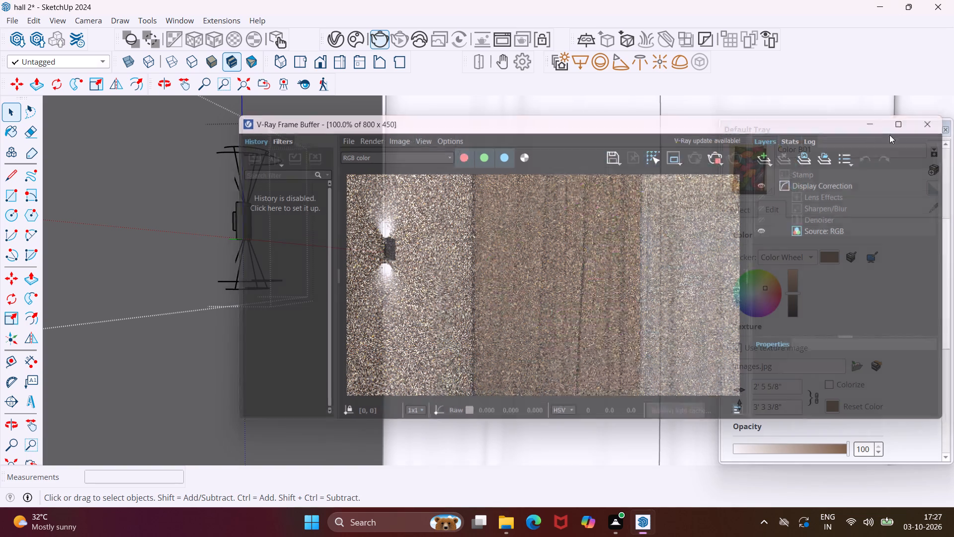
# Exit the side wall light's group so the whole room is back in normal editing.
pyautogui.scroll(-11, 476, 252)
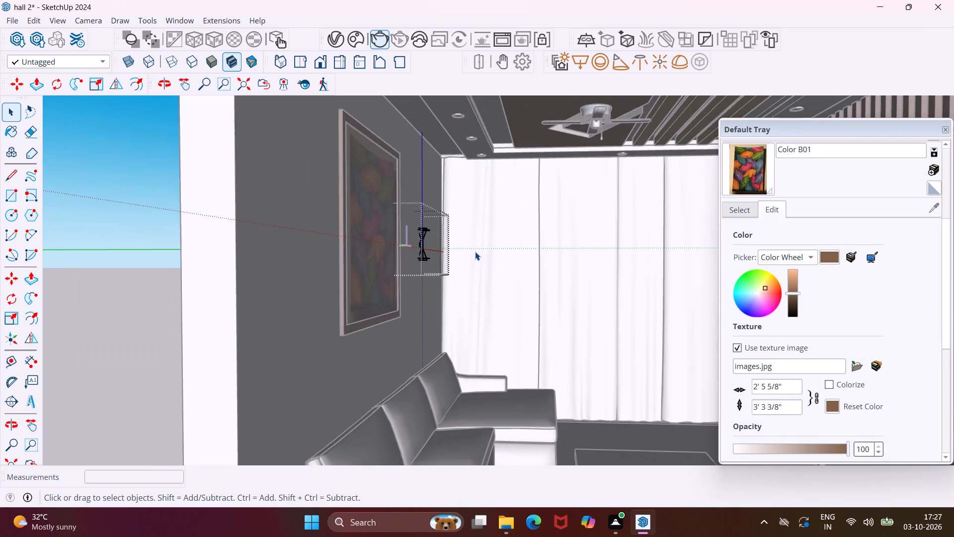
pyautogui.scroll(-3, 475, 252)
pyautogui.click(216, 324)
pyautogui.doubleClick(216, 324)
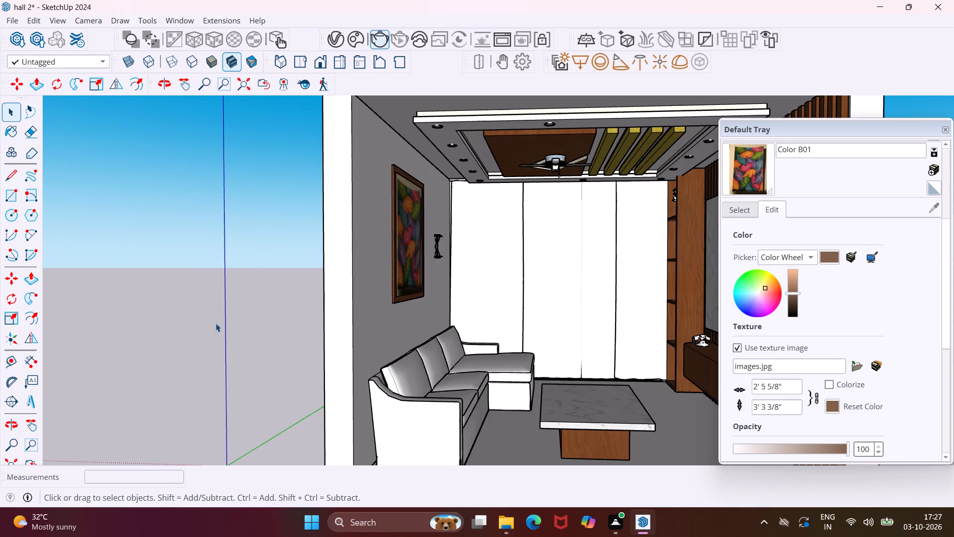
pyautogui.scroll(-3, 279, 298)
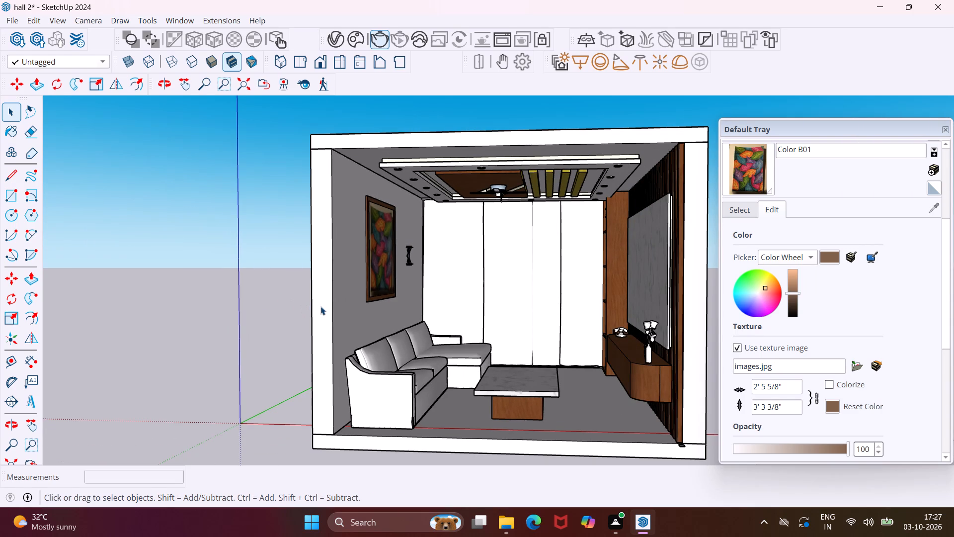
# Load the Desktop's New folder as a material collection.
pyautogui.click(732, 211)
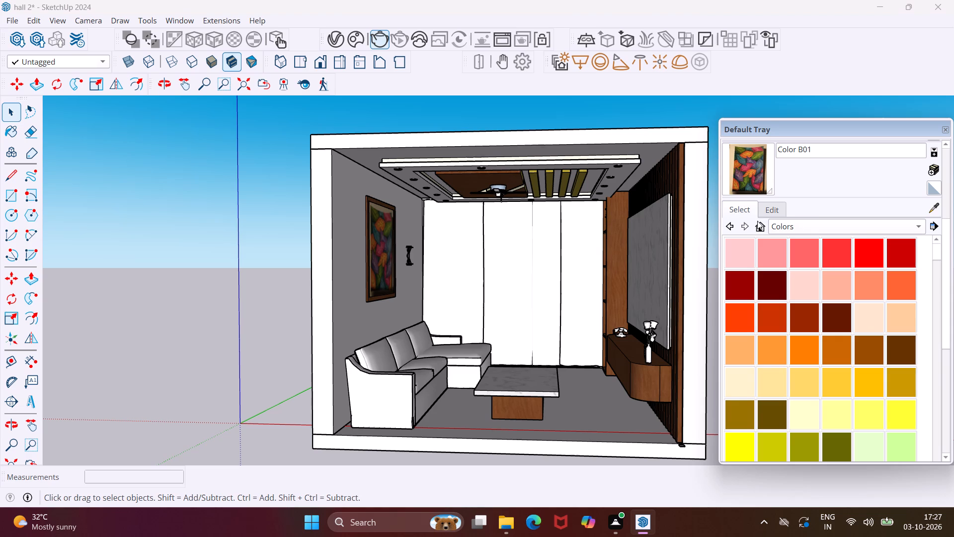
pyautogui.click(931, 223)
pyautogui.click(893, 237)
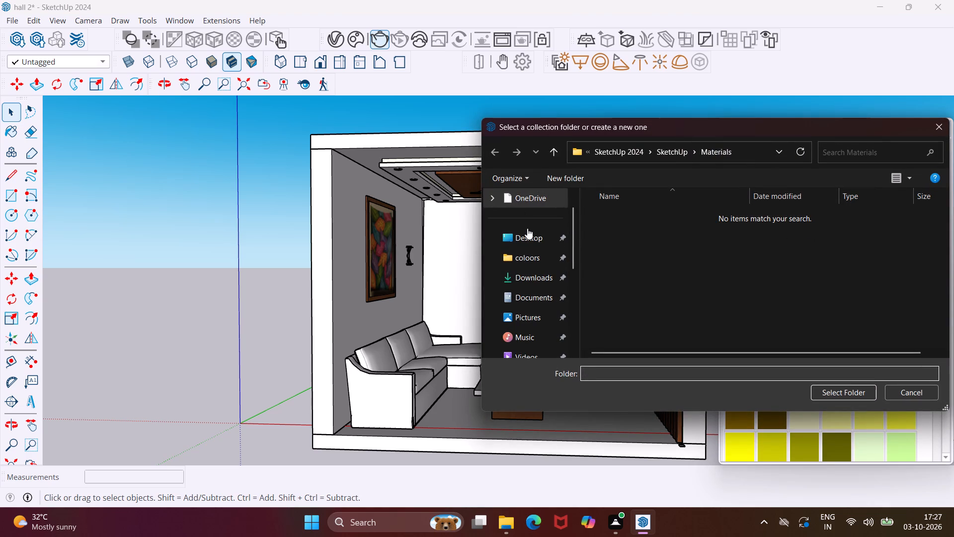
pyautogui.click(530, 233)
pyautogui.click(600, 218)
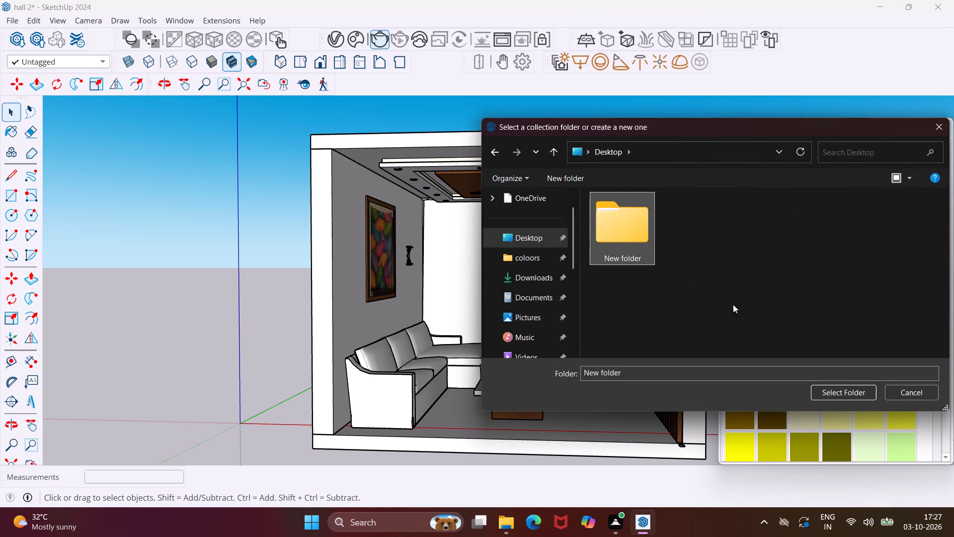
pyautogui.click(863, 391)
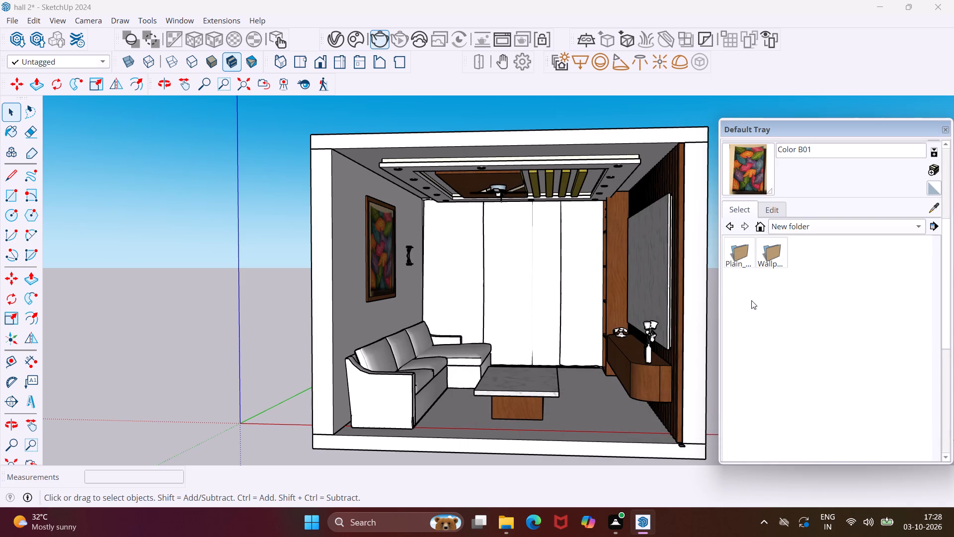
# Examine the Equinox and City Glam wallpaper materials in the Wallpapers collection.
pyautogui.click(768, 248)
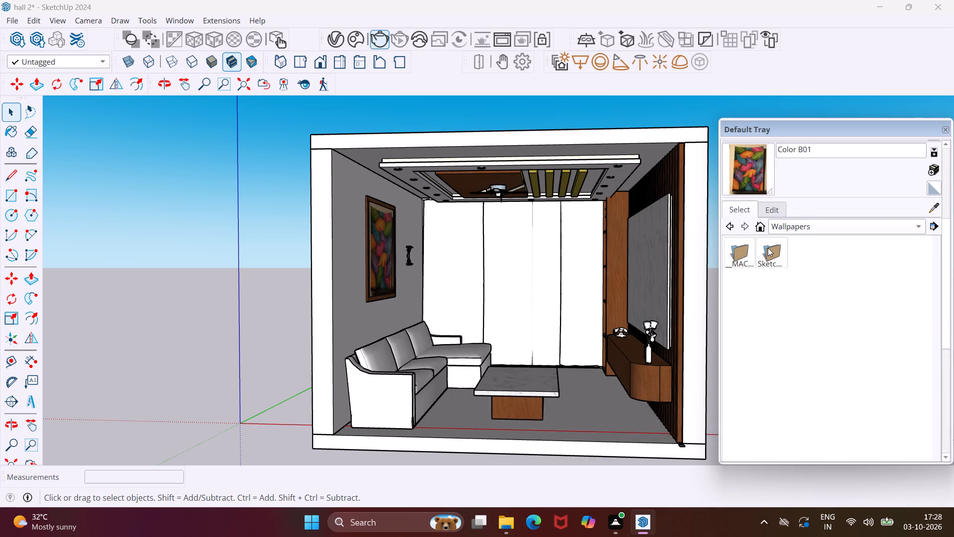
pyautogui.doubleClick(768, 248)
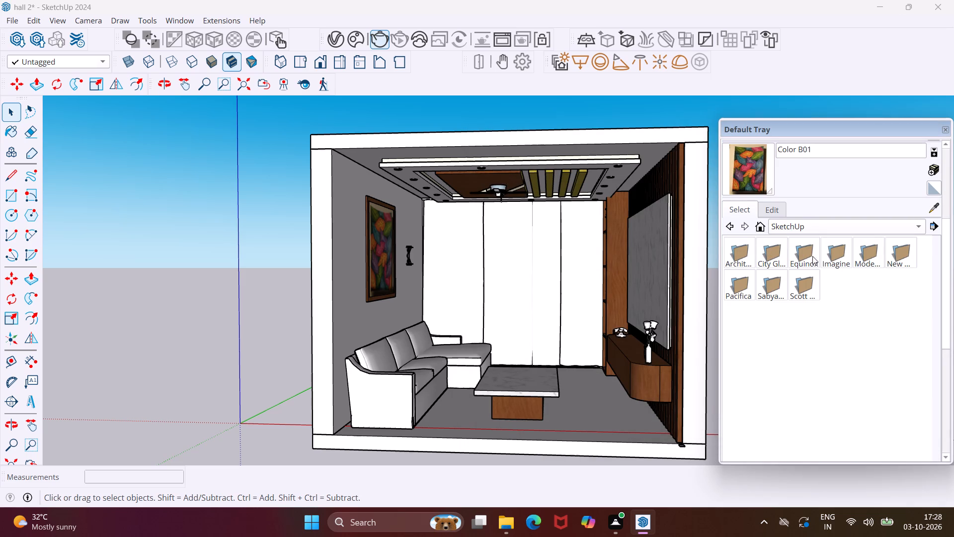
pyautogui.doubleClick(809, 255)
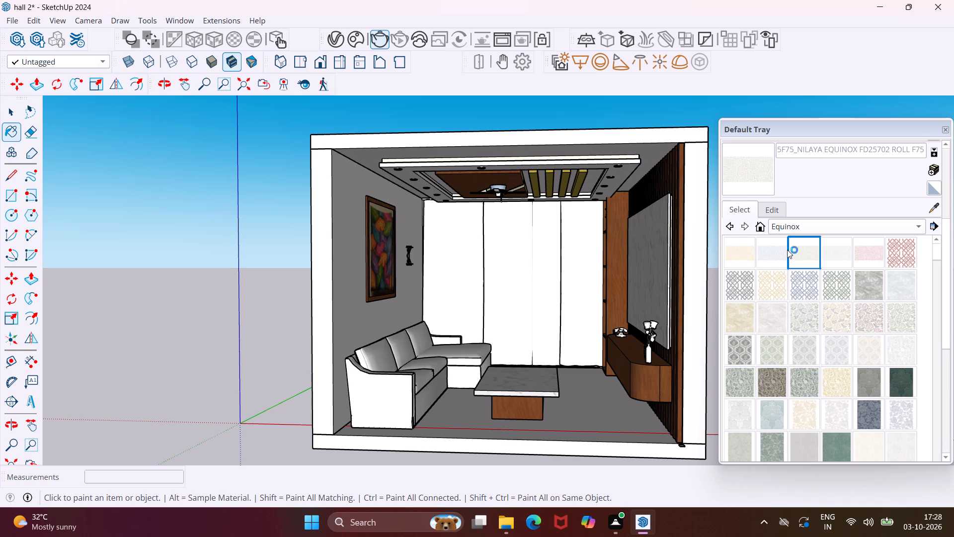
pyautogui.click(731, 228)
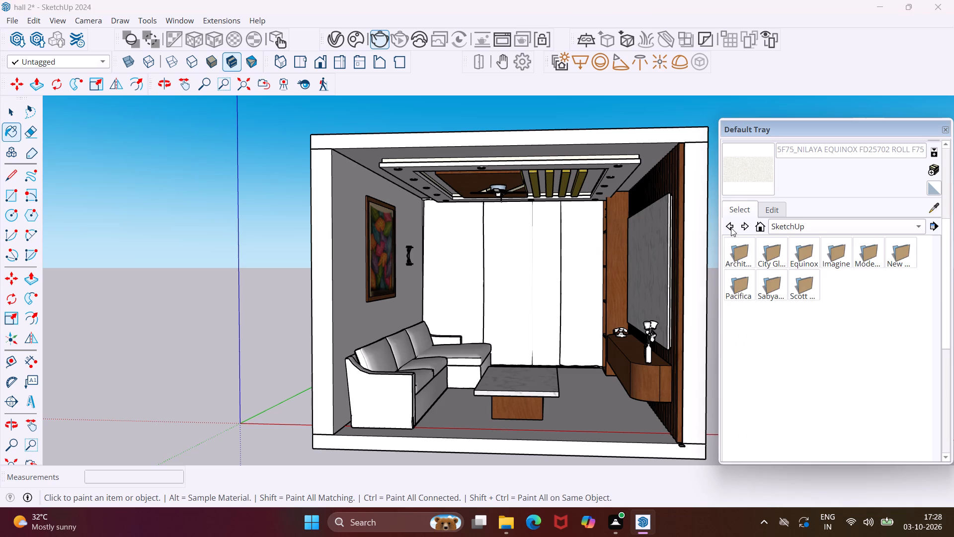
pyautogui.tripleClick(766, 254)
pyautogui.click(729, 227)
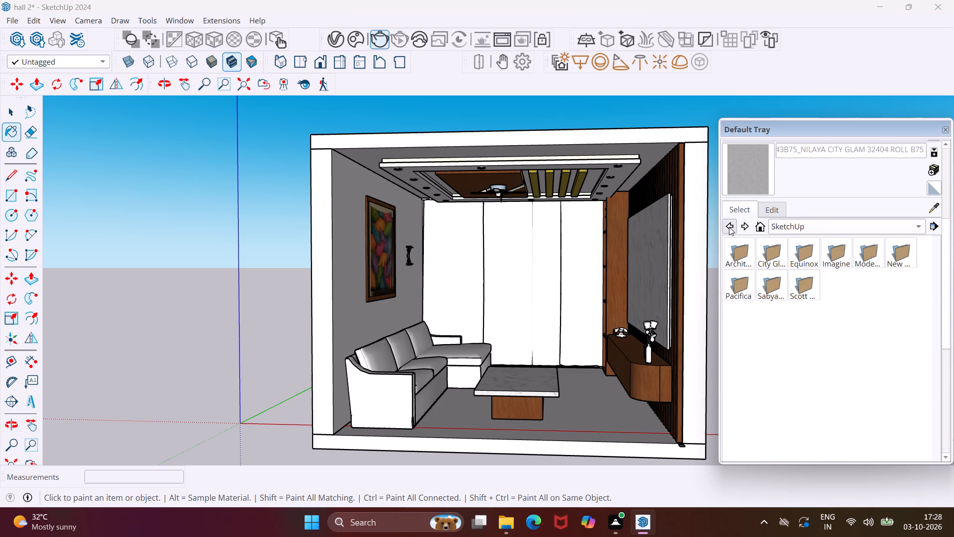
pyautogui.click(729, 227)
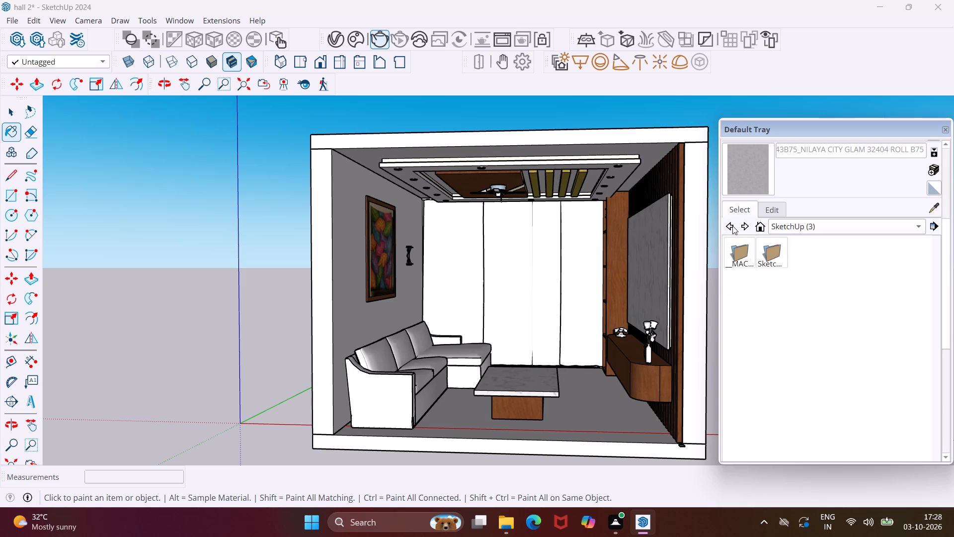
pyautogui.click(732, 226)
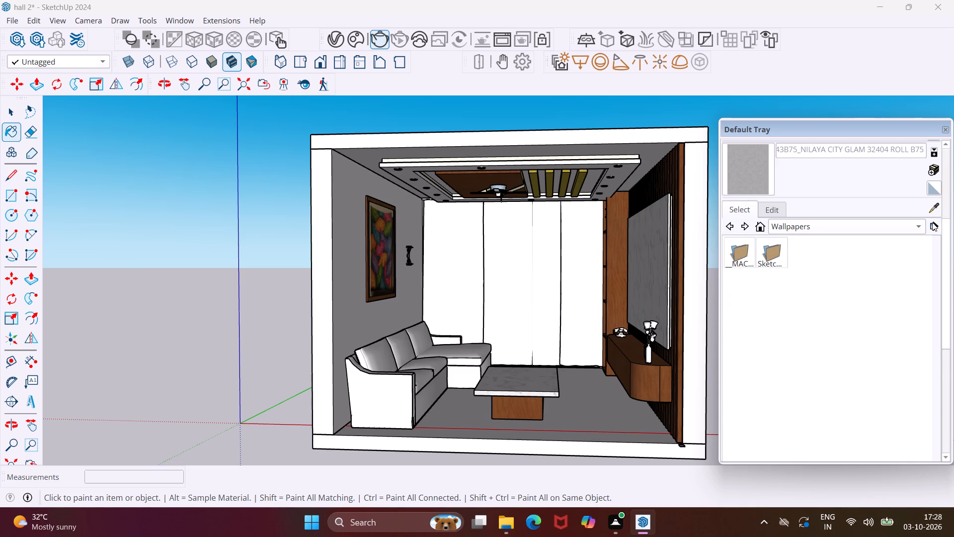
# Load the Plain_Shades folder as a material collection and open its Asian Paints Chromatics shades.
pyautogui.click(932, 222)
pyautogui.click(907, 238)
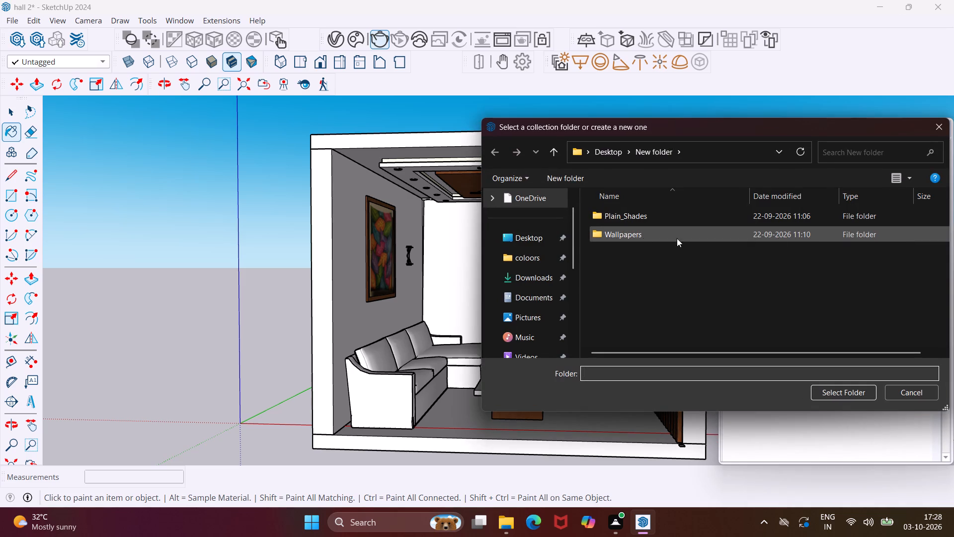
pyautogui.click(613, 216)
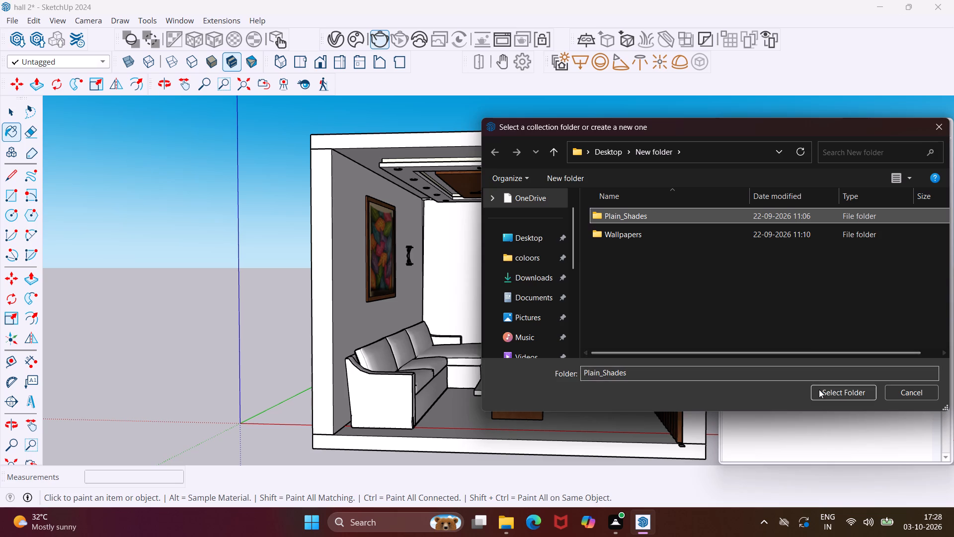
pyautogui.click(821, 390)
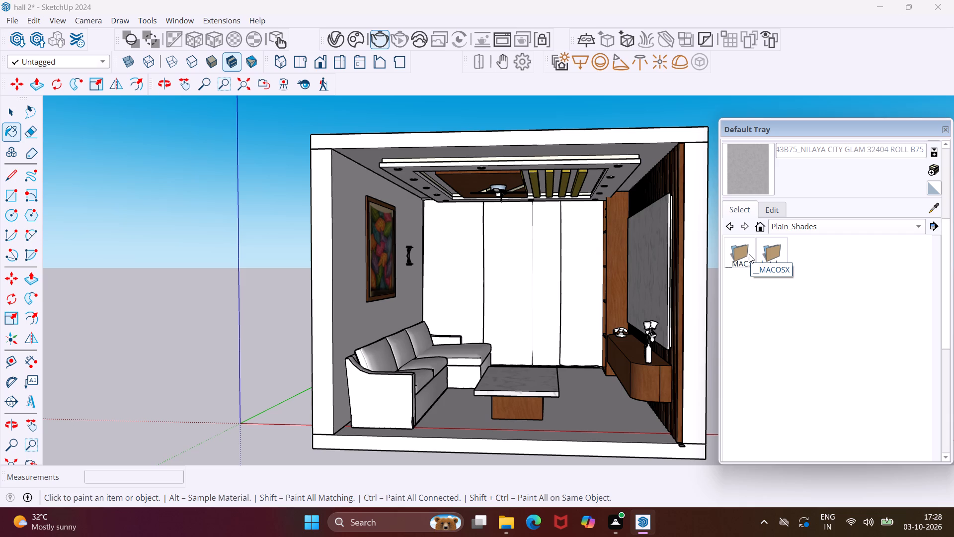
pyautogui.doubleClick(761, 256)
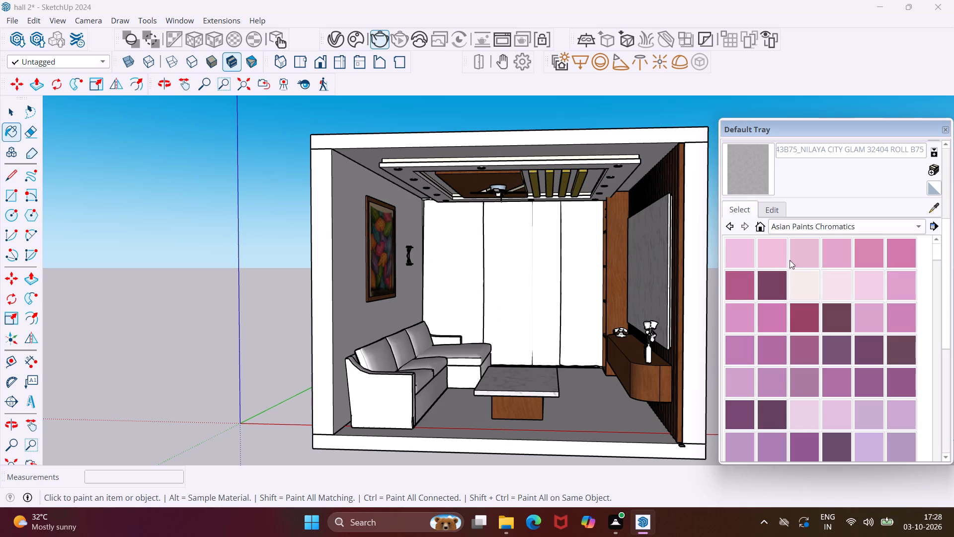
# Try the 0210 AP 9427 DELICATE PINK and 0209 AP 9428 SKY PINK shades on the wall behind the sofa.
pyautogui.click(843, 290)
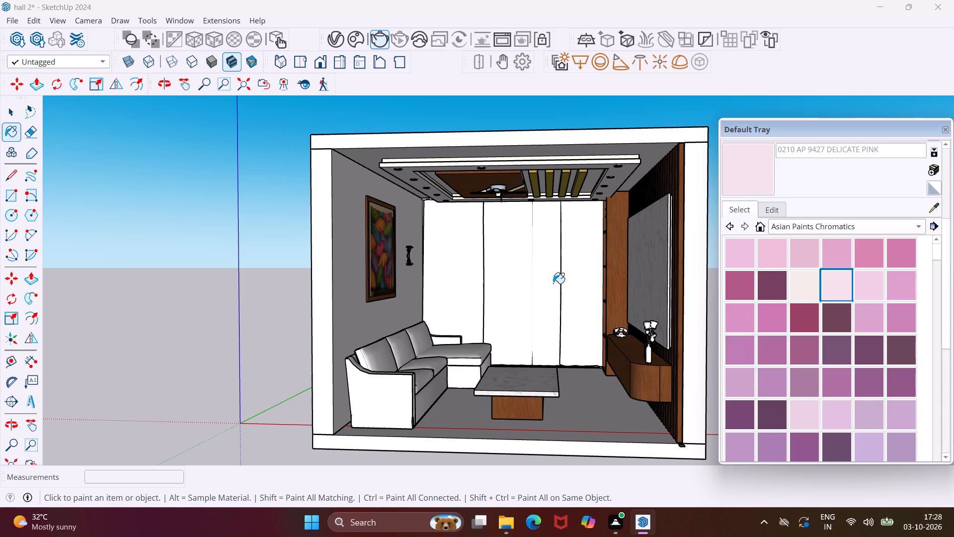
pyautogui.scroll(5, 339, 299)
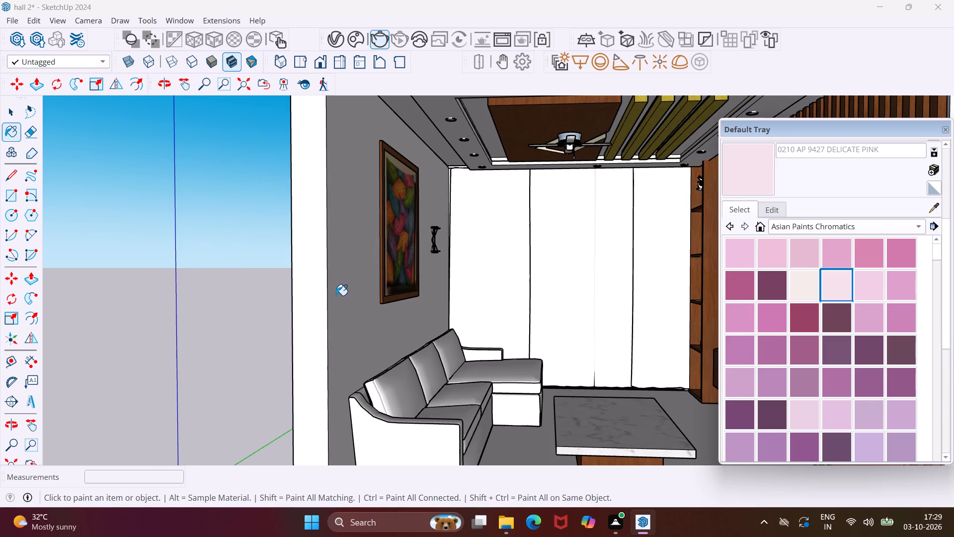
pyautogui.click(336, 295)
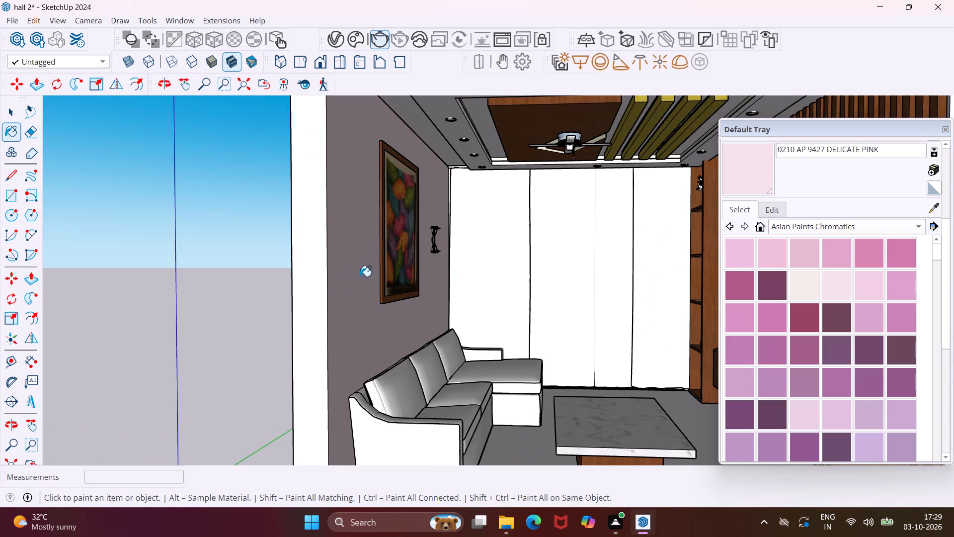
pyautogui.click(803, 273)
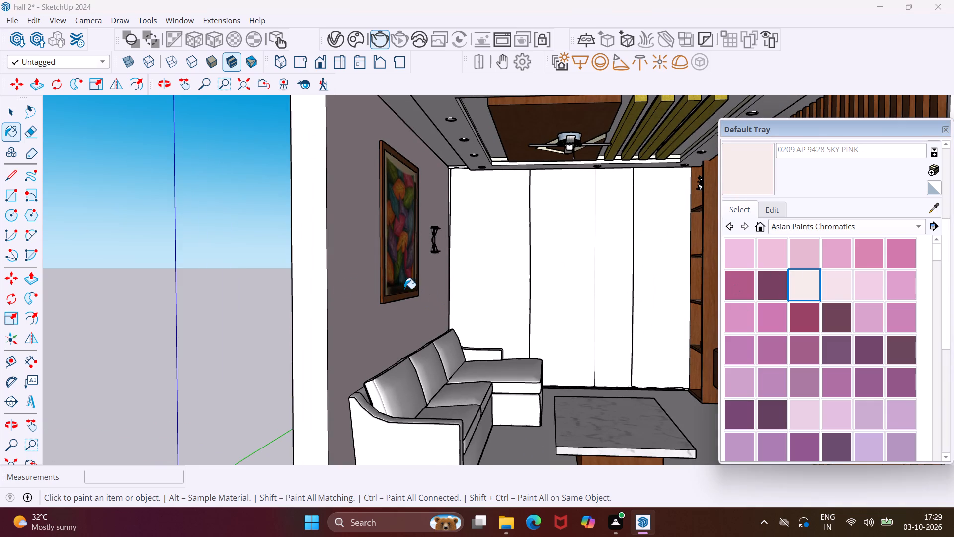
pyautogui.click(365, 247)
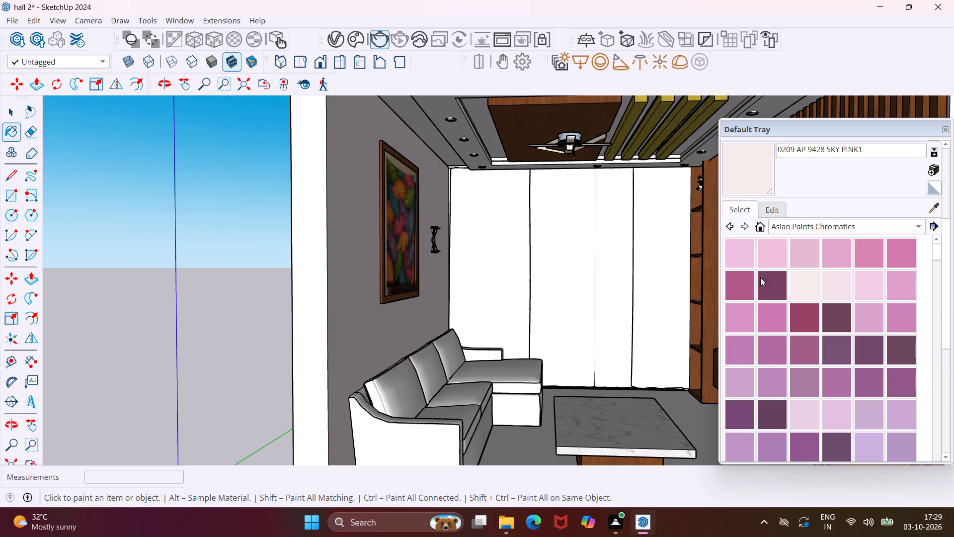
# Paint the wall behind the sofa with 0210 AP 9427 DELICATE PINK.
pyautogui.click(832, 289)
pyautogui.click(355, 280)
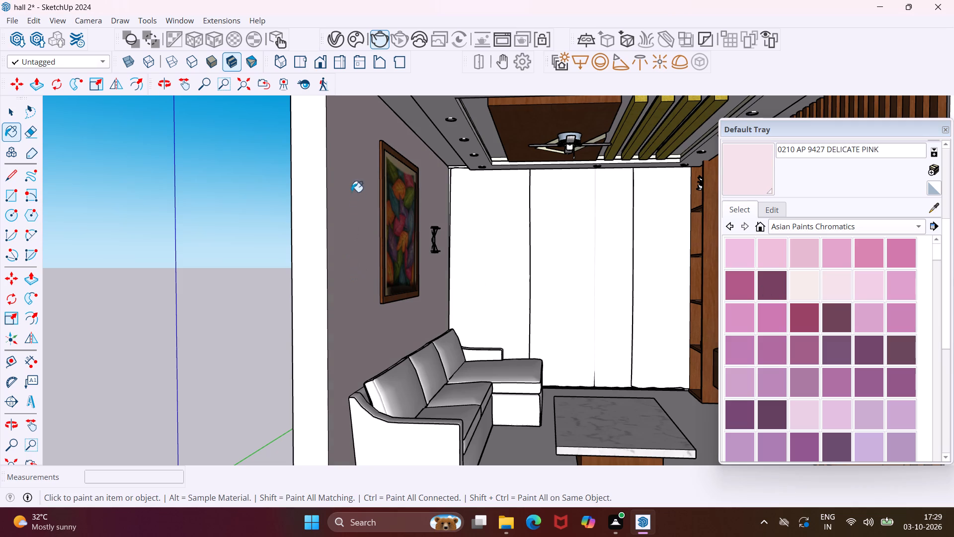
# Create a new Generic material in the V-Ray Asset Editor.
pyautogui.click(353, 33)
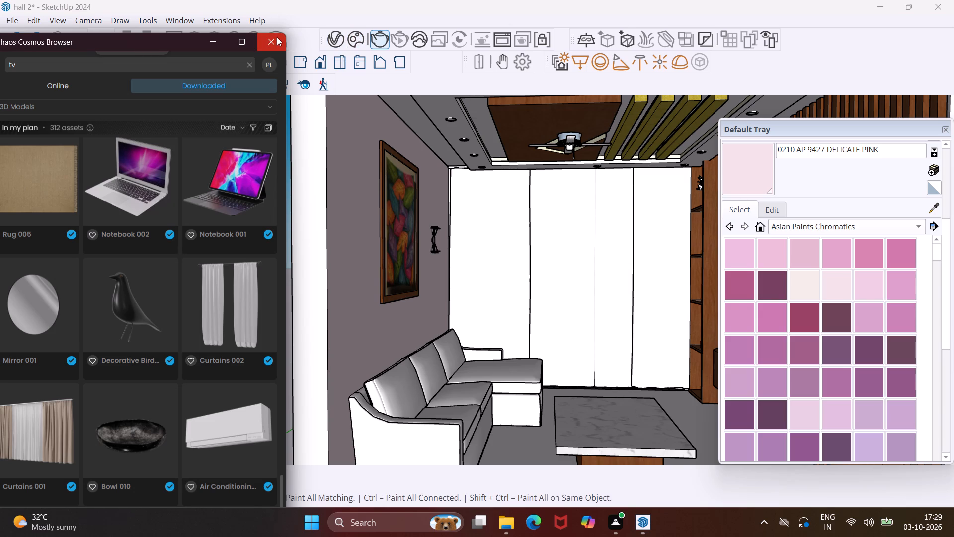
pyautogui.click(276, 37)
pyautogui.click(337, 41)
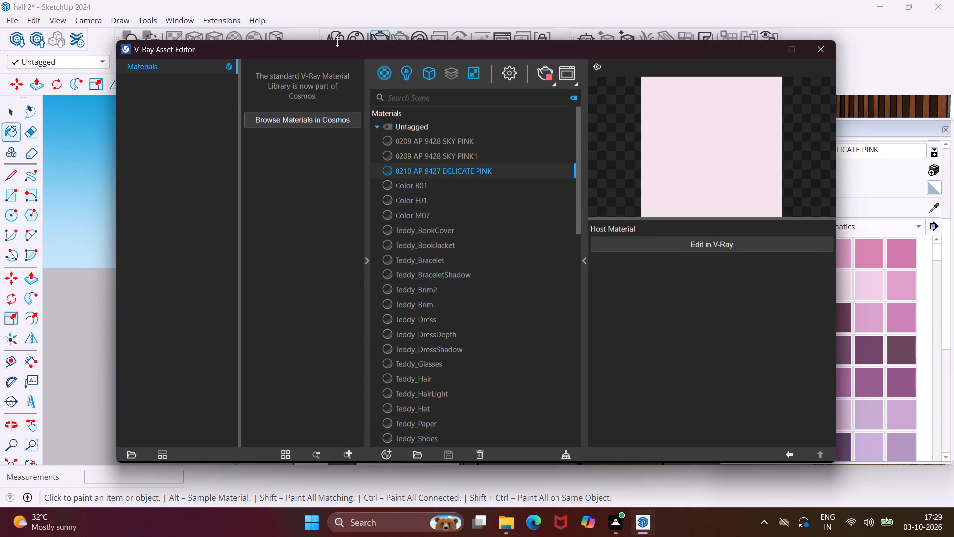
pyautogui.click(414, 185)
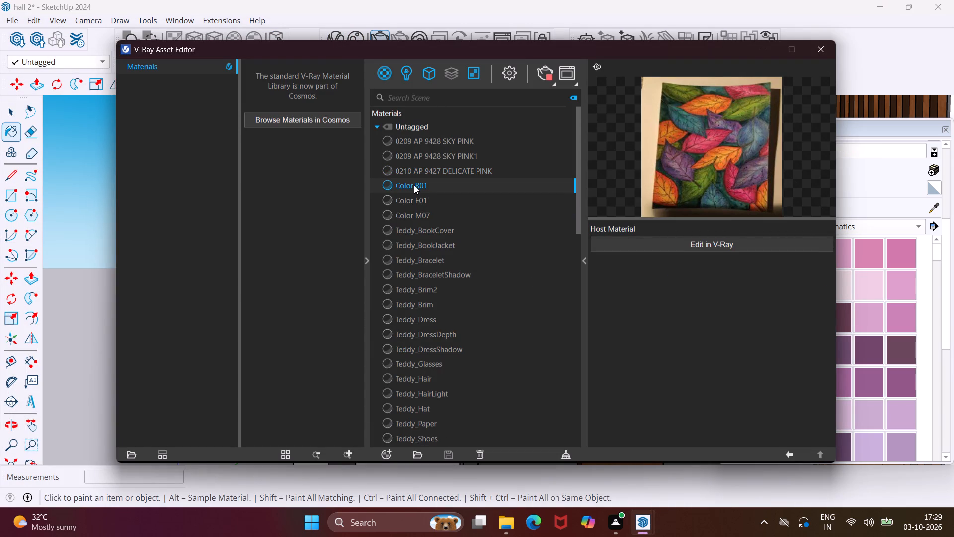
pyautogui.click(388, 451)
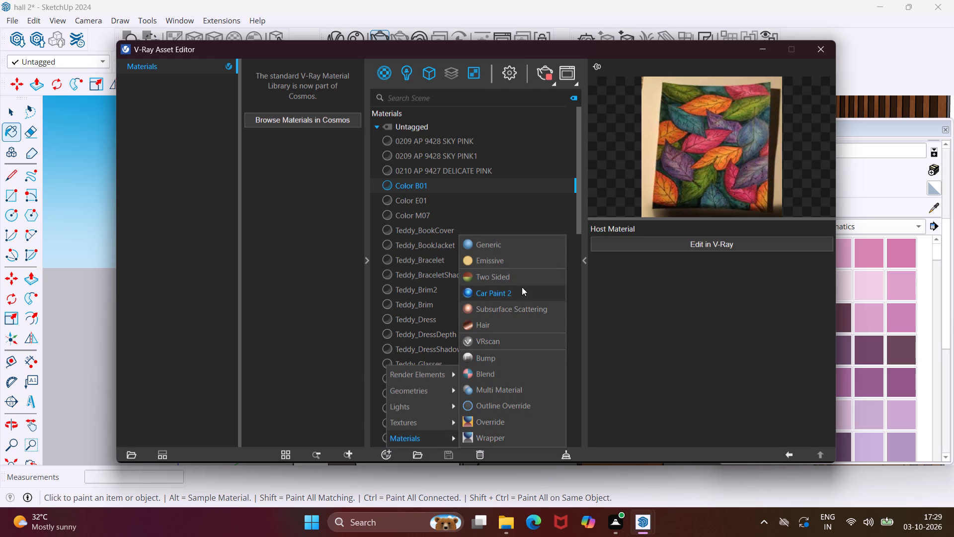
pyautogui.click(530, 252)
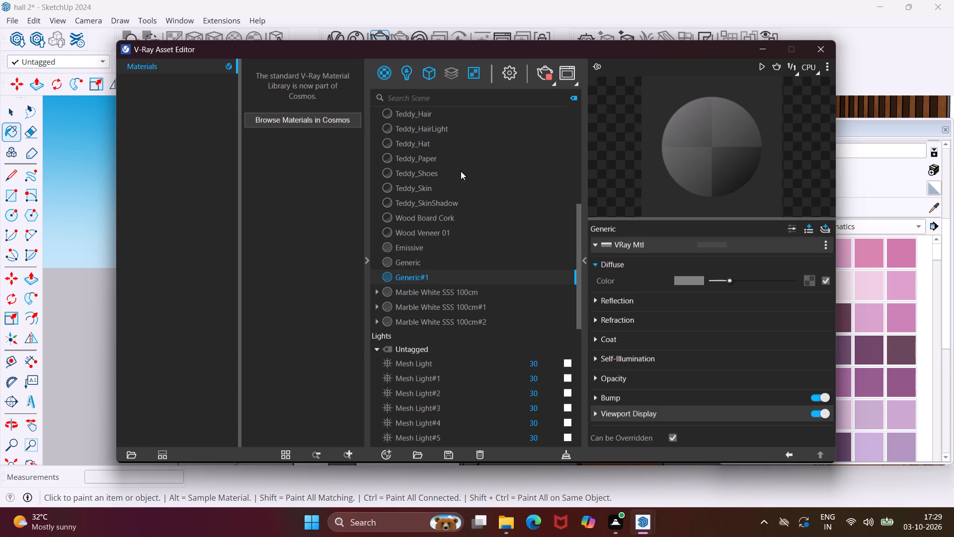
# Open the Stone category of the online materials in the Chaos Cosmos library.
pyautogui.click(349, 120)
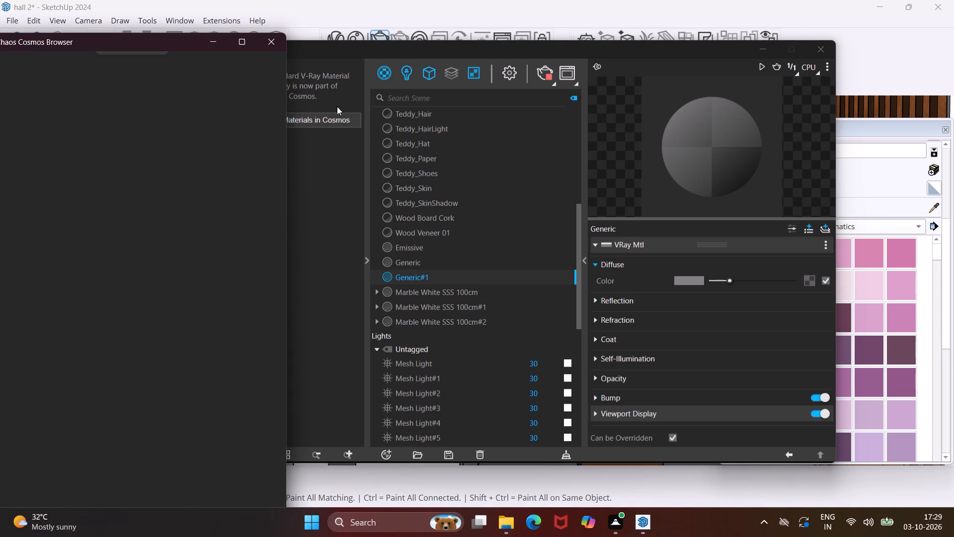
pyautogui.click(276, 47)
pyautogui.click(313, 120)
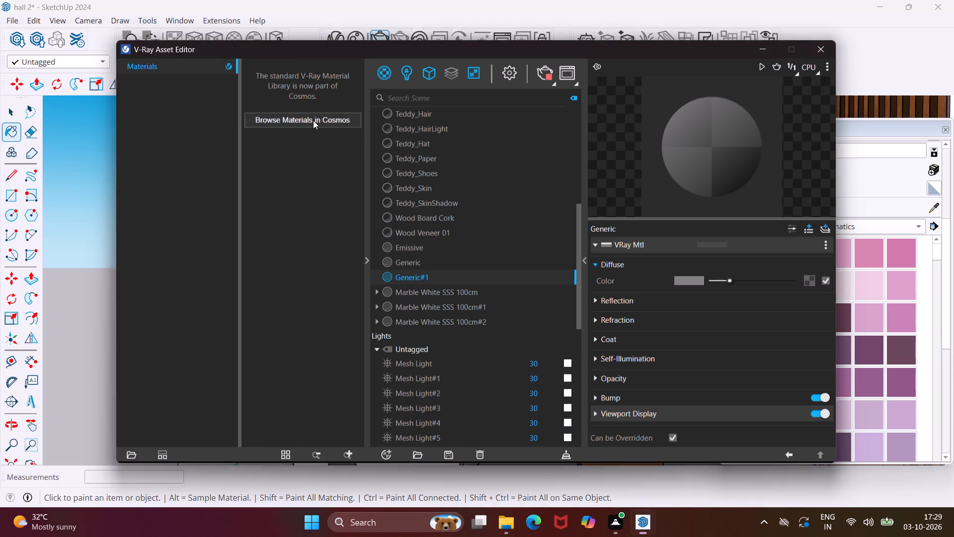
pyautogui.click(274, 46)
pyautogui.click(319, 119)
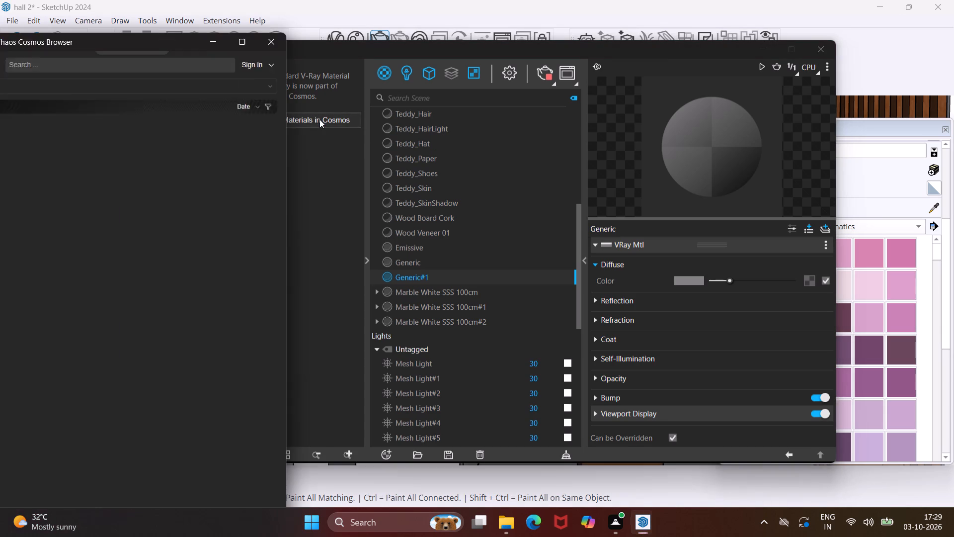
pyautogui.click(319, 119)
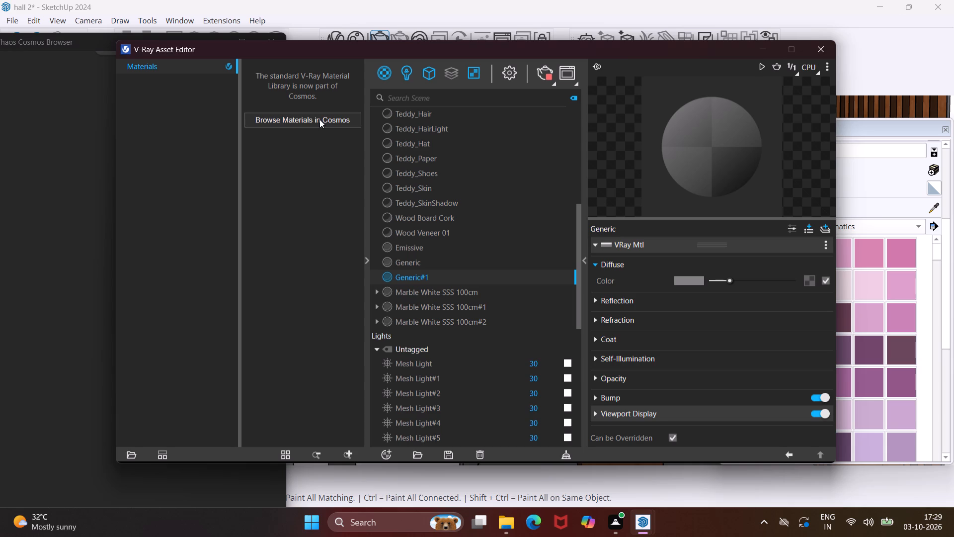
pyautogui.click(319, 119)
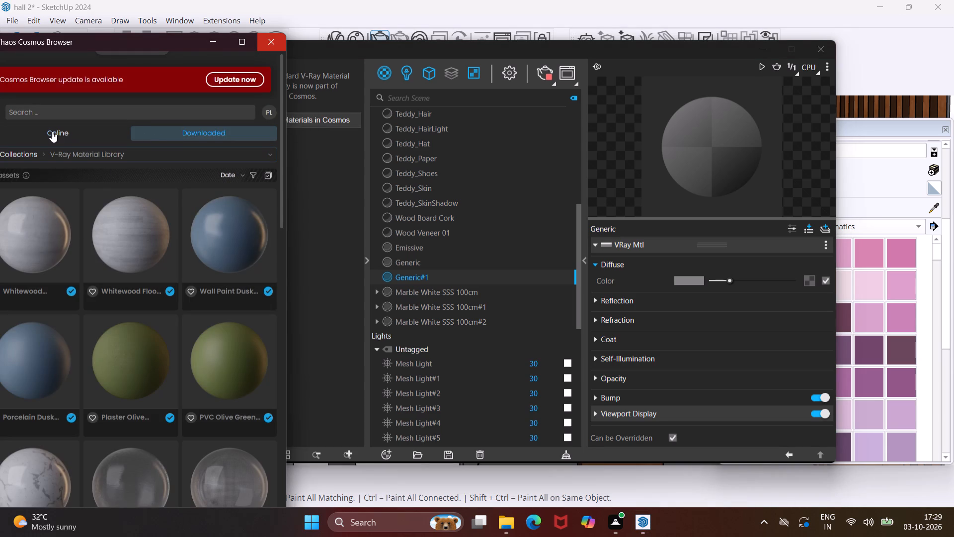
pyautogui.click(51, 131)
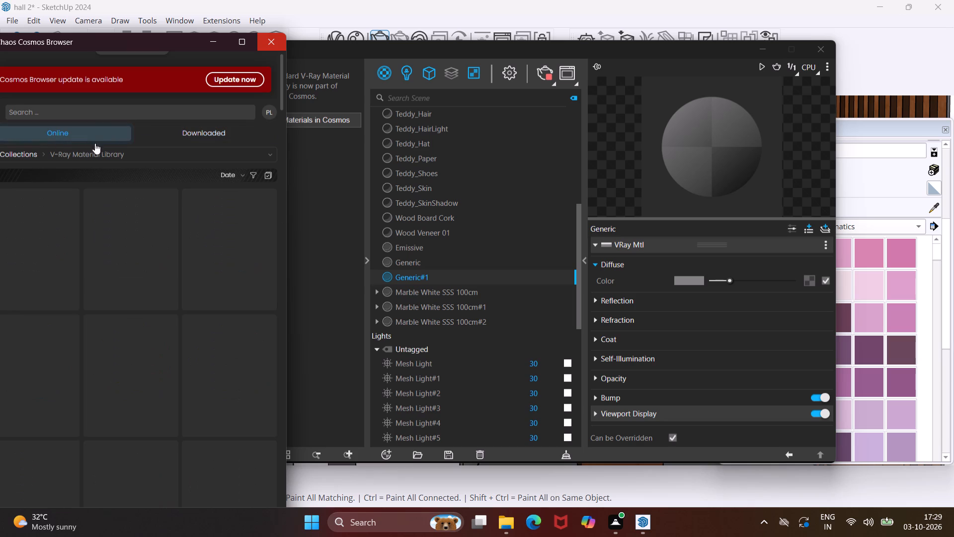
pyautogui.click(128, 152)
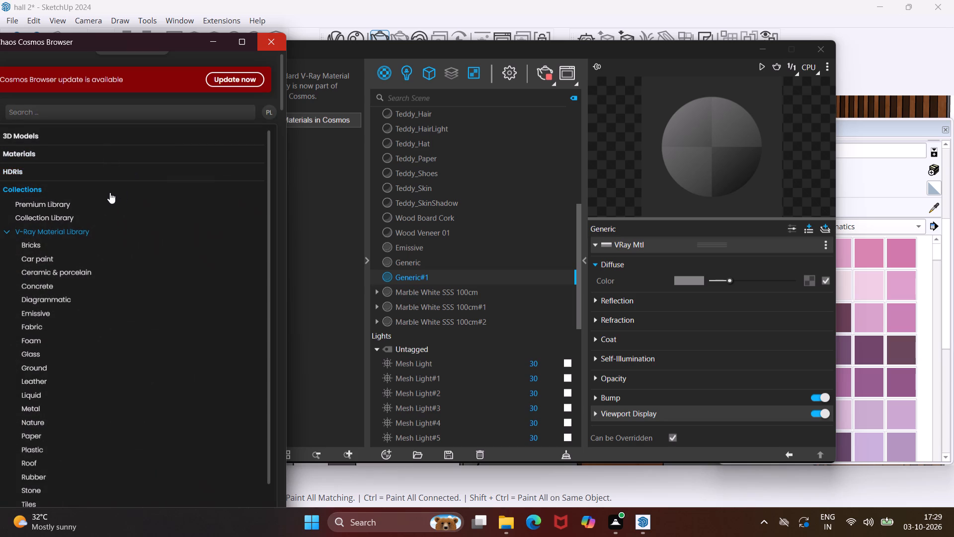
pyautogui.click(100, 156)
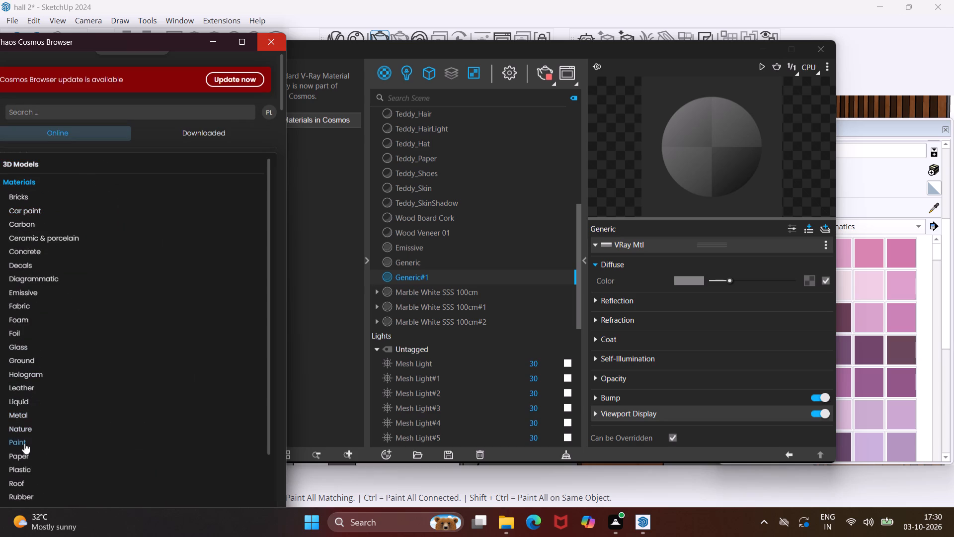
pyautogui.scroll(-1, 24, 462)
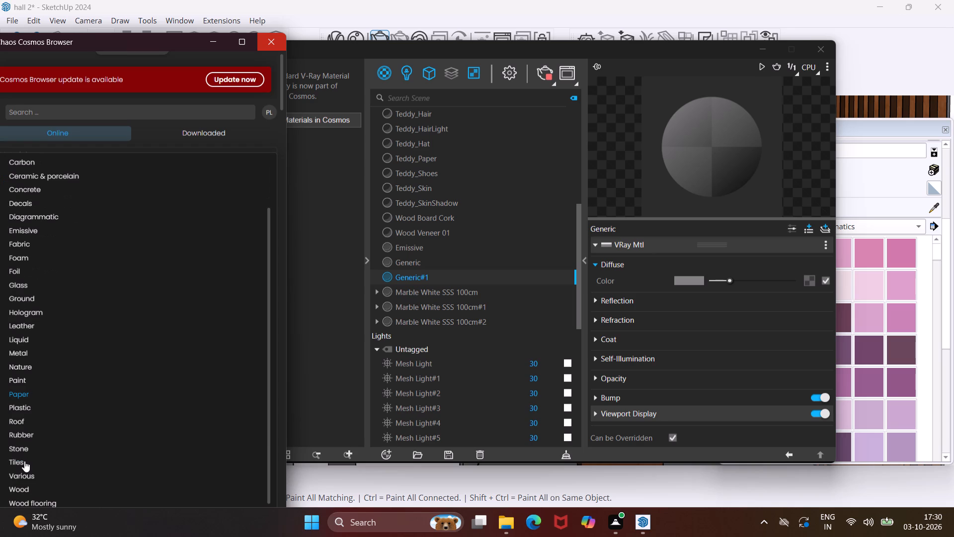
pyautogui.click(29, 450)
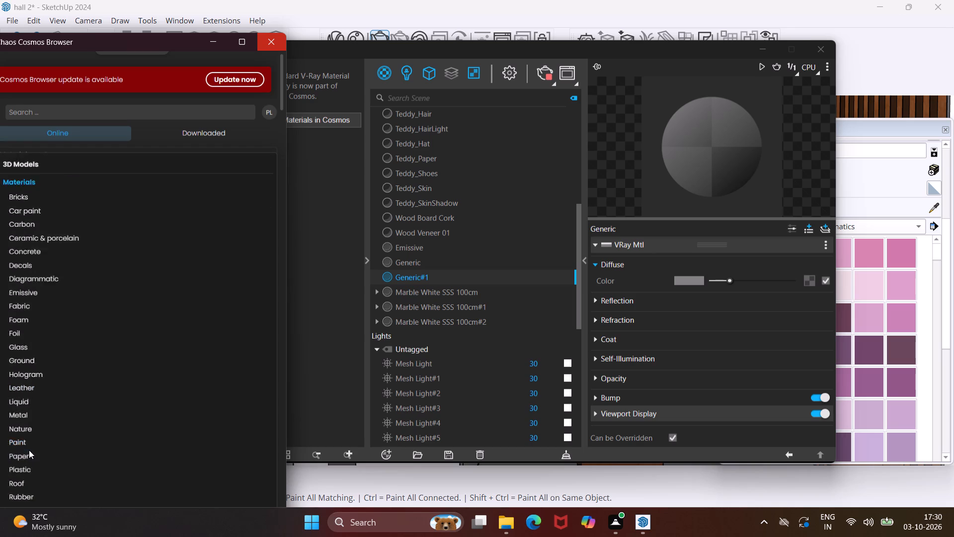
# Download the Marble White 100cm stone material and import it into the scene.
pyautogui.scroll(-5, 98, 400)
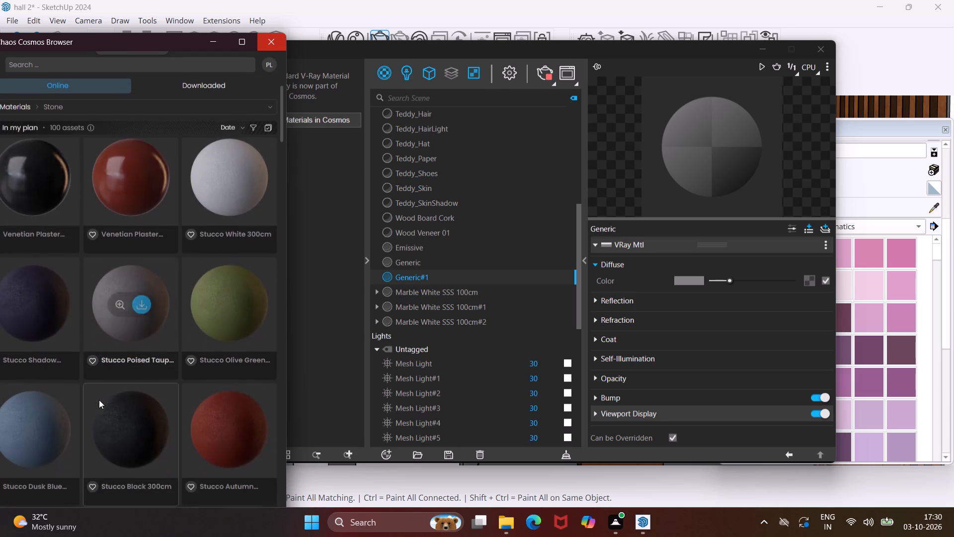
pyautogui.scroll(-11, 99, 400)
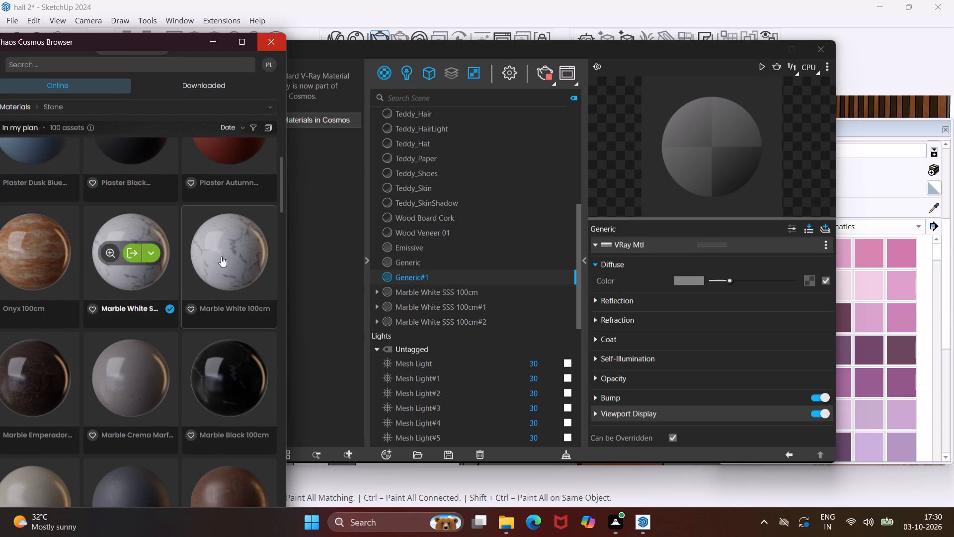
pyautogui.click(237, 251)
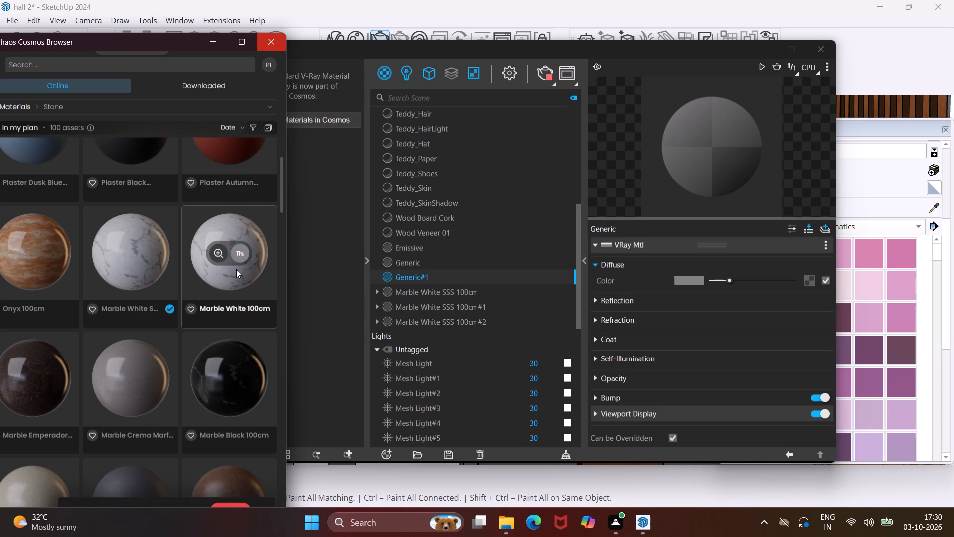
pyautogui.click(233, 253)
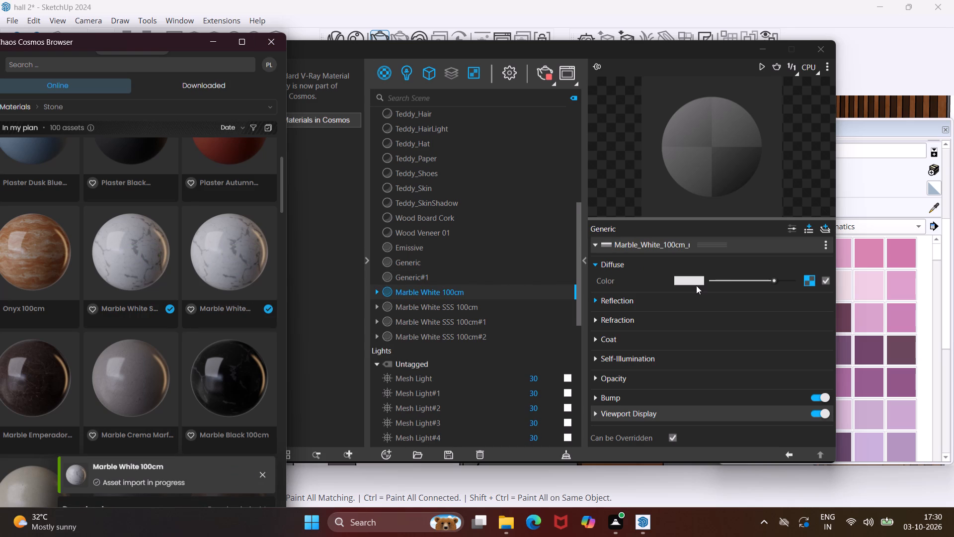
# Set the Marble White 100cm material's diffuse color to full white and its reflection roughness to 0.95.
pyautogui.click(597, 298)
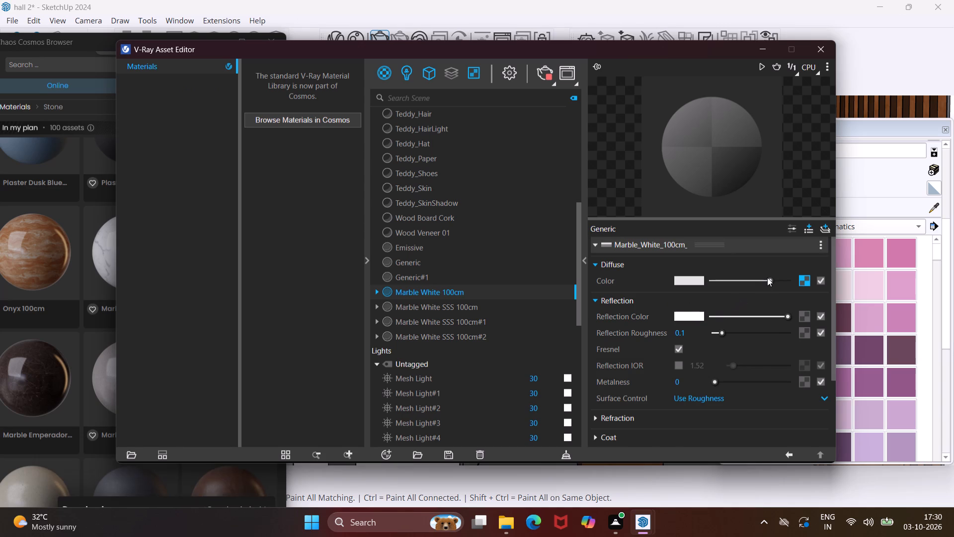
pyautogui.moveTo(767, 277); pyautogui.dragTo(786, 277)
pyautogui.moveTo(768, 280); pyautogui.dragTo(773, 280)
pyautogui.moveTo(773, 280); pyautogui.dragTo(788, 282)
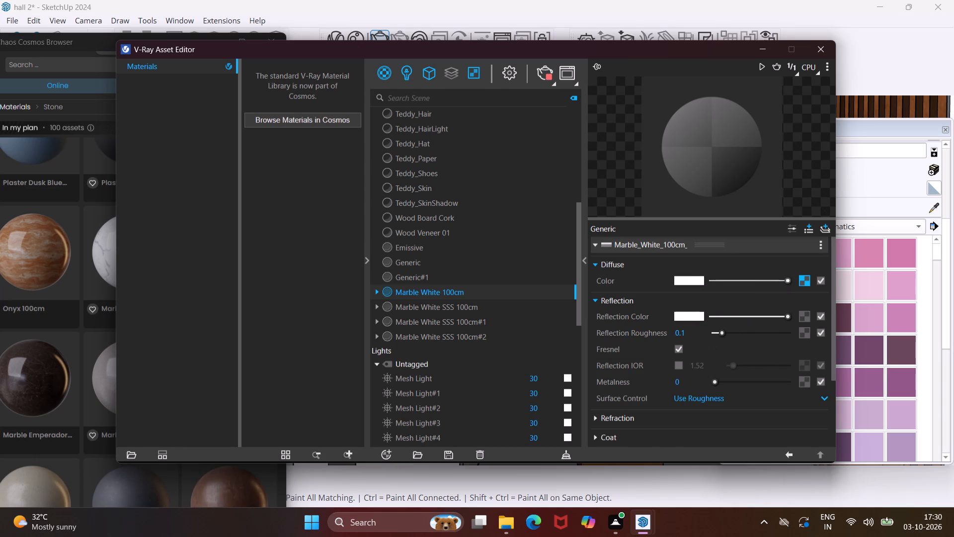
pyautogui.click(688, 334)
pyautogui.press('BackSpace')
pyautogui.press('BackSpace')
pyautogui.press('BackSpace')
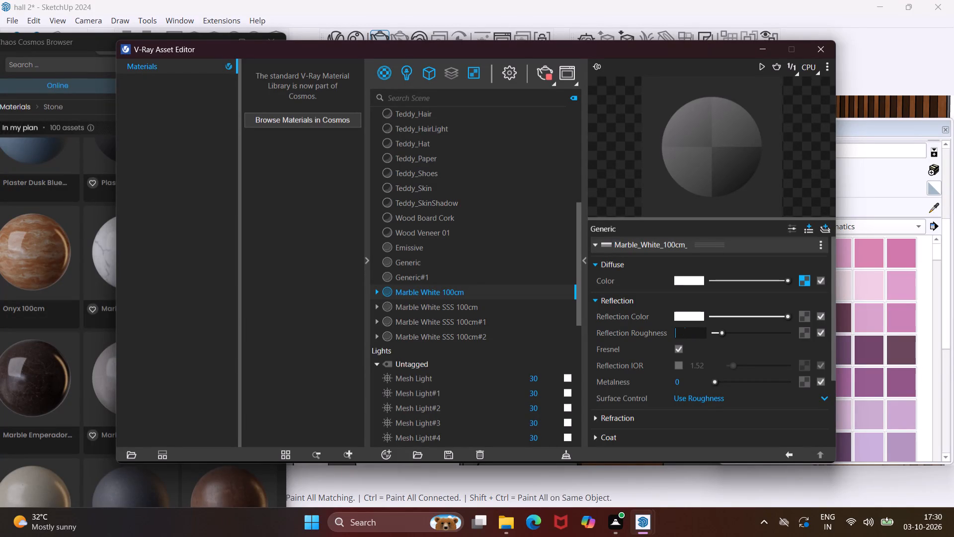
pyautogui.write('.95')
pyautogui.press('Return')
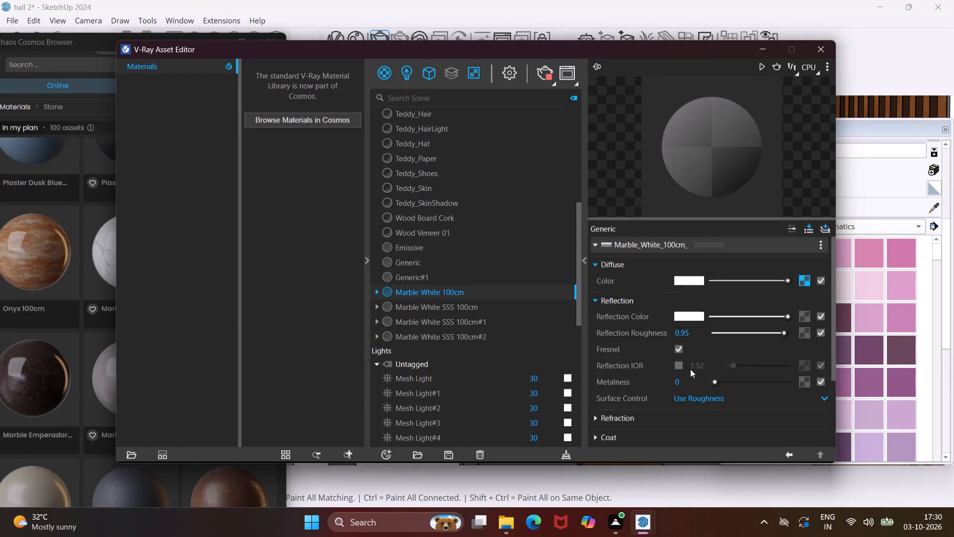
# Enable the Reflection IOR of the Marble White 100cm material and set it to 4.
pyautogui.click(679, 366)
pyautogui.click(710, 362)
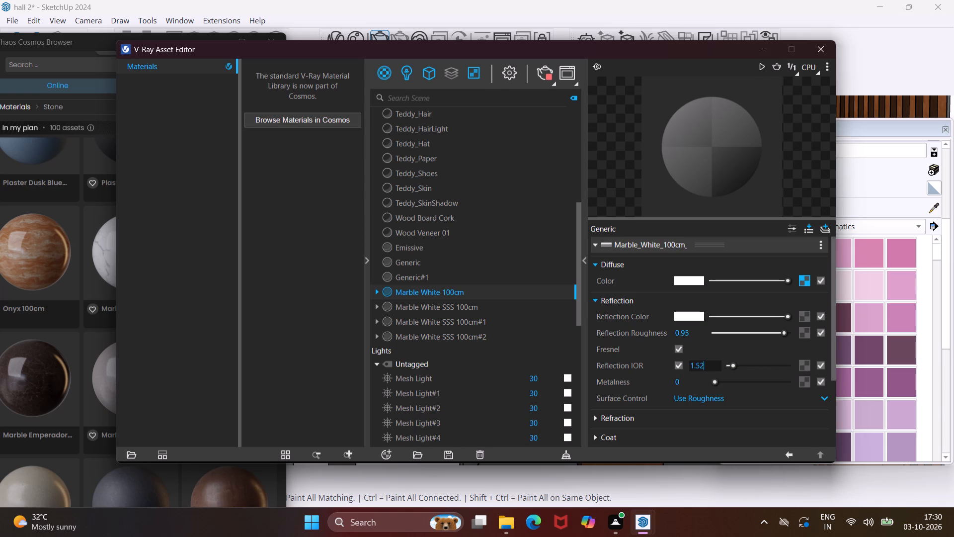
pyautogui.press('BackSpace')
pyautogui.press('BackSpace')
pyautogui.press('BackSpace')
pyautogui.press('BackSpace')
pyautogui.press('BackSpace')
pyautogui.press('BackSpace')
pyautogui.press('BackSpace')
pyautogui.press('BackSpace')
pyautogui.press('BackSpace')
pyautogui.press('BackSpace')
pyautogui.press('4')
pyautogui.press('Return')
# Make Marble White 100cm the active material and paint the living room floor with it.
pyautogui.doubleClick(494, 293)
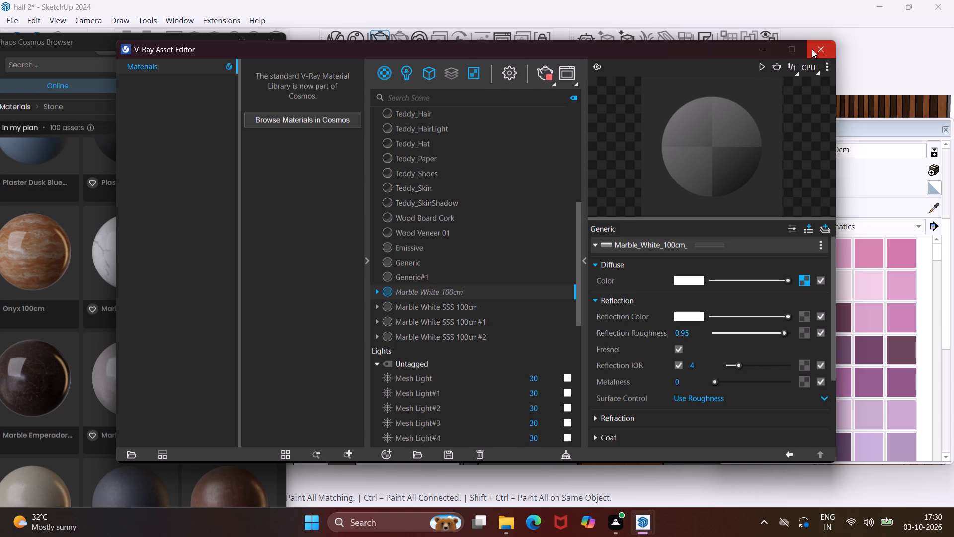
pyautogui.click(811, 50)
pyautogui.click(742, 172)
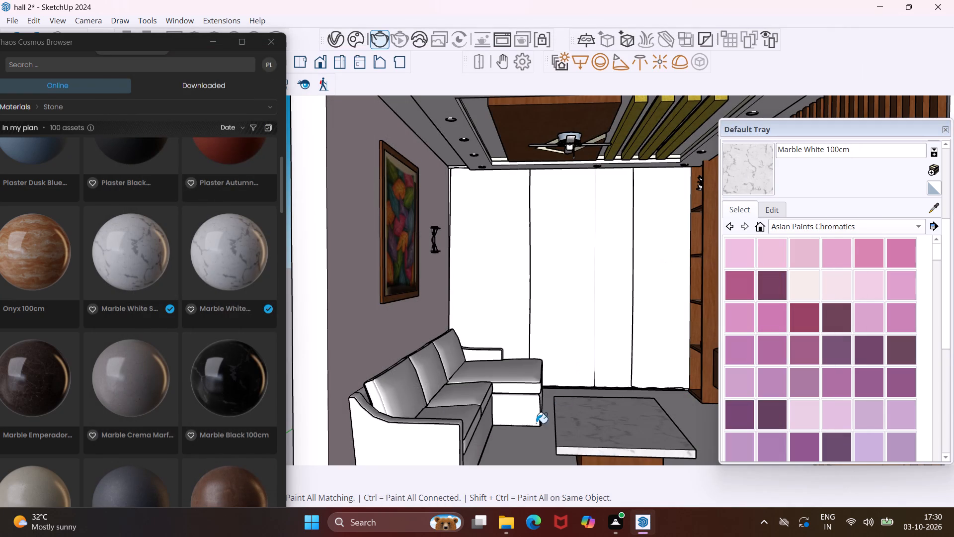
pyautogui.click(529, 438)
pyautogui.scroll(-3, 526, 426)
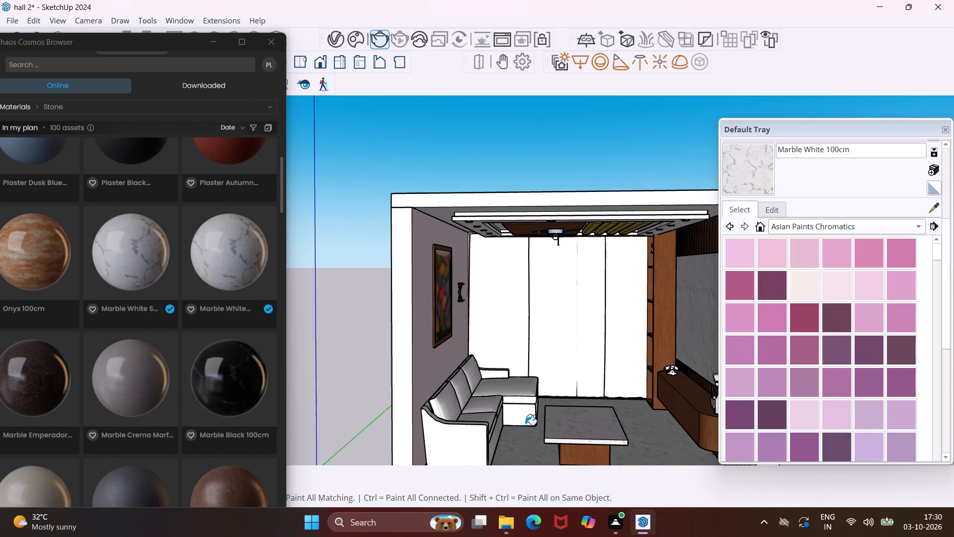
pyautogui.scroll(-6, 525, 425)
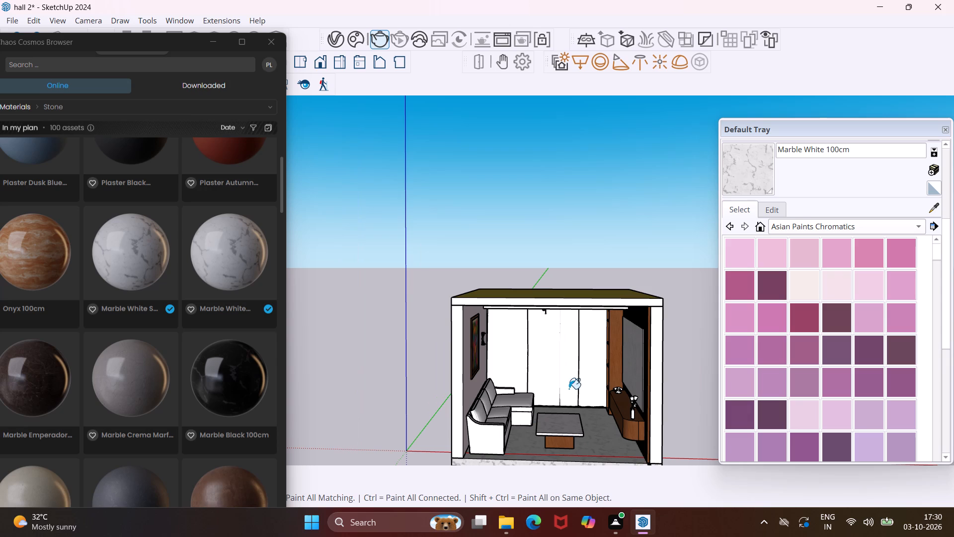
# Raise the brightness of the Marble White 100cm material's color to the maximum and leave the Paint tool.
pyautogui.click(767, 207)
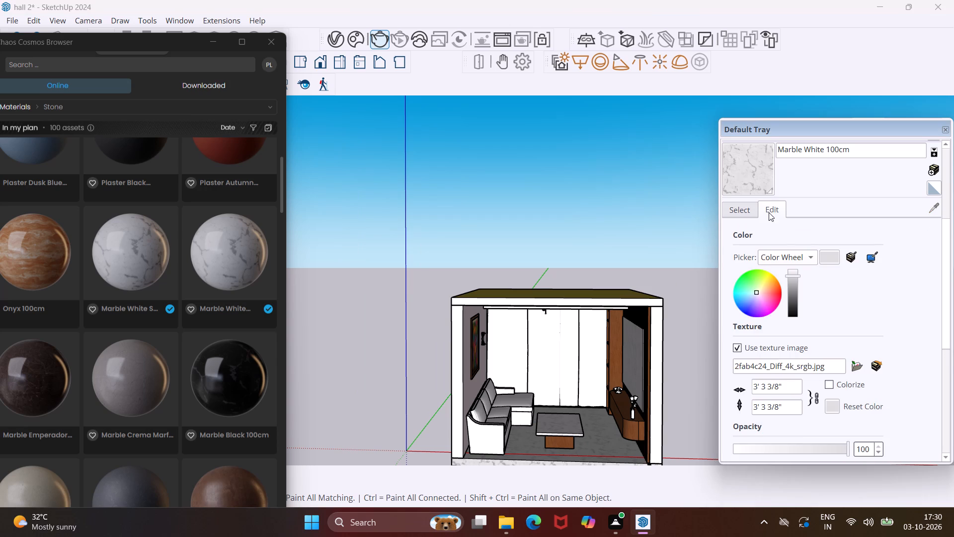
pyautogui.click(788, 272)
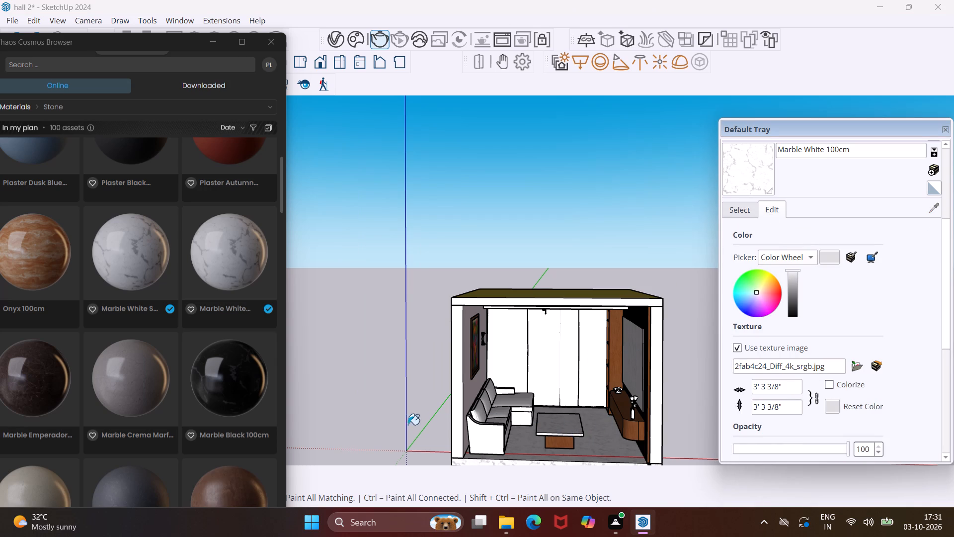
pyautogui.press('Escape')
pyautogui.press('space')
# Browse the downloaded furniture 3D models in the Cosmos library for pieces that suit the living room.
pyautogui.click(208, 88)
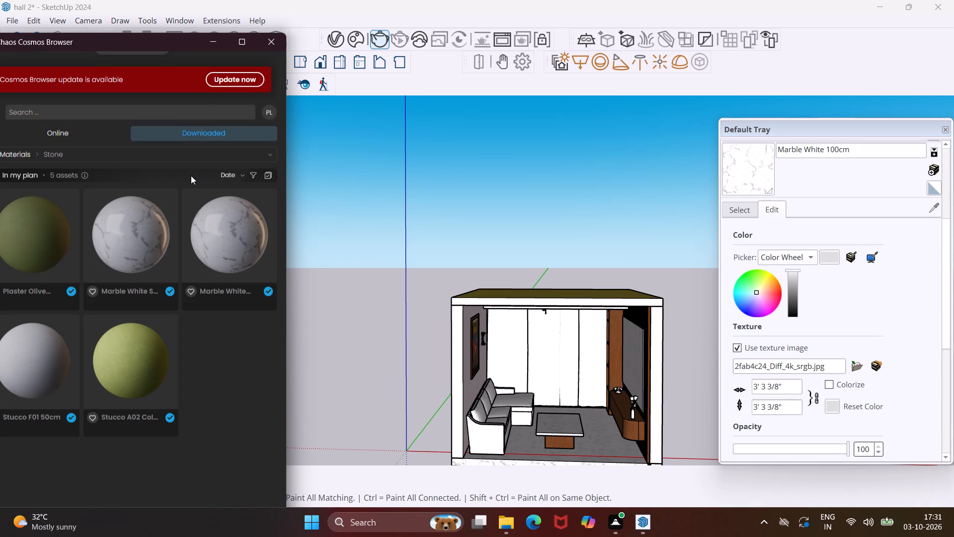
pyautogui.click(166, 159)
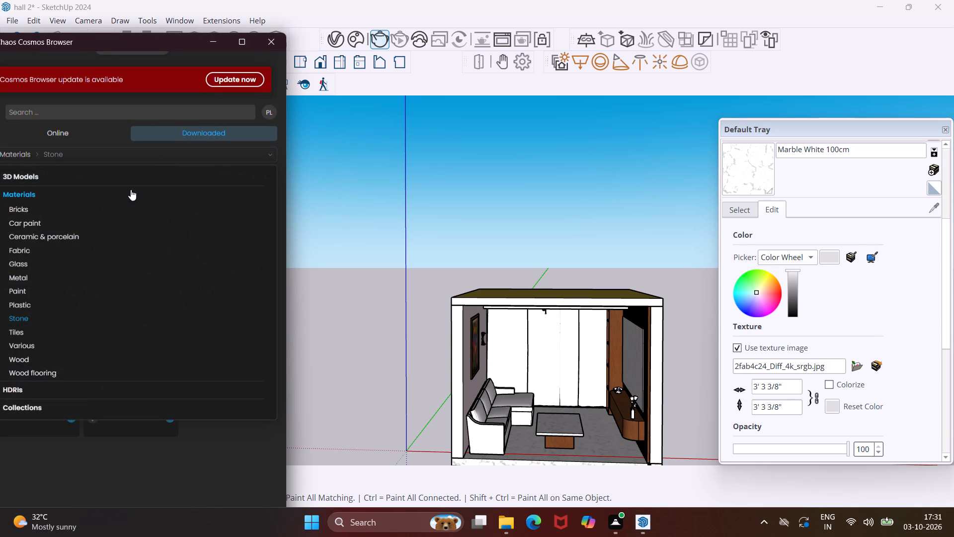
pyautogui.click(40, 182)
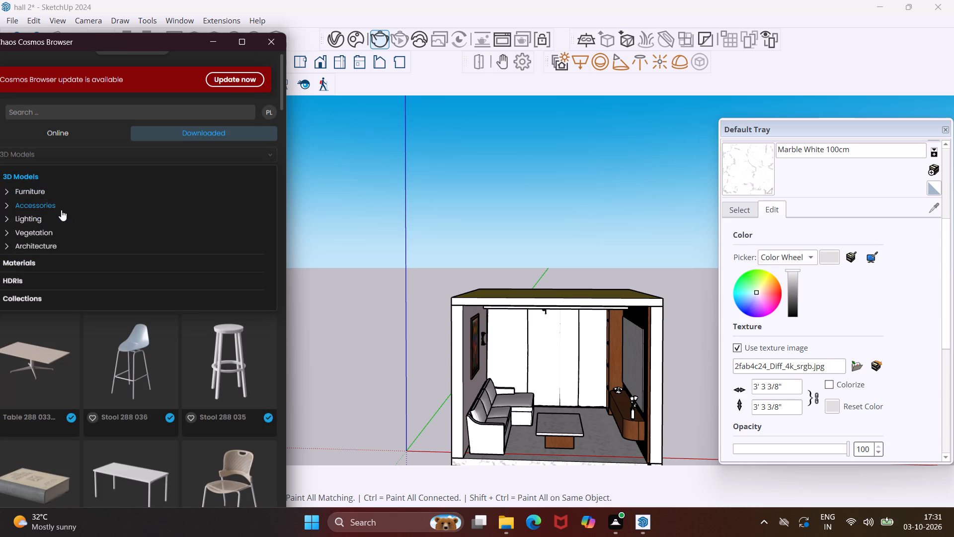
pyautogui.click(59, 192)
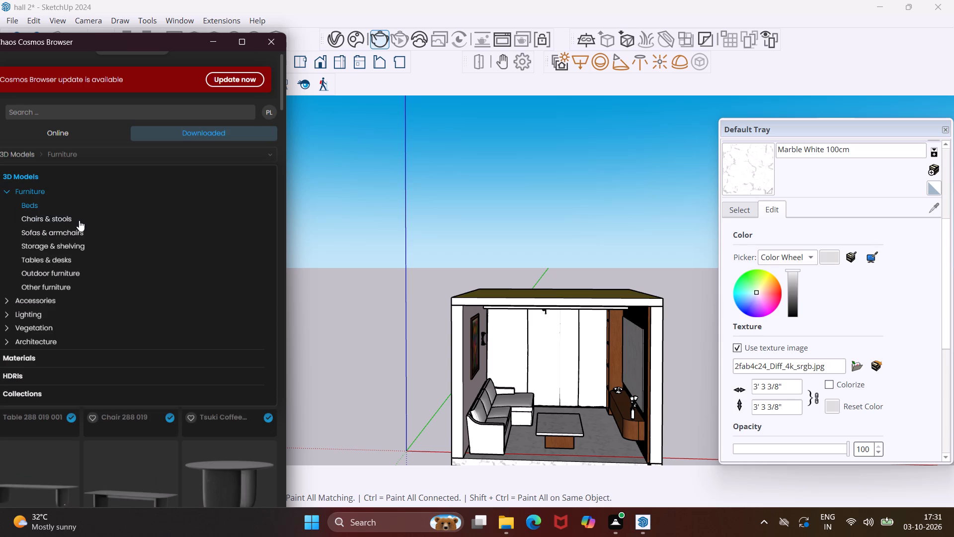
pyautogui.scroll(-5, 118, 460)
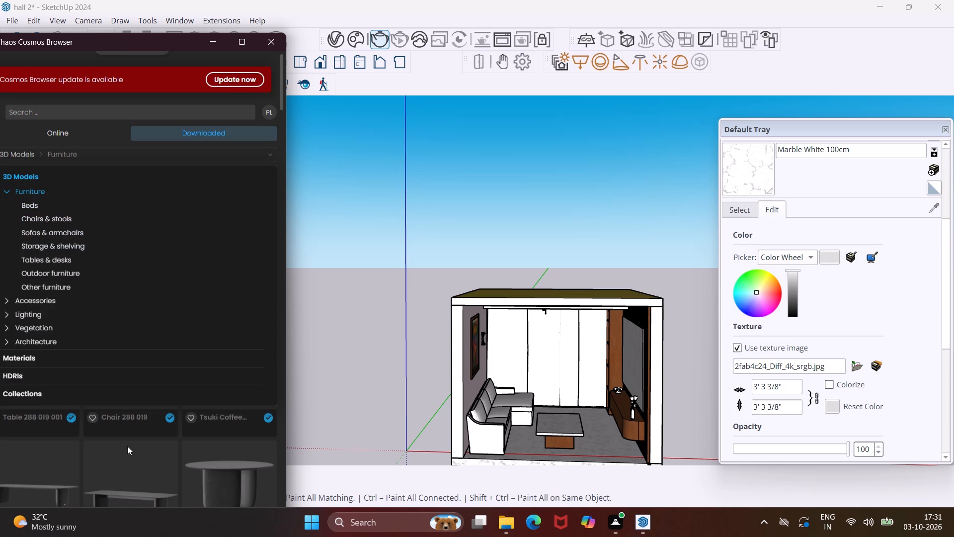
pyautogui.click(128, 441)
pyautogui.scroll(-6, 130, 375)
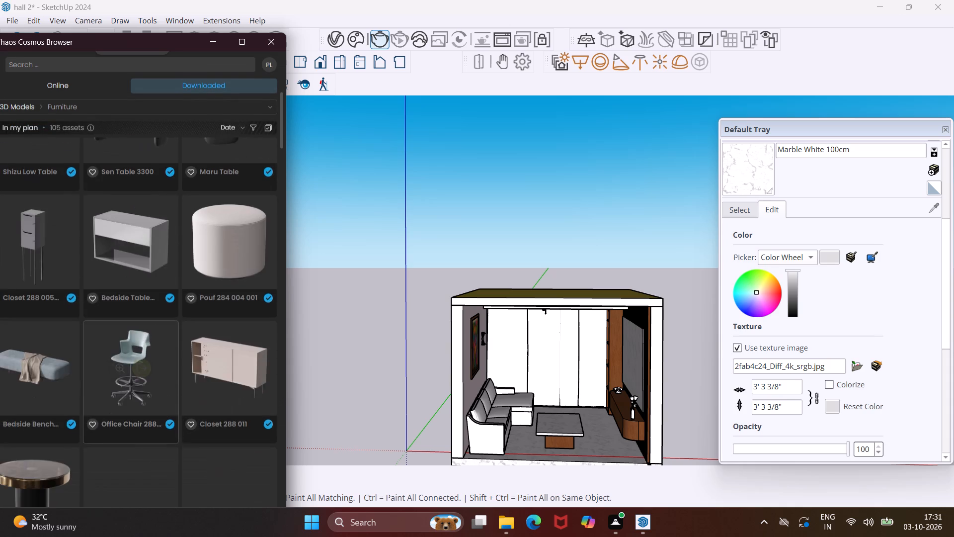
pyautogui.scroll(-10, 128, 381)
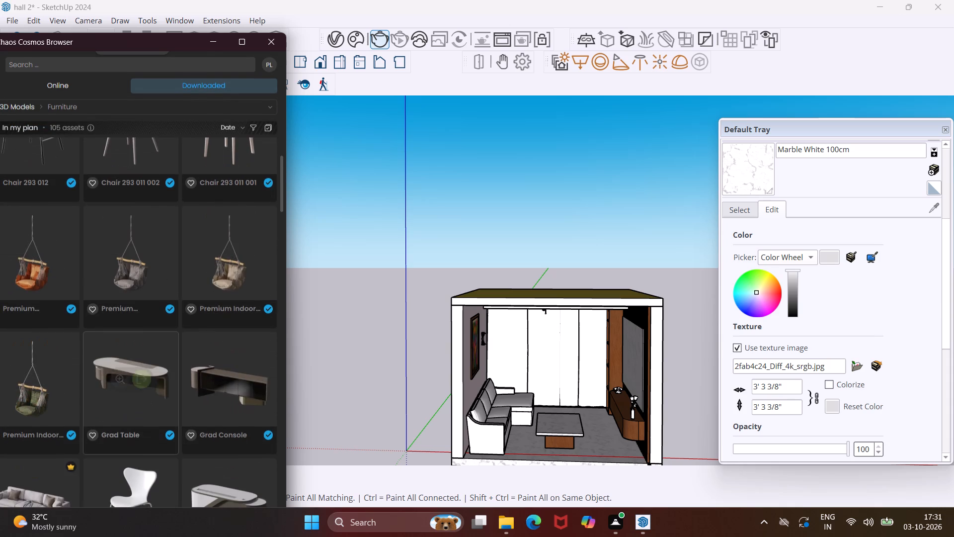
pyautogui.scroll(-5, 140, 358)
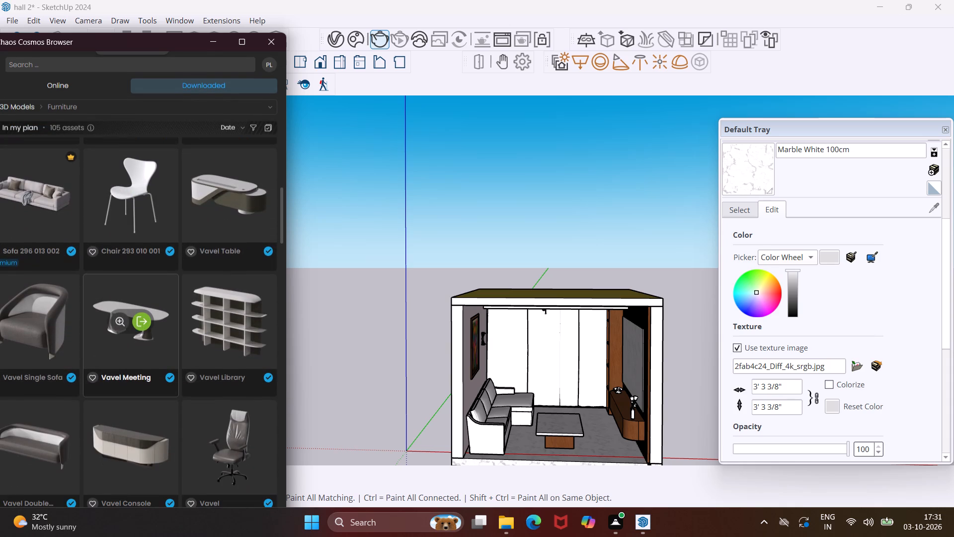
pyautogui.scroll(-2, 140, 358)
pyautogui.scroll(4, 140, 358)
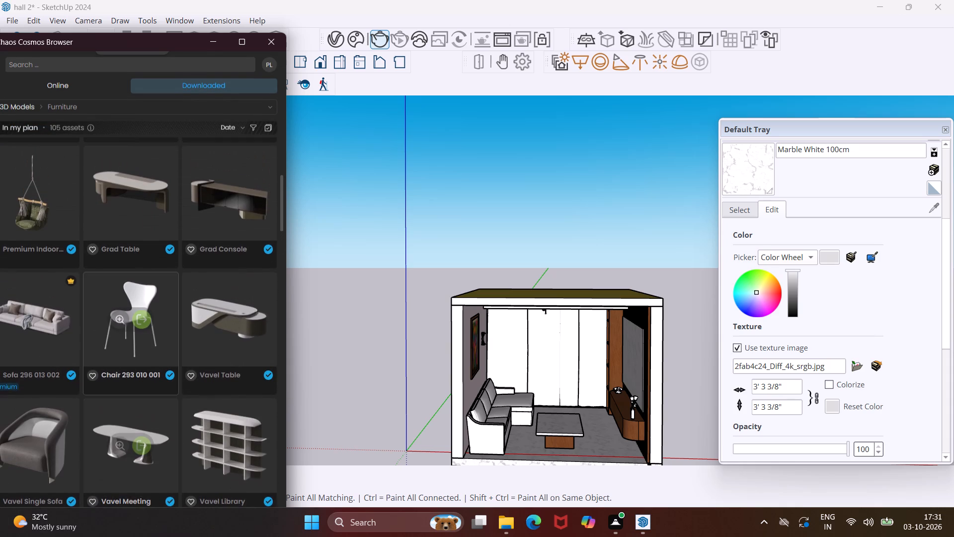
pyautogui.scroll(-19, 140, 358)
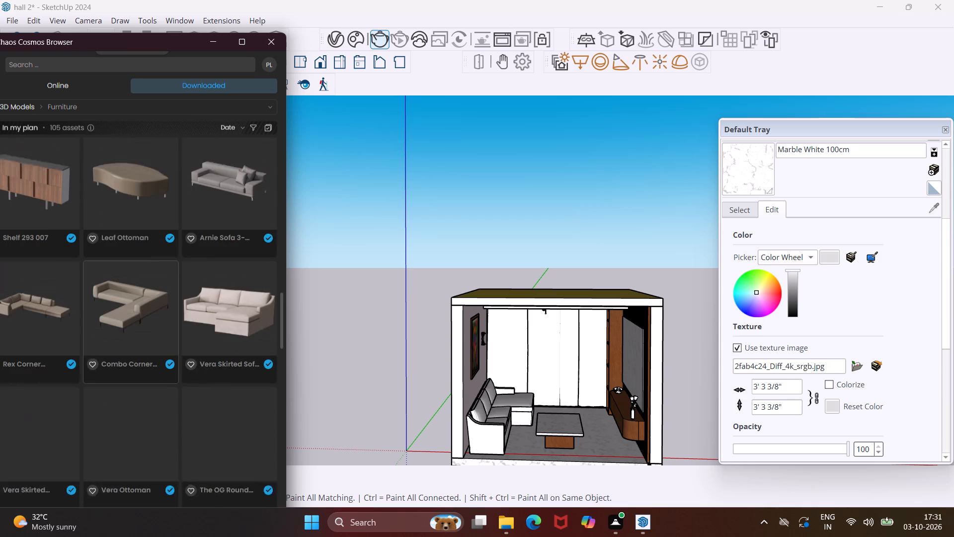
pyautogui.scroll(-8, 140, 360)
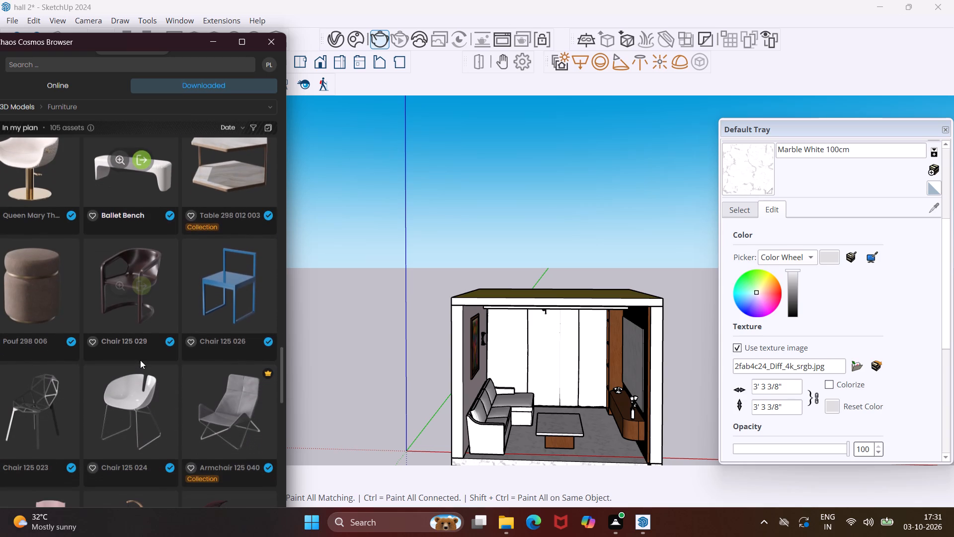
pyautogui.scroll(-5, 140, 360)
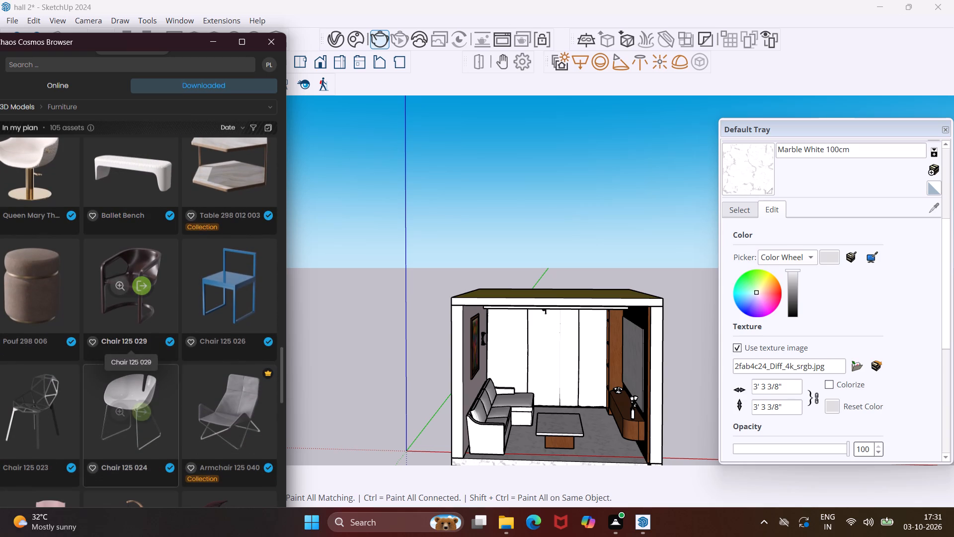
pyautogui.scroll(-10, 79, 409)
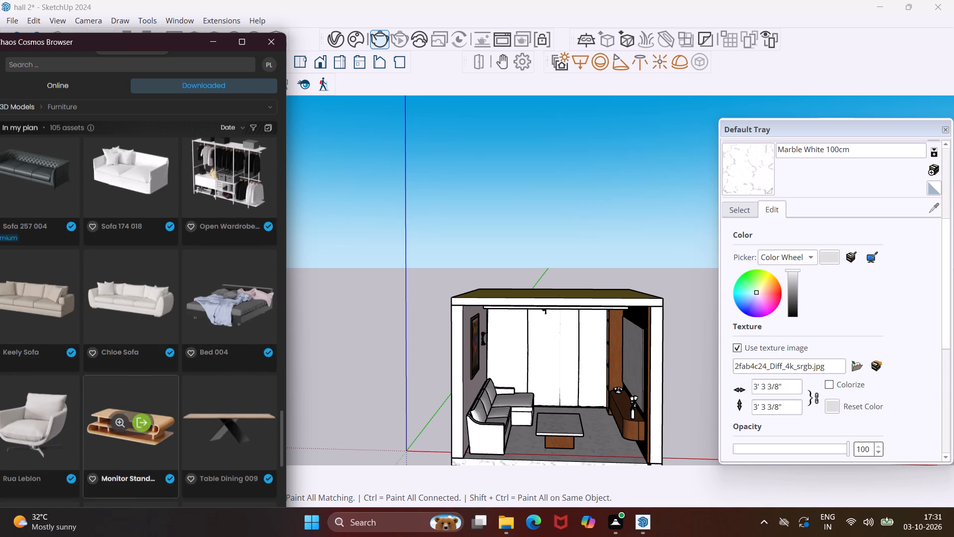
pyautogui.scroll(-15, 101, 400)
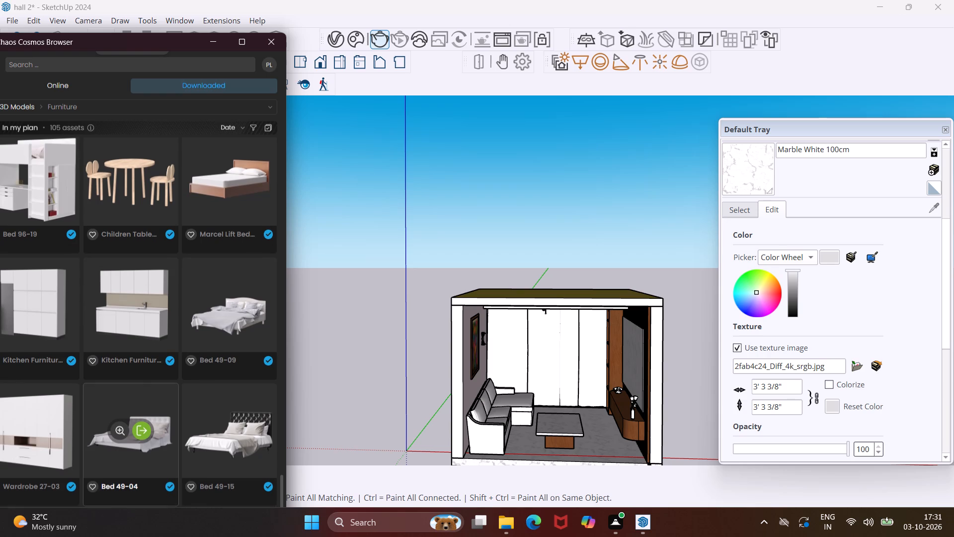
pyautogui.scroll(-15, 74, 435)
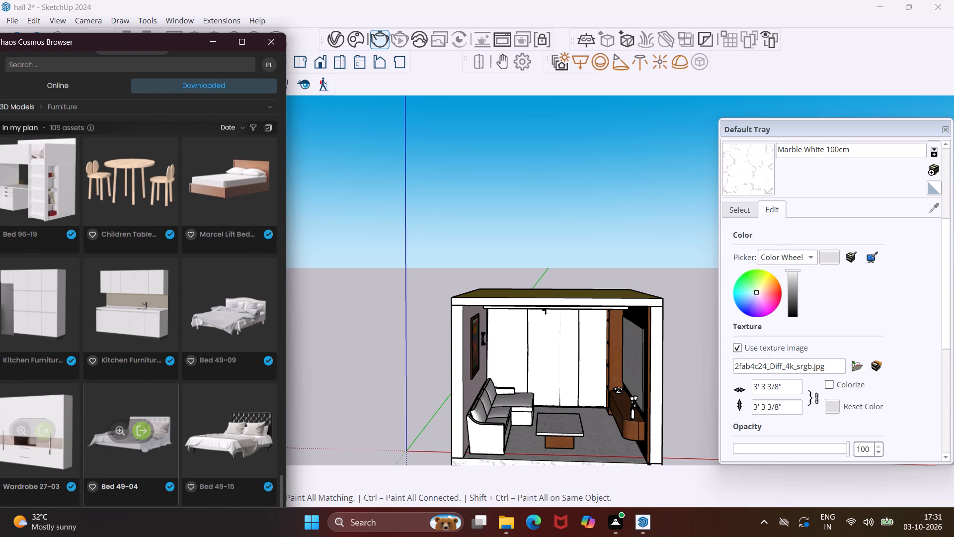
pyautogui.scroll(-7, 155, 383)
pyautogui.scroll(15, 196, 362)
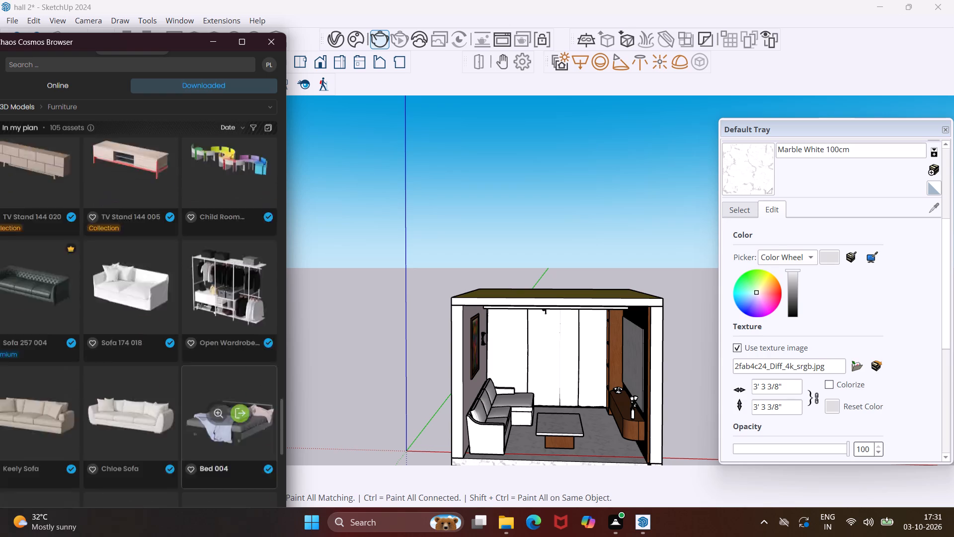
pyautogui.scroll(8, 196, 362)
pyautogui.scroll(13, 196, 362)
pyautogui.scroll(10, 196, 362)
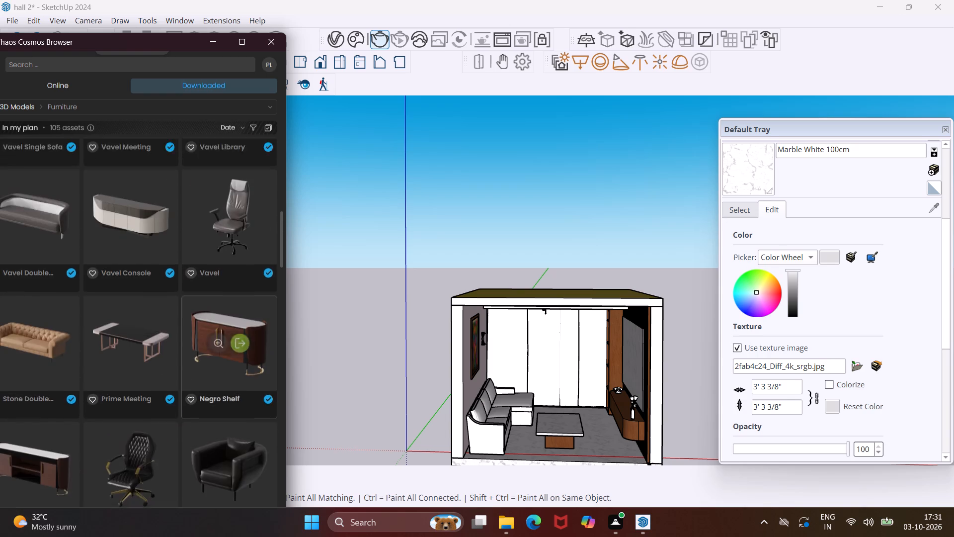
pyautogui.scroll(16, 196, 362)
pyautogui.scroll(7, 196, 362)
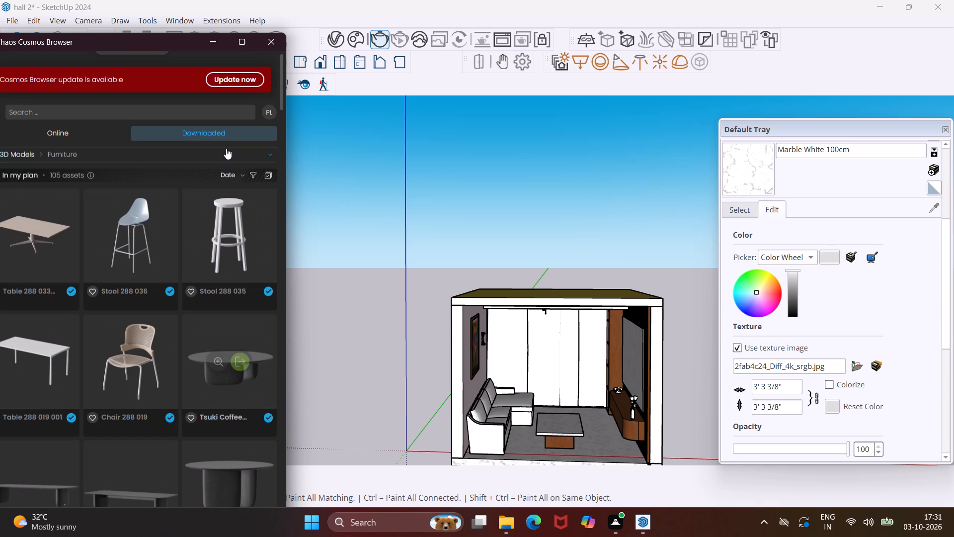
# Find Vase 193 006 among all downloaded Cosmos 3D models and place it on top of the coffee table.
pyautogui.click(227, 149)
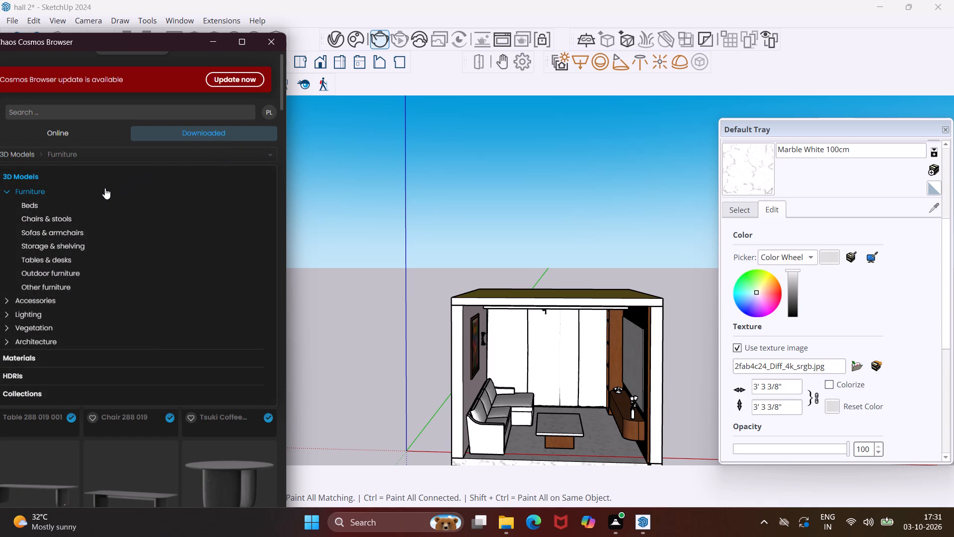
pyautogui.click(83, 178)
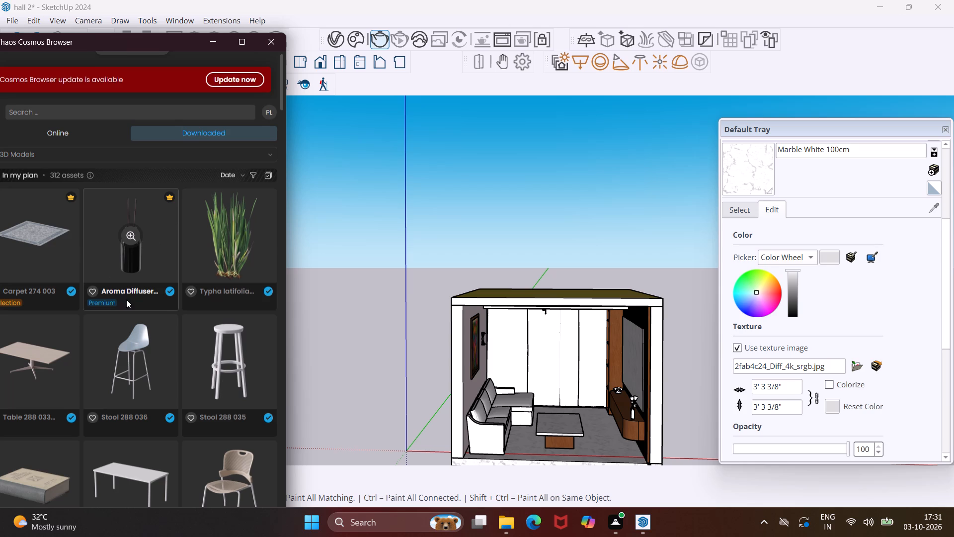
pyautogui.click(225, 133)
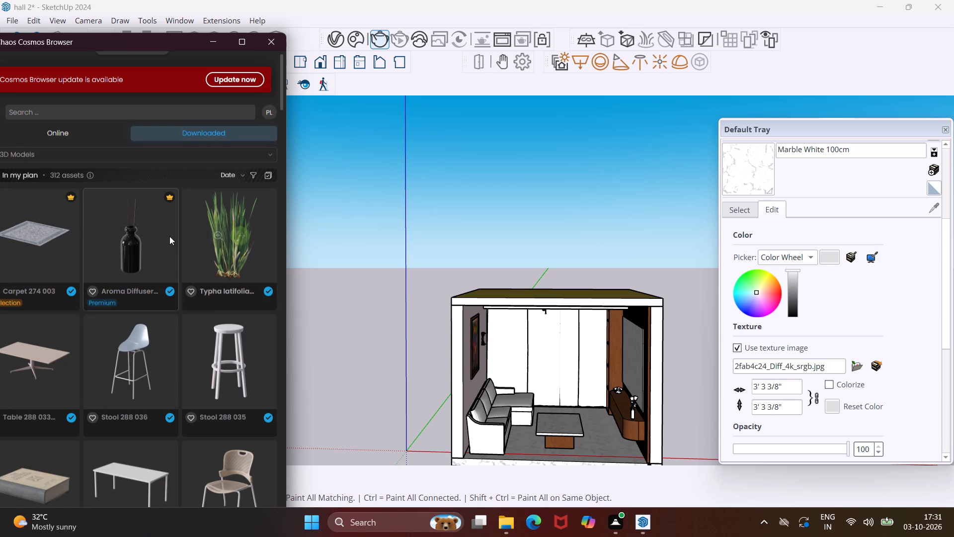
pyautogui.scroll(-5, 158, 252)
pyautogui.scroll(-5, 144, 325)
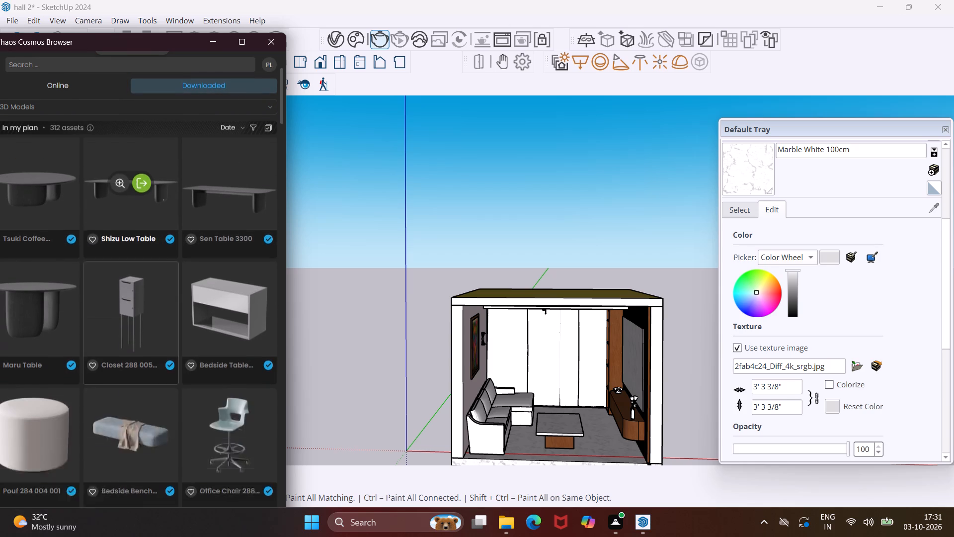
pyautogui.scroll(-10, 144, 331)
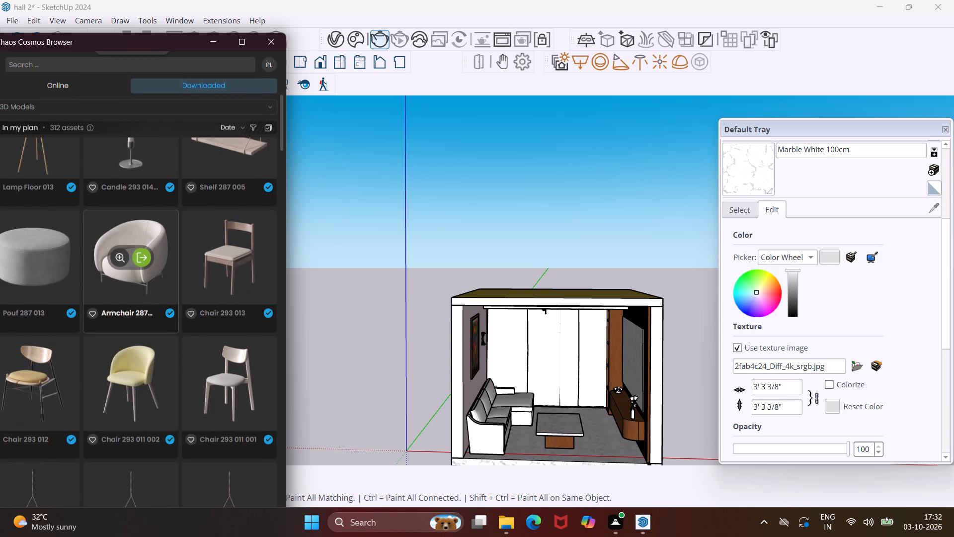
pyautogui.scroll(-18, 144, 331)
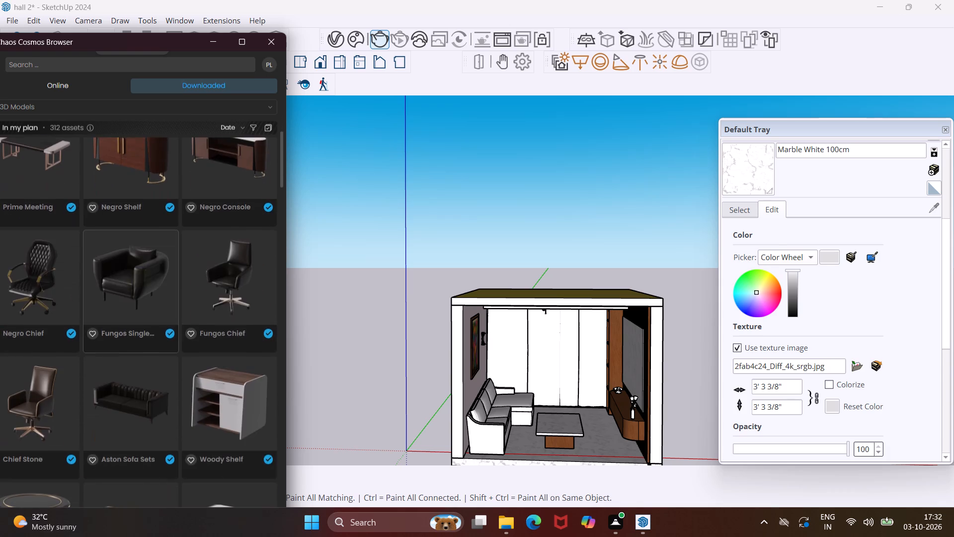
pyautogui.scroll(-18, 144, 331)
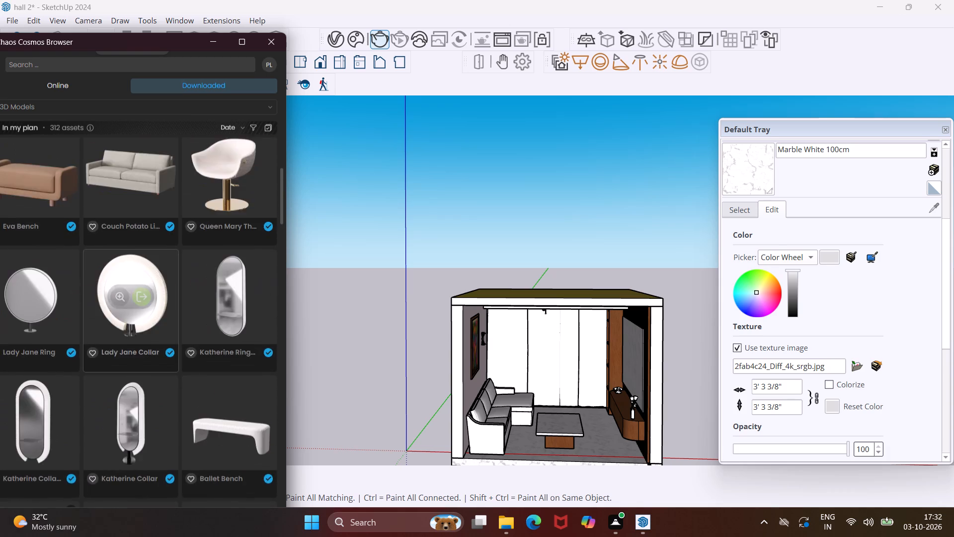
pyautogui.scroll(-13, 143, 332)
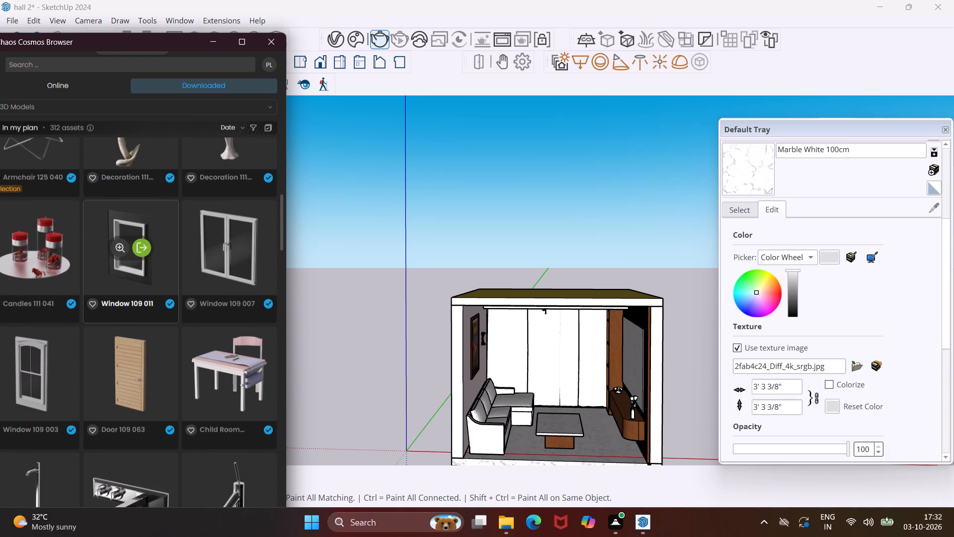
pyautogui.scroll(2, 143, 332)
pyautogui.scroll(-10, 143, 332)
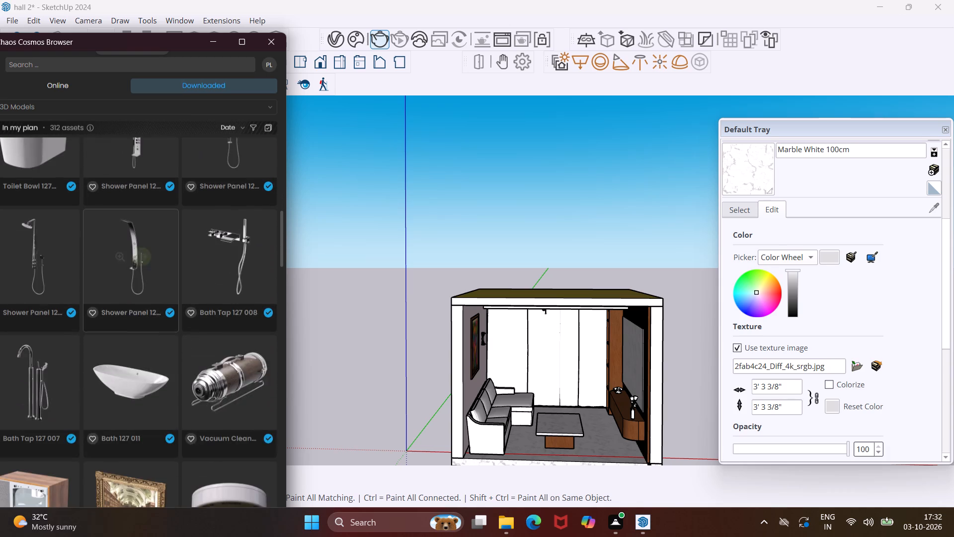
pyautogui.scroll(-16, 143, 332)
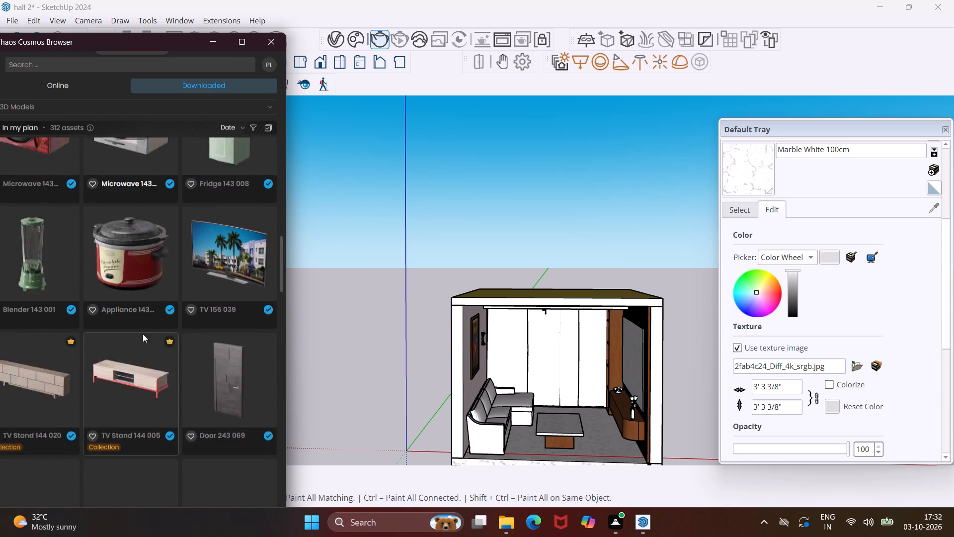
pyautogui.scroll(-6, 143, 334)
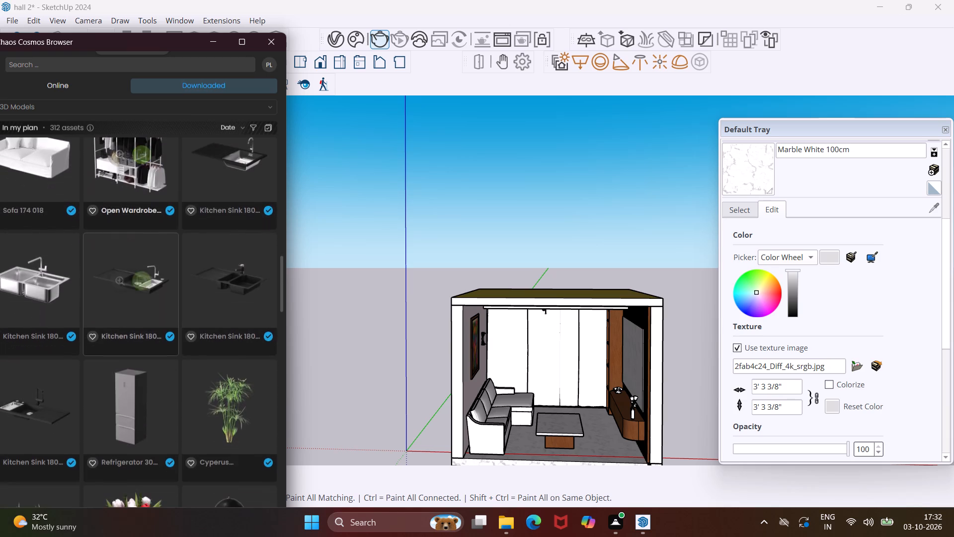
pyautogui.scroll(-4, 142, 335)
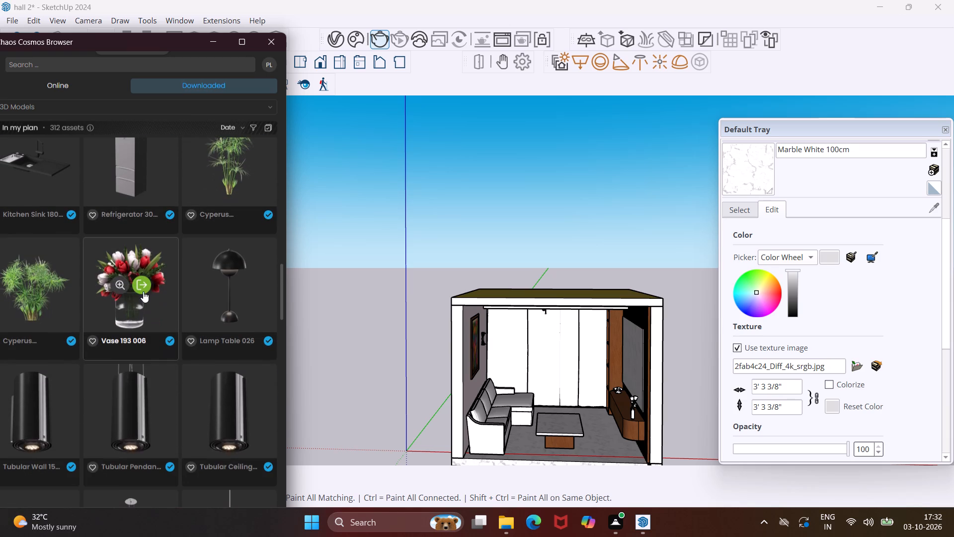
pyautogui.click(142, 286)
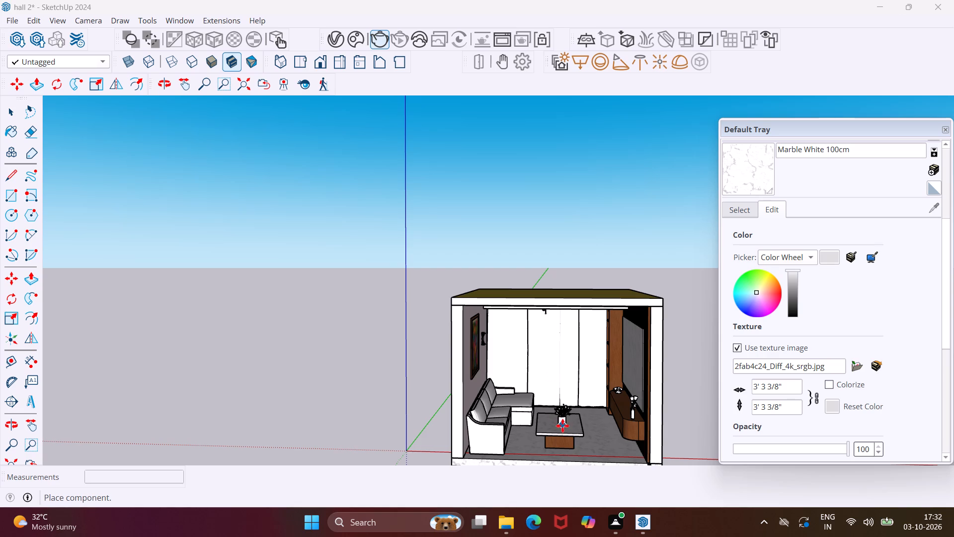
pyautogui.scroll(11, 563, 426)
pyautogui.click(550, 422)
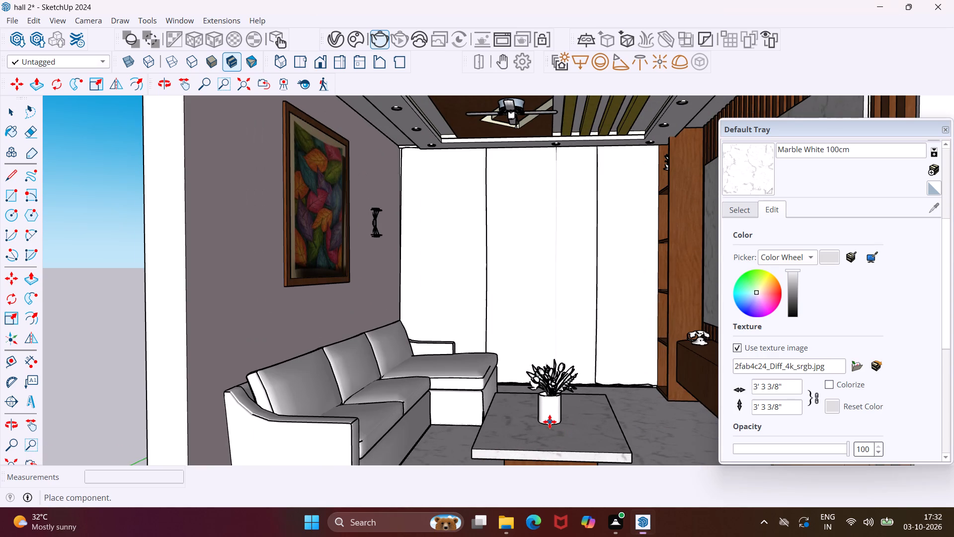
pyautogui.press('Escape')
pyautogui.press('space')
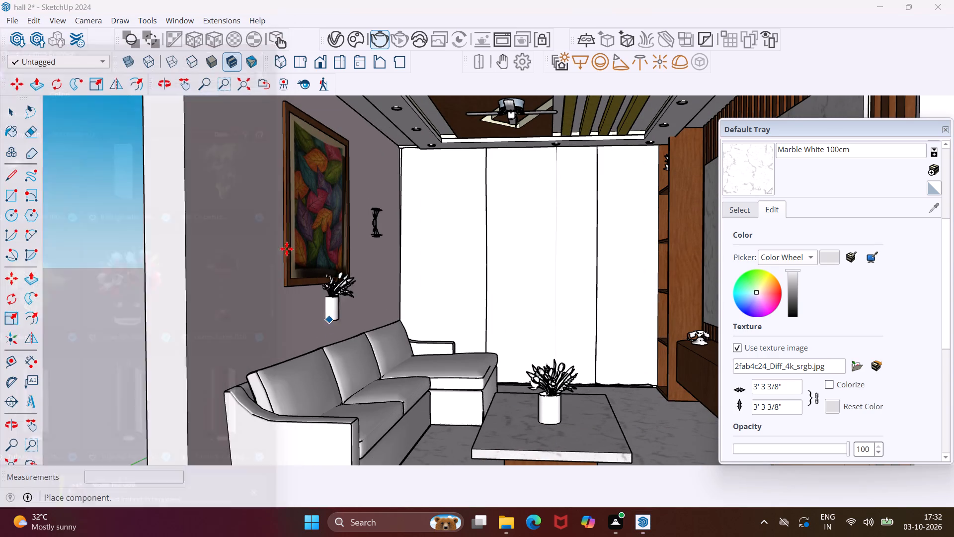
pyautogui.press('Escape')
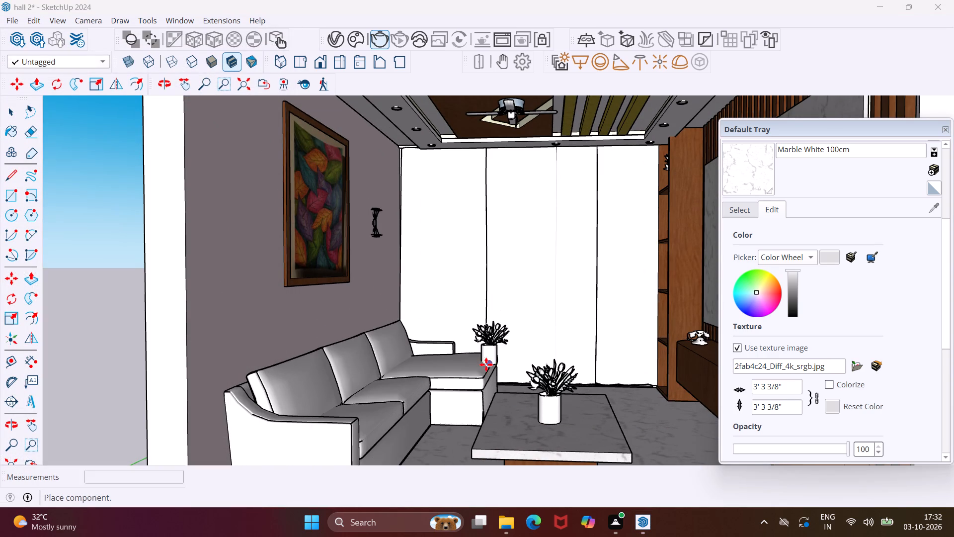
# Drop a second copy of the vase on the ground outside the room, near the model origin.
pyautogui.scroll(-5, 484, 372)
pyautogui.click(265, 444)
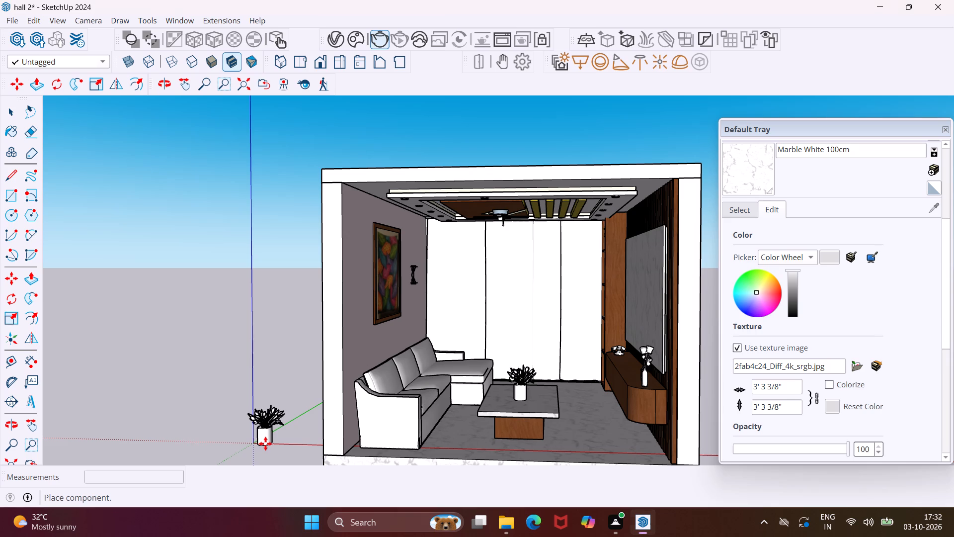
# Stop placing vases, close the Cosmos browser and delete the extra vase outside the room near the model origin.
pyautogui.press('Escape')
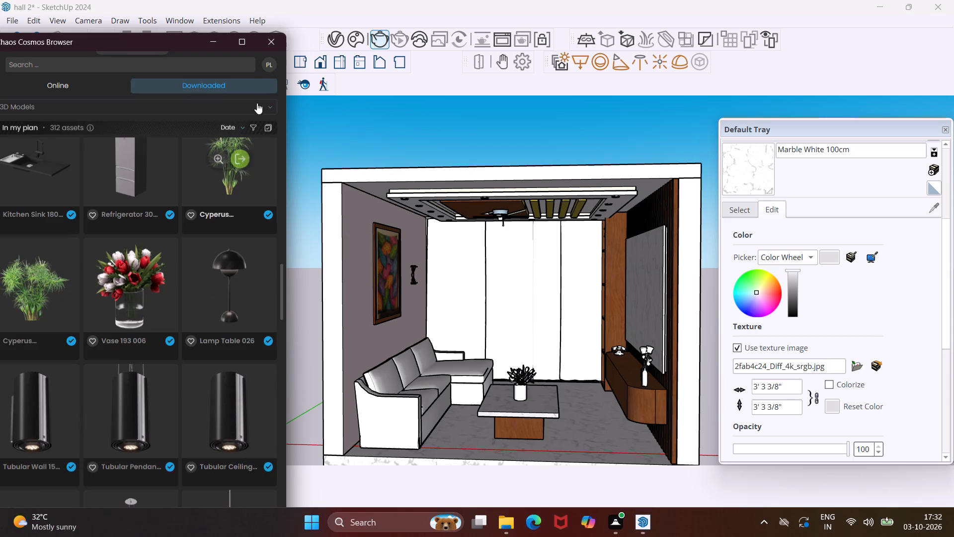
pyautogui.click(264, 46)
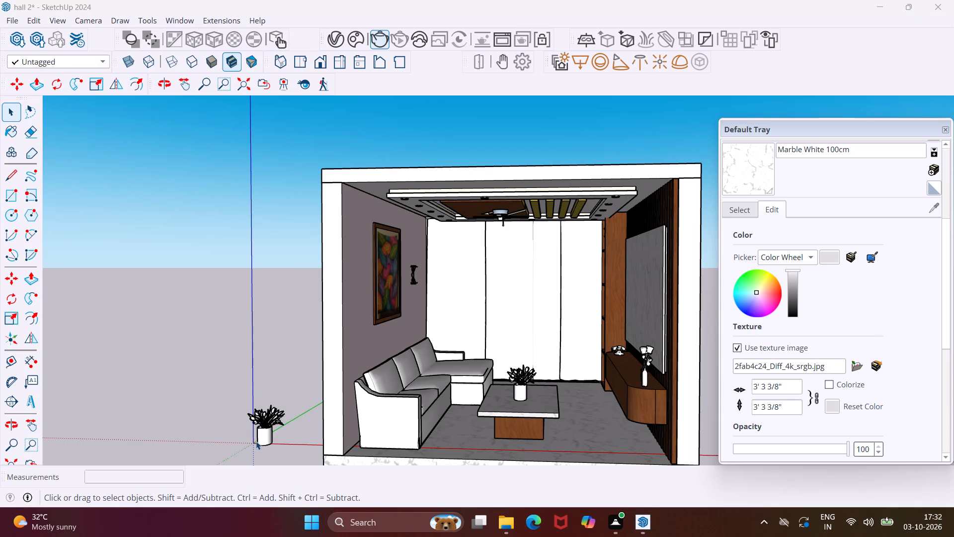
pyautogui.click(257, 440)
pyautogui.press('Delete')
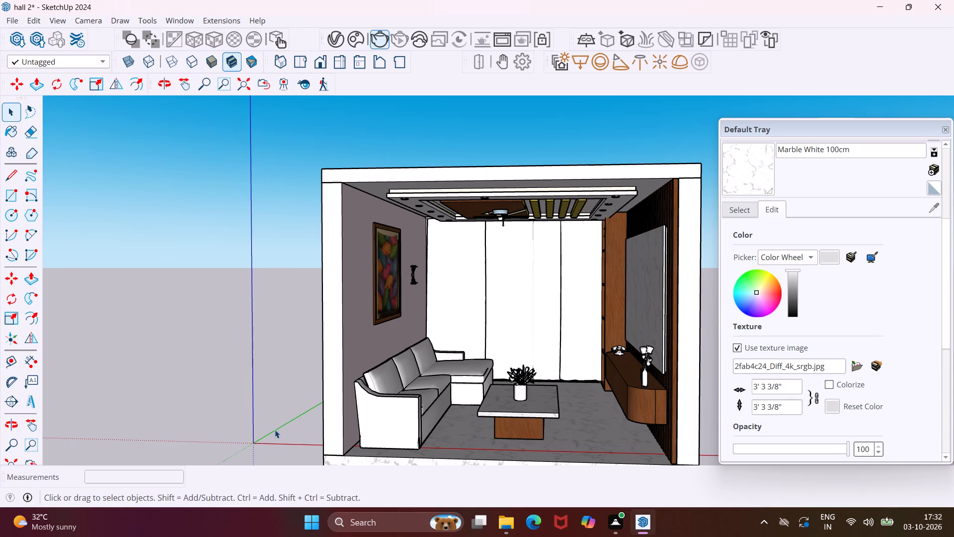
# Push/Pull the front end face of the sofa-side wall outward by 3' 7 7/16".
pyautogui.scroll(-4, 298, 376)
pyautogui.click(327, 378)
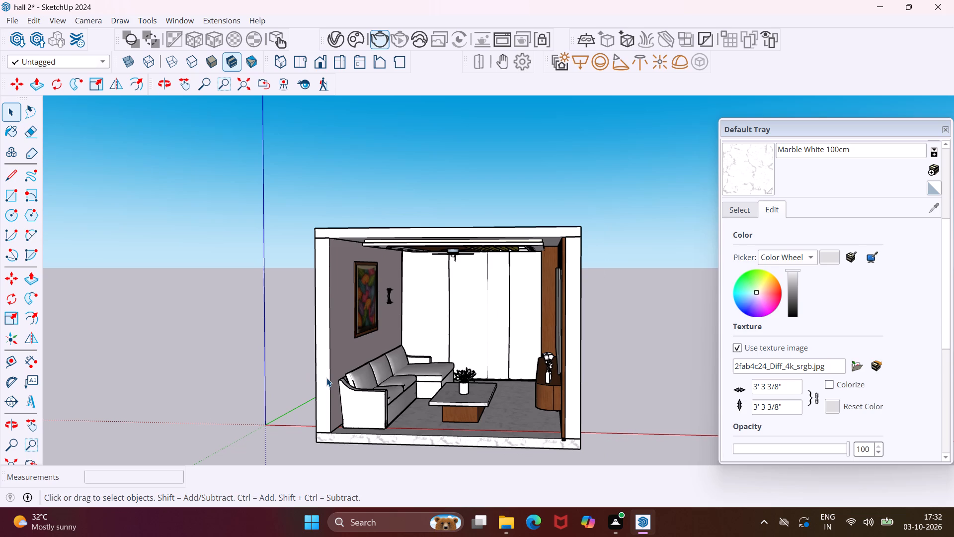
pyautogui.press('p')
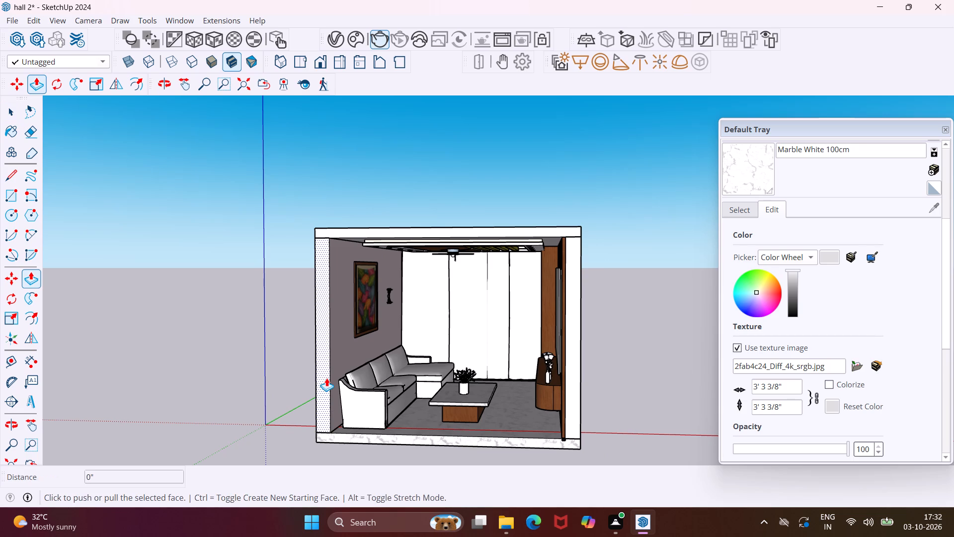
pyautogui.click(326, 378)
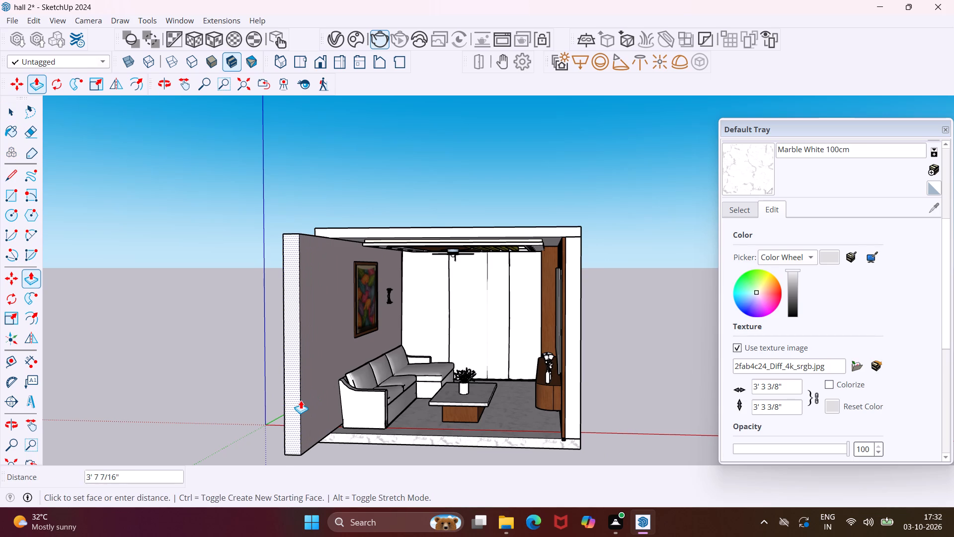
pyautogui.click(301, 400)
pyautogui.press('Escape')
pyautogui.press('space')
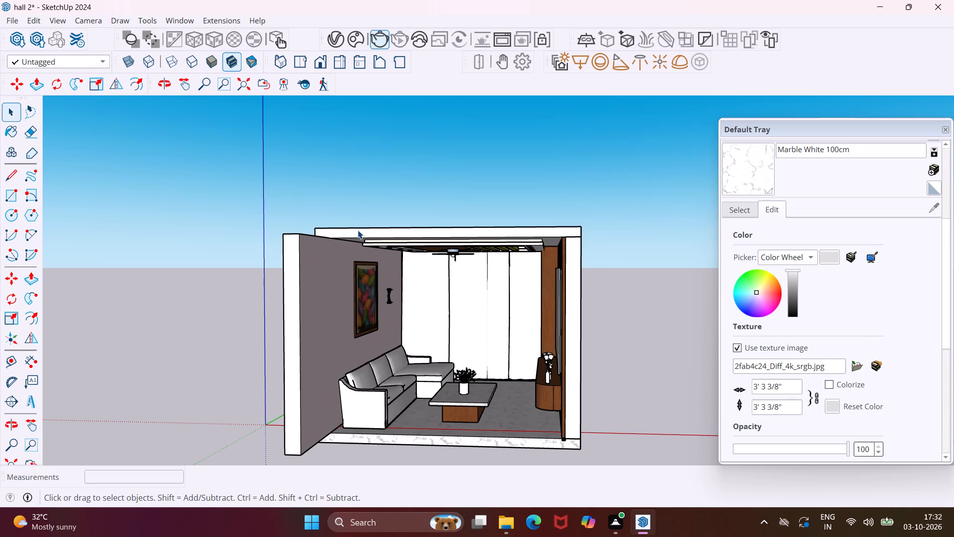
# Inside the ceiling group, Push/Pull the slab's front face outward 3' 7 7/16", flush with the extended sofa-side wall.
pyautogui.click(358, 230)
pyautogui.scroll(4, 355, 231)
pyautogui.click(354, 232)
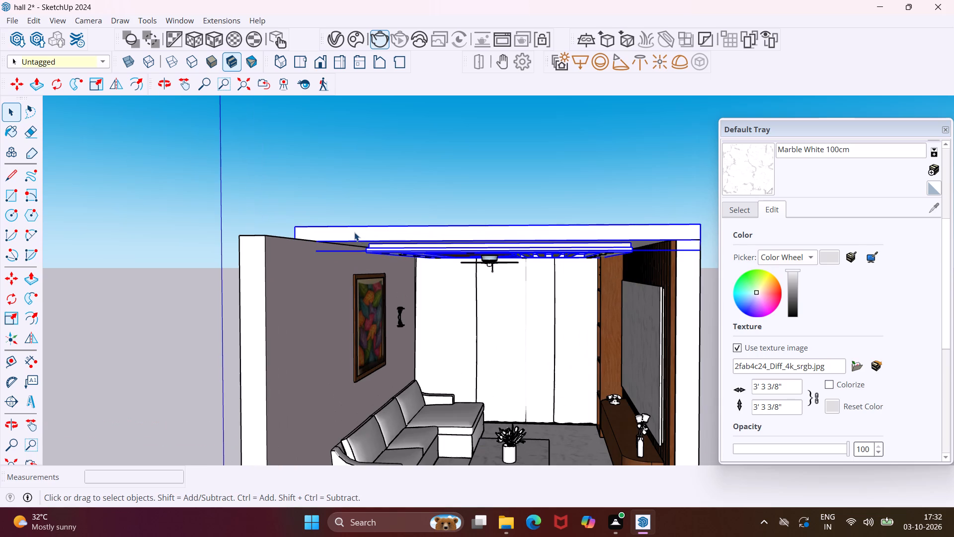
pyautogui.doubleClick(354, 232)
pyautogui.click(354, 232)
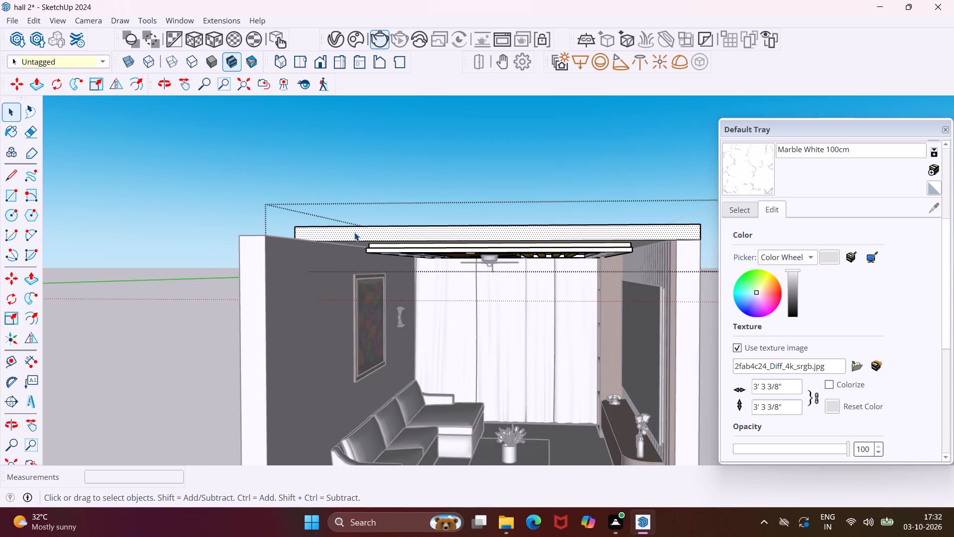
pyautogui.press('p')
pyautogui.click(354, 232)
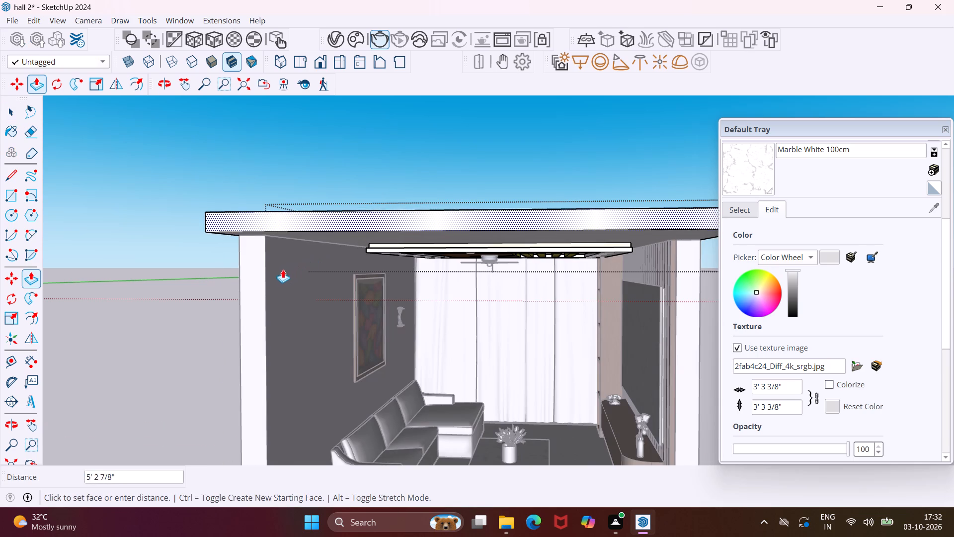
pyautogui.click(266, 282)
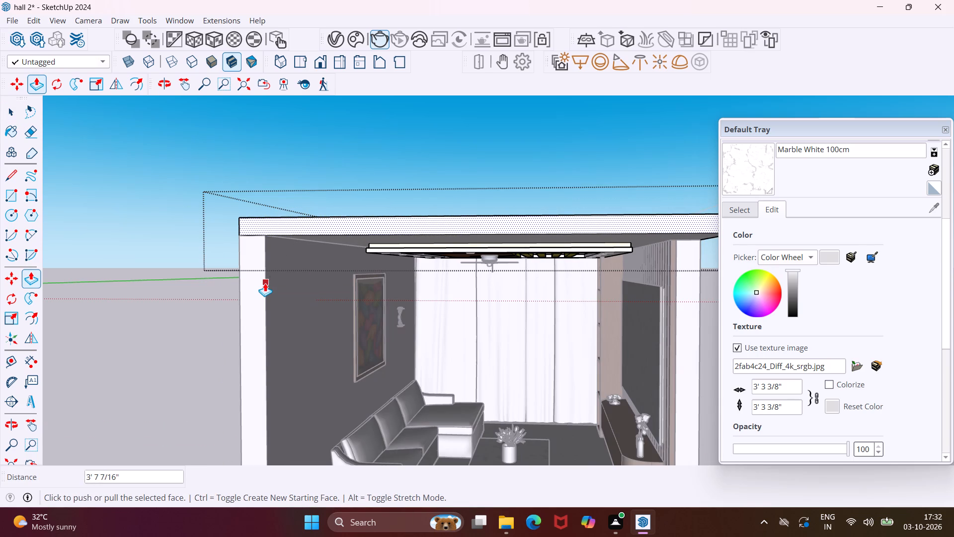
pyautogui.press('Escape')
pyautogui.press('space')
pyautogui.scroll(-4, 480, 202)
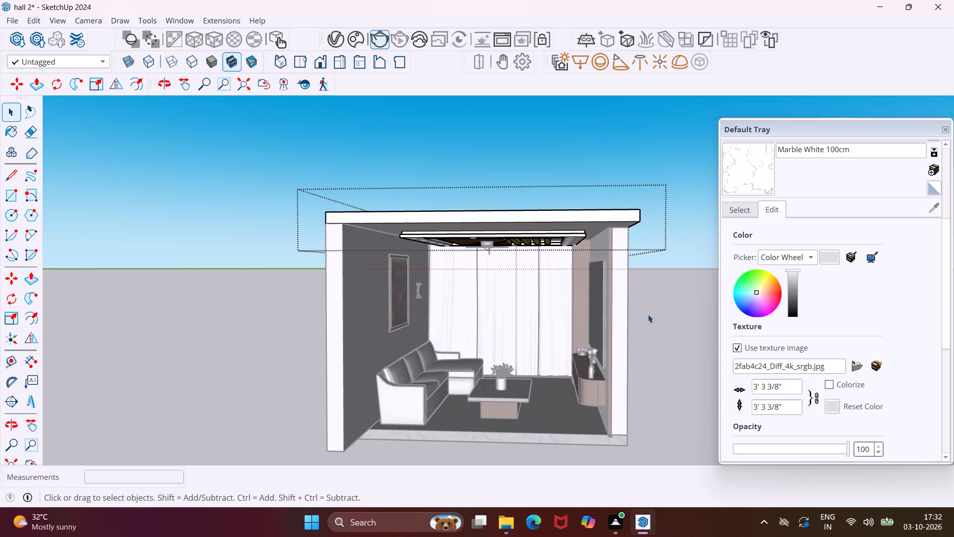
pyautogui.click(682, 336)
# Push/Pull the front end face of the TV-unit wall outward 3' 7 7/16", flush with the ceiling slab's front edge.
pyautogui.click(624, 371)
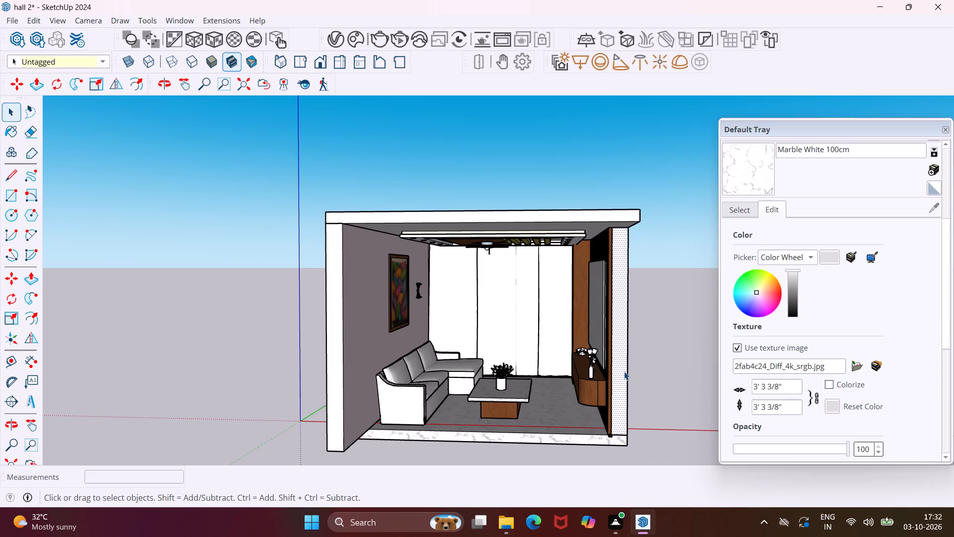
pyautogui.press('p')
pyautogui.click(619, 372)
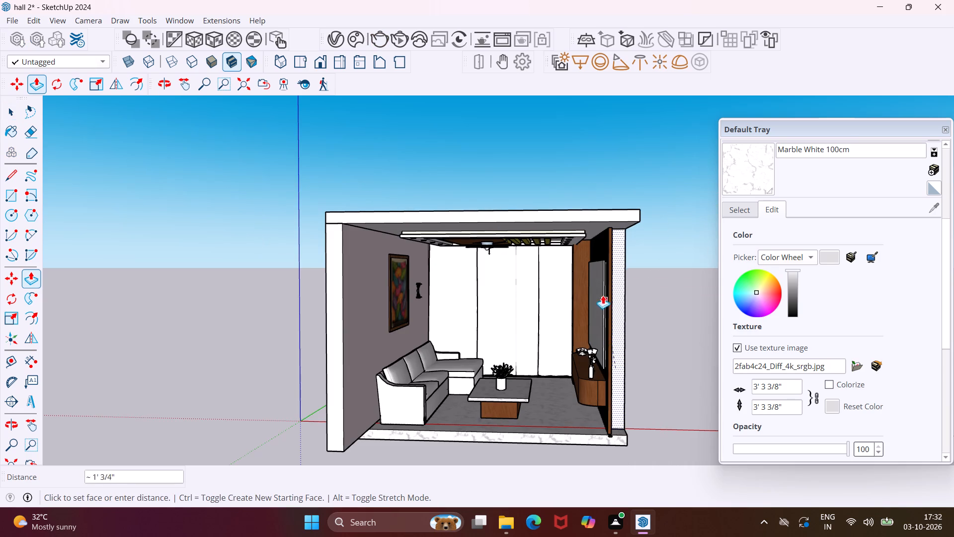
pyautogui.click(611, 215)
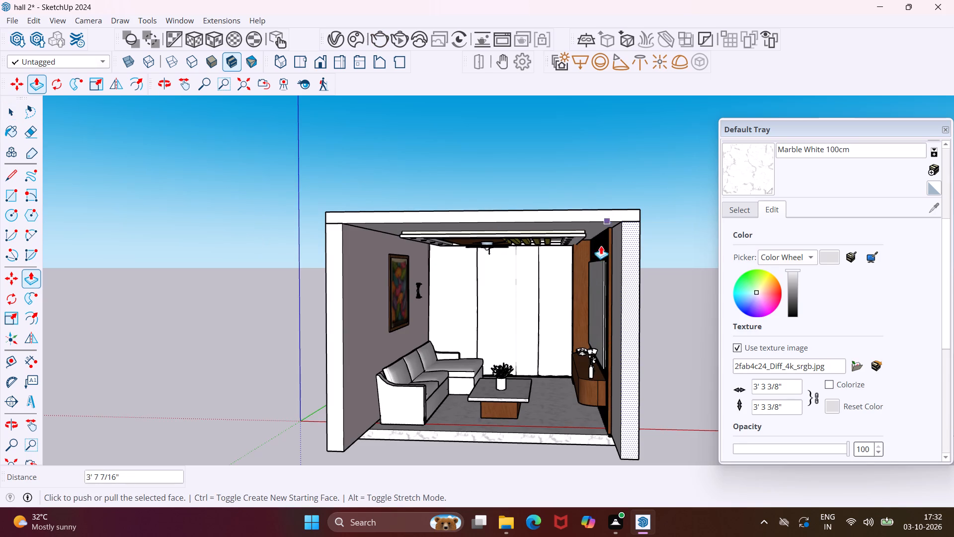
pyautogui.press('Escape')
pyautogui.press('space')
# Inside the floor group, Push/Pull the marble slab's front face outward 3' 7 7/16" to meet the ends of the walls.
pyautogui.click(519, 438)
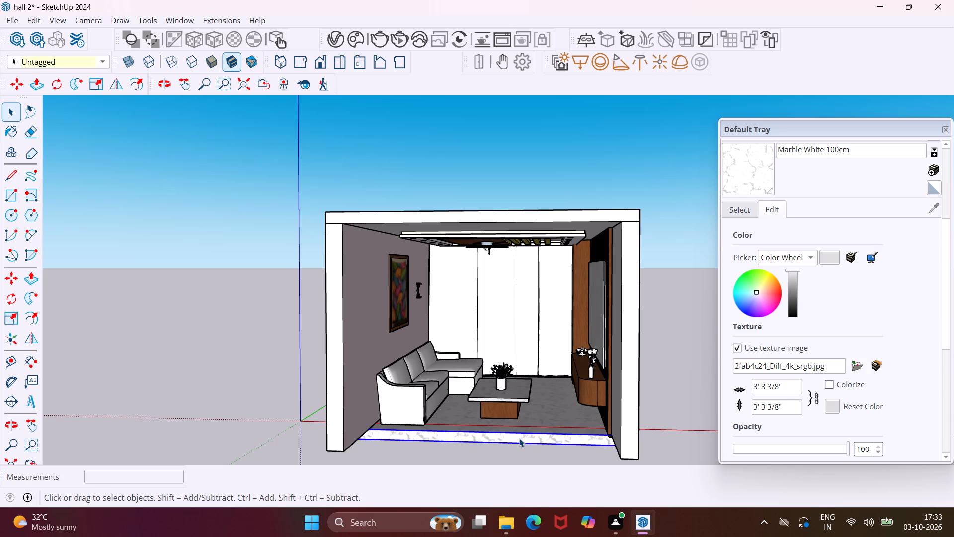
pyautogui.scroll(4, 519, 438)
pyautogui.doubleClick(519, 438)
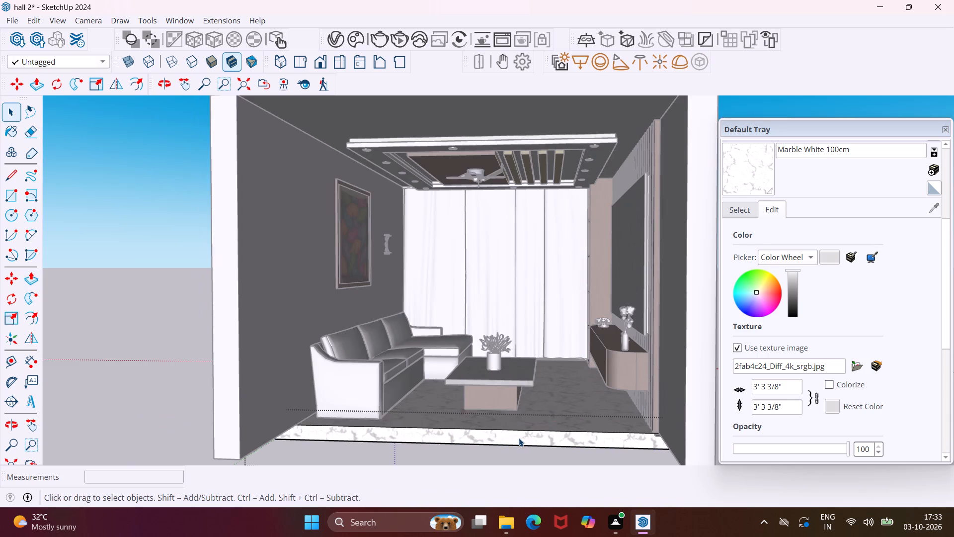
pyautogui.click(519, 438)
pyautogui.click(519, 438)
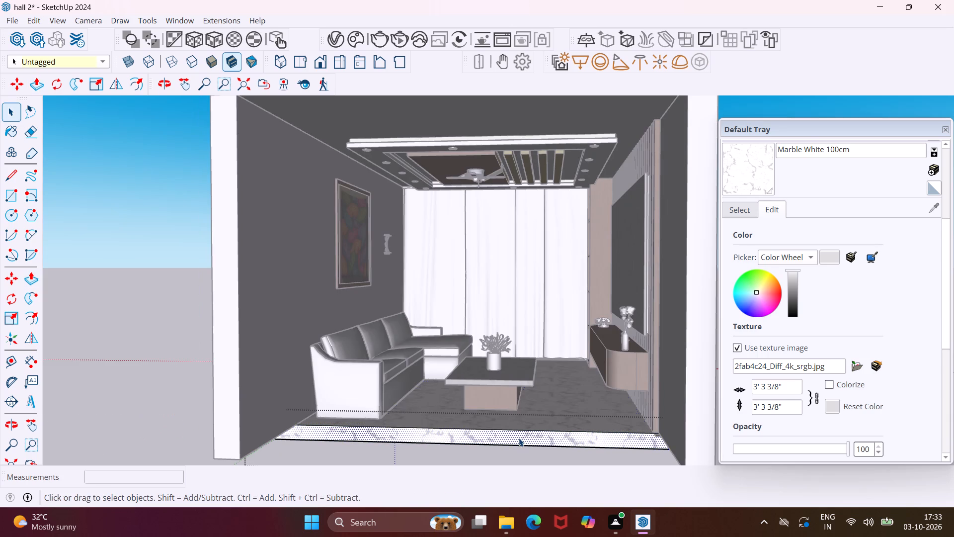
pyautogui.click(519, 438)
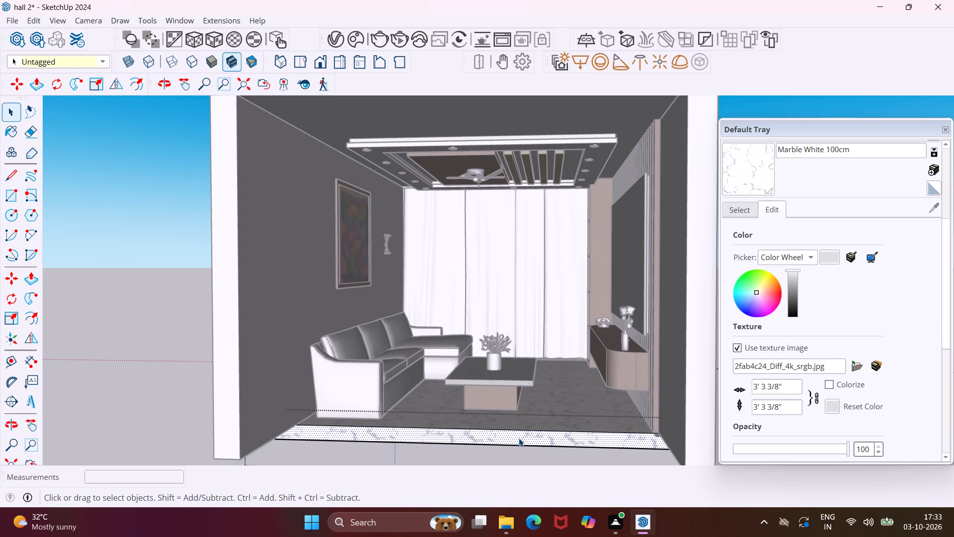
pyautogui.press('p')
pyautogui.click(519, 438)
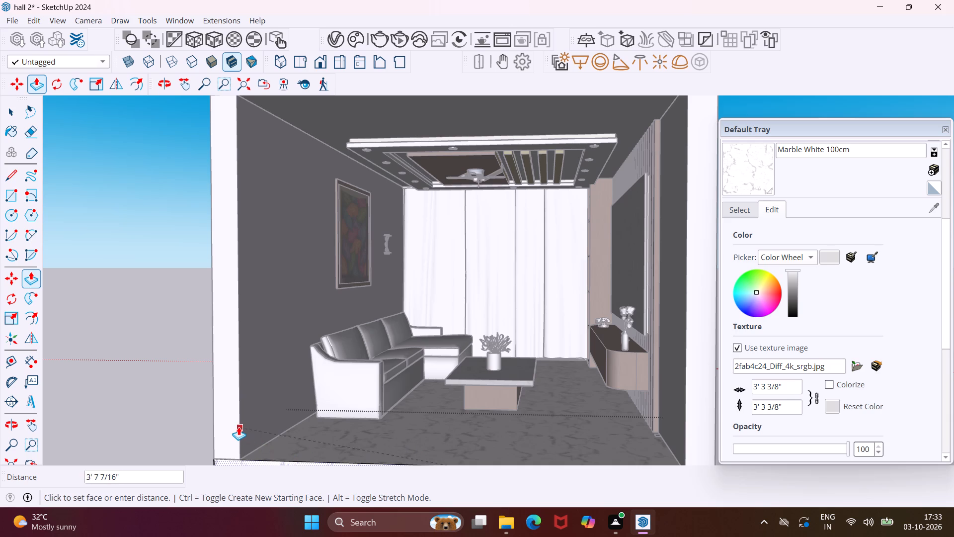
pyautogui.click(237, 425)
pyautogui.press('Escape')
pyautogui.press('space')
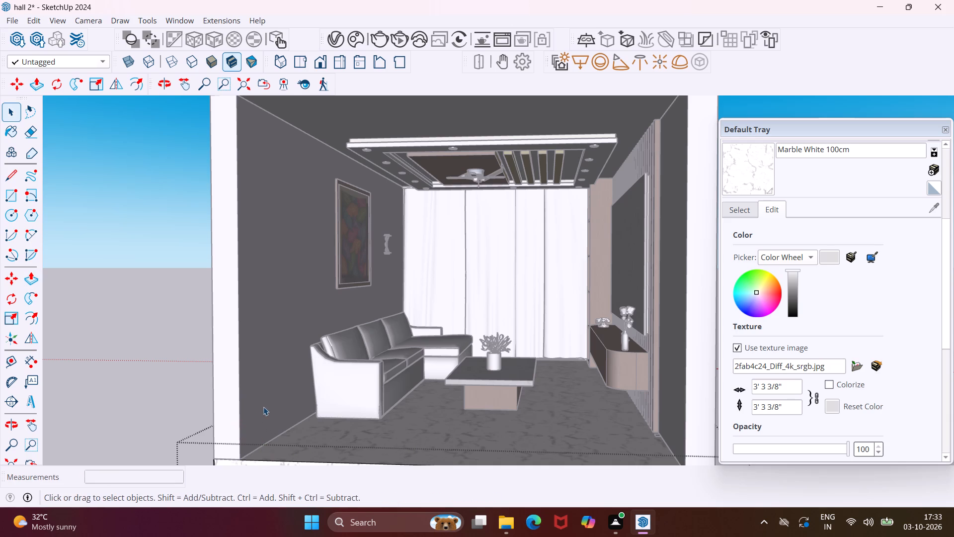
pyautogui.scroll(-6, 263, 406)
pyautogui.moveTo(268, 406); pyautogui.dragTo(334, 409, button='middle')
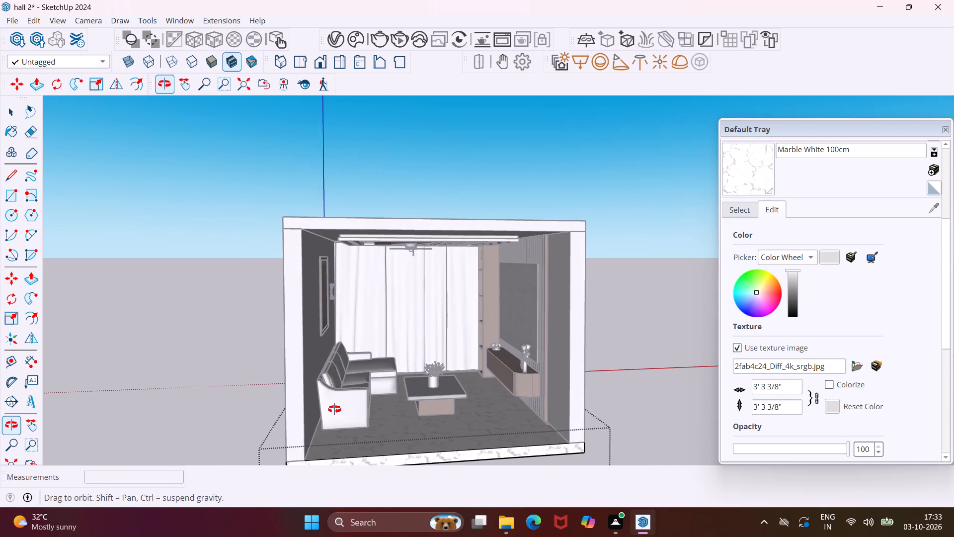
pyautogui.moveTo(334, 409); pyautogui.dragTo(334, 409, button='middle')
pyautogui.click(612, 350)
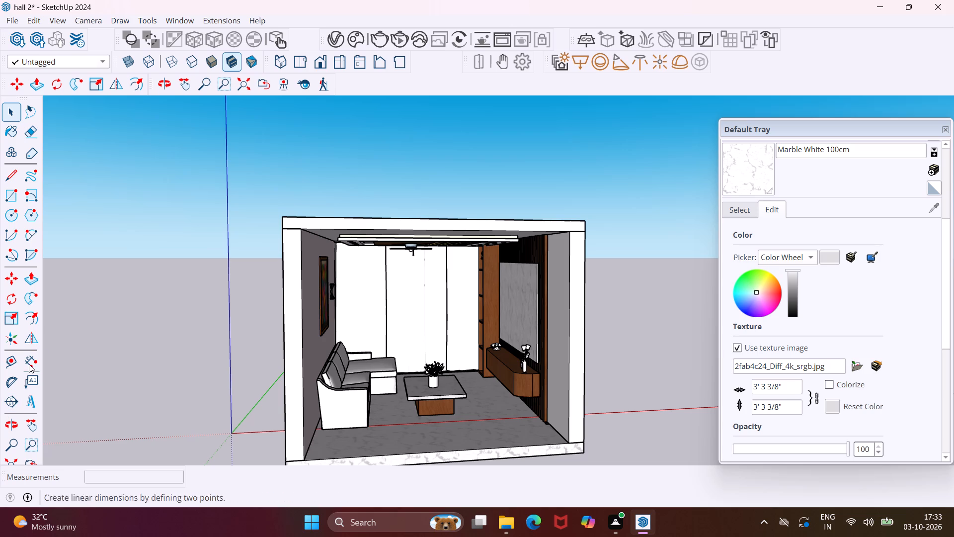
# Open 3D Warehouse and replace the existing search term to search the models for "tv".
pyautogui.click(186, 15)
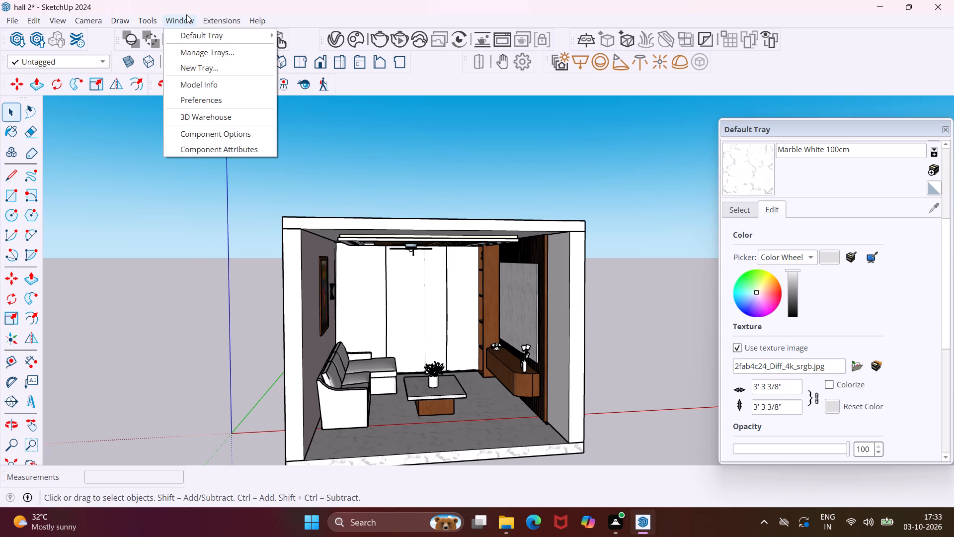
pyautogui.click(210, 111)
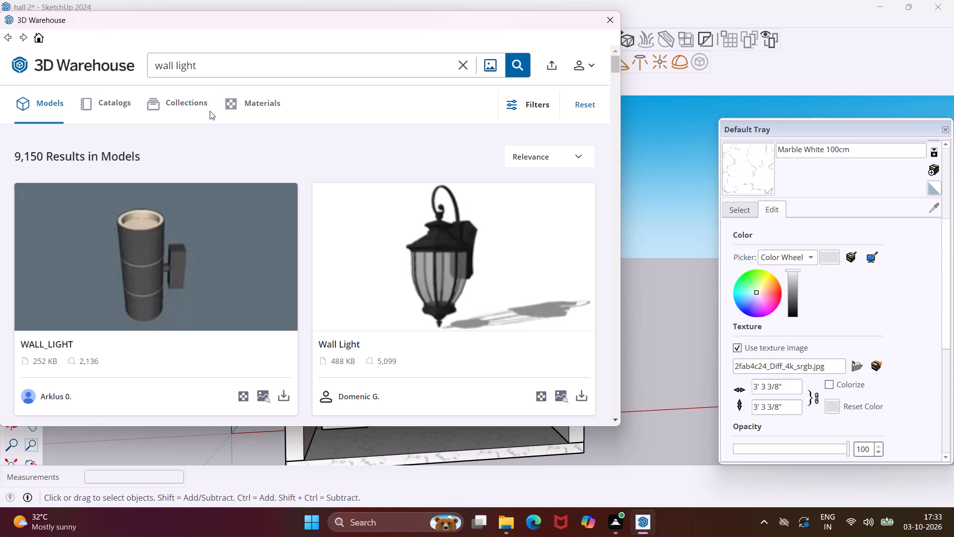
pyautogui.click(236, 71)
pyautogui.press('BackSpace')
pyautogui.press('BackSpace')
pyautogui.press('BackSpace')
pyautogui.press('BackSpace')
pyautogui.press('BackSpace')
pyautogui.press('BackSpace')
pyautogui.press('BackSpace')
pyautogui.press('BackSpace')
pyautogui.press('BackSpace')
pyautogui.press('BackSpace')
pyautogui.press('BackSpace')
pyautogui.press('BackSpace')
pyautogui.press('BackSpace')
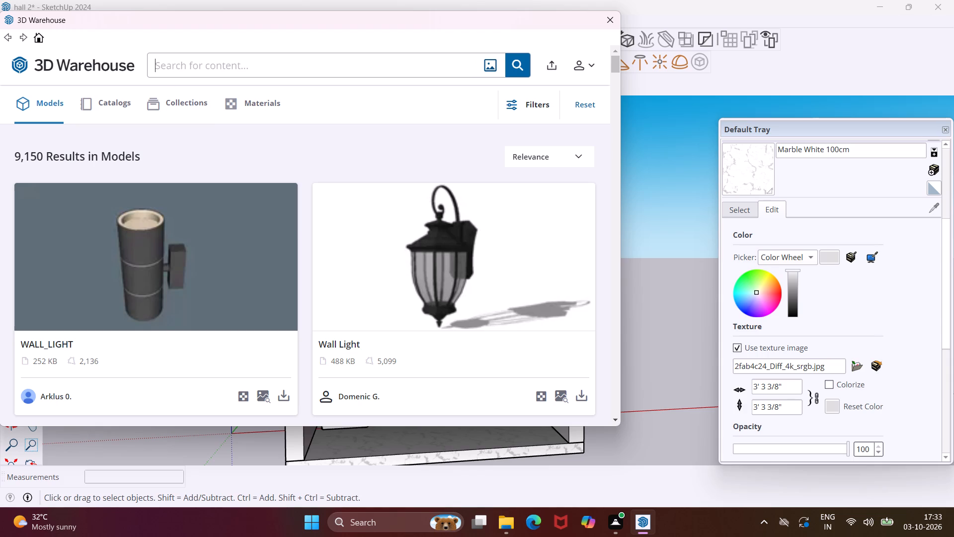
pyautogui.press('t')
pyautogui.press('v')
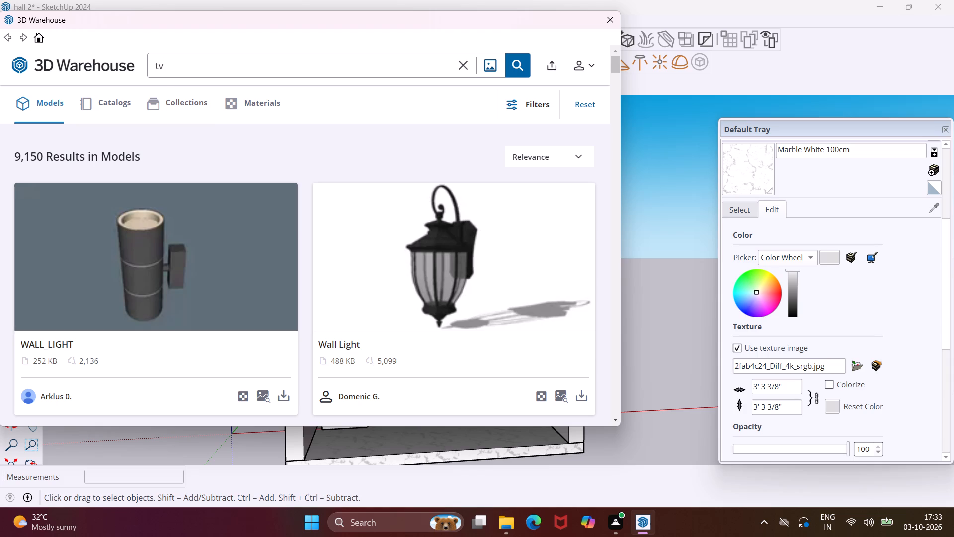
pyautogui.press('Return')
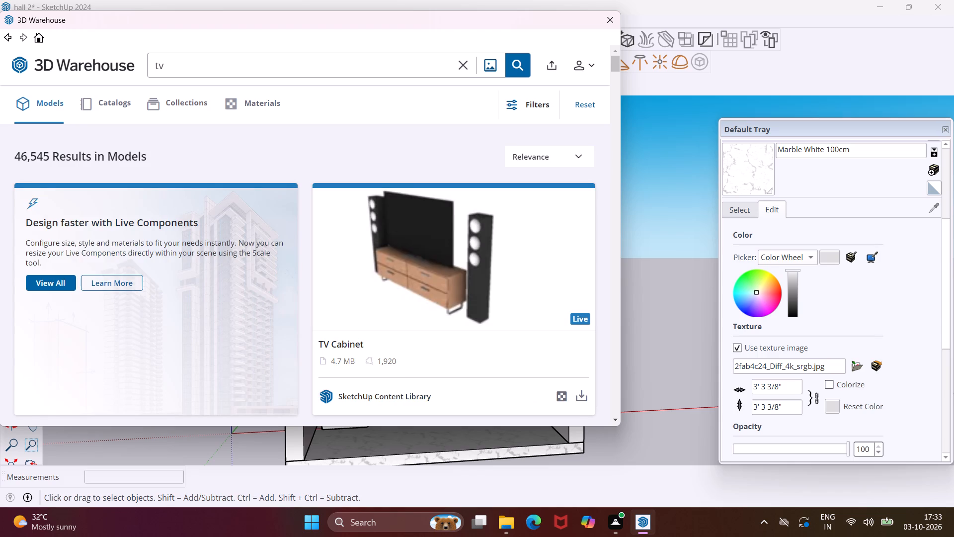
# Browse the 3D Warehouse results for a plain flat-screen TV suited to the marble wall panel.
pyautogui.scroll(-4, 235, 239)
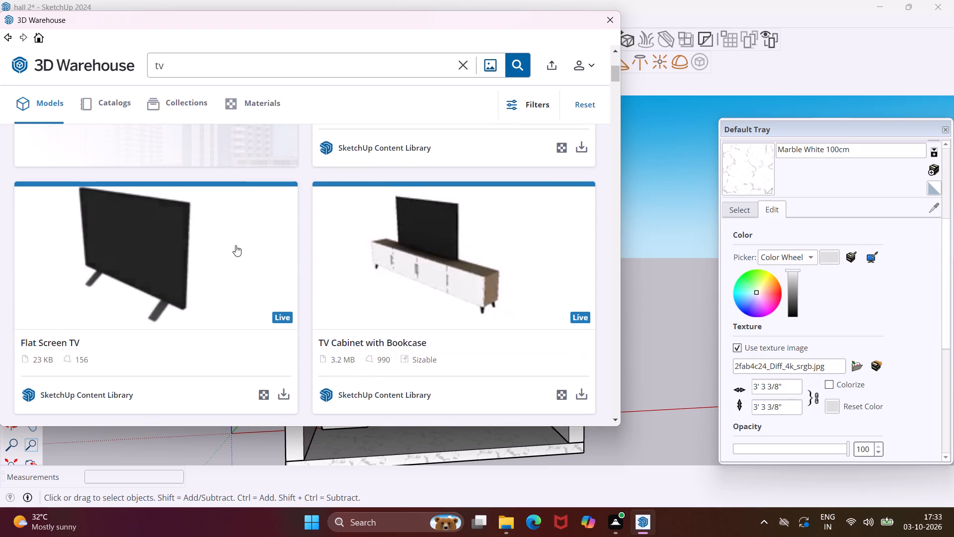
pyautogui.scroll(-8, 236, 245)
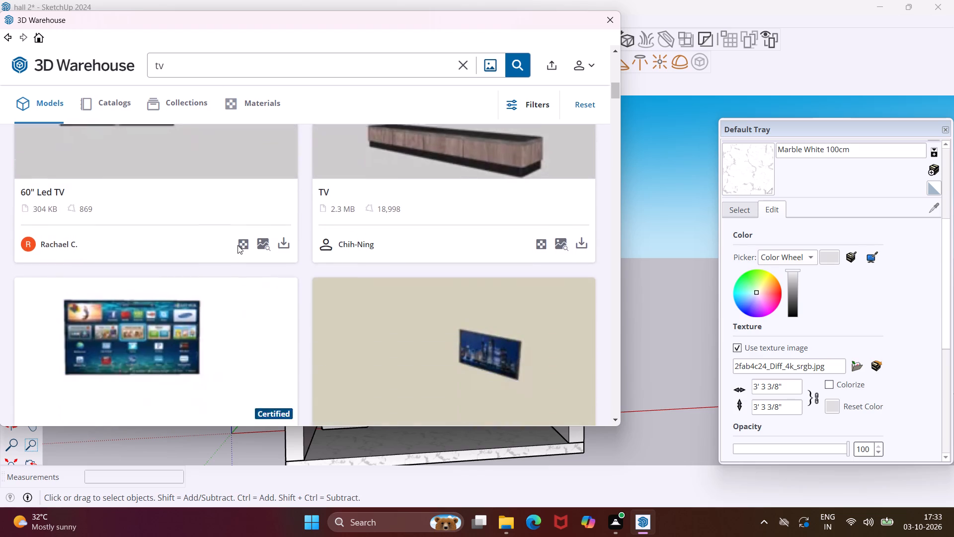
pyautogui.scroll(-5, 238, 245)
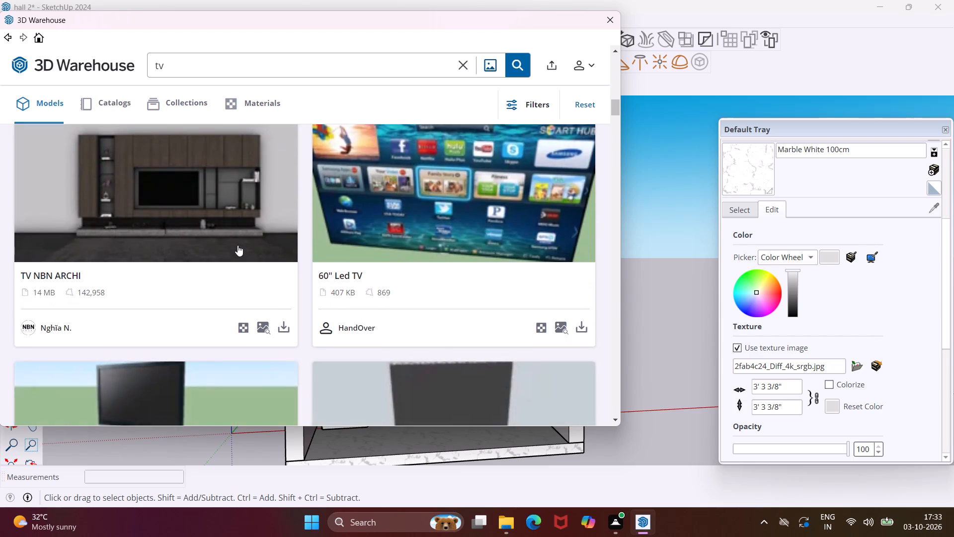
pyautogui.scroll(-8, 238, 245)
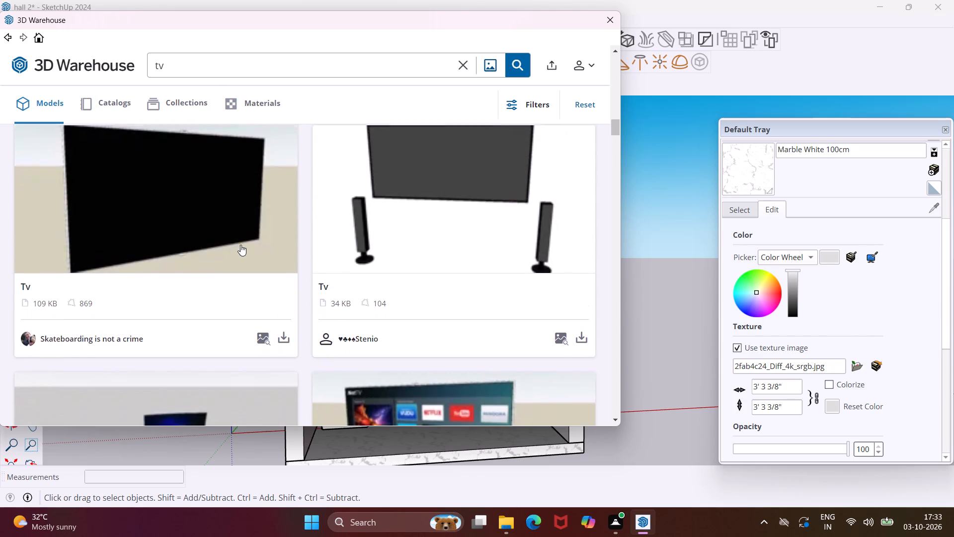
pyautogui.scroll(-12, 240, 245)
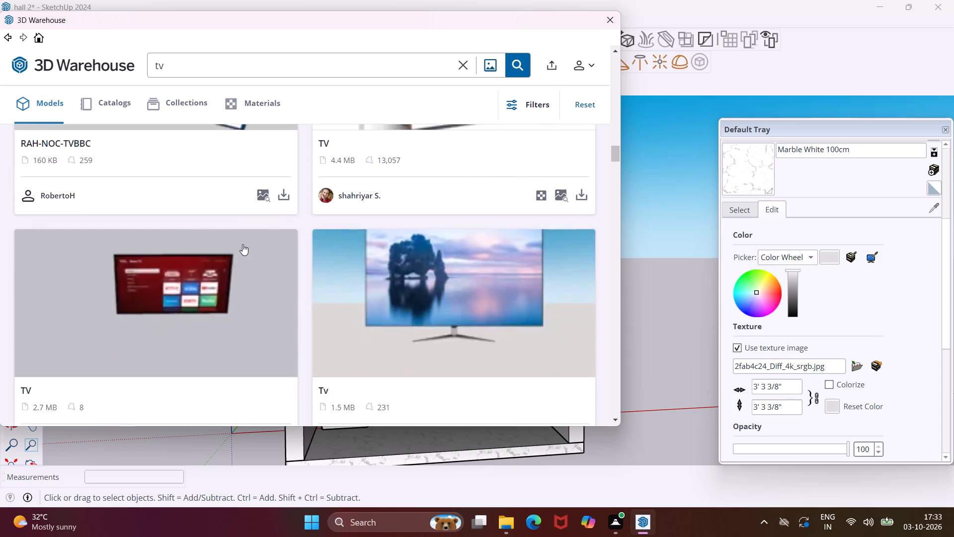
pyautogui.scroll(-5, 242, 244)
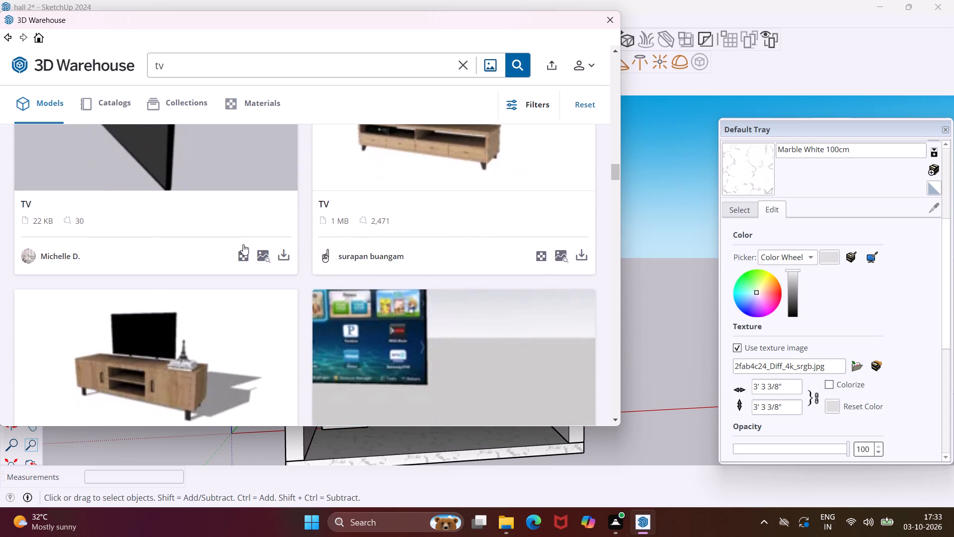
pyautogui.scroll(-9, 243, 244)
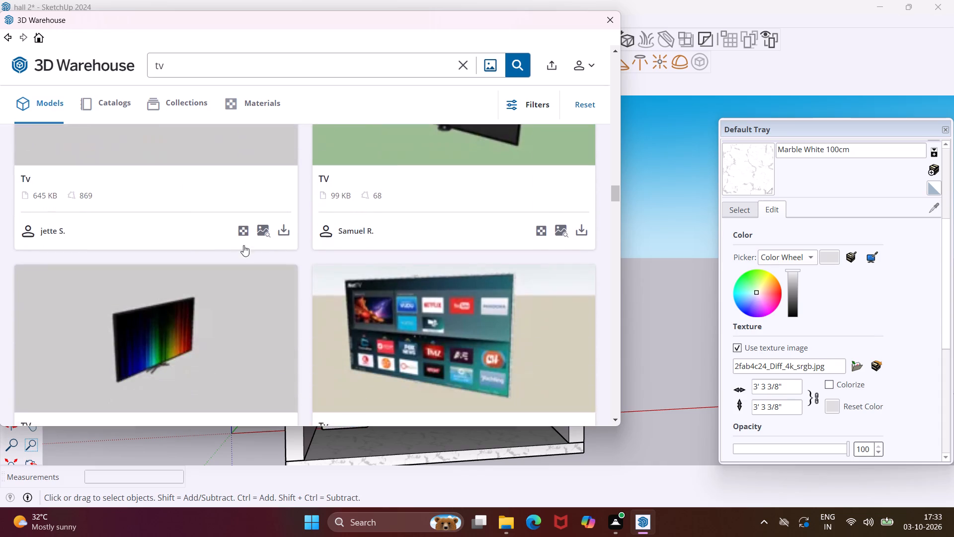
pyautogui.scroll(-8, 243, 245)
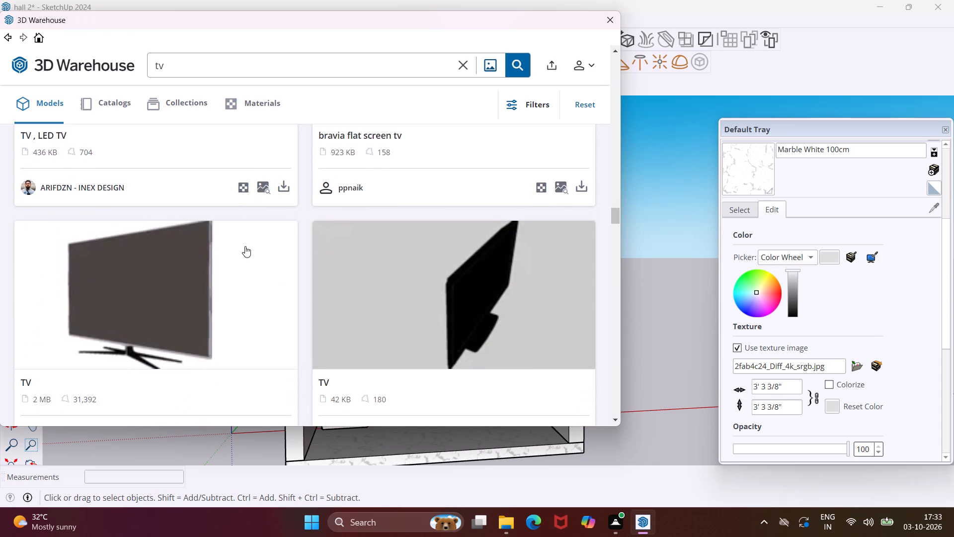
pyautogui.scroll(-4, 245, 246)
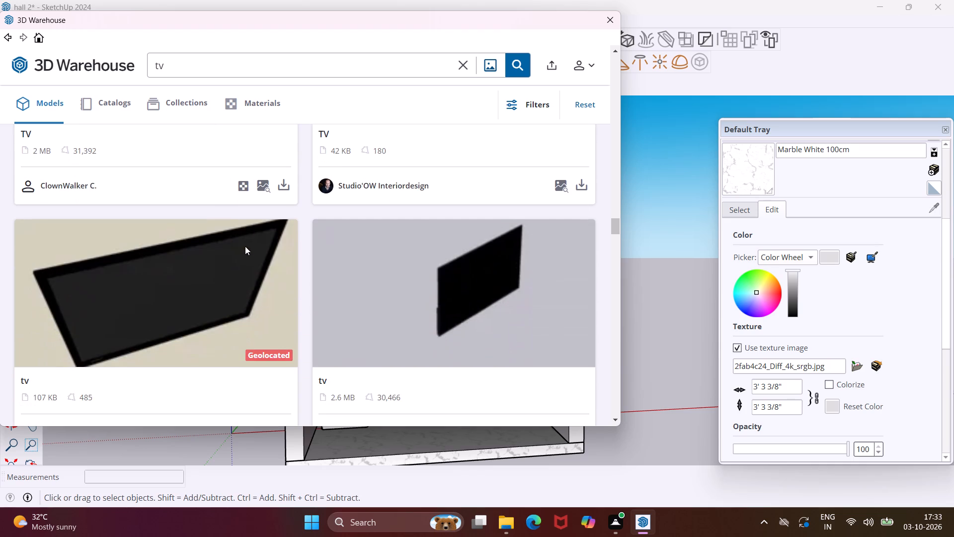
pyautogui.scroll(-4, 245, 246)
pyautogui.scroll(3, 245, 246)
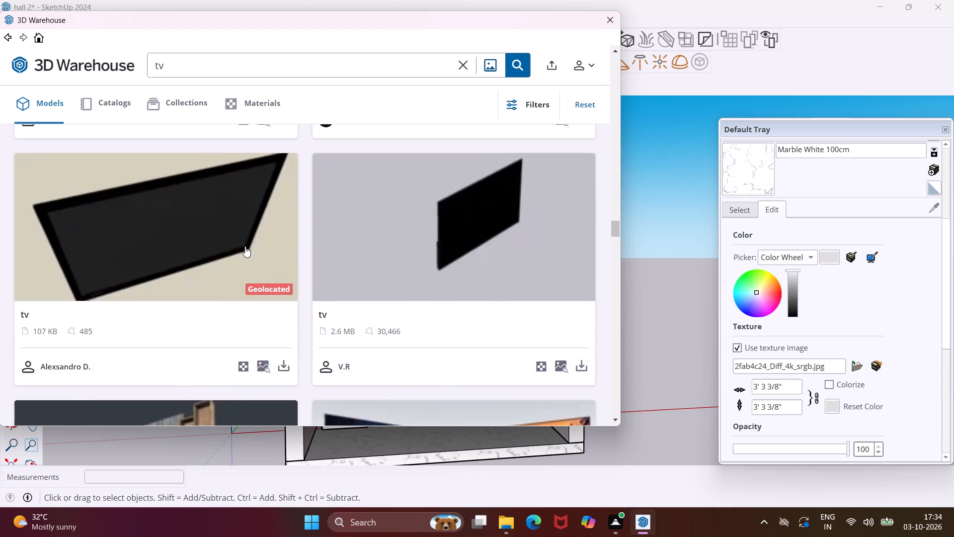
pyautogui.scroll(1, 245, 246)
pyautogui.scroll(-1, 245, 246)
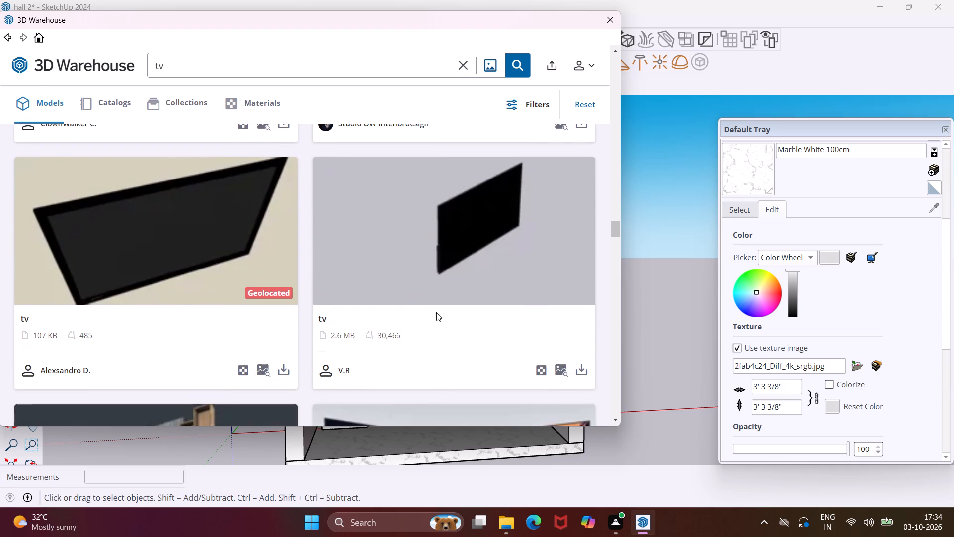
# Load the 2.6 MB black flat-screen "tv" model directly into the scene and place it outside the room, beside the TV-unit wall.
pyautogui.click(584, 364)
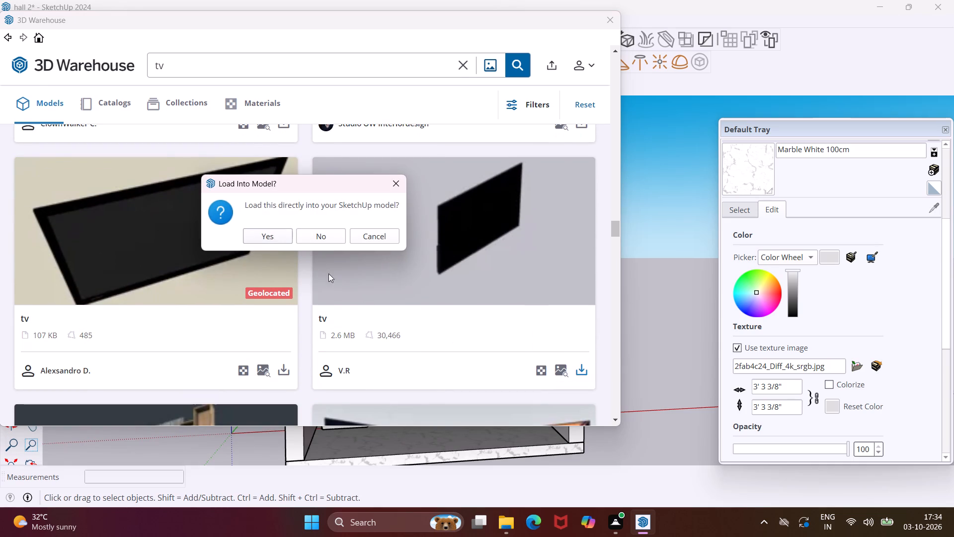
pyautogui.click(273, 238)
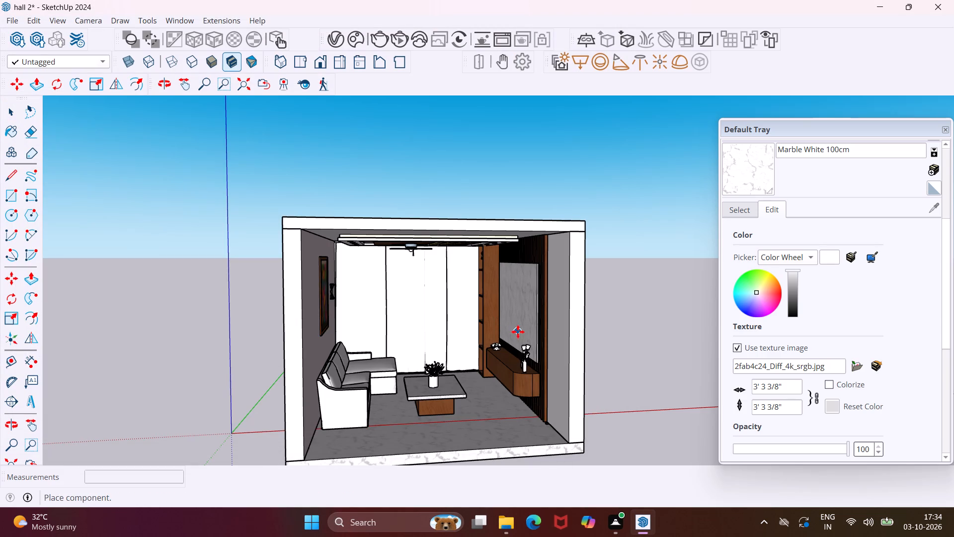
pyautogui.scroll(-9, 490, 328)
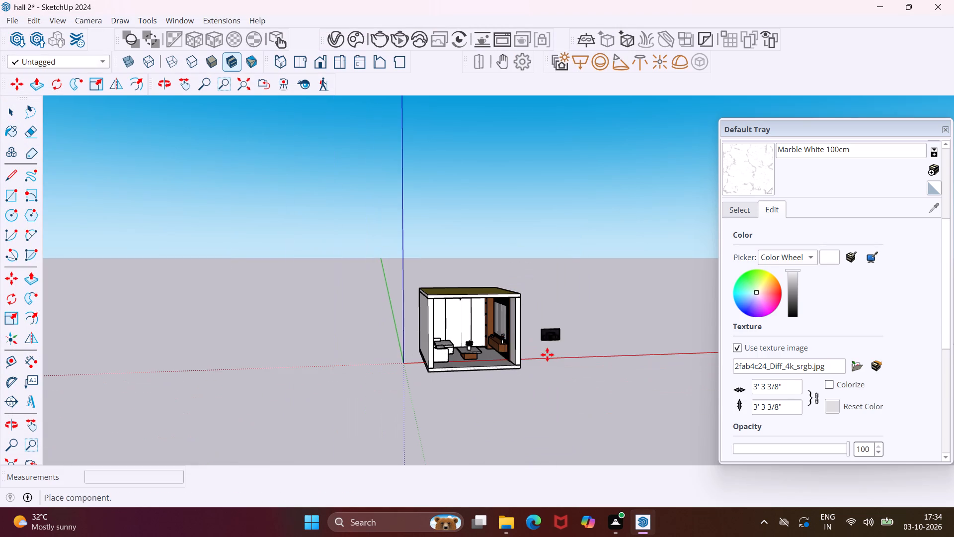
pyautogui.click(550, 391)
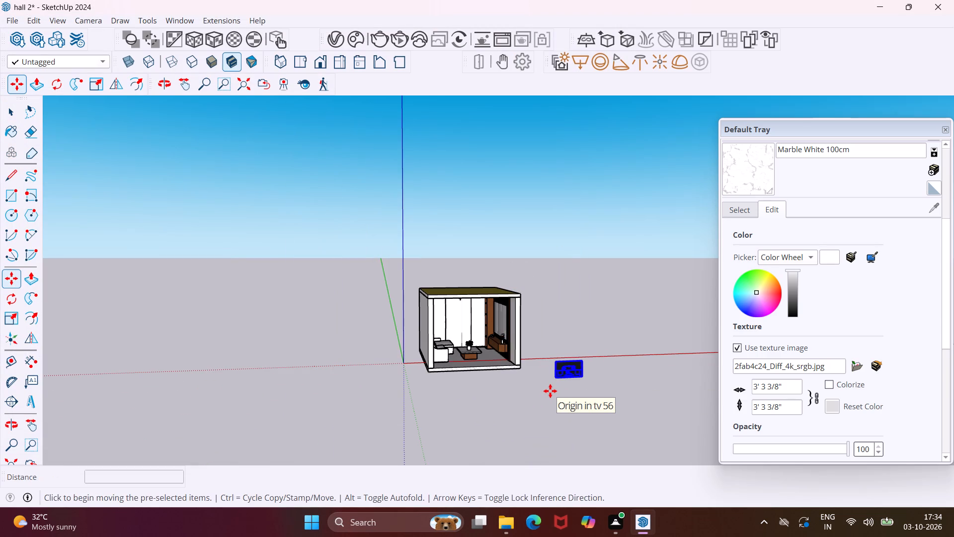
pyautogui.press('Escape')
pyautogui.press('Escape')
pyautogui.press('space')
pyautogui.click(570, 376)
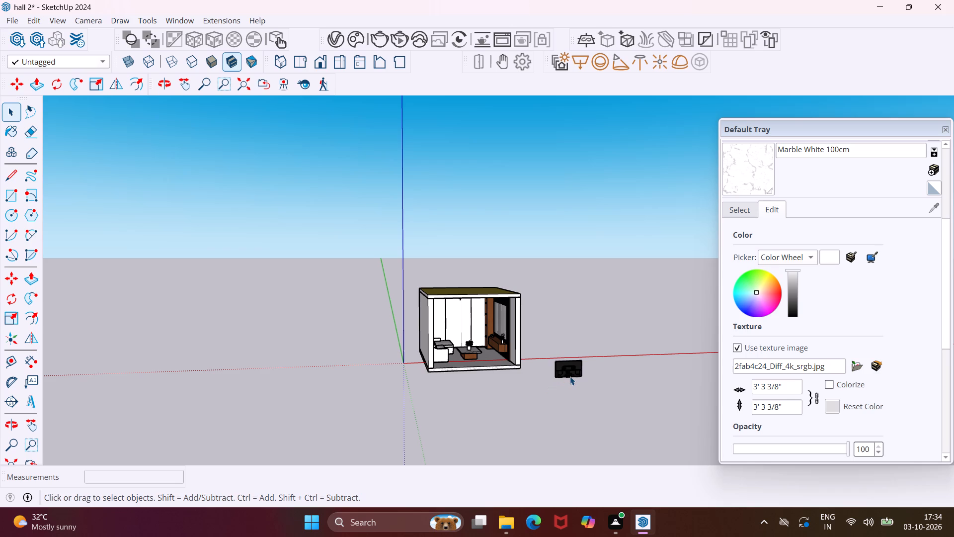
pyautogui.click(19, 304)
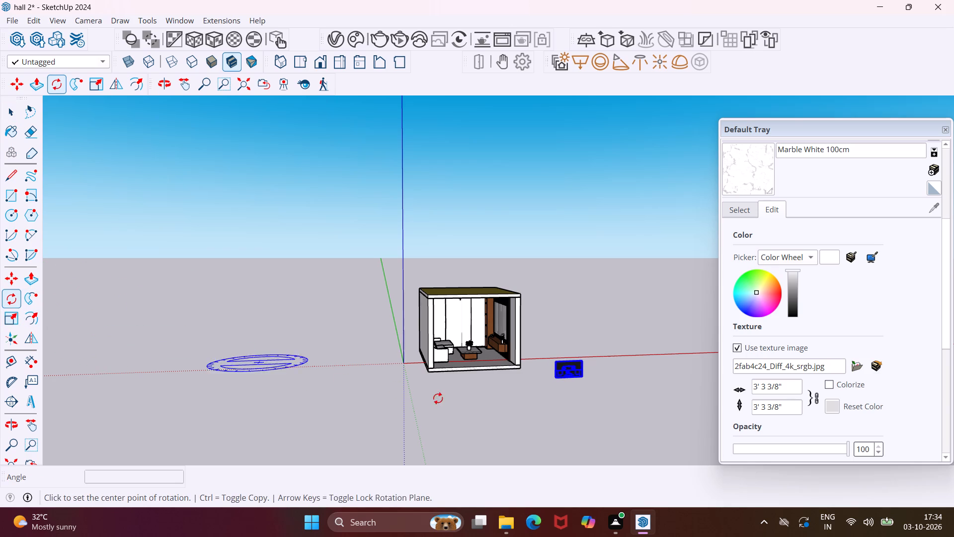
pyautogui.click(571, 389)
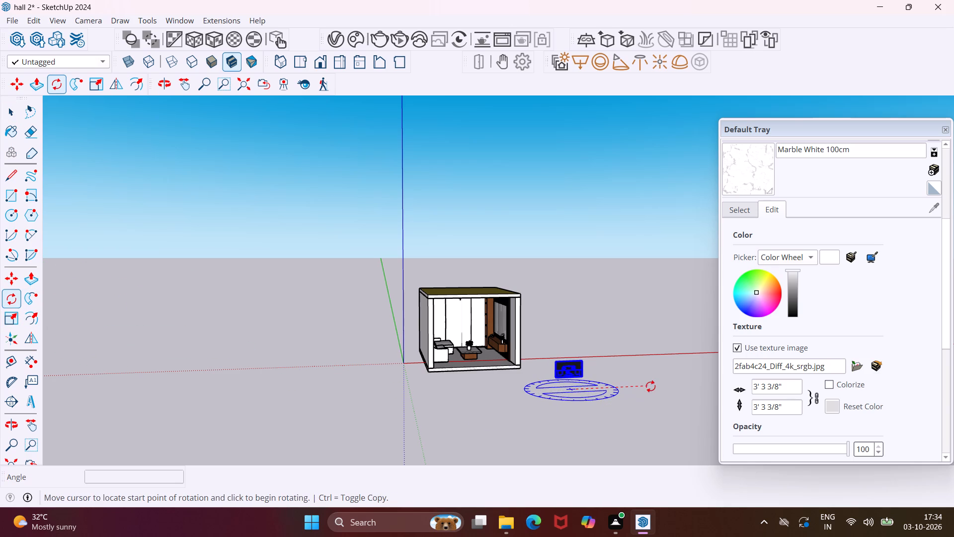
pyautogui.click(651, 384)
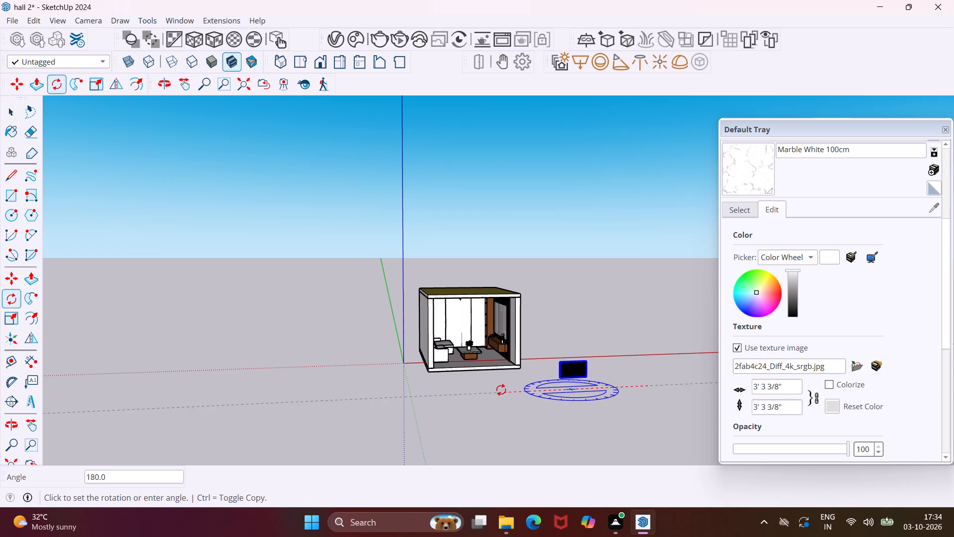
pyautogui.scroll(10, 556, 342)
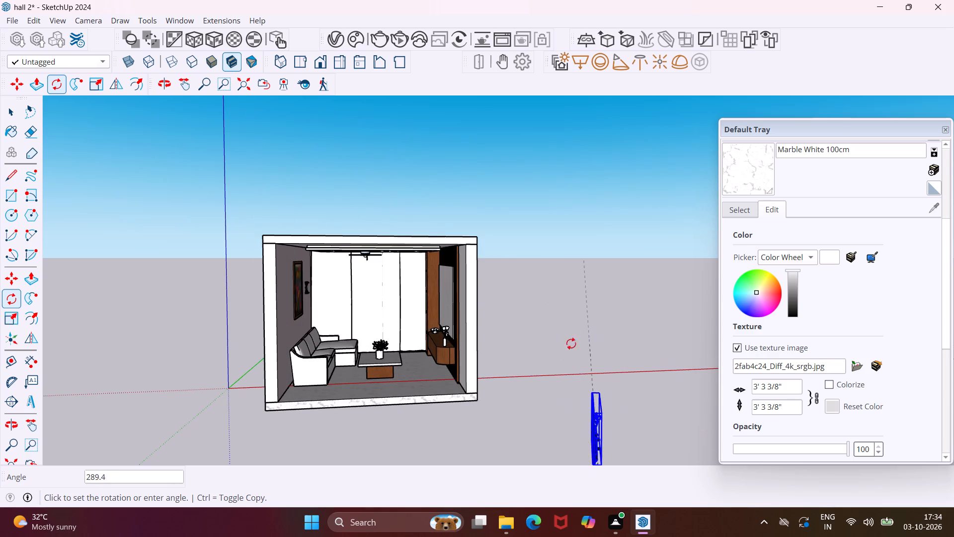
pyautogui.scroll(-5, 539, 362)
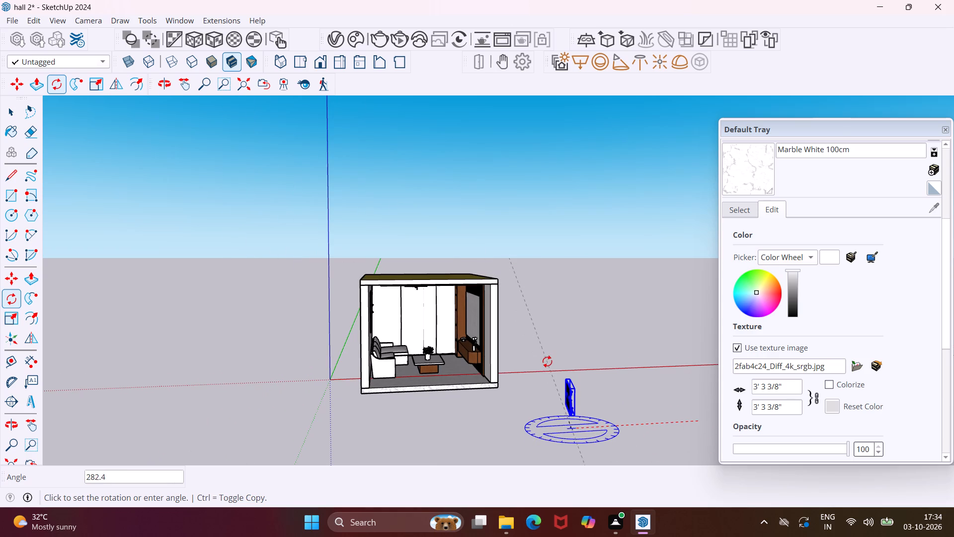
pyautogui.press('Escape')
# Rotate the placed TV 90° about the vertical axis so its screen faces the sofa side.
pyautogui.moveTo(595, 412); pyautogui.dragTo(457, 385, button='middle')
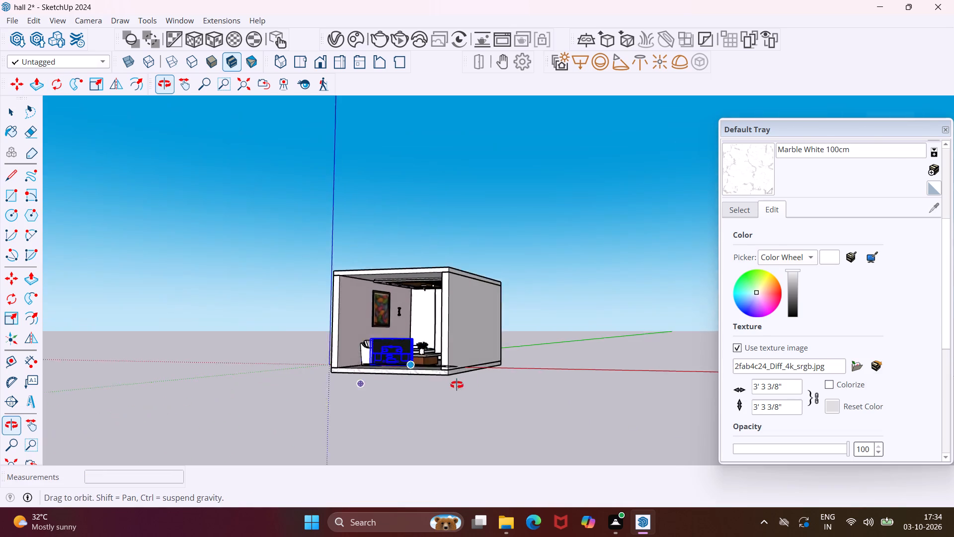
pyautogui.moveTo(457, 385); pyautogui.dragTo(422, 388, button='middle')
pyautogui.moveTo(297, 378); pyautogui.dragTo(464, 414, button='middle')
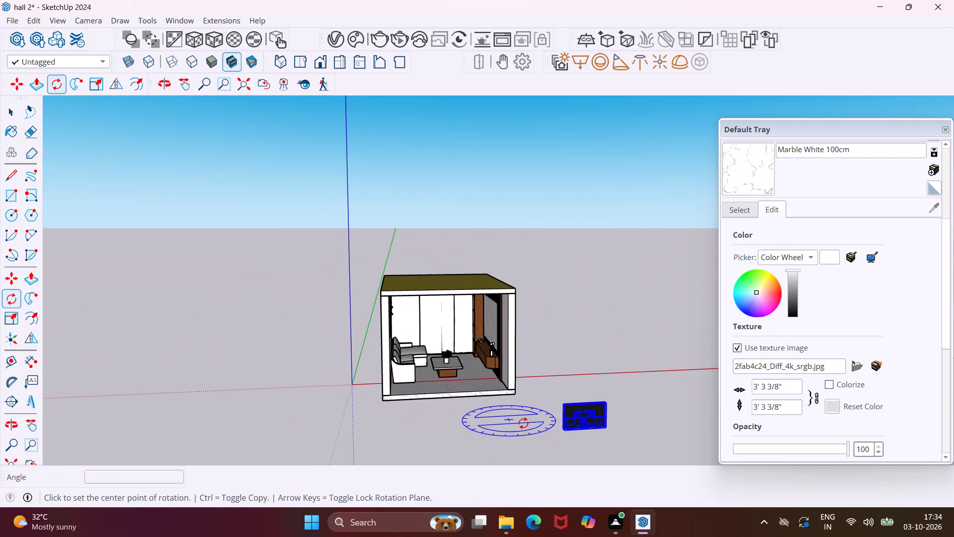
pyautogui.click(538, 429)
pyautogui.click(446, 431)
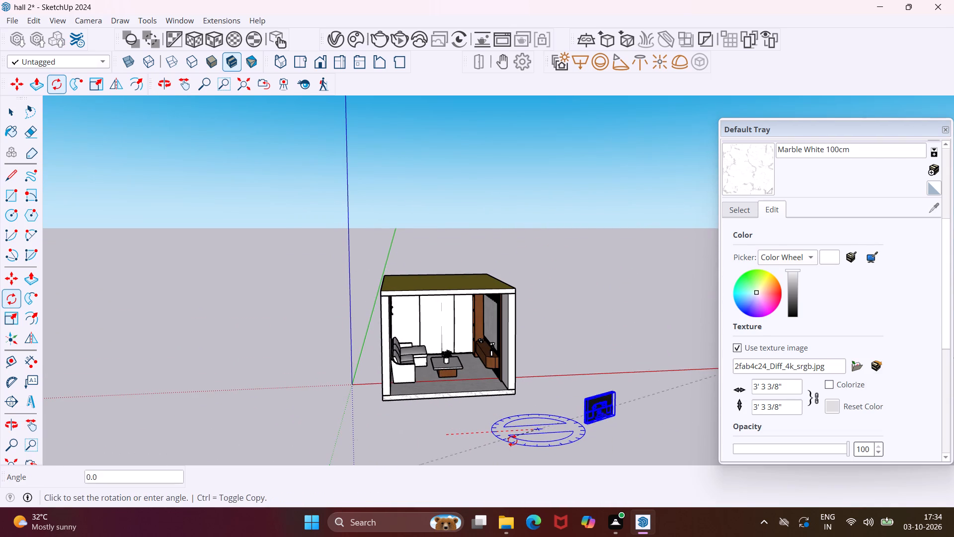
pyautogui.scroll(9, 555, 452)
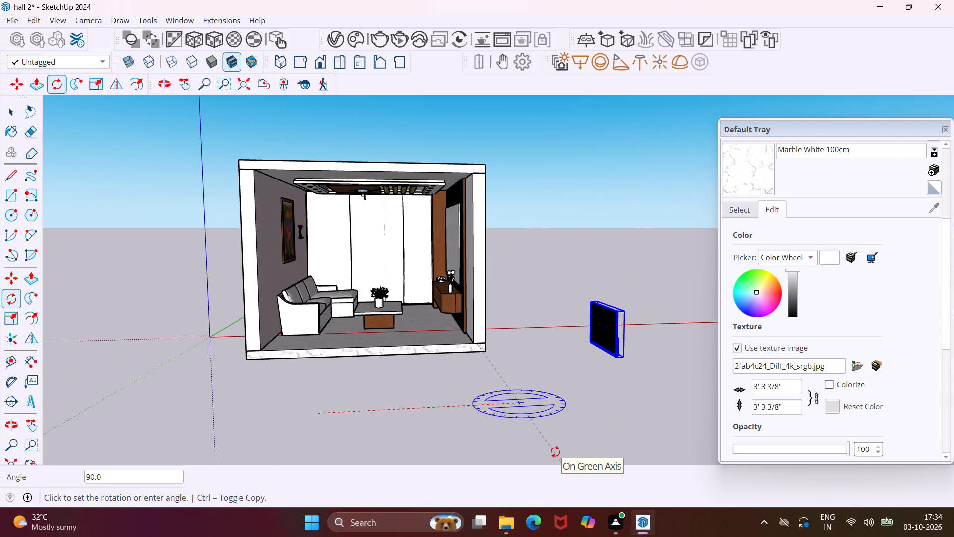
pyautogui.click(555, 452)
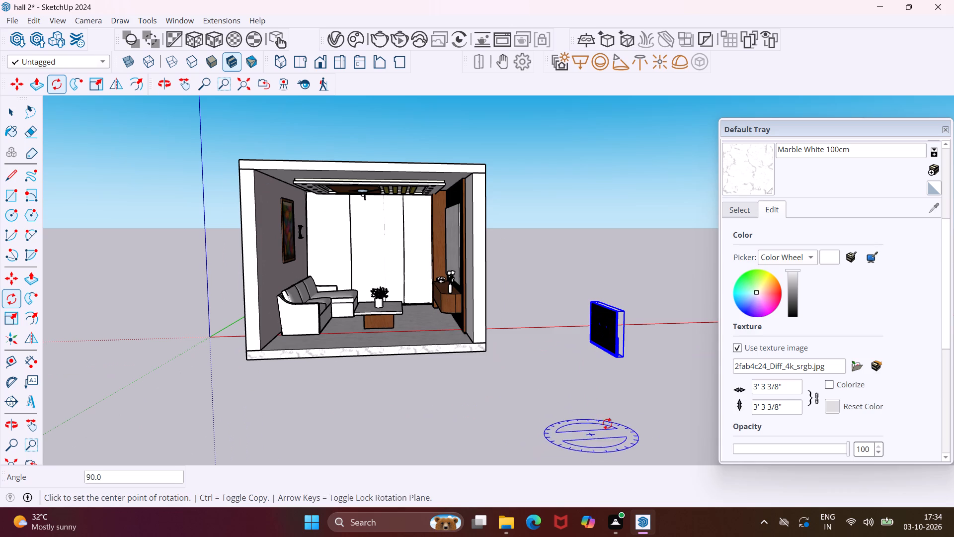
# Move the TV by its lower back corner about 19' 8" onto the face of the marble panel above the TV unit.
pyautogui.press('m')
pyautogui.scroll(4, 628, 358)
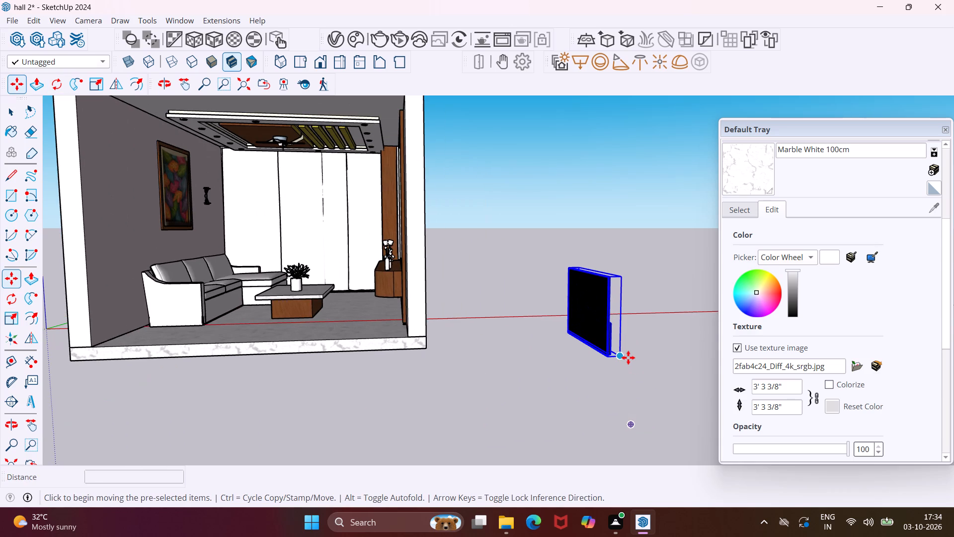
pyautogui.click(623, 356)
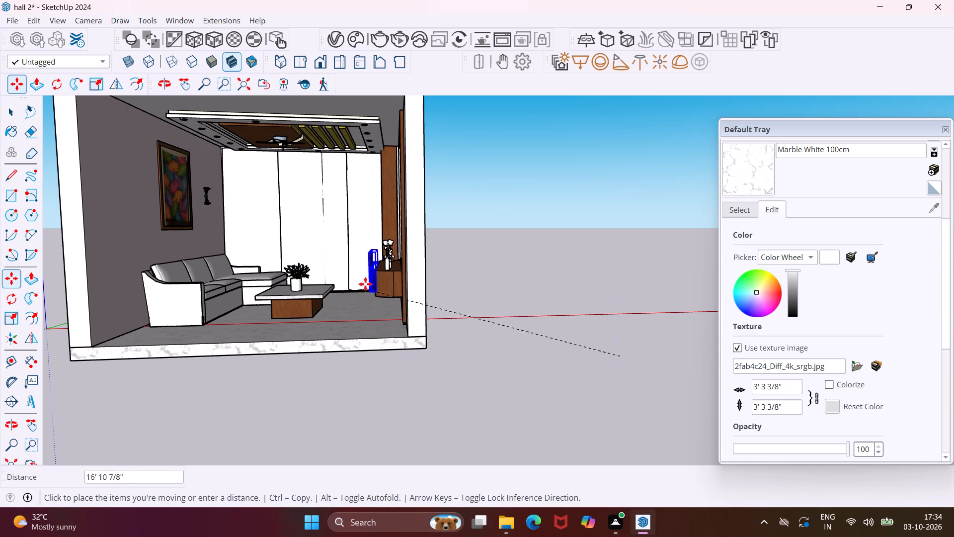
pyautogui.scroll(1, 365, 251)
pyautogui.moveTo(366, 250); pyautogui.dragTo(453, 271, button='middle')
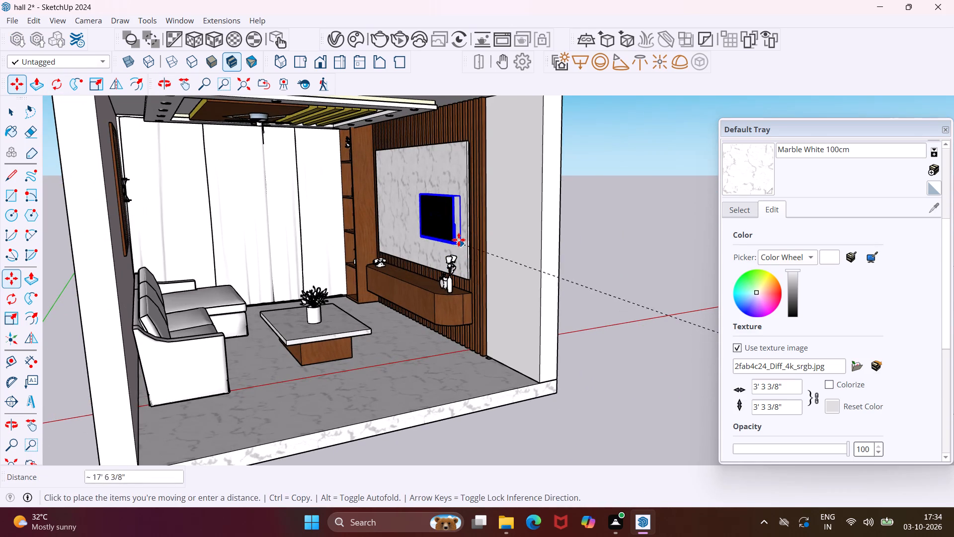
pyautogui.scroll(6, 442, 225)
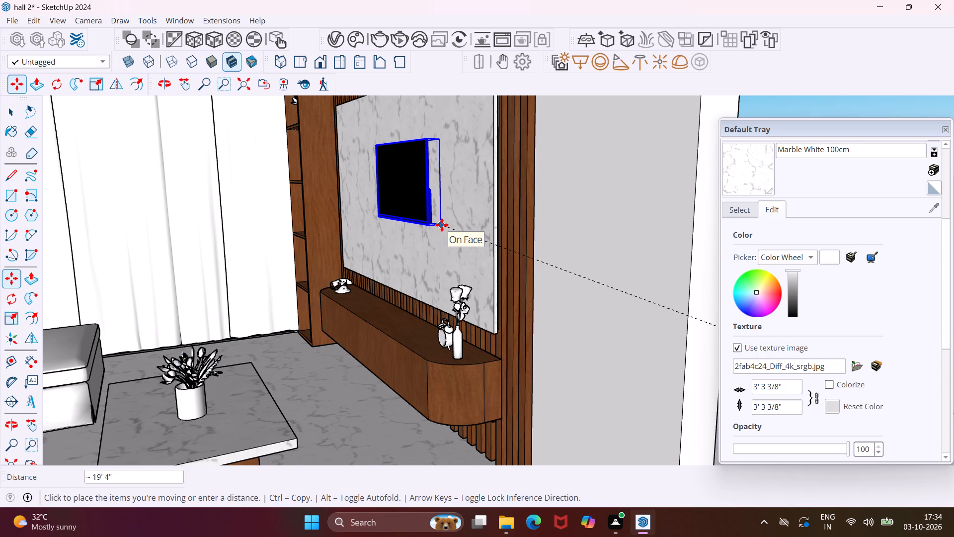
pyautogui.click(434, 231)
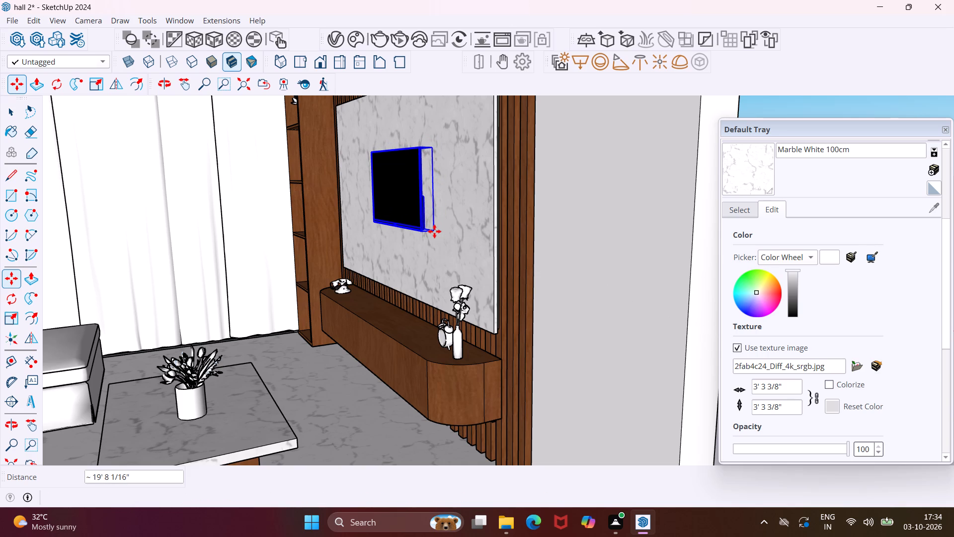
# Scale the TV uniformly from its upper corner by a factor of about 1.66 to enlarge it on the marble panel.
pyautogui.moveTo(436, 231); pyautogui.dragTo(472, 235, button='middle')
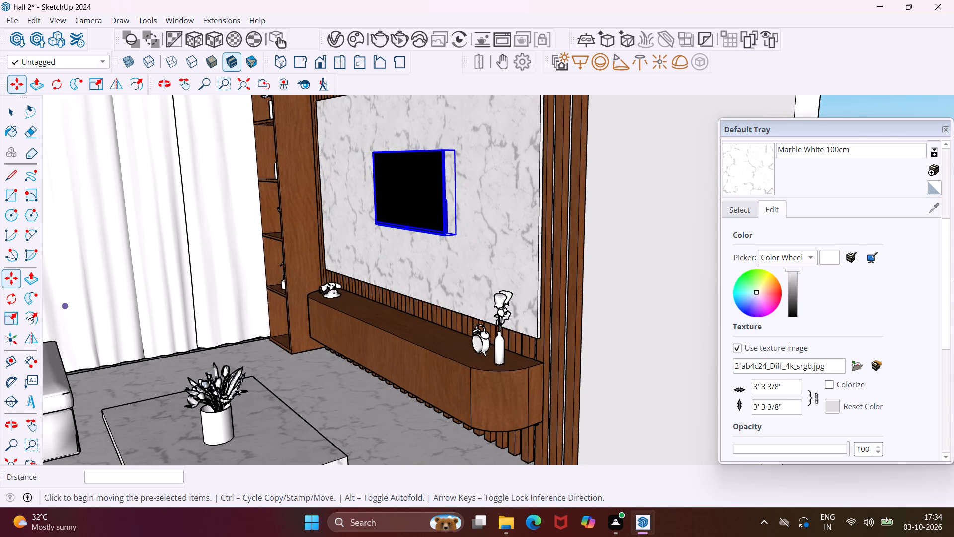
pyautogui.click(18, 316)
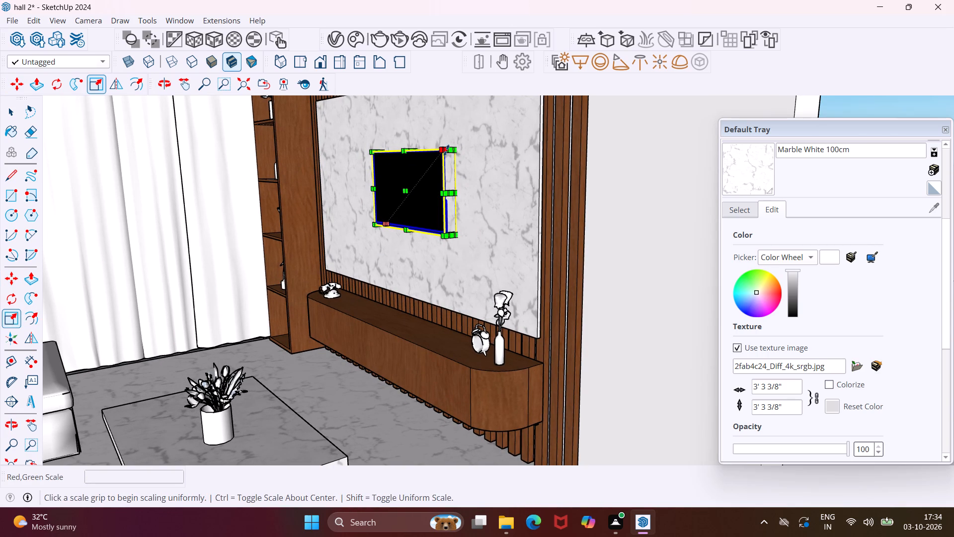
pyautogui.moveTo(442, 149); pyautogui.dragTo(483, 123)
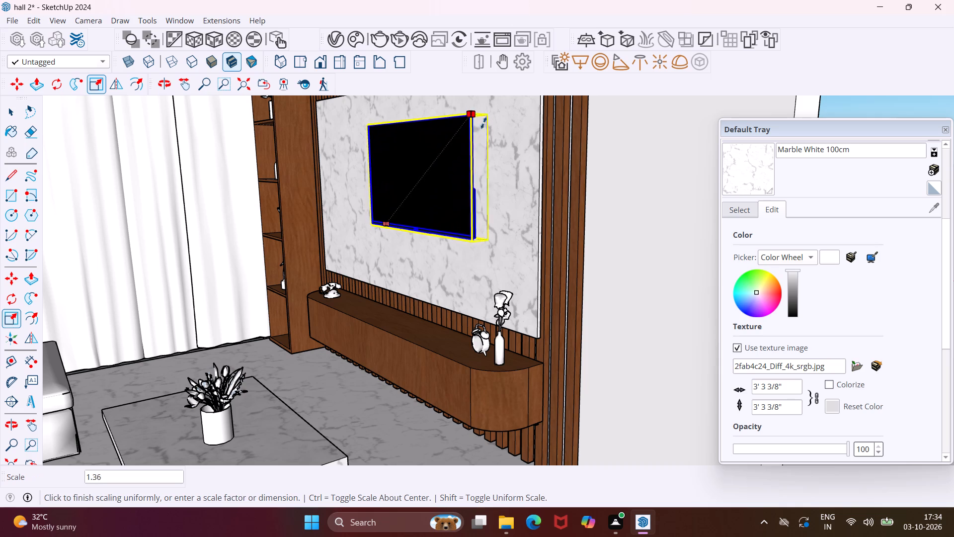
pyautogui.moveTo(483, 123); pyautogui.dragTo(513, 102)
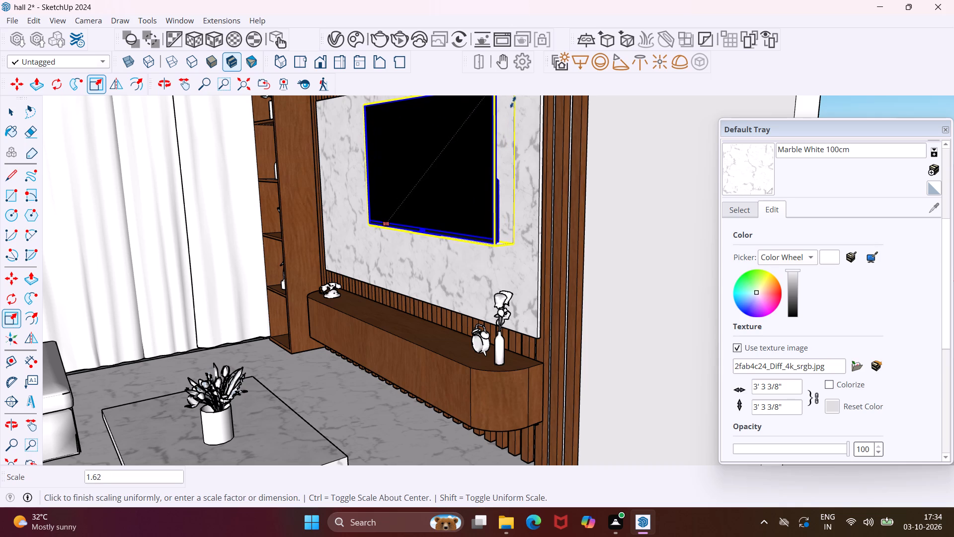
pyautogui.moveTo(513, 102); pyautogui.dragTo(518, 98)
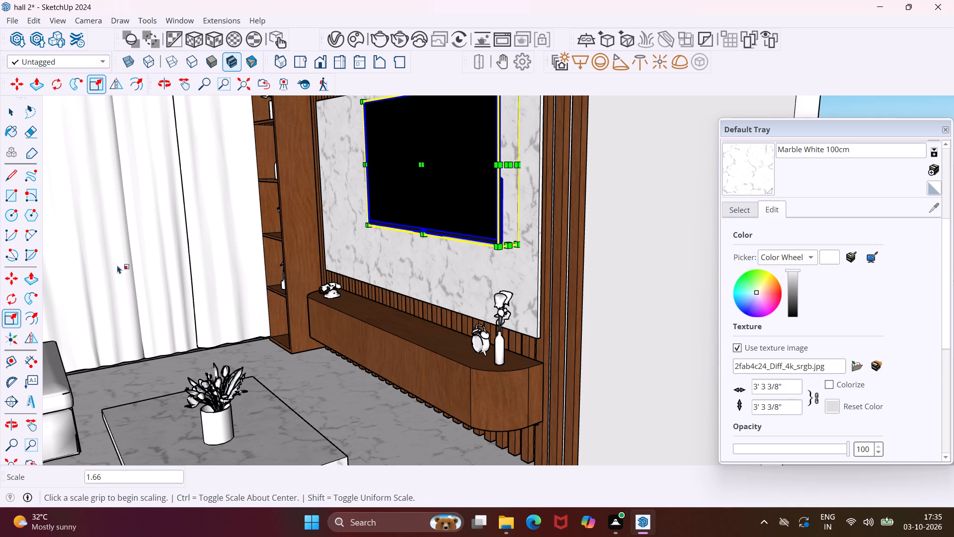
# Slide the enlarged TV along the marble panel toward the shelving unit, moving it by its lower back corner.
pyautogui.click(19, 286)
pyautogui.scroll(5, 376, 223)
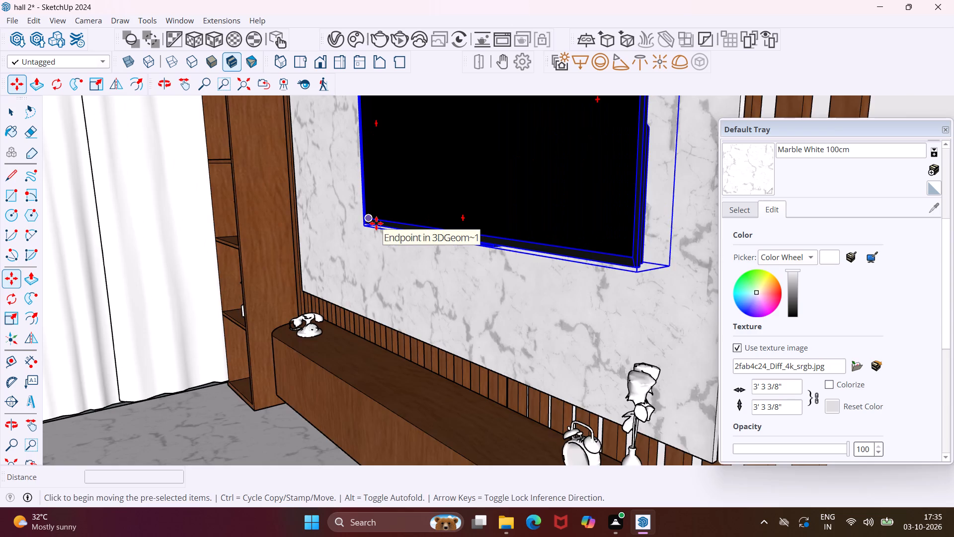
pyautogui.scroll(1, 376, 223)
pyautogui.moveTo(376, 223); pyautogui.dragTo(312, 226, button='middle')
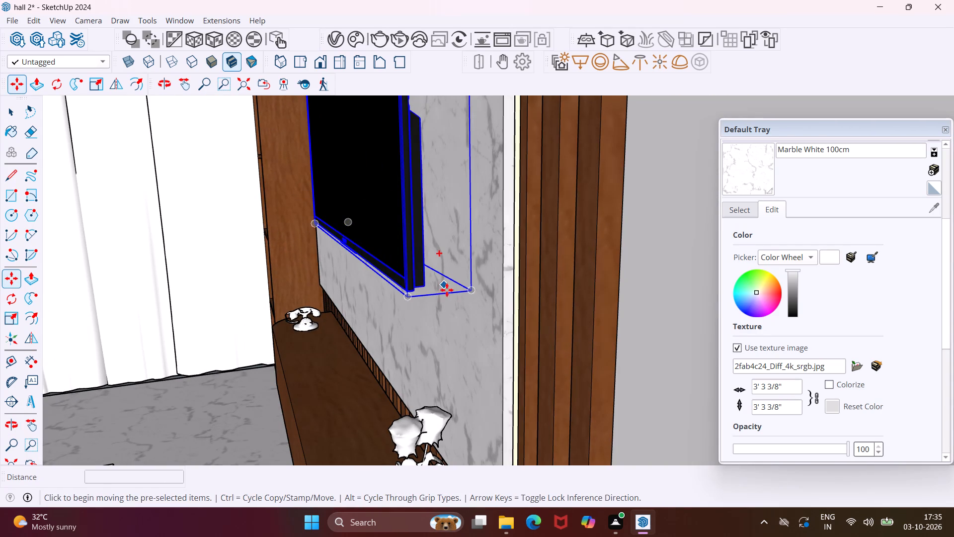
pyautogui.click(469, 292)
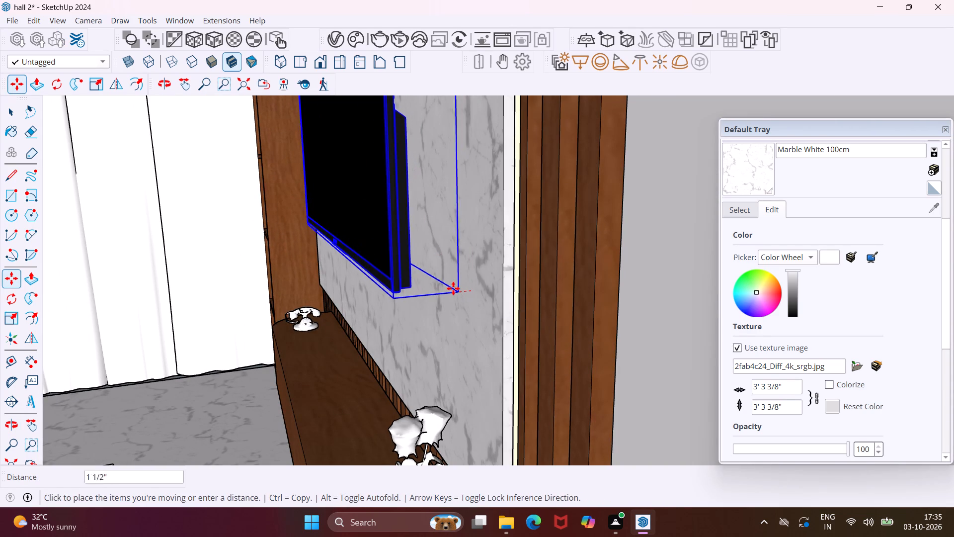
pyautogui.click(443, 277)
# Lower the TV about 6 11/16" on the marble panel toward the TV unit.
pyautogui.moveTo(450, 273); pyautogui.dragTo(507, 269, button='middle')
pyautogui.scroll(-10, 509, 267)
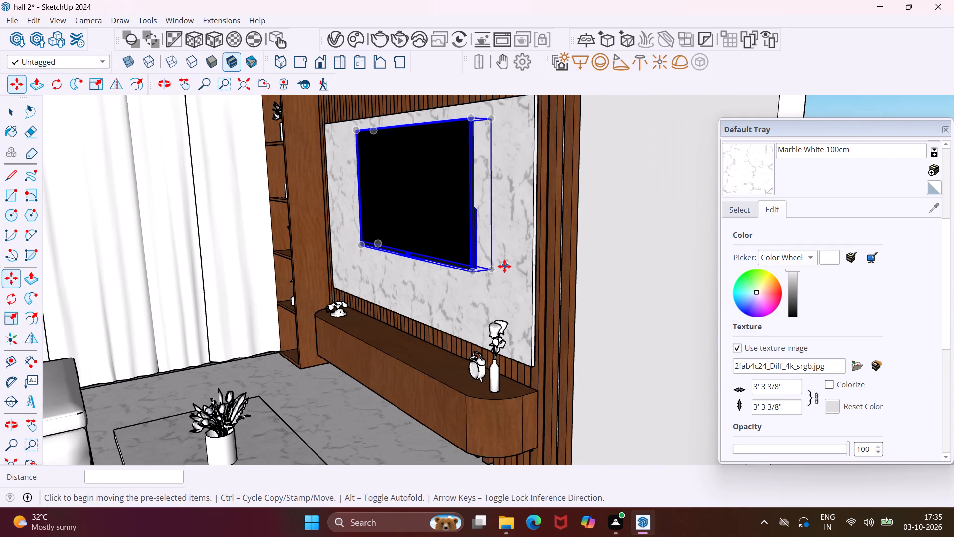
pyautogui.click(491, 268)
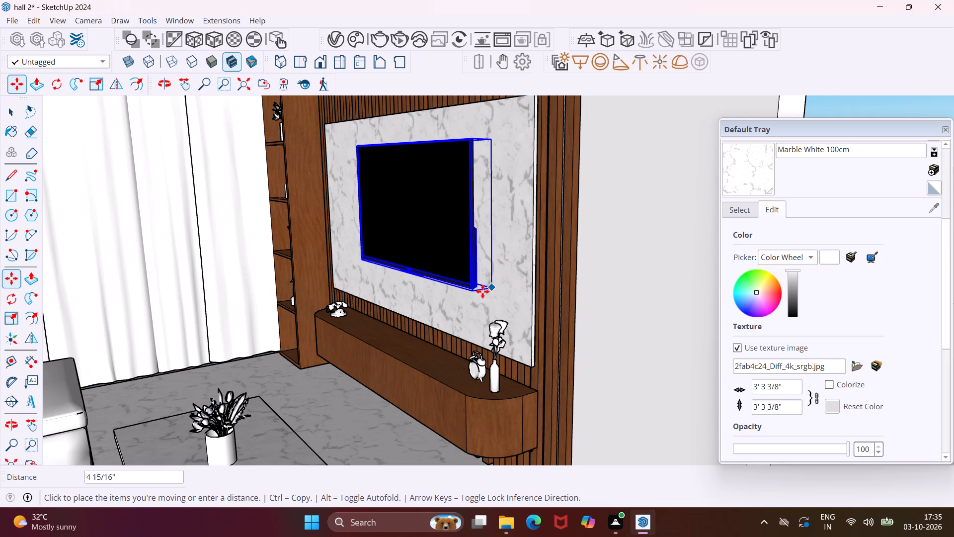
pyautogui.click(488, 294)
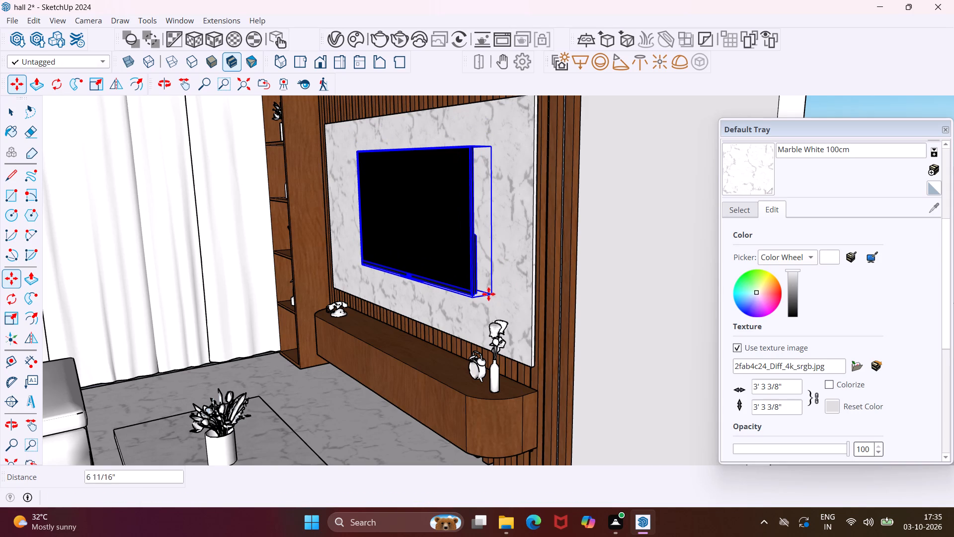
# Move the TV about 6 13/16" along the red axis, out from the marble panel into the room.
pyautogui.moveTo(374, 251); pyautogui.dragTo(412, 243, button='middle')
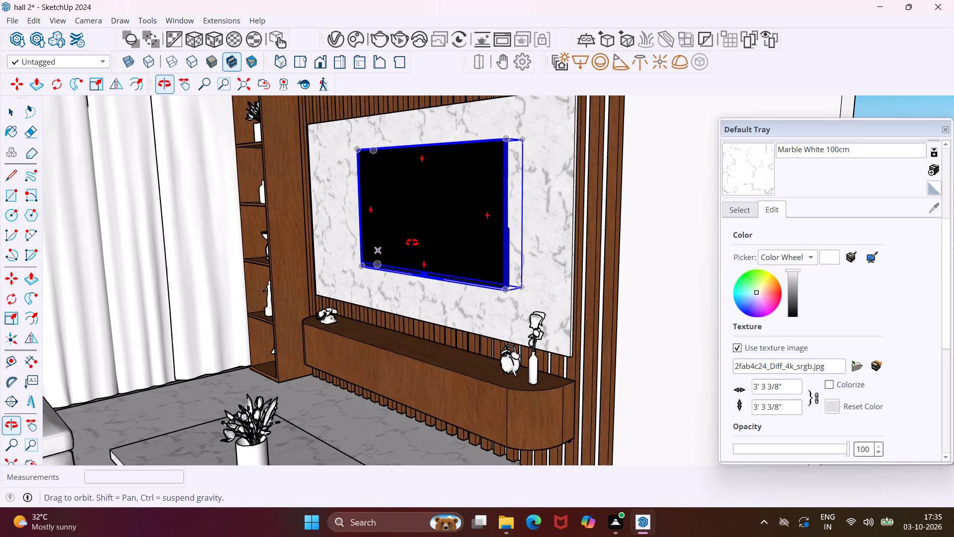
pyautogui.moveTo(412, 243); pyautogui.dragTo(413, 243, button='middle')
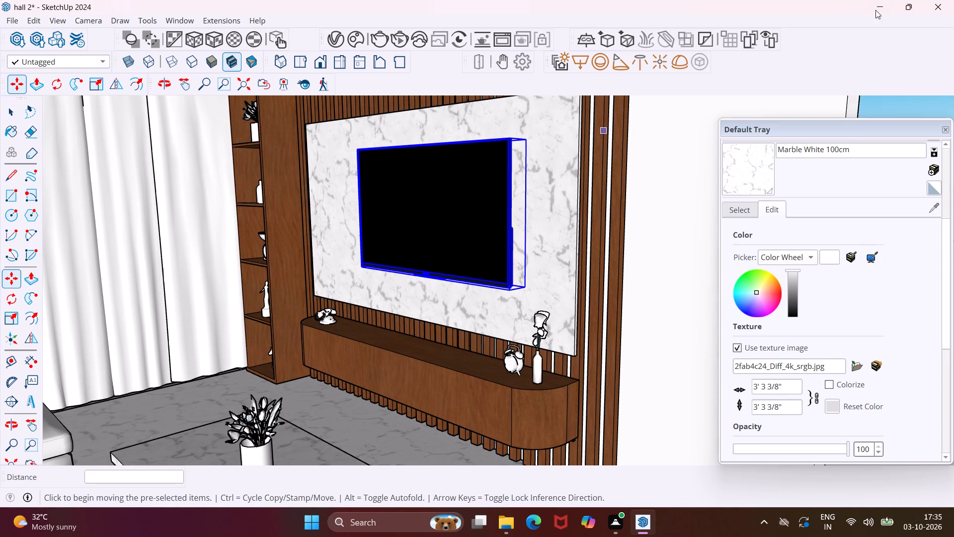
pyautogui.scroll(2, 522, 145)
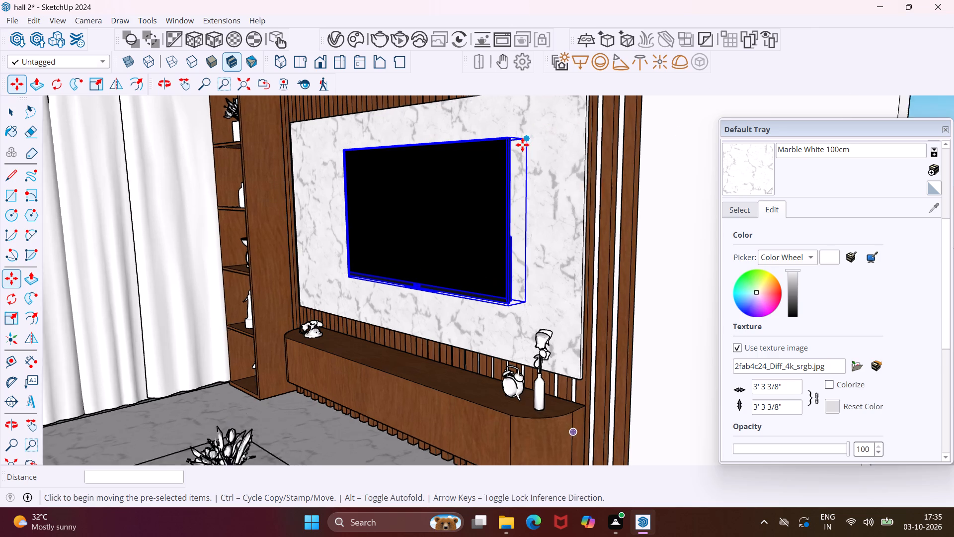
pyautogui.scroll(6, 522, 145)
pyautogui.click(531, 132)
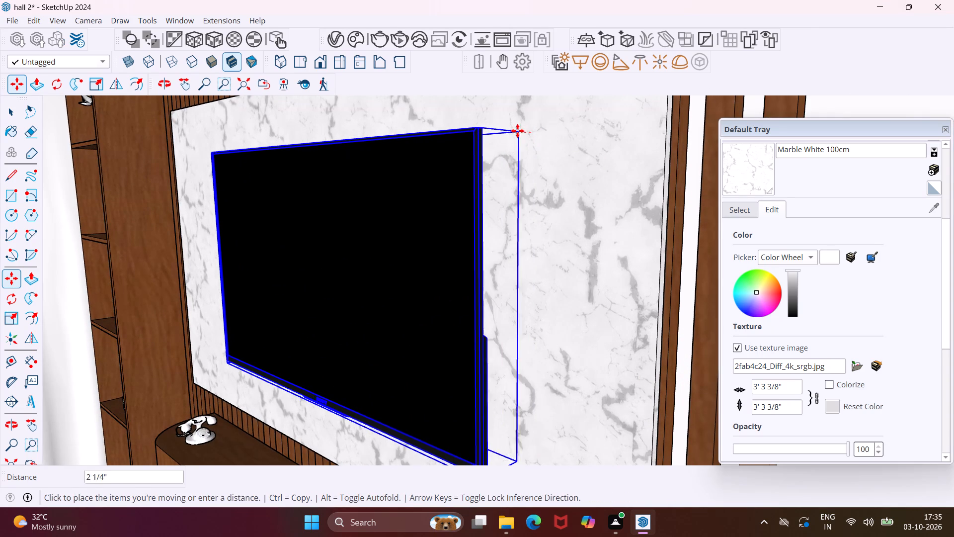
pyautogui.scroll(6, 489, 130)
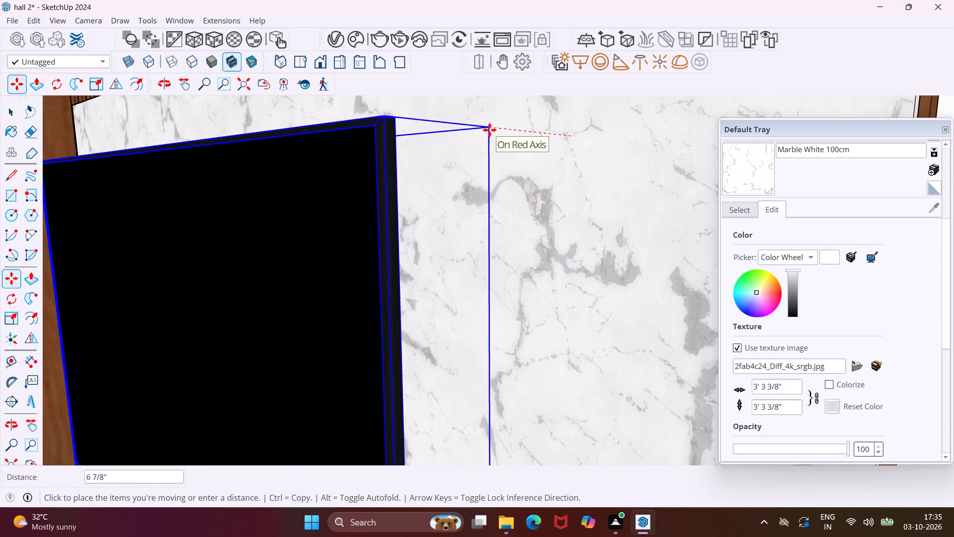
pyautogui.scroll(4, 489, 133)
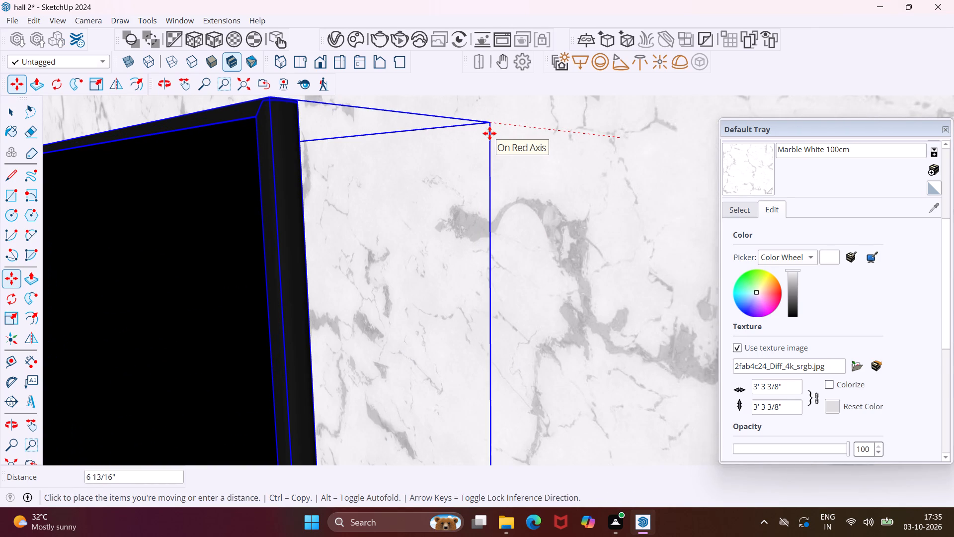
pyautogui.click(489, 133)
# Scale the TV's depth to about 0.12 from its front face so it becomes a thin flat screen.
pyautogui.scroll(-11, 489, 133)
pyautogui.moveTo(496, 137); pyautogui.dragTo(490, 138, button='middle')
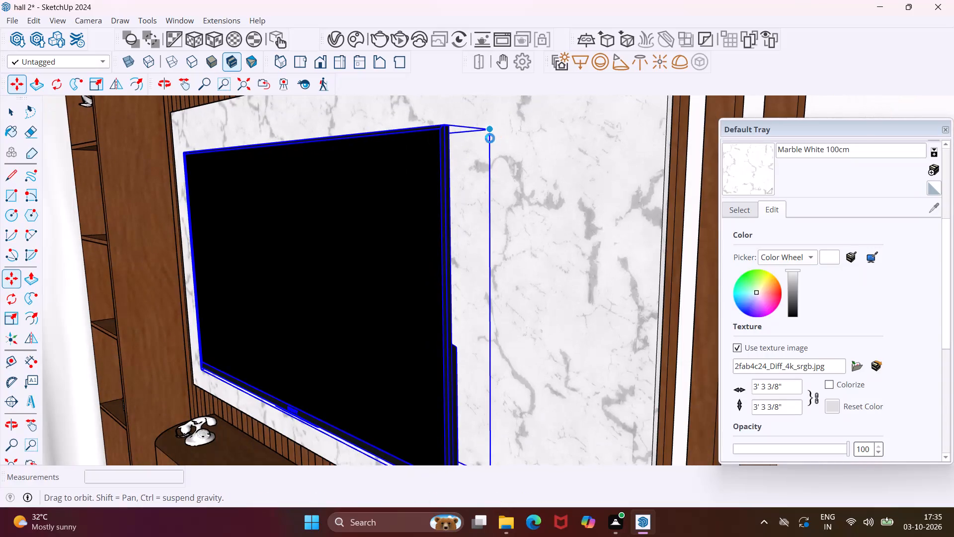
pyautogui.moveTo(490, 138); pyautogui.dragTo(457, 147, button='middle')
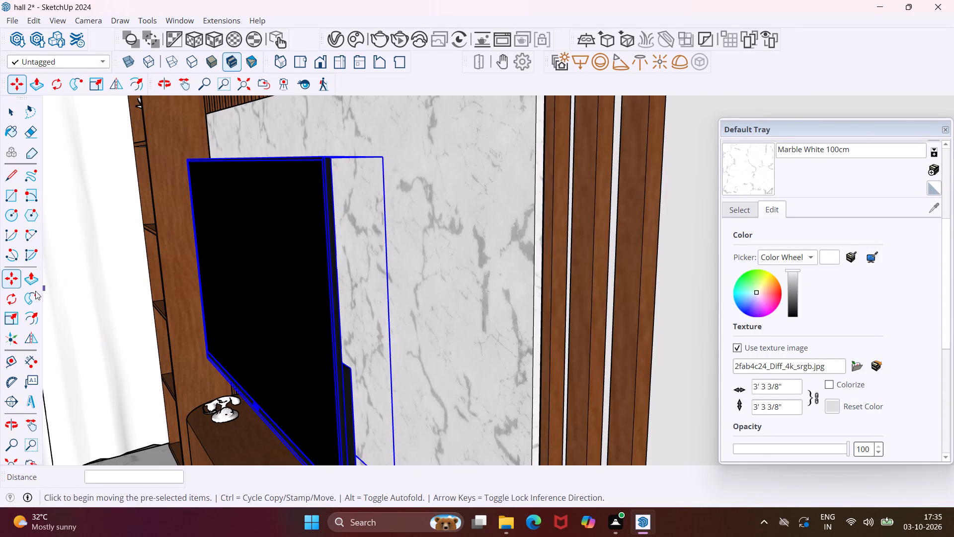
pyautogui.click(18, 315)
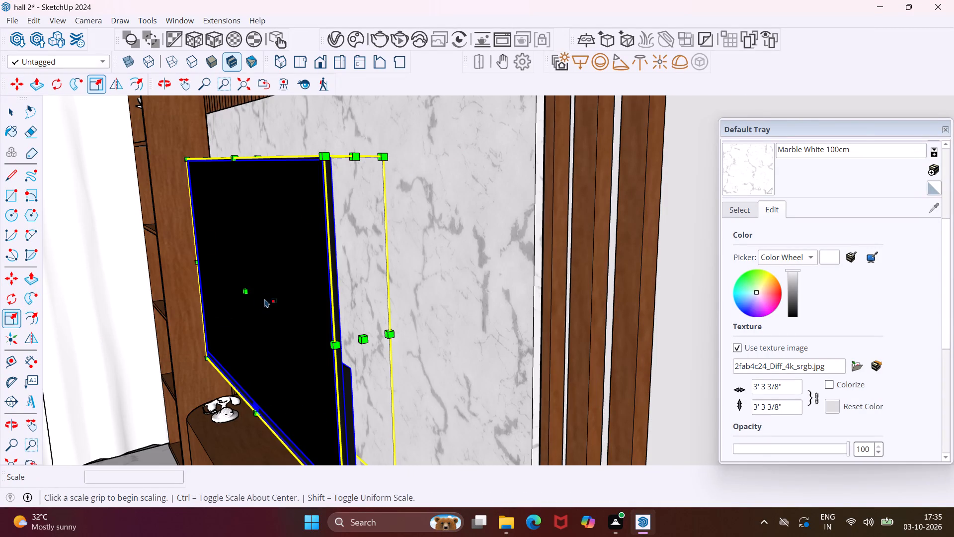
pyautogui.click(248, 288)
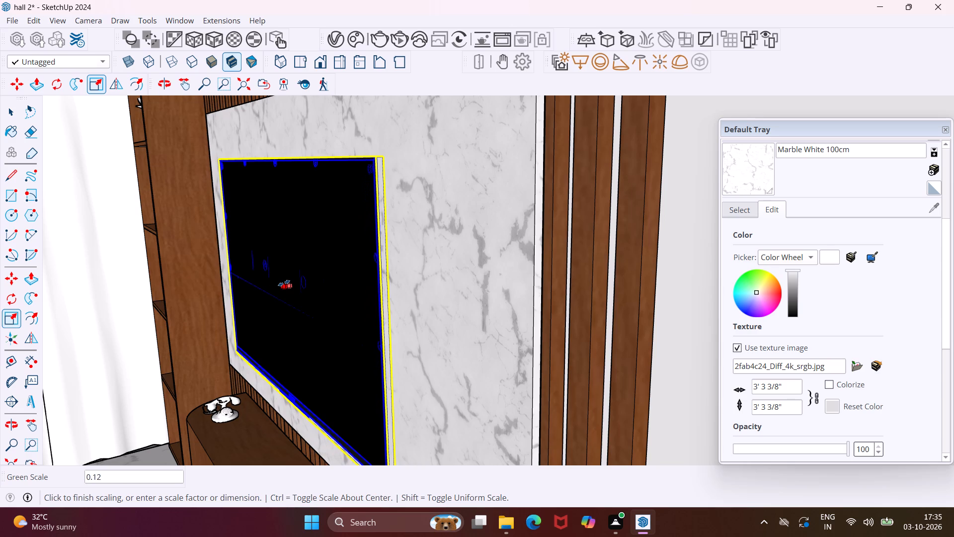
pyautogui.click(284, 282)
pyautogui.scroll(-5, 279, 258)
pyautogui.moveTo(279, 258); pyautogui.dragTo(293, 248, button='middle')
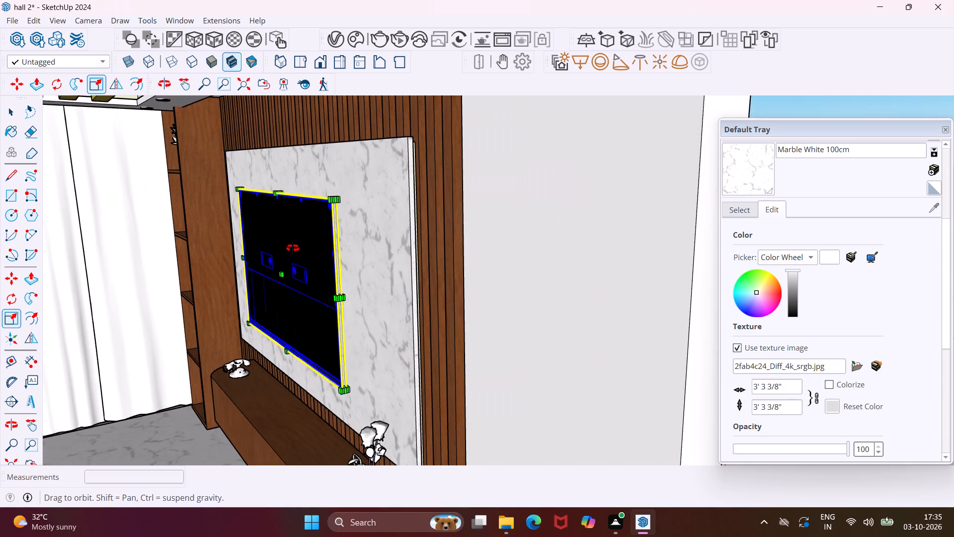
pyautogui.moveTo(293, 248); pyautogui.dragTo(319, 223, button='middle')
pyautogui.scroll(-8, 284, 223)
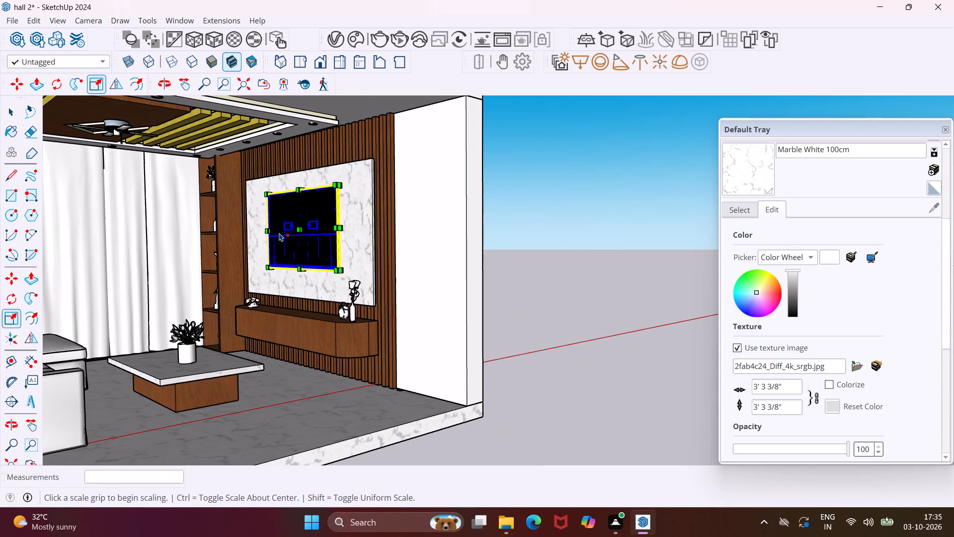
pyautogui.press('Escape')
pyautogui.press('space')
# Move the thinned TV by its lower back corner about 7 9/16" onto the face of the marble panel.
pyautogui.moveTo(302, 249); pyautogui.dragTo(213, 274, button='middle')
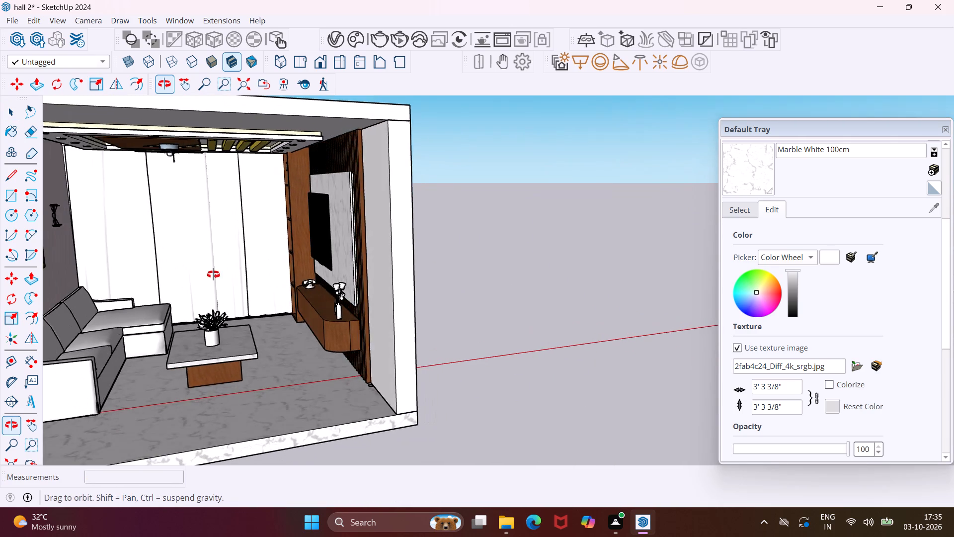
pyautogui.moveTo(213, 274); pyautogui.dragTo(181, 288, button='middle')
pyautogui.scroll(4, 342, 234)
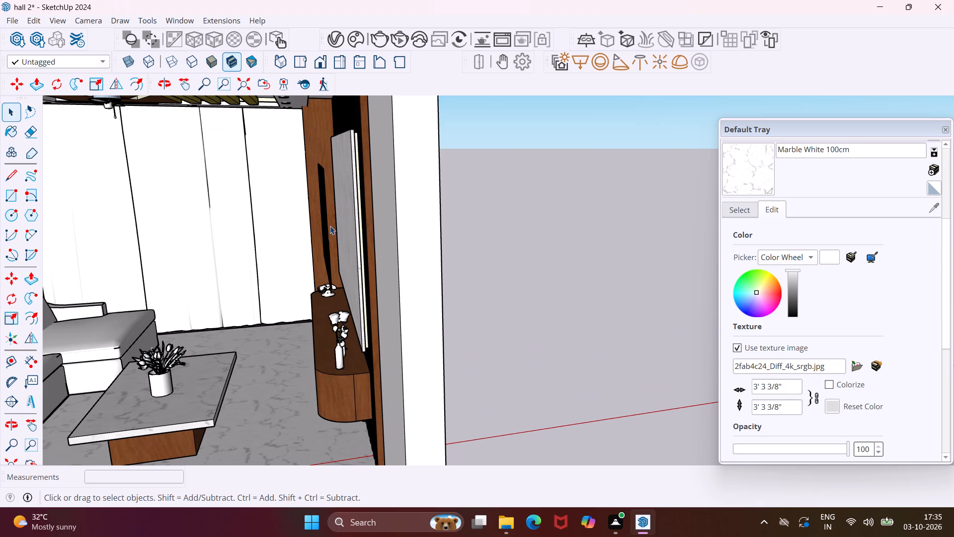
pyautogui.click(328, 224)
pyautogui.scroll(6, 328, 224)
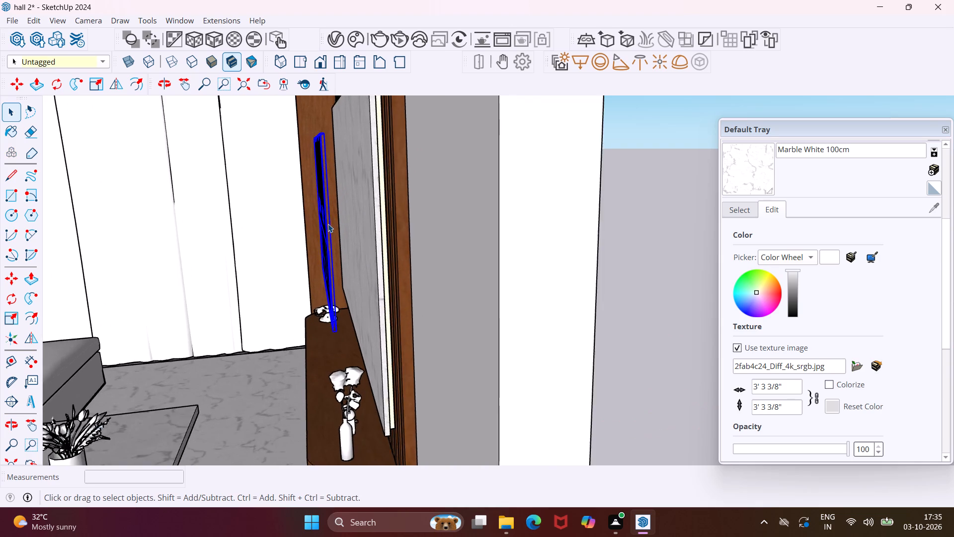
pyautogui.scroll(3, 328, 224)
pyautogui.press('m')
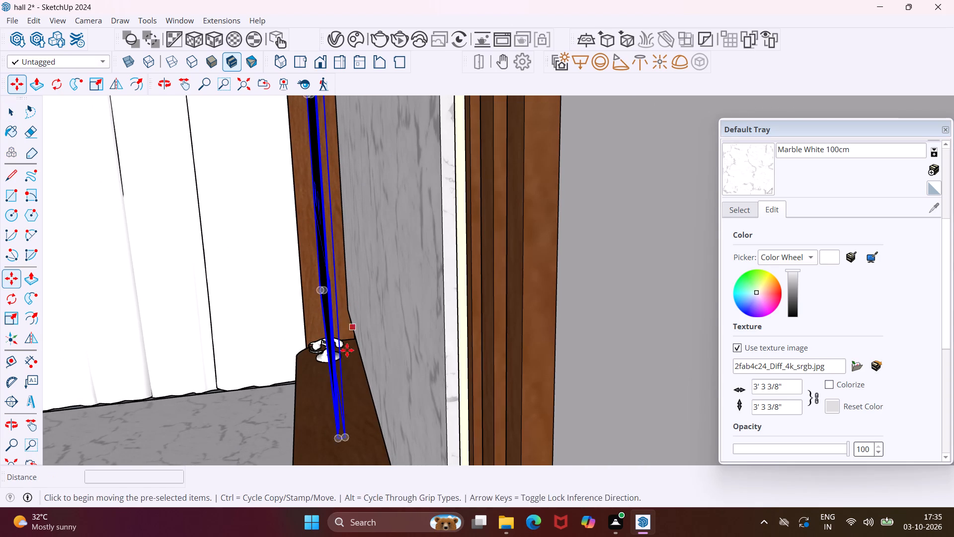
pyautogui.click(345, 438)
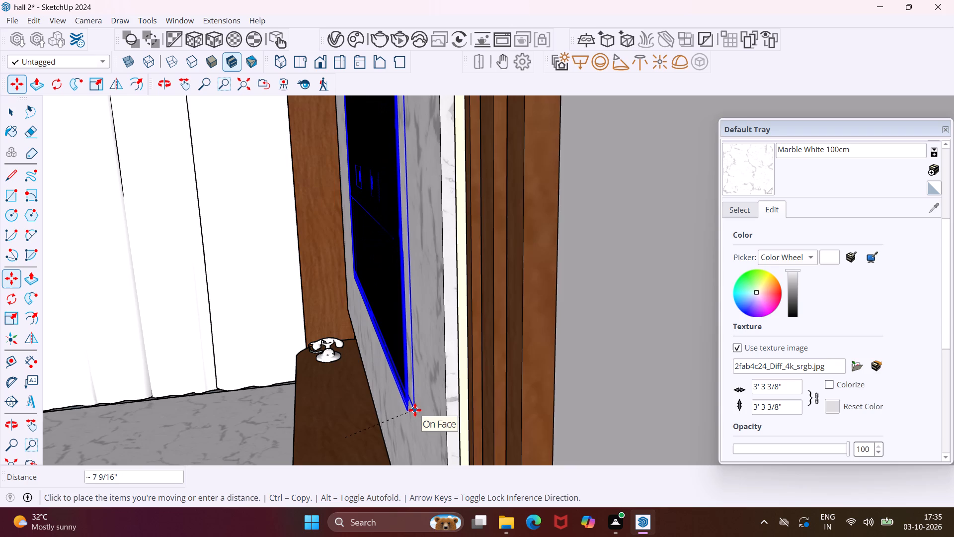
pyautogui.scroll(5, 415, 408)
pyautogui.click(415, 408)
# Shift the TV about 1' 9/16" sideways along the marble panel toward the shelving unit.
pyautogui.moveTo(417, 407); pyautogui.dragTo(433, 406, button='middle')
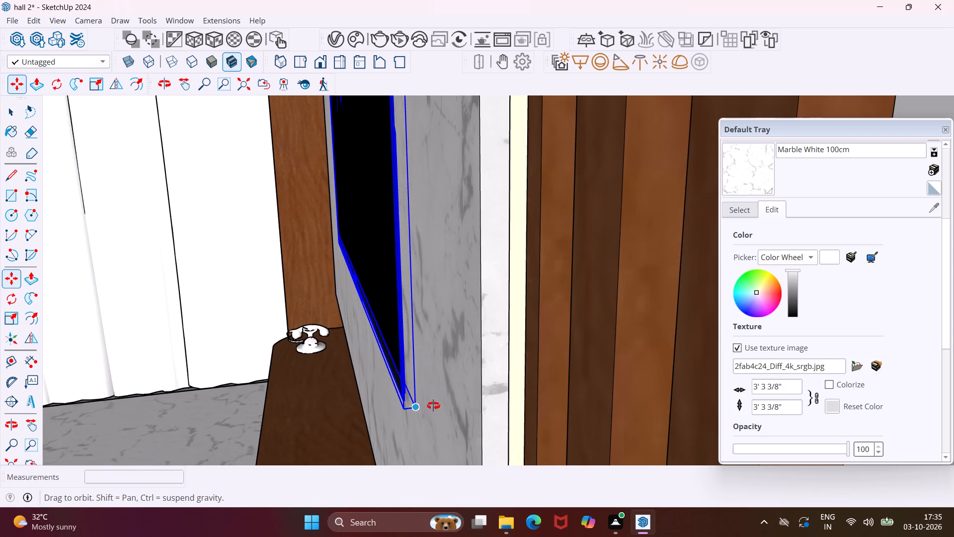
pyautogui.moveTo(433, 406); pyautogui.dragTo(498, 392, button='middle')
pyautogui.scroll(-11, 476, 366)
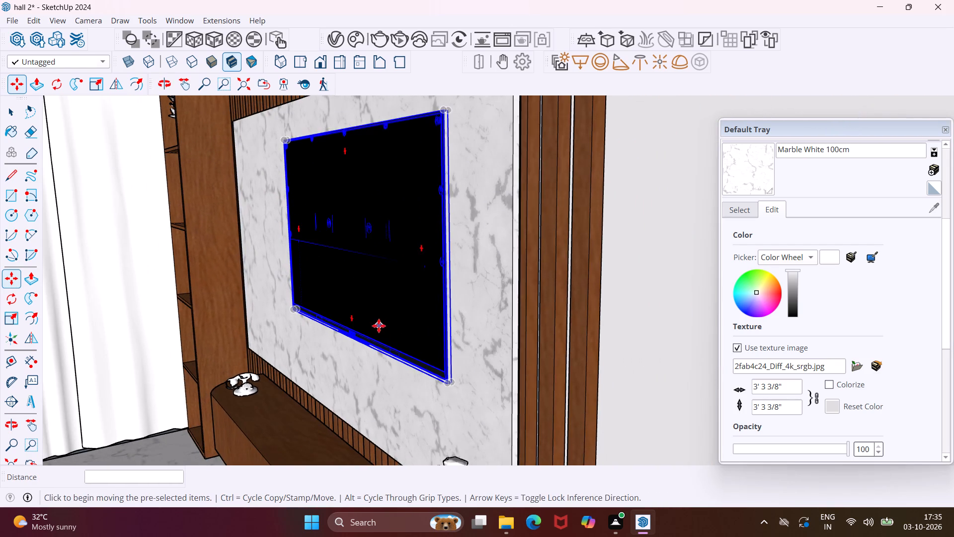
pyautogui.moveTo(378, 324); pyautogui.dragTo(505, 328, button='middle')
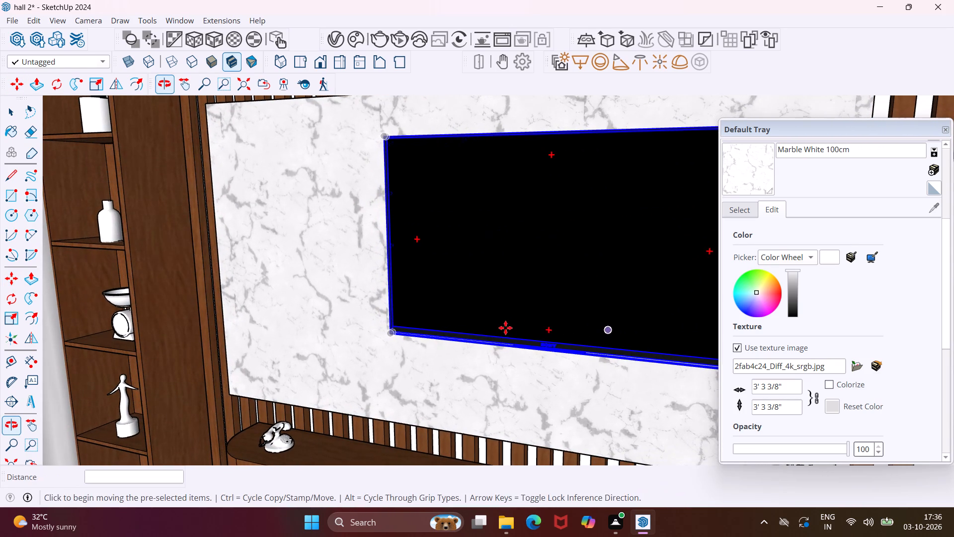
pyautogui.scroll(4, 386, 342)
pyautogui.moveTo(386, 338); pyautogui.dragTo(492, 325, button='middle')
pyautogui.scroll(8, 476, 328)
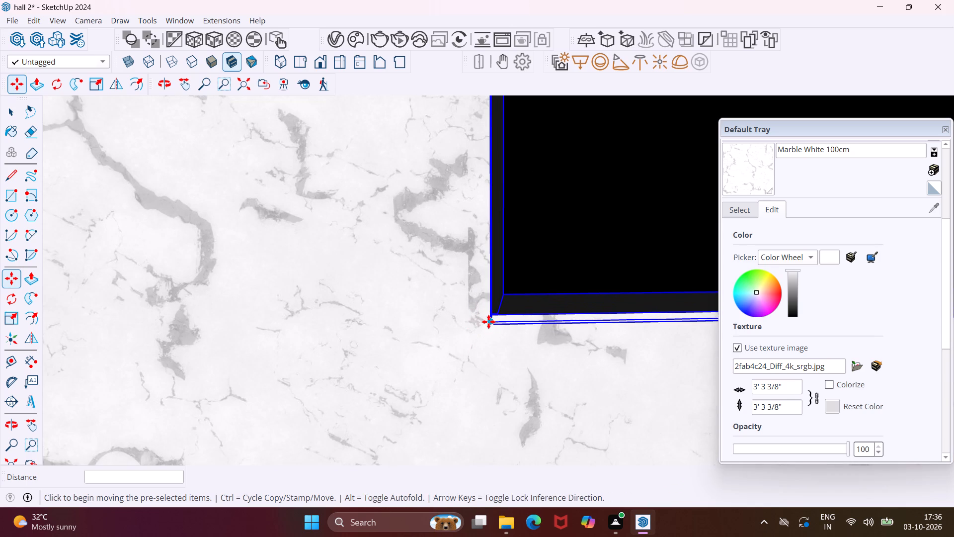
pyautogui.click(488, 322)
pyautogui.scroll(-6, 310, 325)
pyautogui.click(278, 331)
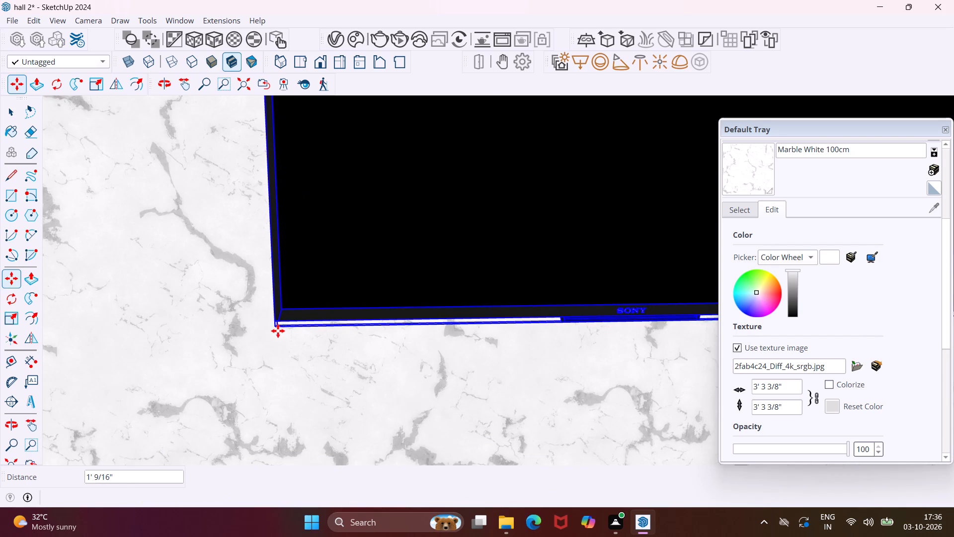
# Lower the TV about 5 3/16" on the marble panel, moving it by its bottom corner.
pyautogui.scroll(-10, 263, 304)
pyautogui.moveTo(383, 262); pyautogui.dragTo(440, 294, button='middle')
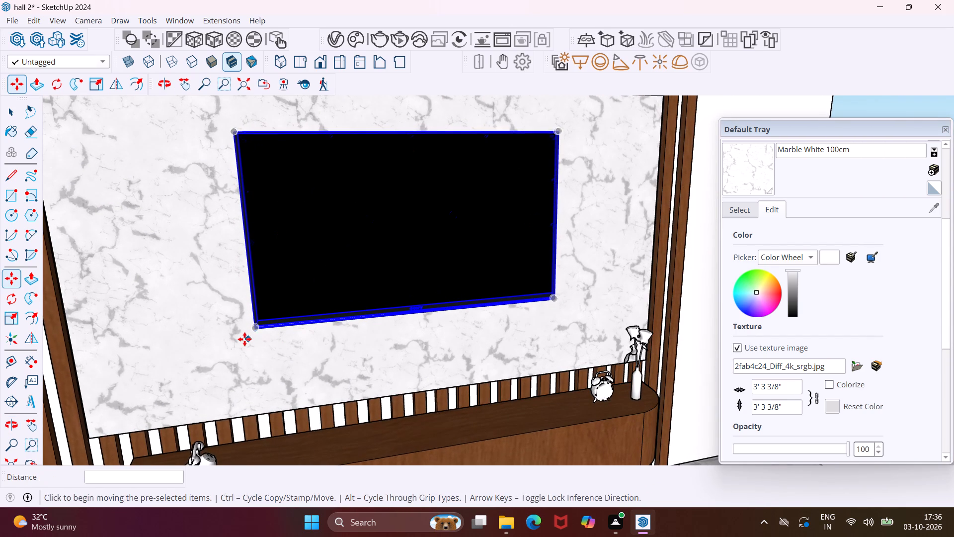
pyautogui.scroll(4, 243, 338)
pyautogui.moveTo(245, 337); pyautogui.dragTo(340, 339, button='middle')
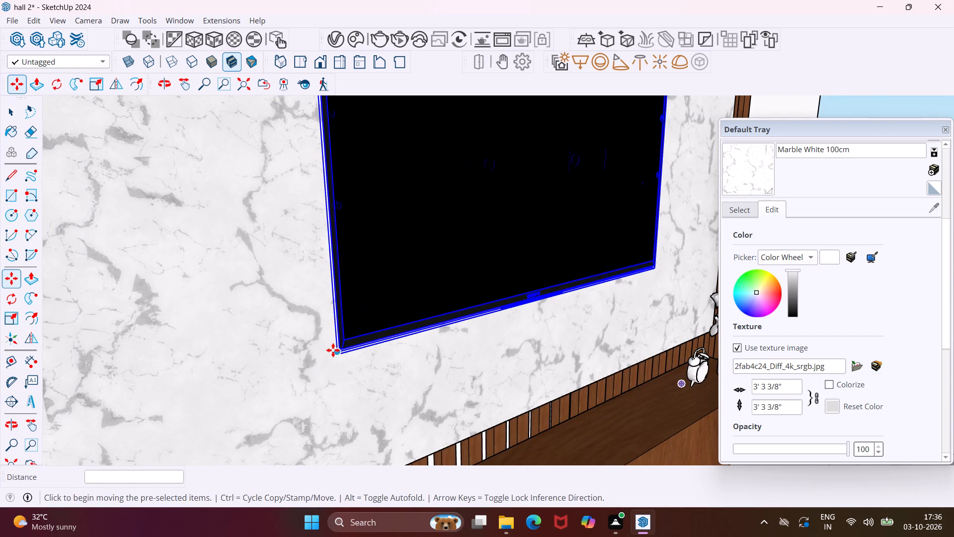
pyautogui.click(336, 352)
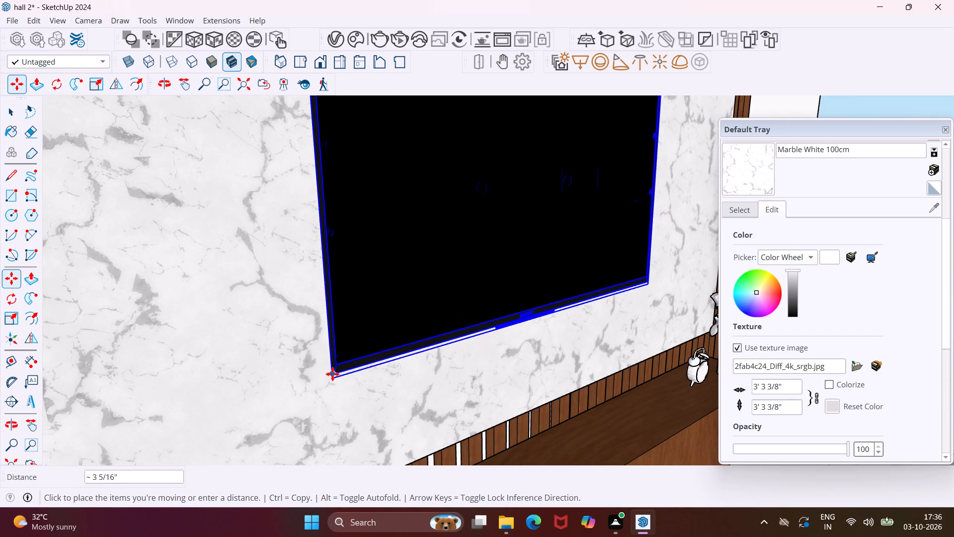
pyautogui.scroll(5, 337, 385)
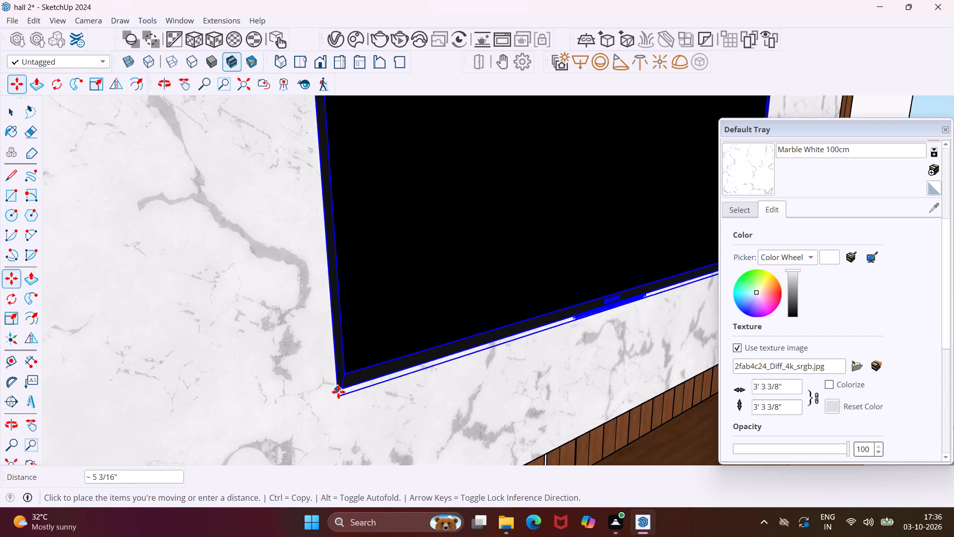
pyautogui.click(339, 393)
pyautogui.scroll(-5, 312, 359)
pyautogui.moveTo(312, 359); pyautogui.dragTo(223, 349, button='middle')
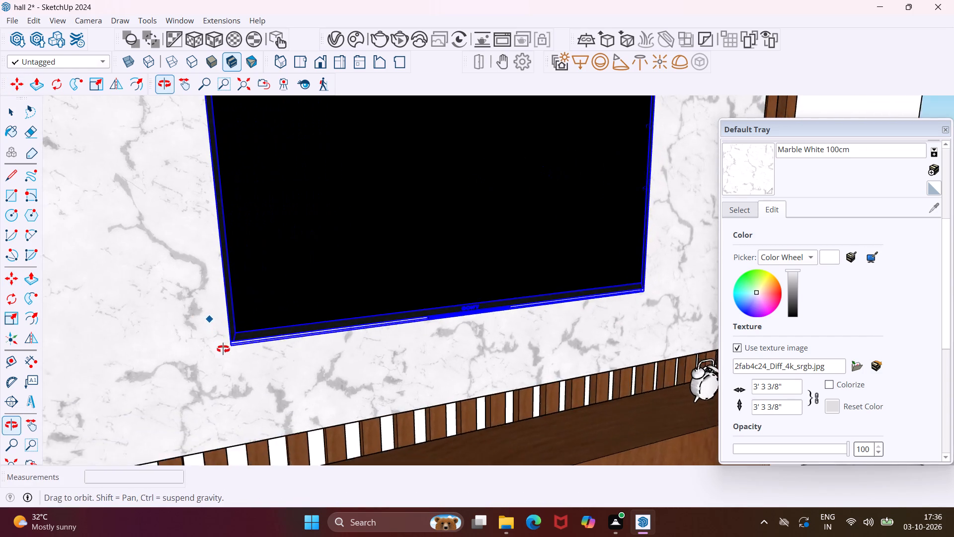
pyautogui.moveTo(223, 349); pyautogui.dragTo(202, 349, button='middle')
pyautogui.scroll(-5, 202, 342)
pyautogui.moveTo(355, 297); pyautogui.dragTo(179, 301, button='middle')
pyautogui.moveTo(357, 263); pyautogui.dragTo(262, 261, button='middle')
pyautogui.scroll(-1, 262, 261)
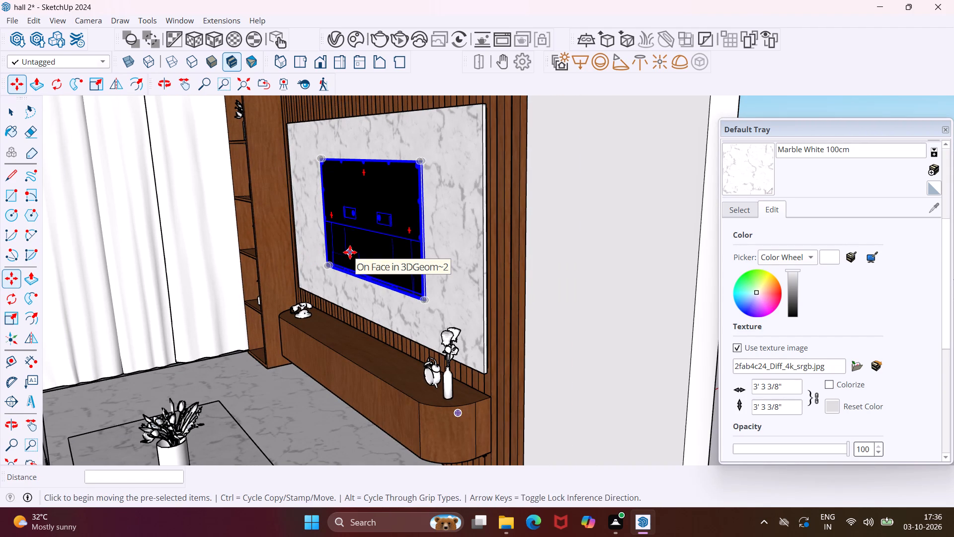
pyautogui.press('Escape')
pyautogui.press('space')
# Draw a 12' by 10' rectangle across the room's open front, closing it between the side walls, floor and ceiling.
pyautogui.scroll(-2, 360, 237)
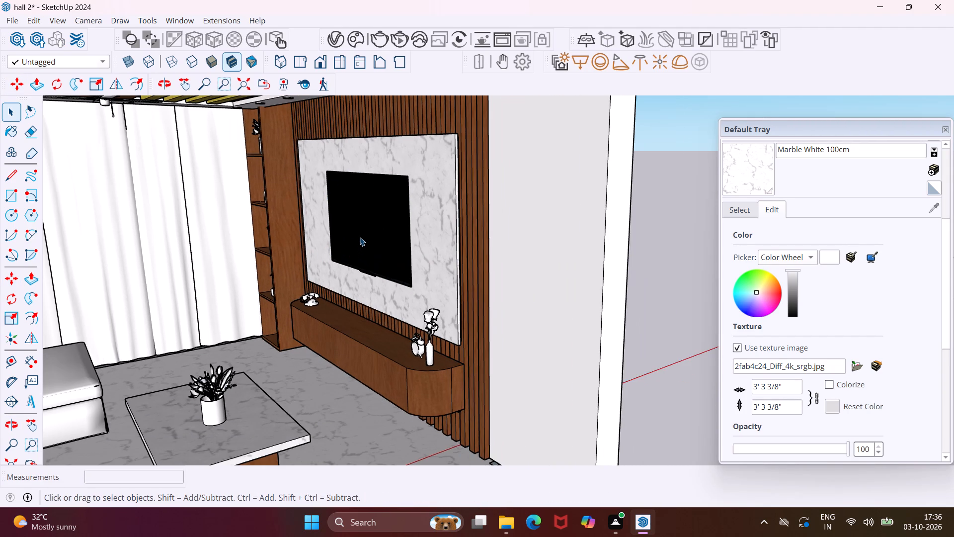
pyautogui.moveTo(360, 237); pyautogui.dragTo(341, 238, button='middle')
pyautogui.scroll(-2, 340, 239)
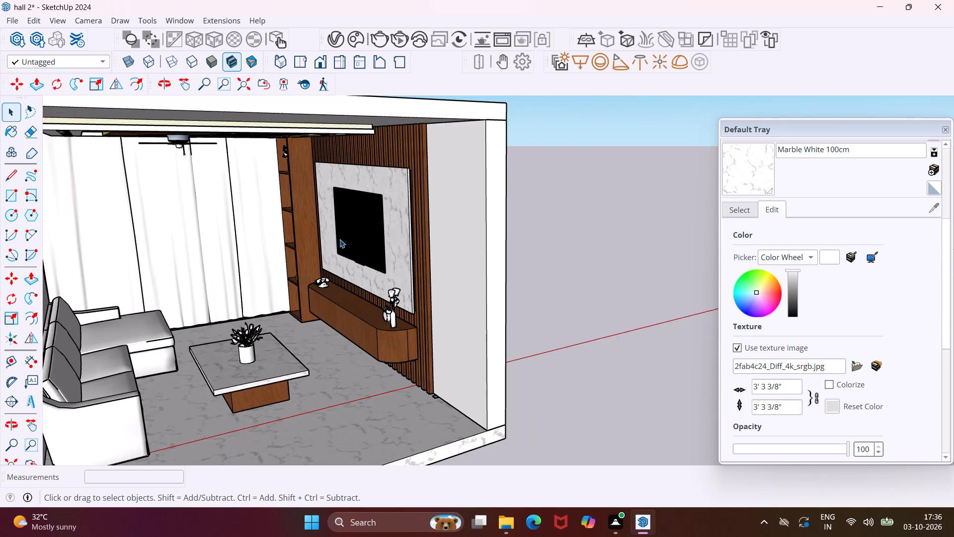
pyautogui.scroll(-2, 340, 239)
pyautogui.moveTo(264, 252); pyautogui.dragTo(216, 255, button='middle')
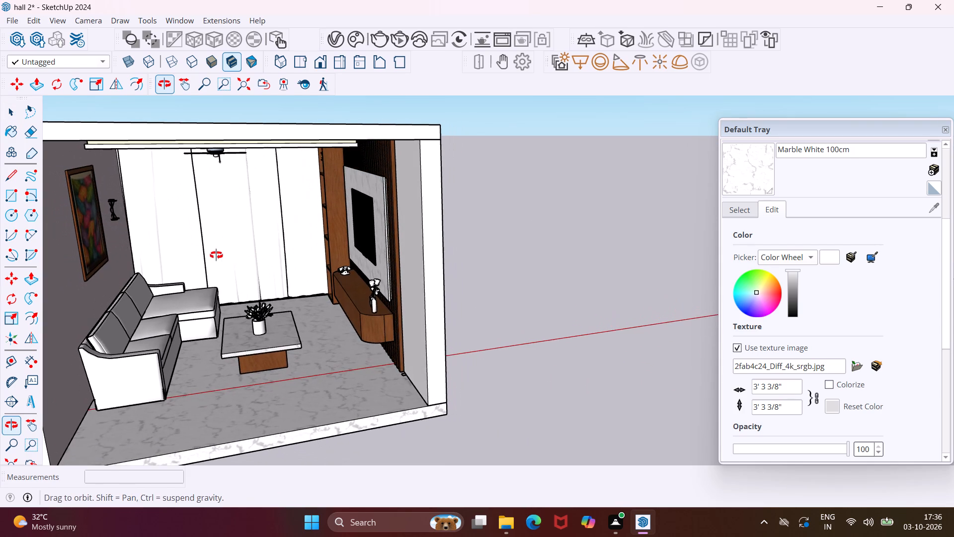
pyautogui.moveTo(216, 255); pyautogui.dragTo(215, 255, button='middle')
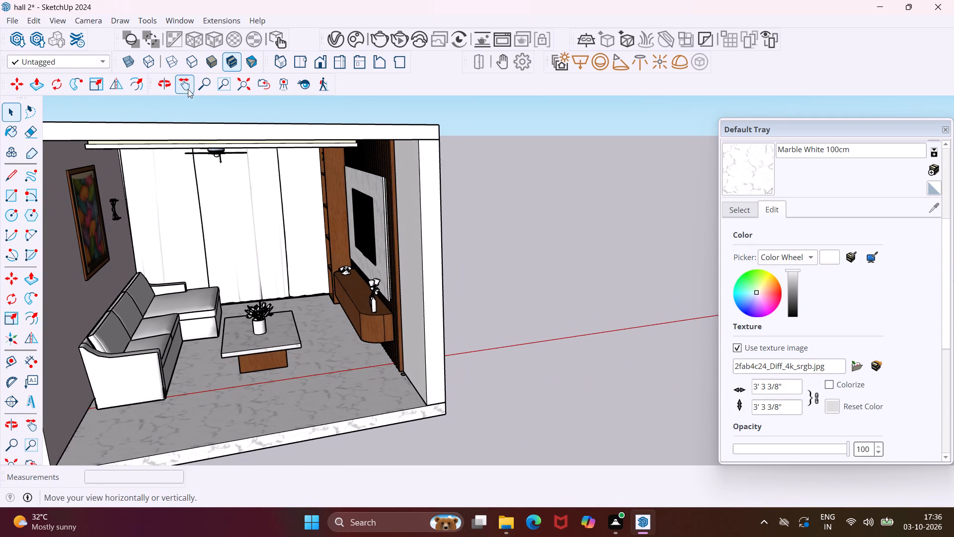
pyautogui.click(188, 89)
pyautogui.moveTo(232, 119); pyautogui.dragTo(353, 130)
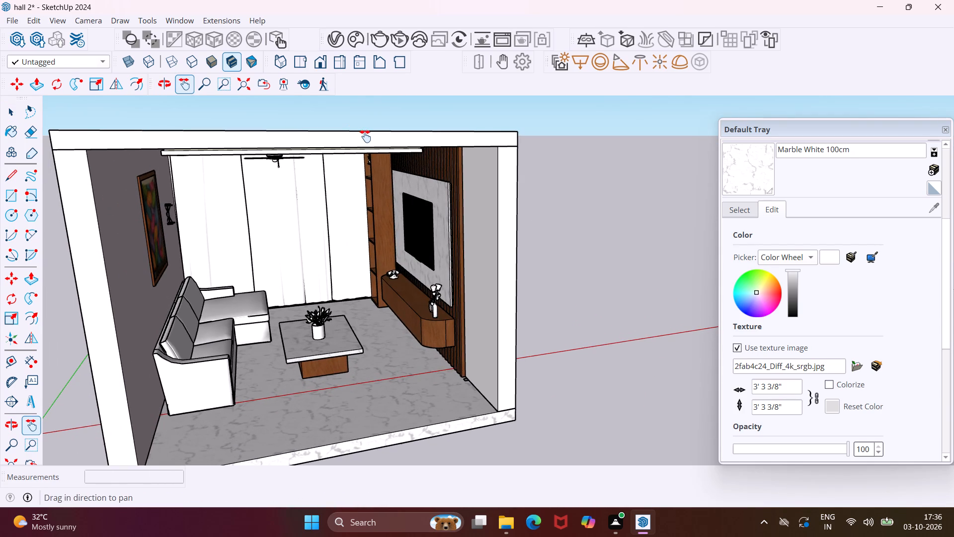
pyautogui.press('Escape')
pyautogui.press('space')
pyautogui.moveTo(365, 137); pyautogui.dragTo(357, 121, button='middle')
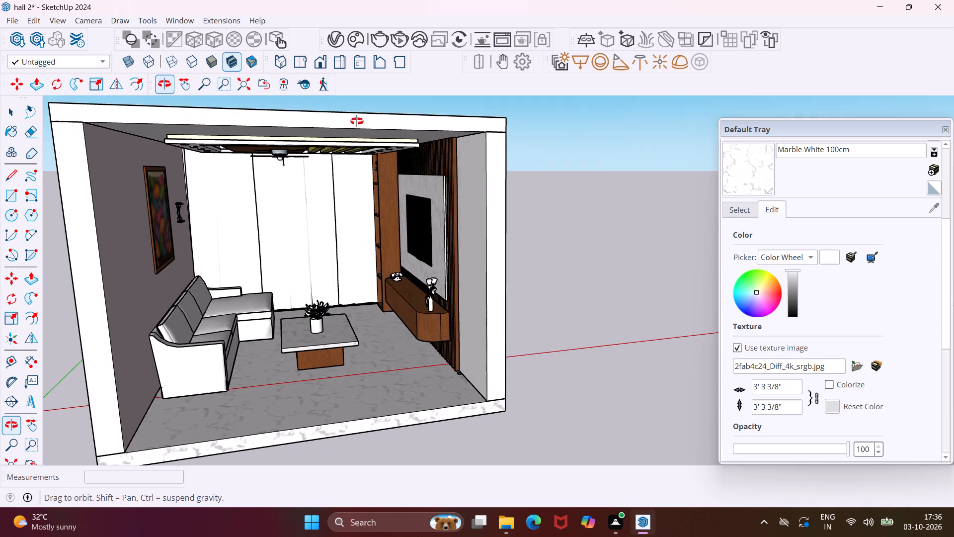
pyautogui.moveTo(357, 121); pyautogui.dragTo(362, 120, button='middle')
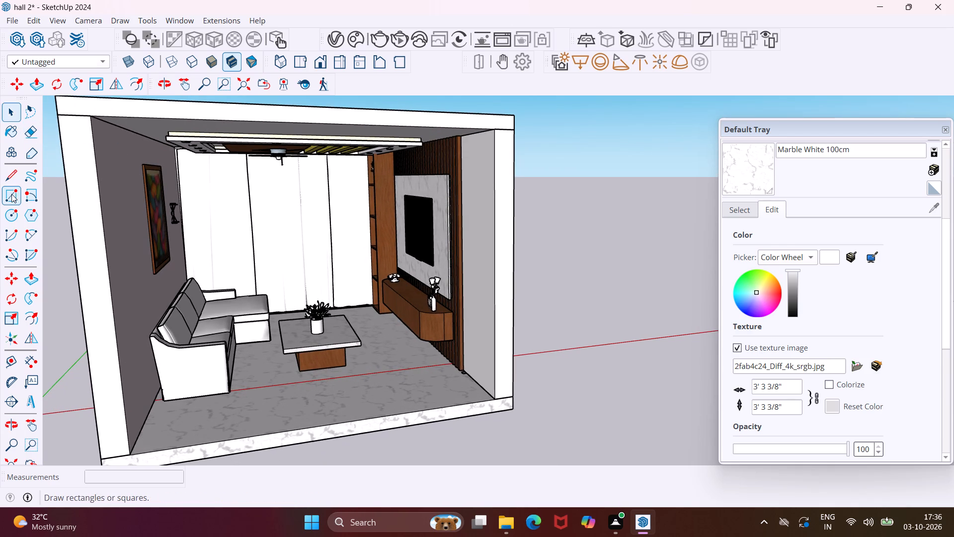
pyautogui.click(11, 194)
pyautogui.click(91, 117)
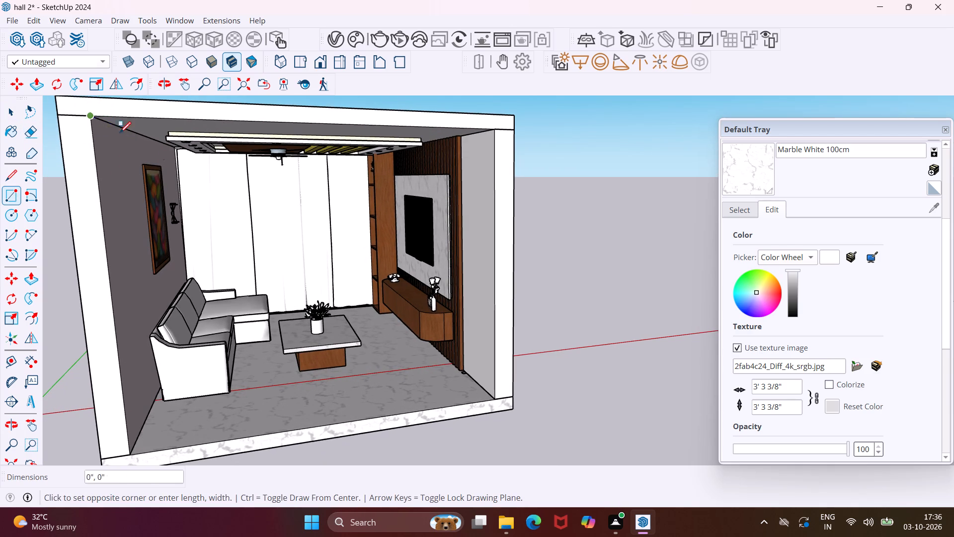
pyautogui.click(496, 400)
pyautogui.press('Escape')
pyautogui.press('space')
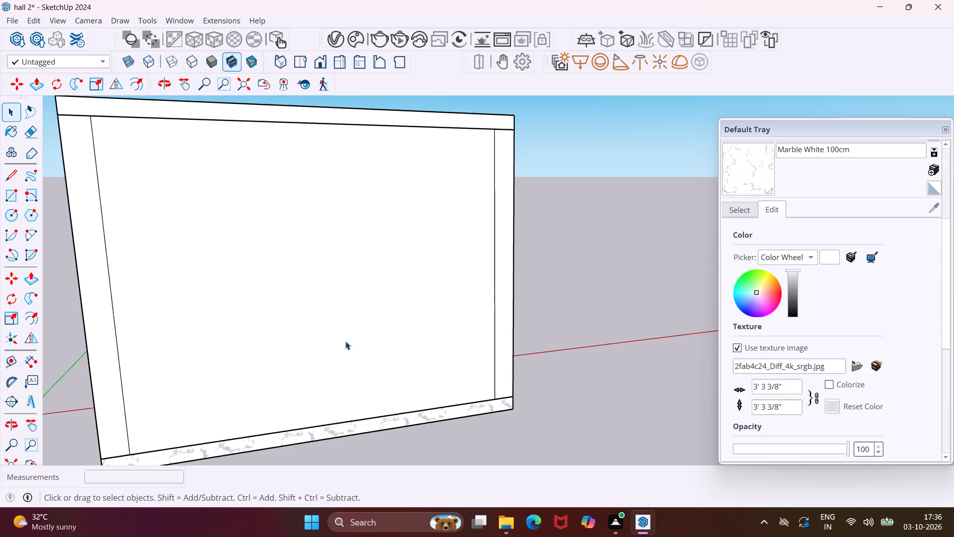
# Add a scene of the room's interior facing the curtains, framing the sofa, the coffee table with flowers and the TV unit.
pyautogui.moveTo(345, 340); pyautogui.dragTo(320, 342, button='middle')
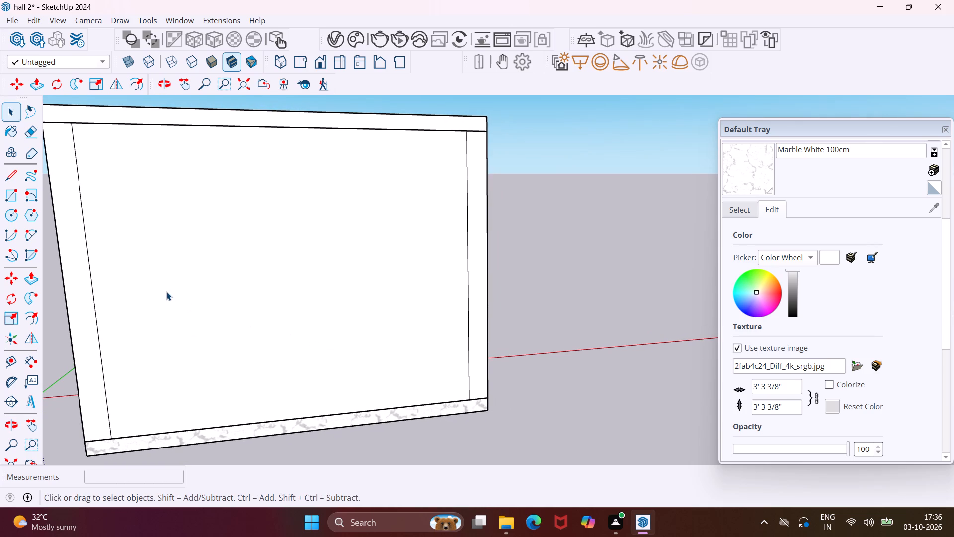
pyautogui.scroll(20, 144, 285)
pyautogui.scroll(12, 144, 285)
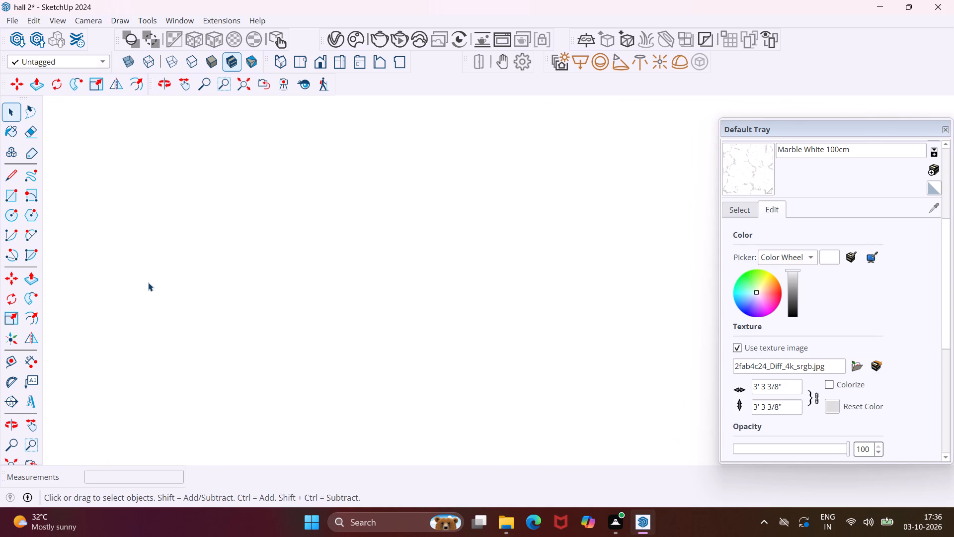
pyautogui.scroll(20, 148, 282)
pyautogui.scroll(20, 148, 282)
pyautogui.scroll(13, 148, 282)
pyautogui.scroll(19, 148, 283)
pyautogui.moveTo(240, 284); pyautogui.dragTo(242, 283, button='middle')
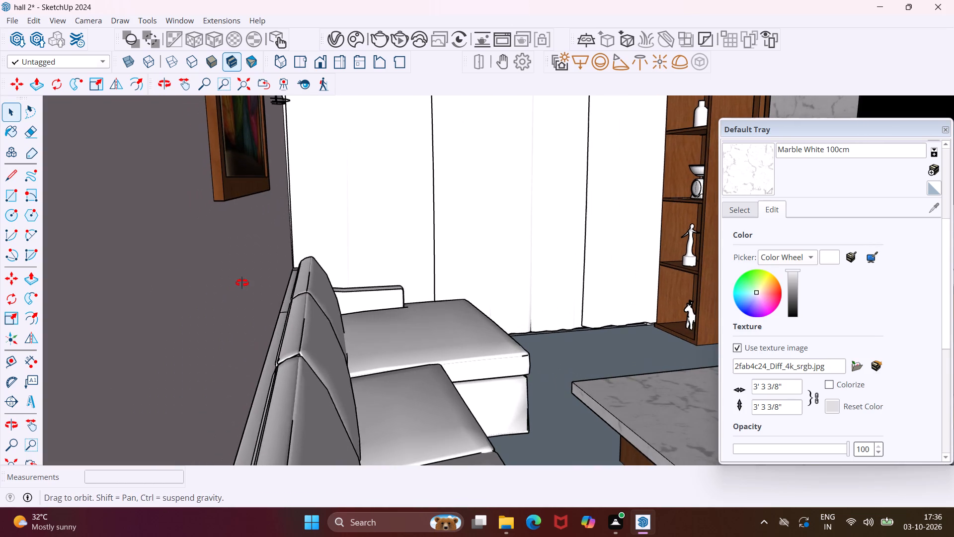
pyautogui.moveTo(242, 283); pyautogui.dragTo(199, 283, button='middle')
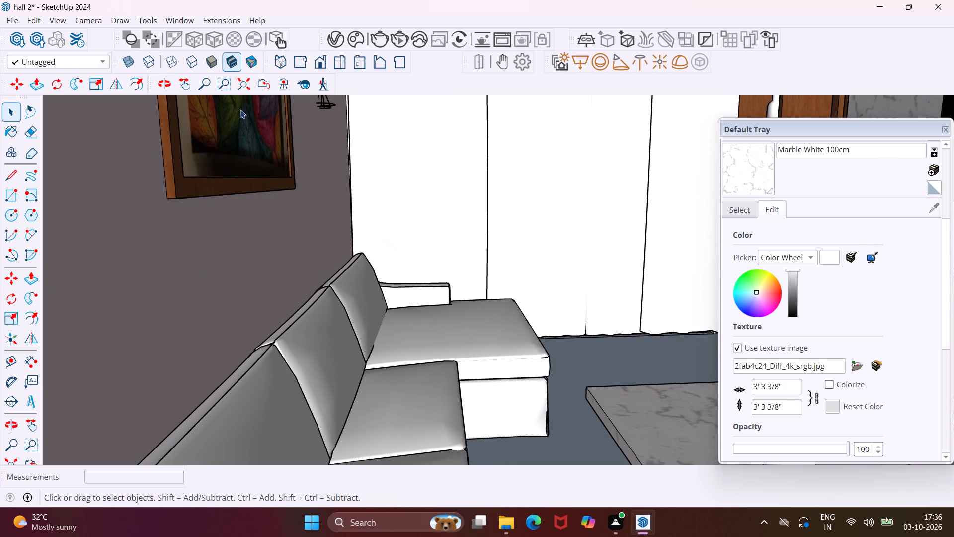
pyautogui.click(190, 90)
pyautogui.moveTo(404, 249); pyautogui.dragTo(254, 260)
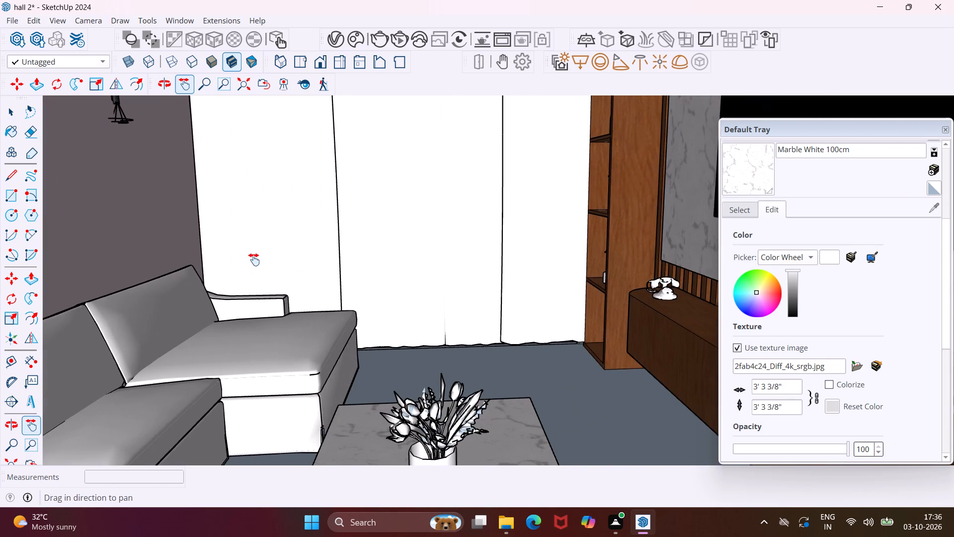
pyautogui.moveTo(254, 260); pyautogui.dragTo(254, 260)
pyautogui.scroll(-1, 254, 261)
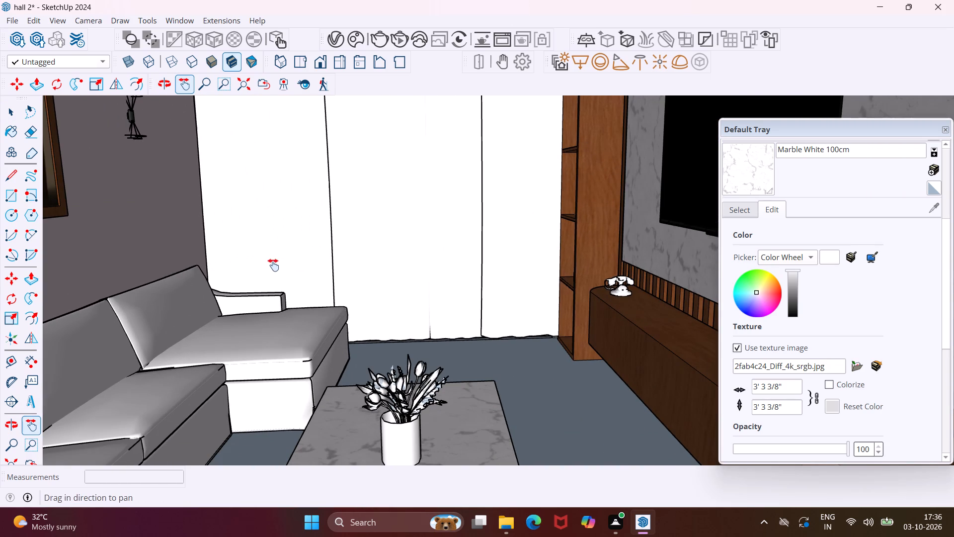
pyautogui.moveTo(298, 277); pyautogui.dragTo(286, 277, button='middle')
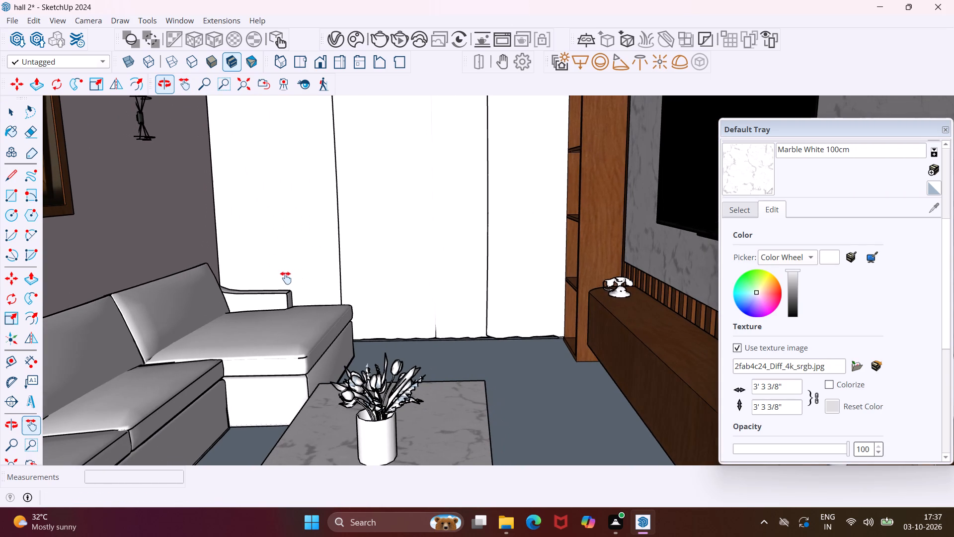
pyautogui.scroll(-1, 291, 278)
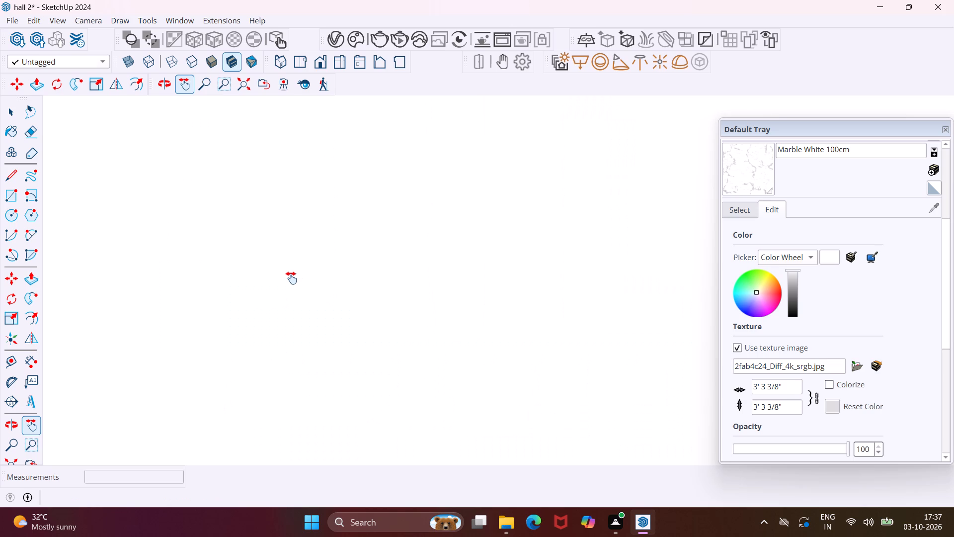
pyautogui.scroll(20, 291, 278)
pyautogui.scroll(20, 291, 278)
pyautogui.scroll(7, 291, 278)
pyautogui.scroll(20, 292, 278)
pyautogui.scroll(2, 292, 278)
pyautogui.scroll(-5, 293, 278)
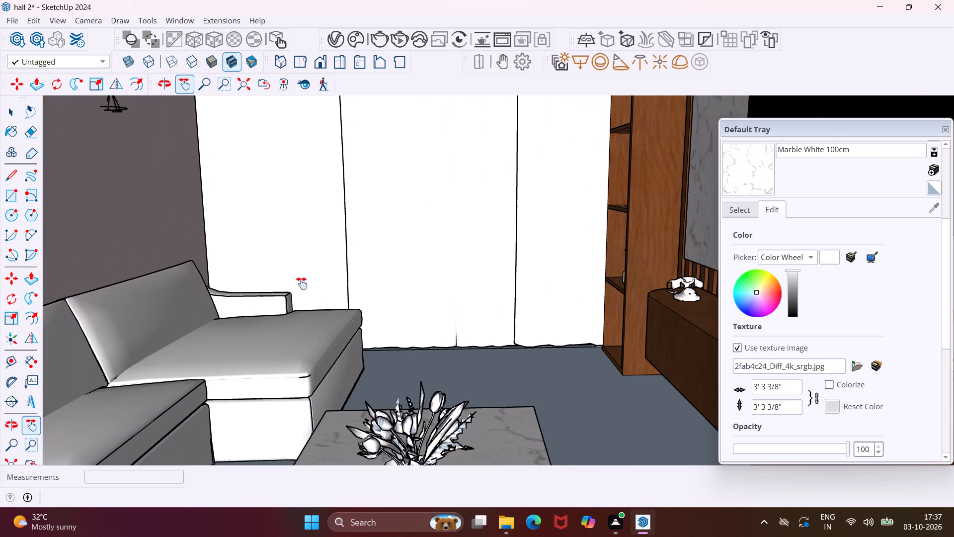
pyautogui.moveTo(397, 313); pyautogui.dragTo(375, 311, button='middle')
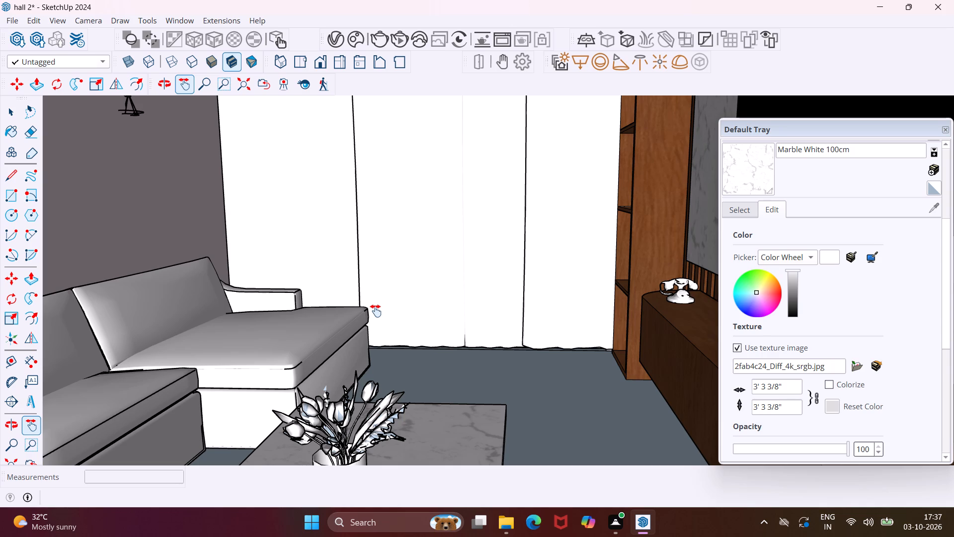
pyautogui.scroll(4, 765, 198)
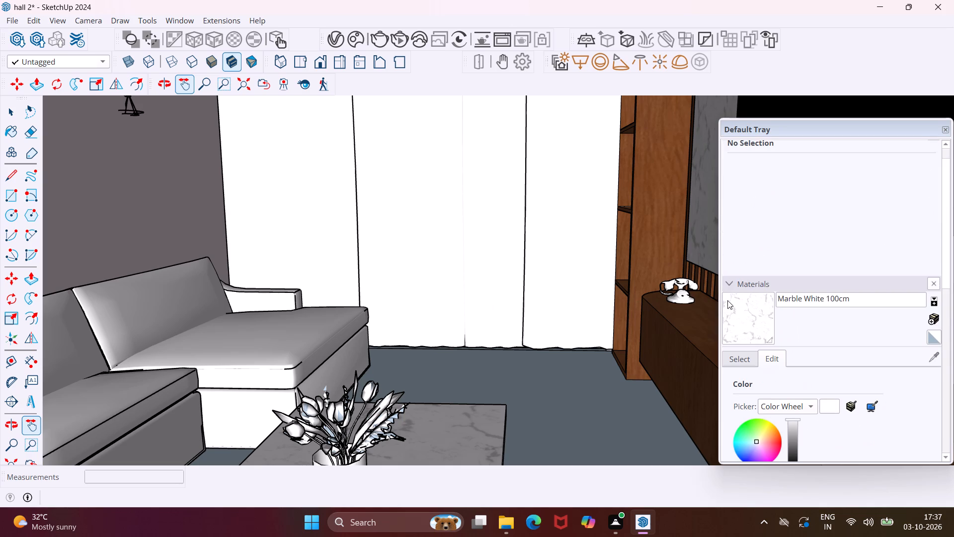
pyautogui.click(728, 291)
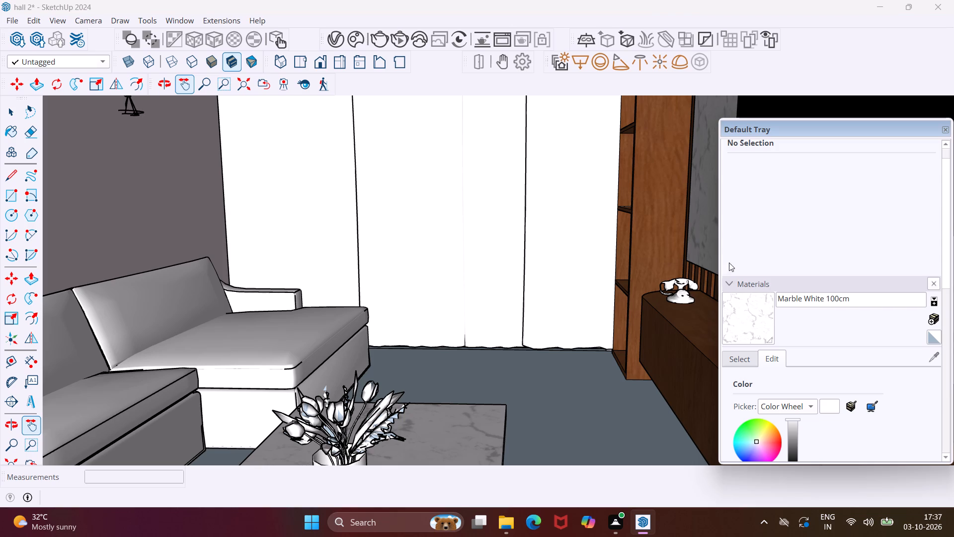
pyautogui.click(732, 281)
pyautogui.scroll(5, 739, 236)
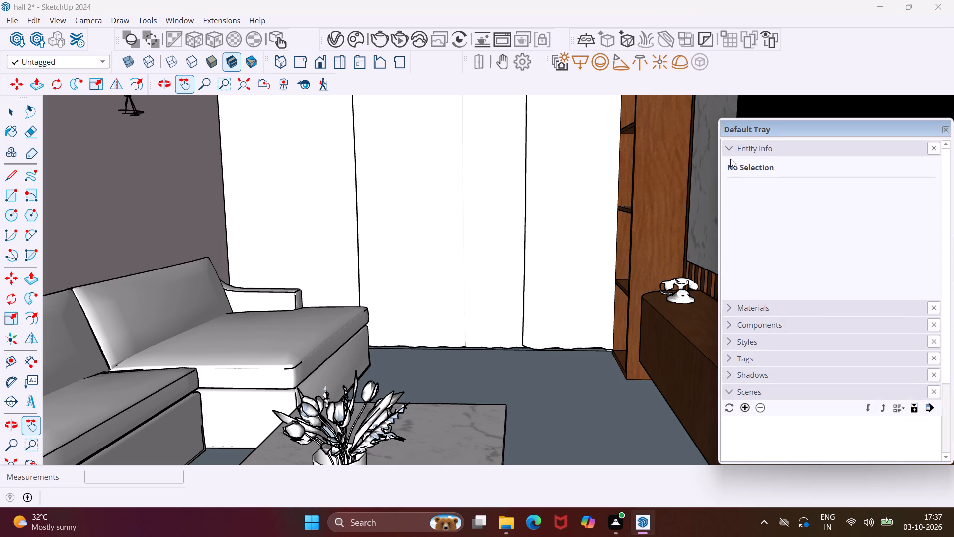
pyautogui.click(730, 152)
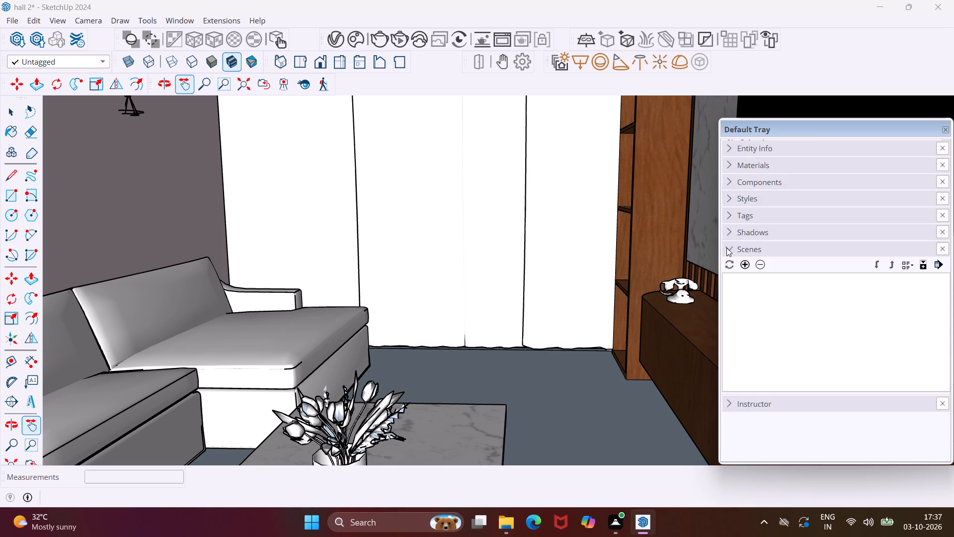
pyautogui.click(746, 264)
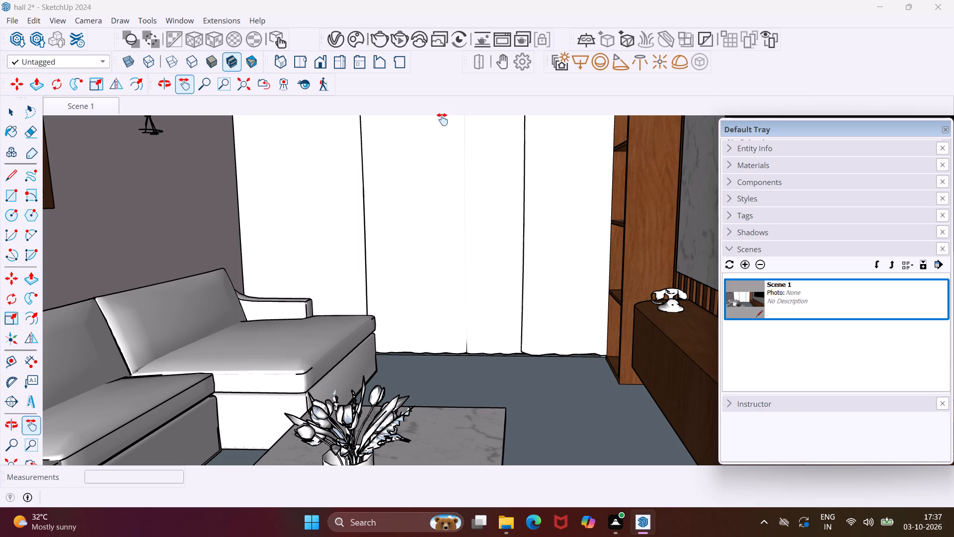
# Set the camera's Exposure Value (EV) to 12 in the V-Ray render settings.
pyautogui.click(336, 40)
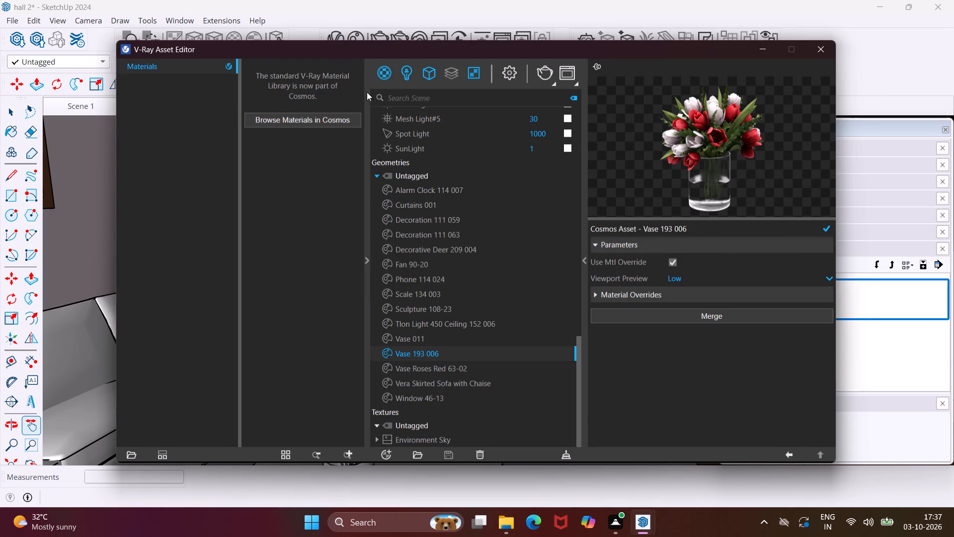
pyautogui.click(504, 77)
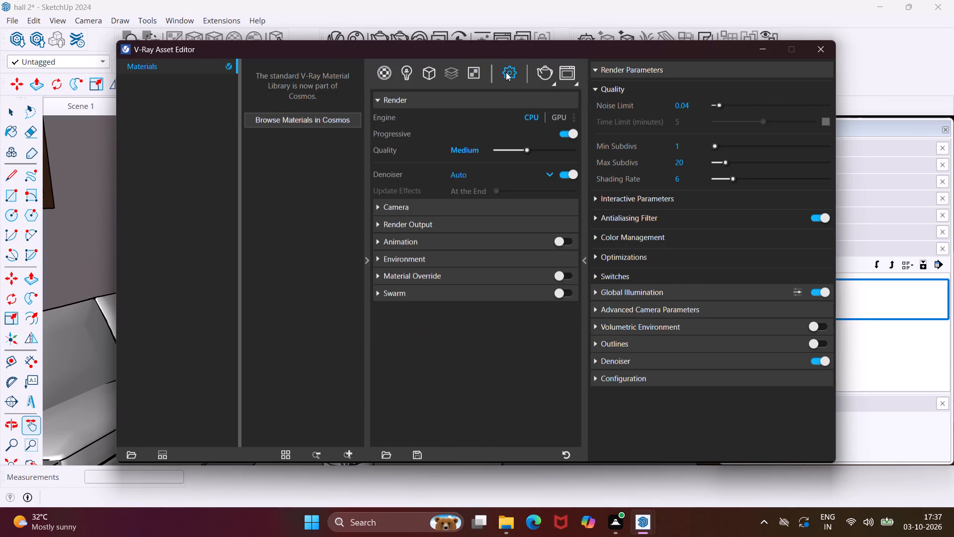
pyautogui.click(375, 209)
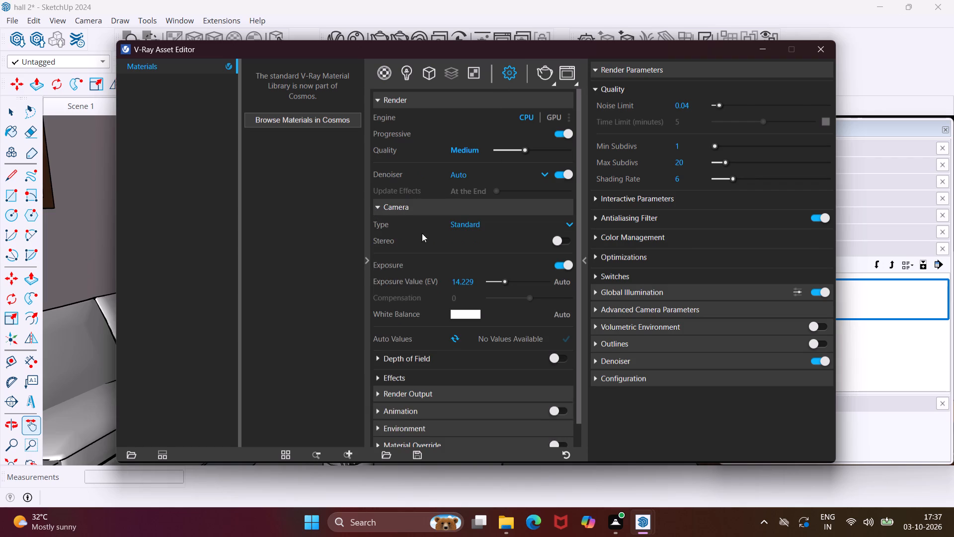
pyautogui.click(477, 283)
pyautogui.press('BackSpace')
pyautogui.press('BackSpace')
pyautogui.press('BackSpace')
pyautogui.press('BackSpace')
pyautogui.press('BackSpace')
pyautogui.press('BackSpace')
pyautogui.press('BackSpace')
pyautogui.press('BackSpace')
pyautogui.press('BackSpace')
pyautogui.press('BackSpace')
pyautogui.press('BackSpace')
pyautogui.write('12')
pyautogui.press('Return')
# Configure the render output with an image width of 1200, Safe Frame on and the 4:3 - Picture aspect ratio.
pyautogui.click(379, 383)
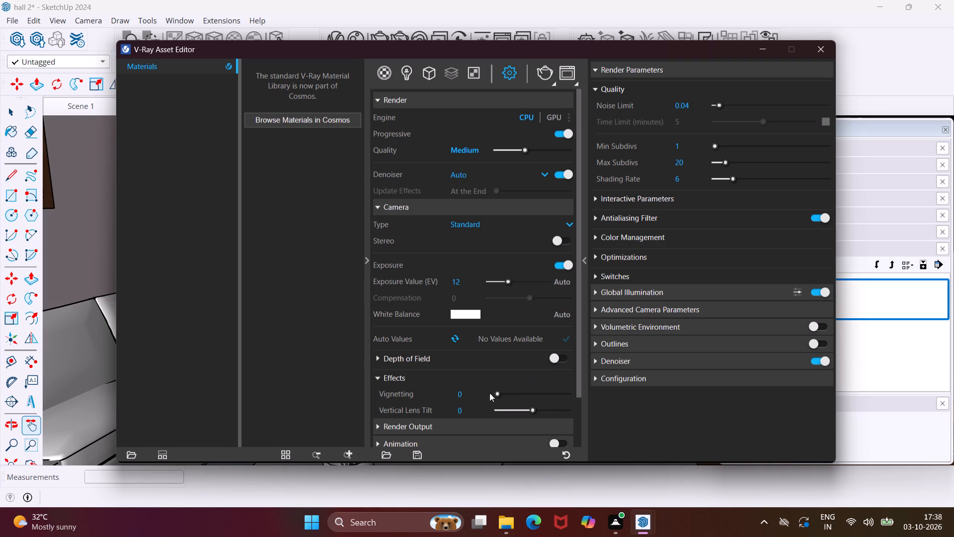
pyautogui.click(382, 356)
pyautogui.scroll(-2, 378, 379)
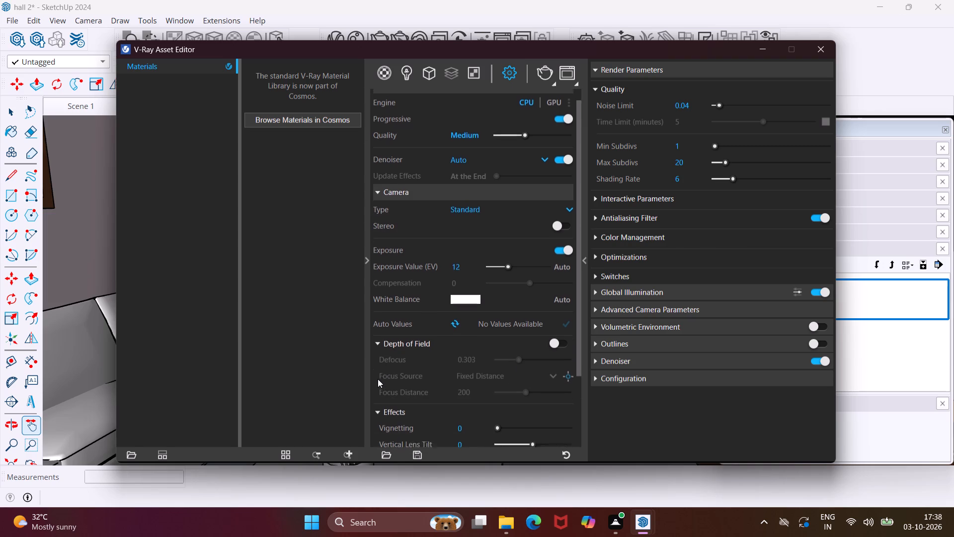
pyautogui.click(374, 370)
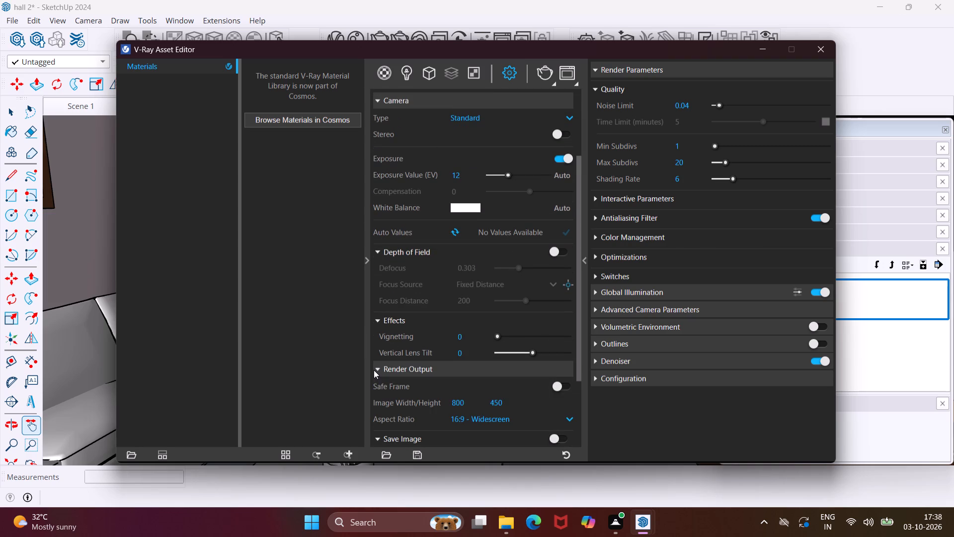
pyautogui.click(479, 400)
pyautogui.press('BackSpace')
pyautogui.press('BackSpace')
pyautogui.press('BackSpace')
pyautogui.write('1200')
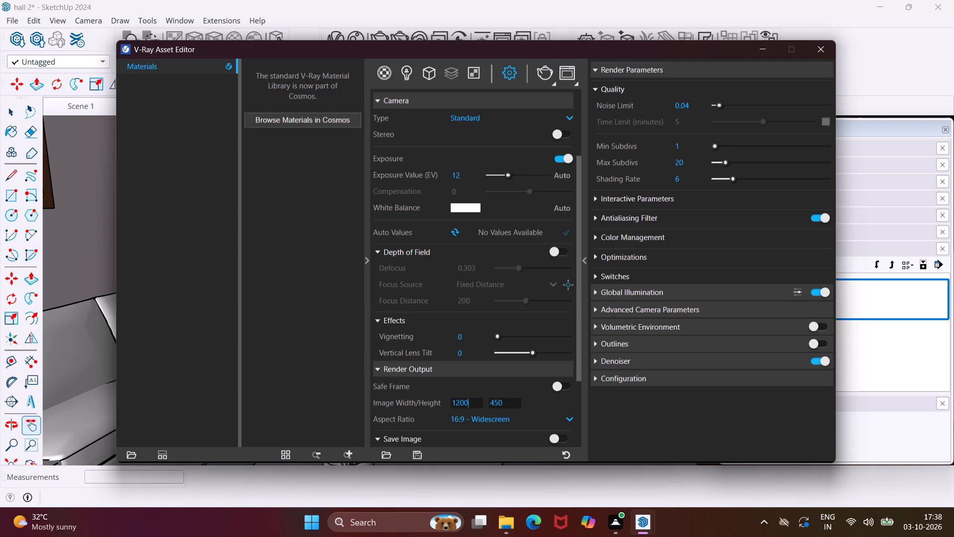
pyautogui.click(506, 406)
pyautogui.scroll(-1, 537, 400)
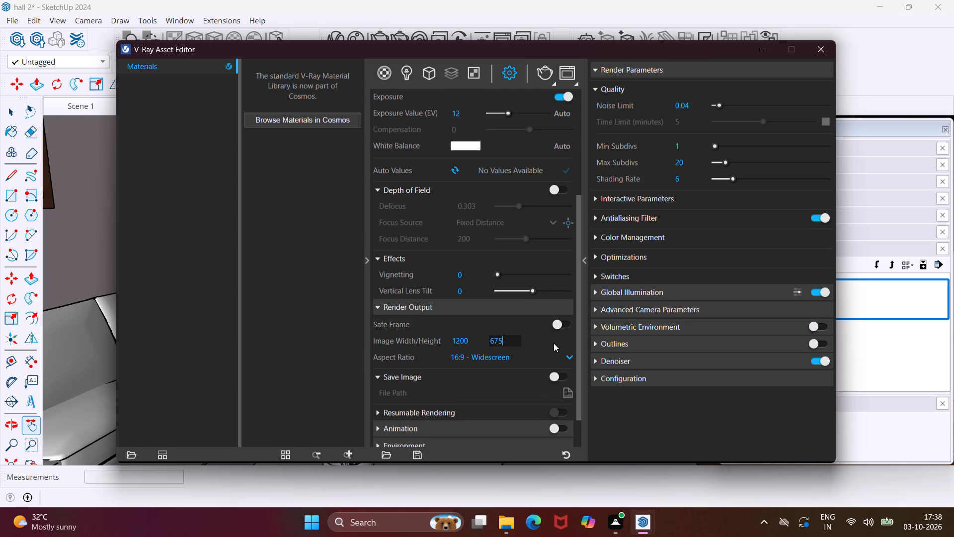
pyautogui.click(553, 320)
pyautogui.click(568, 360)
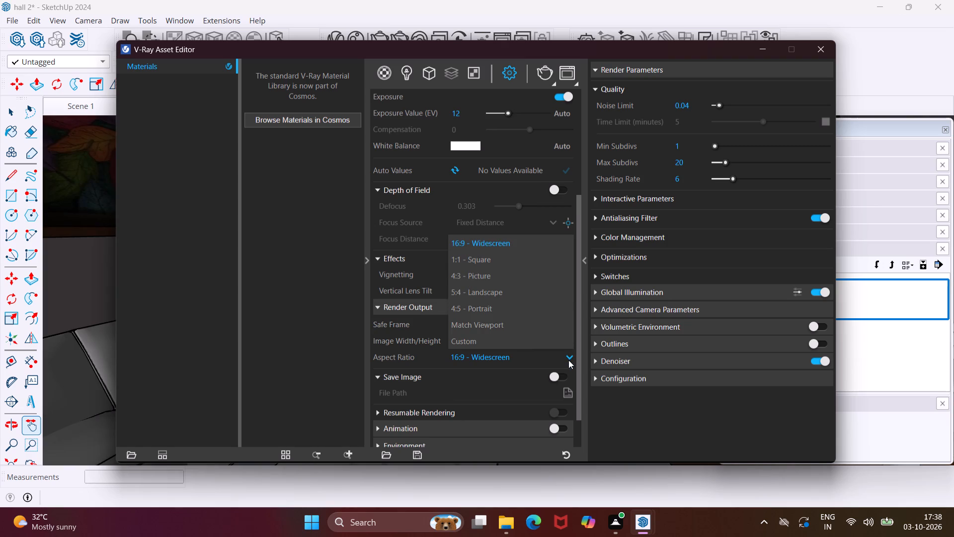
pyautogui.click(511, 281)
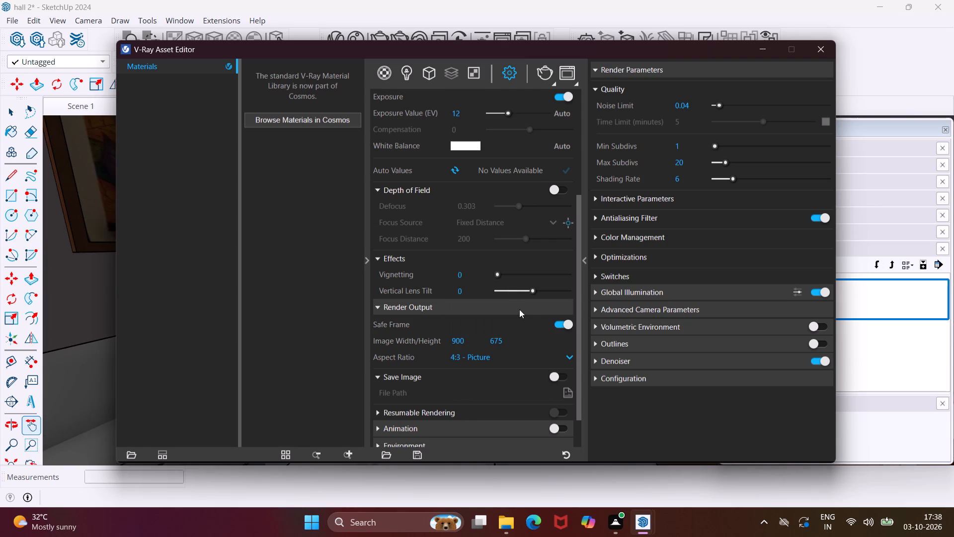
# Set the render quality's Noise Limit to 0.6.
pyautogui.click(693, 108)
pyautogui.press('BackSpace')
pyautogui.press('BackSpace')
pyautogui.press('6')
# Set global illumination's primary rays to Irradiance map with 60 subdivs and the Light Cache subdivs to 1200, and close the V-Ray Asset Editor.
pyautogui.click(596, 291)
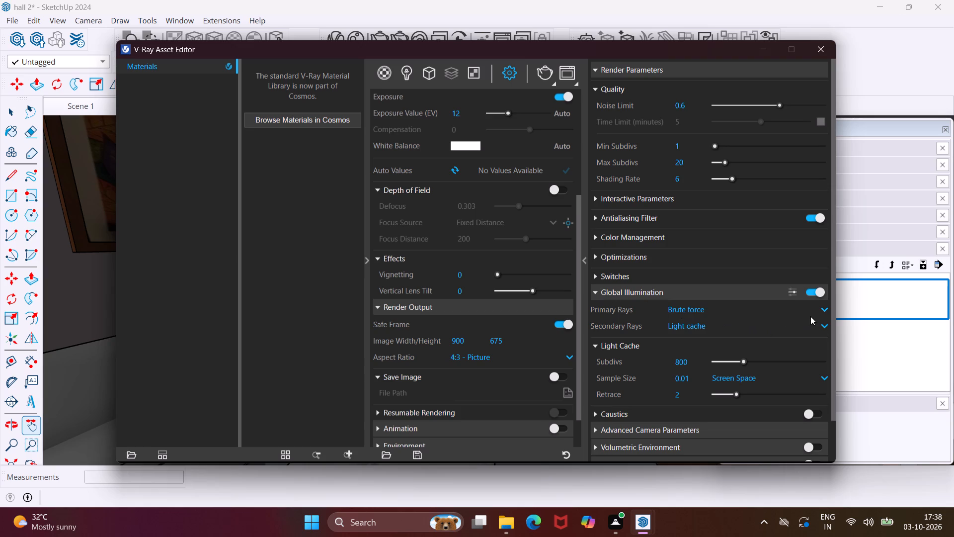
pyautogui.click(818, 309)
pyautogui.click(799, 325)
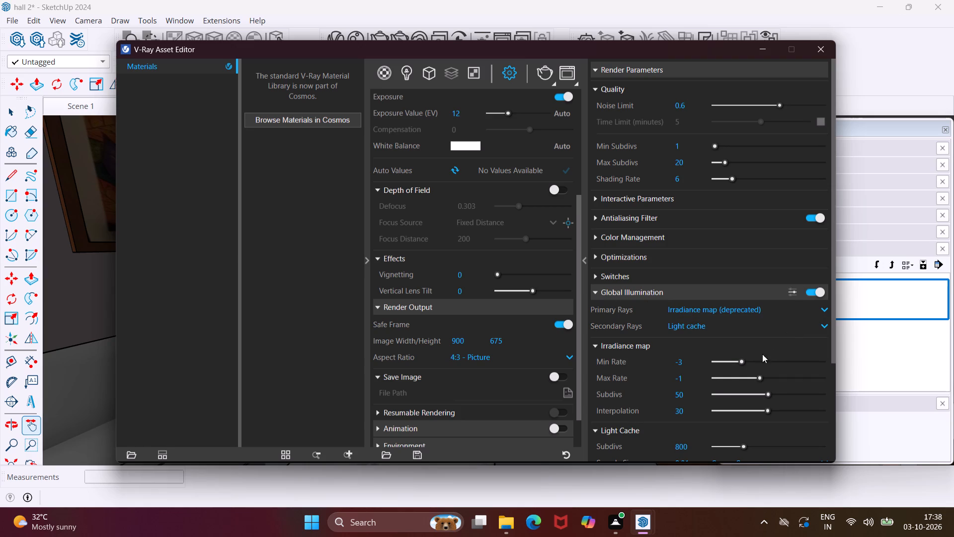
pyautogui.click(690, 394)
pyautogui.press('BackSpace')
pyautogui.press('BackSpace')
pyautogui.write('60')
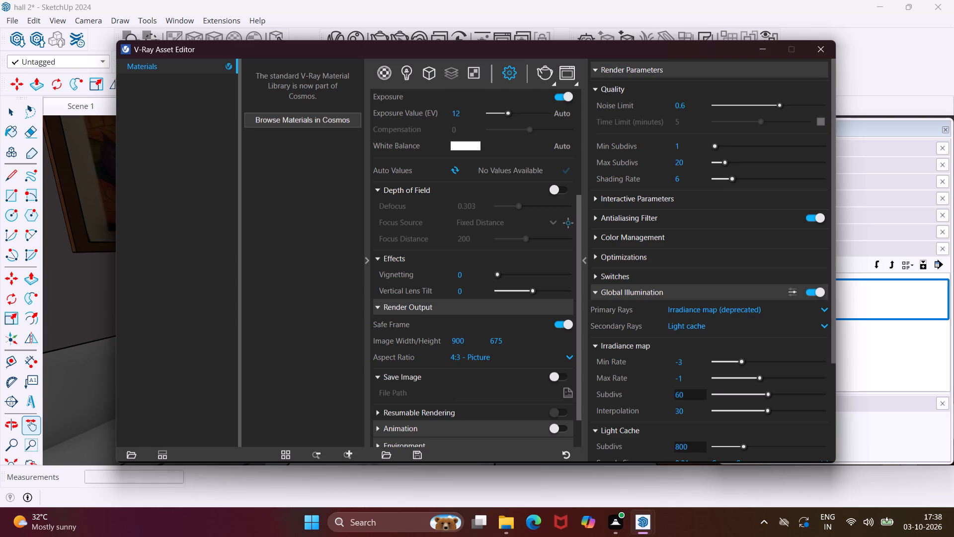
pyautogui.click(699, 450)
pyautogui.press('BackSpace')
pyautogui.press('BackSpace')
pyautogui.press('BackSpace')
pyautogui.write('1200')
pyautogui.scroll(-9, 659, 409)
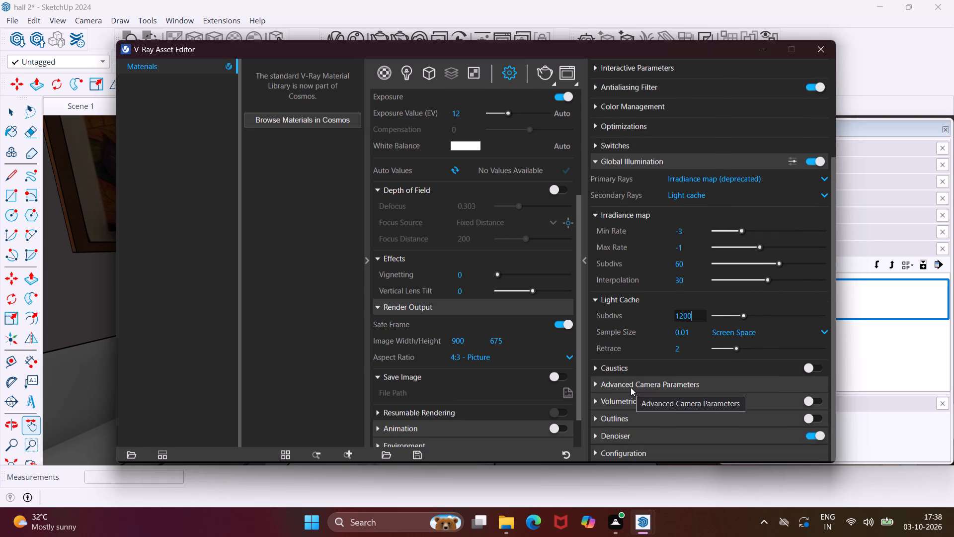
pyautogui.click(813, 55)
# Adjust the interior view to frame the sofa, coffee table, curtained wall and TV unit.
pyautogui.moveTo(507, 340); pyautogui.dragTo(506, 340)
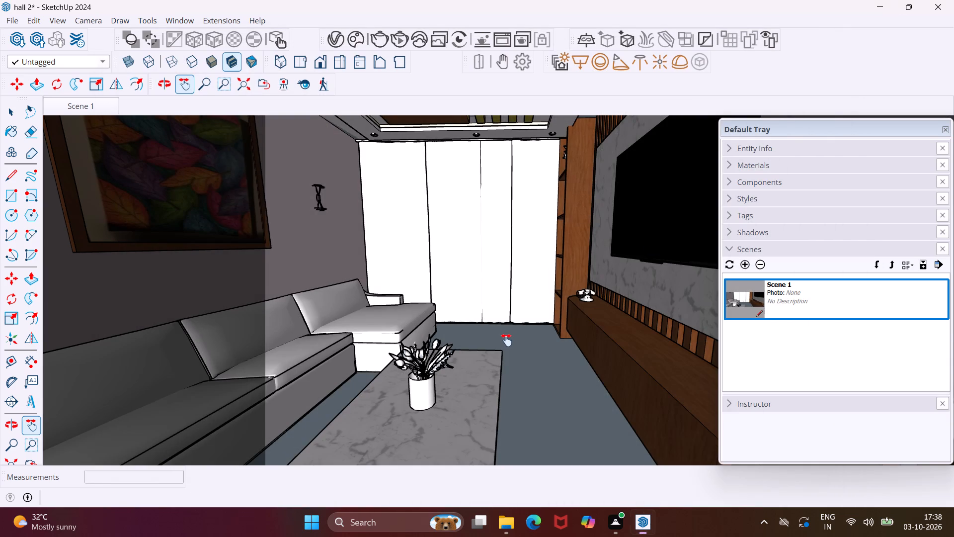
pyautogui.moveTo(506, 340); pyautogui.dragTo(519, 340)
pyautogui.scroll(-1, 506, 332)
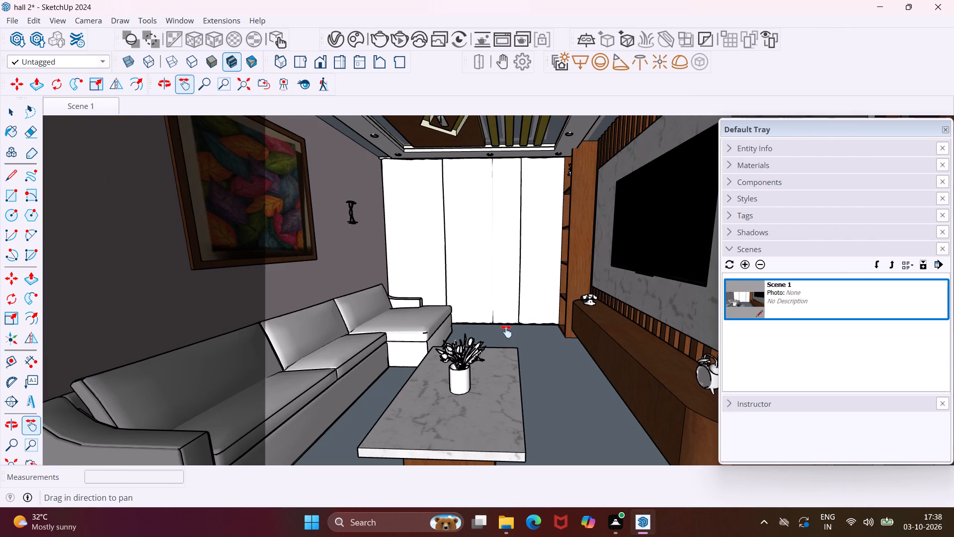
pyautogui.moveTo(505, 332); pyautogui.dragTo(518, 332)
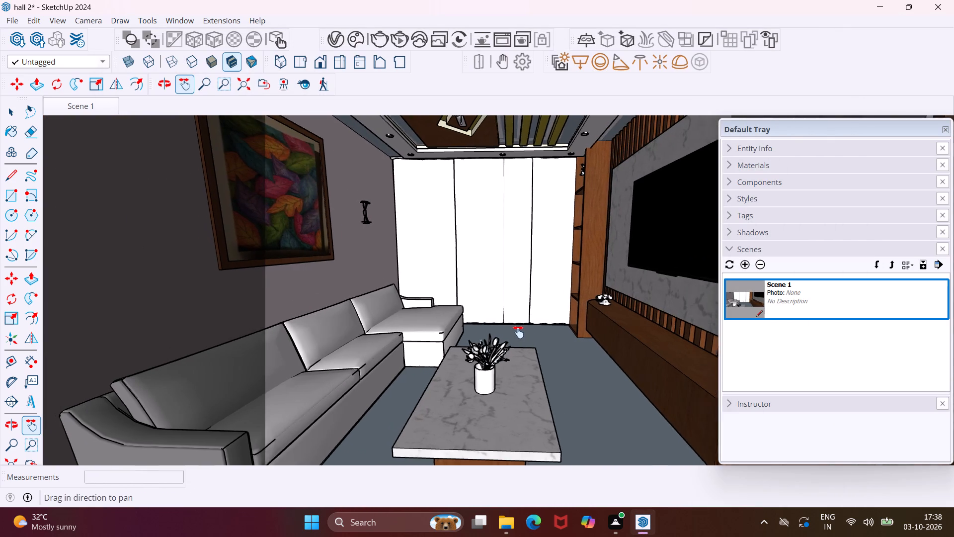
pyautogui.moveTo(518, 332); pyautogui.dragTo(533, 332)
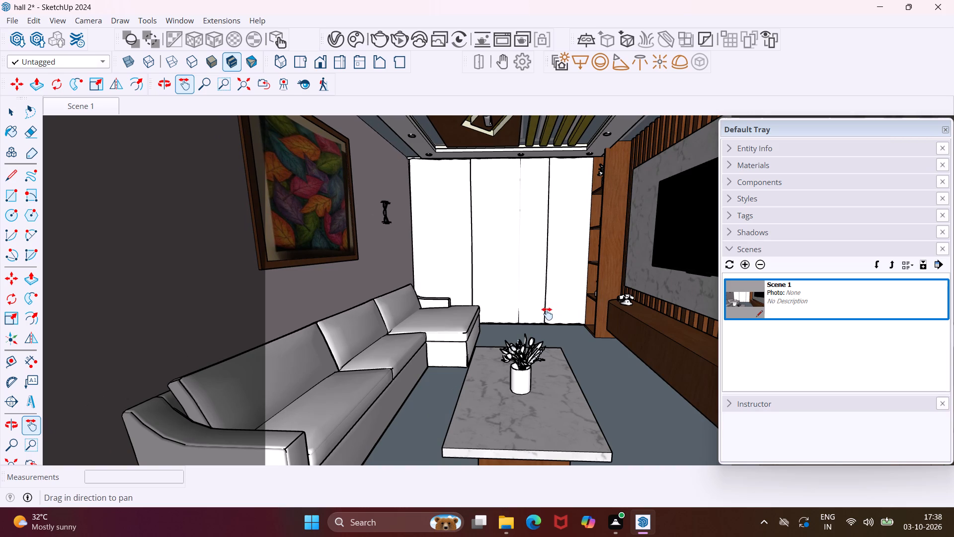
pyautogui.moveTo(544, 315); pyautogui.dragTo(539, 324)
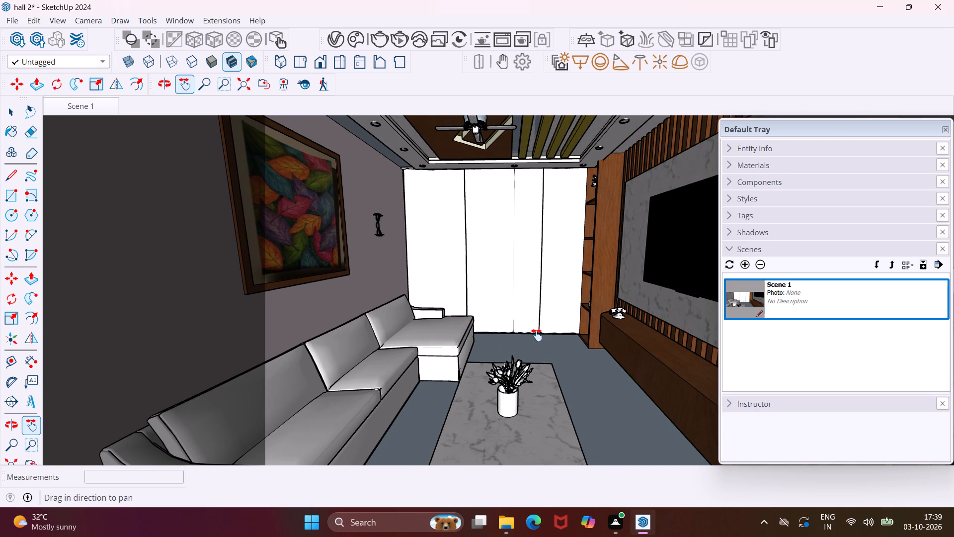
pyautogui.moveTo(538, 335); pyautogui.dragTo(541, 312, button='middle')
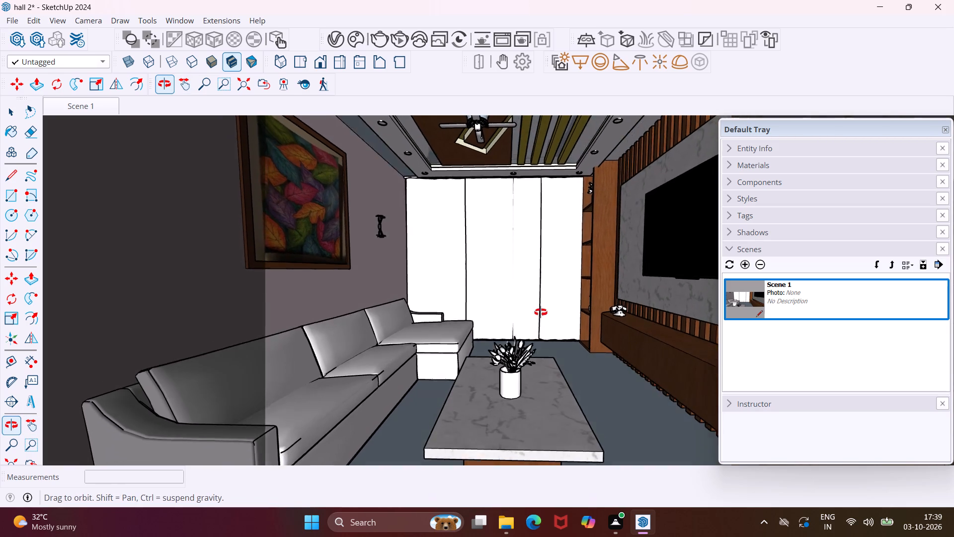
pyautogui.moveTo(541, 312); pyautogui.dragTo(537, 298, button='middle')
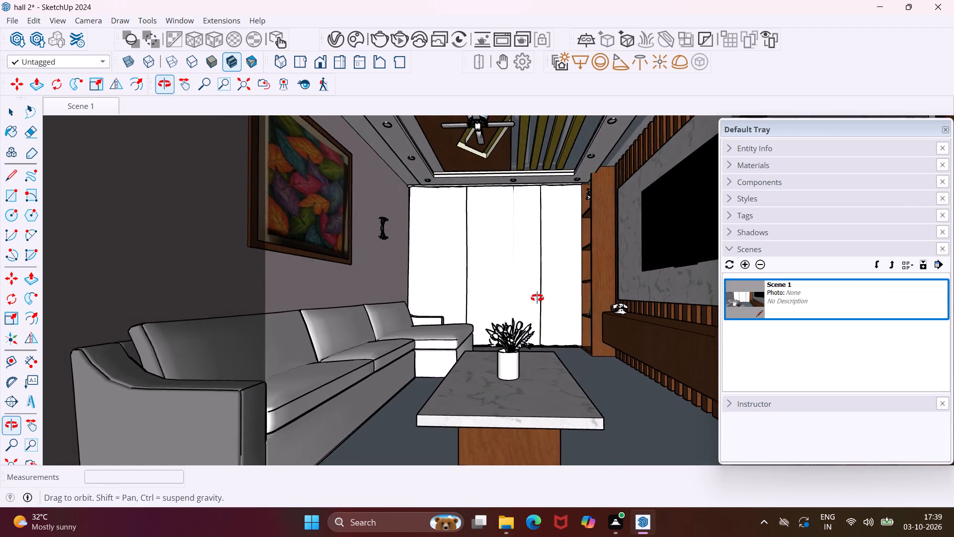
pyautogui.moveTo(537, 298); pyautogui.dragTo(535, 304, button='middle')
pyautogui.moveTo(530, 308); pyautogui.dragTo(536, 315)
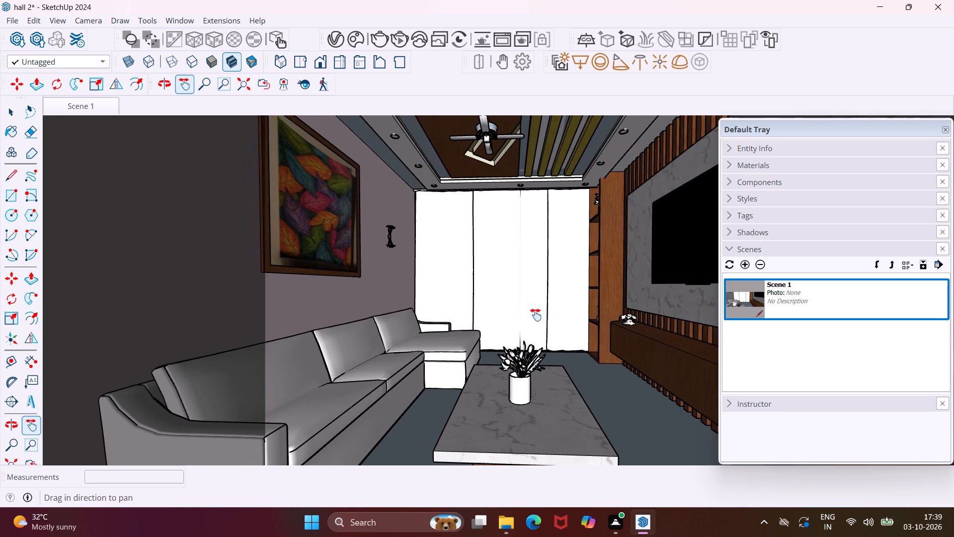
pyautogui.moveTo(536, 315); pyautogui.dragTo(537, 315)
pyautogui.moveTo(537, 315); pyautogui.dragTo(529, 319)
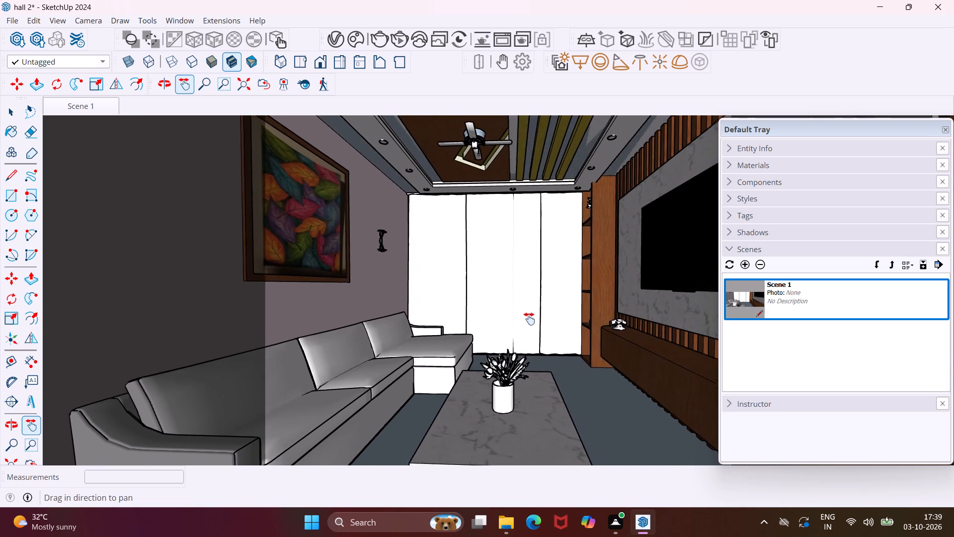
pyautogui.moveTo(529, 319); pyautogui.dragTo(527, 324)
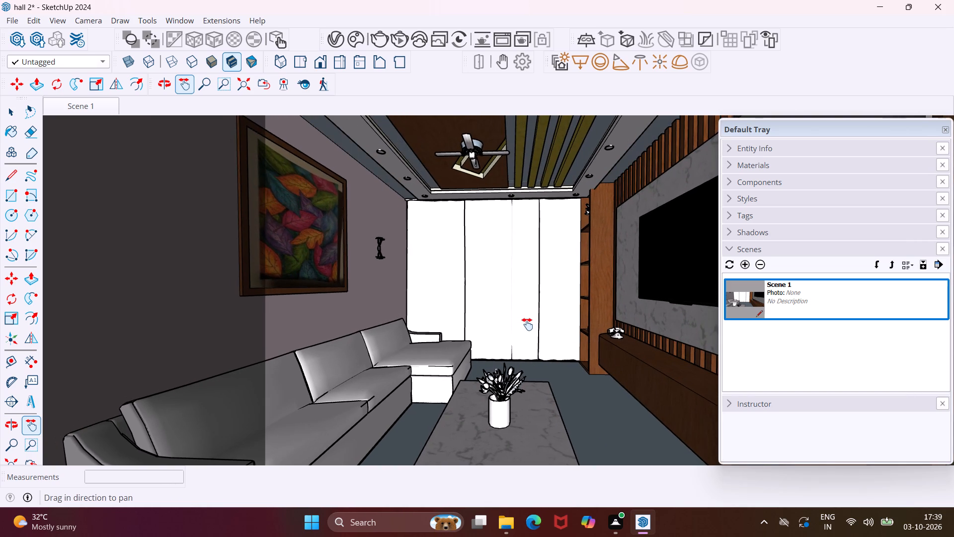
pyautogui.moveTo(527, 324); pyautogui.dragTo(528, 324)
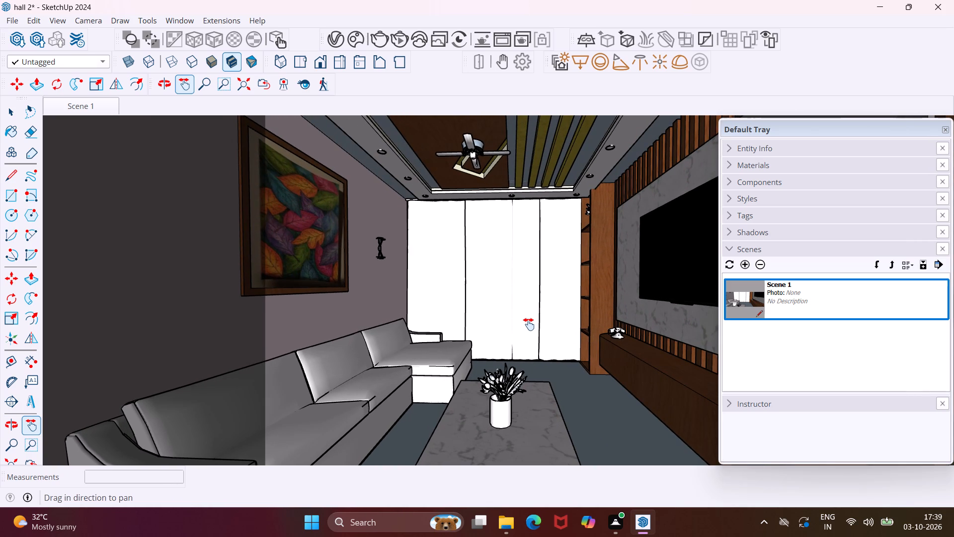
pyautogui.moveTo(529, 325); pyautogui.dragTo(534, 330)
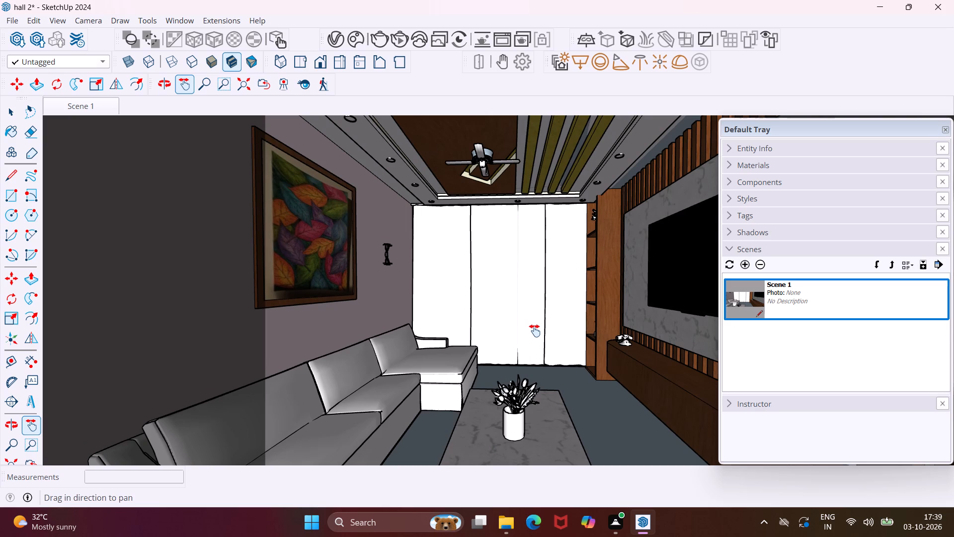
pyautogui.moveTo(535, 331); pyautogui.dragTo(535, 333, button='middle')
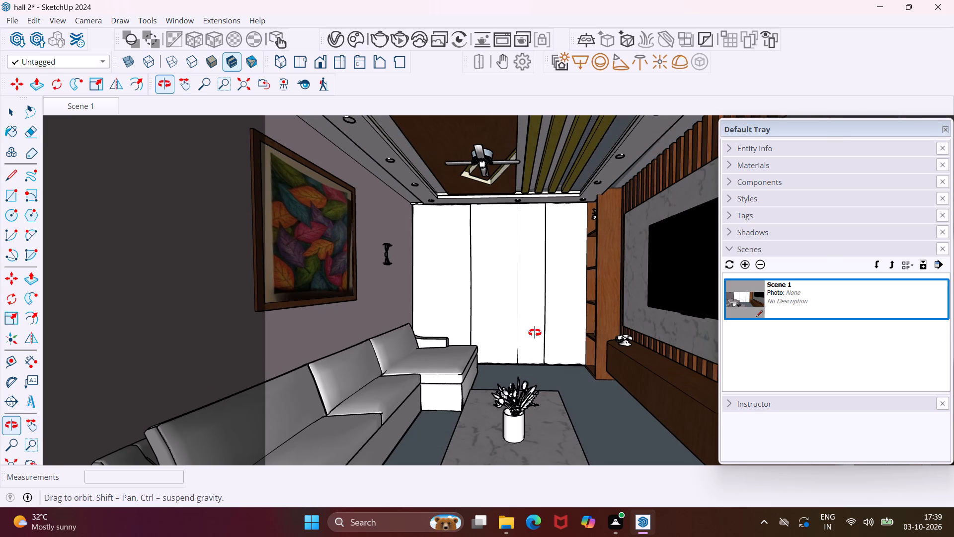
pyautogui.moveTo(535, 333); pyautogui.dragTo(538, 352, button='middle')
pyautogui.moveTo(530, 362); pyautogui.dragTo(521, 355)
pyautogui.click(521, 355)
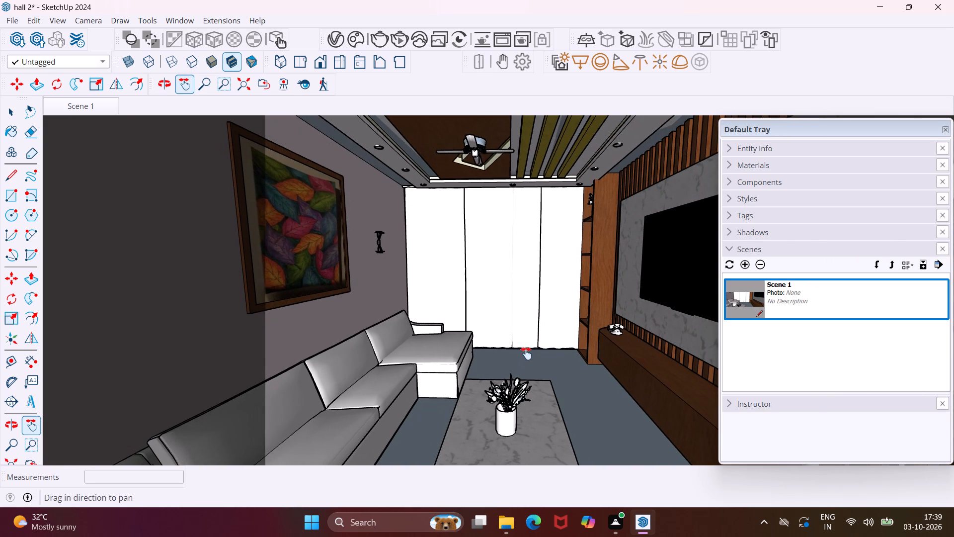
pyautogui.moveTo(526, 354); pyautogui.dragTo(532, 353, button='middle')
pyautogui.click(533, 353)
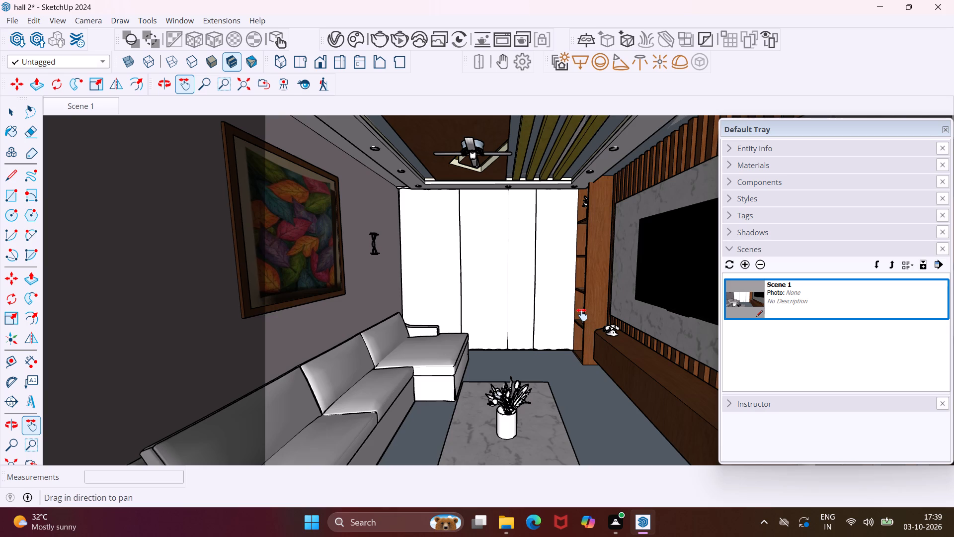
pyautogui.press('Escape')
pyautogui.press('space')
# Push the front frame face of the open display shelving beside the curtain back by about 4 9/16".
pyautogui.scroll(8, 582, 315)
pyautogui.moveTo(582, 314); pyautogui.dragTo(700, 325, button='middle')
pyautogui.scroll(6, 558, 335)
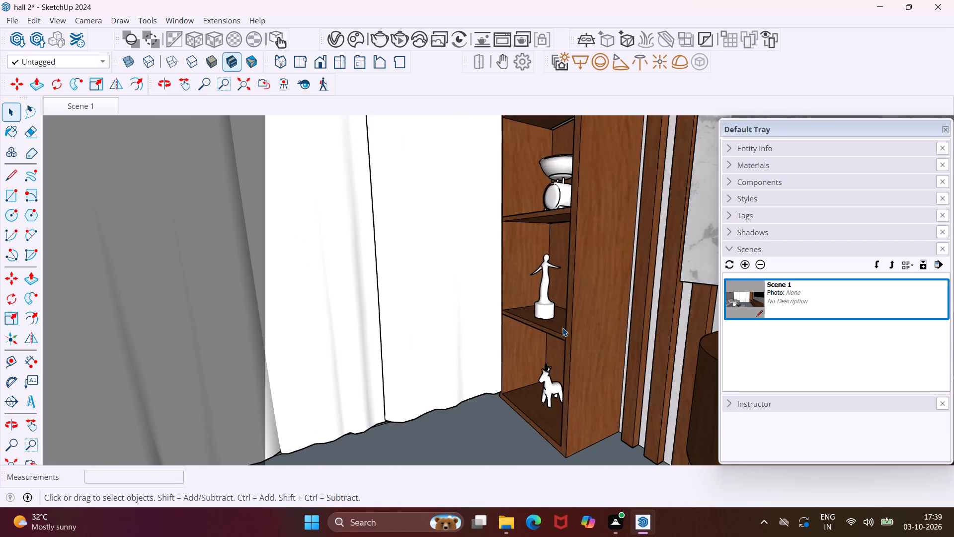
pyautogui.scroll(3, 562, 328)
pyautogui.click(573, 345)
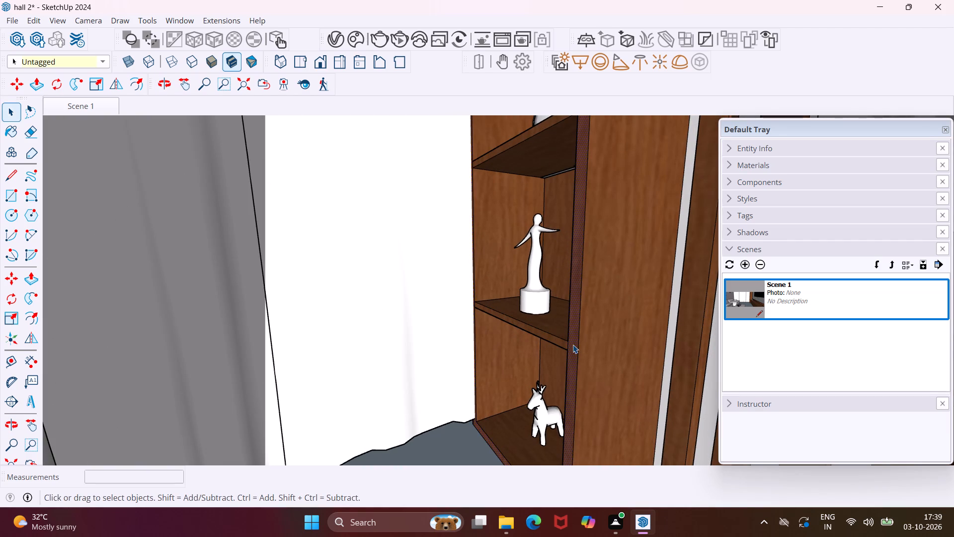
pyautogui.moveTo(573, 345); pyautogui.dragTo(585, 342, button='middle')
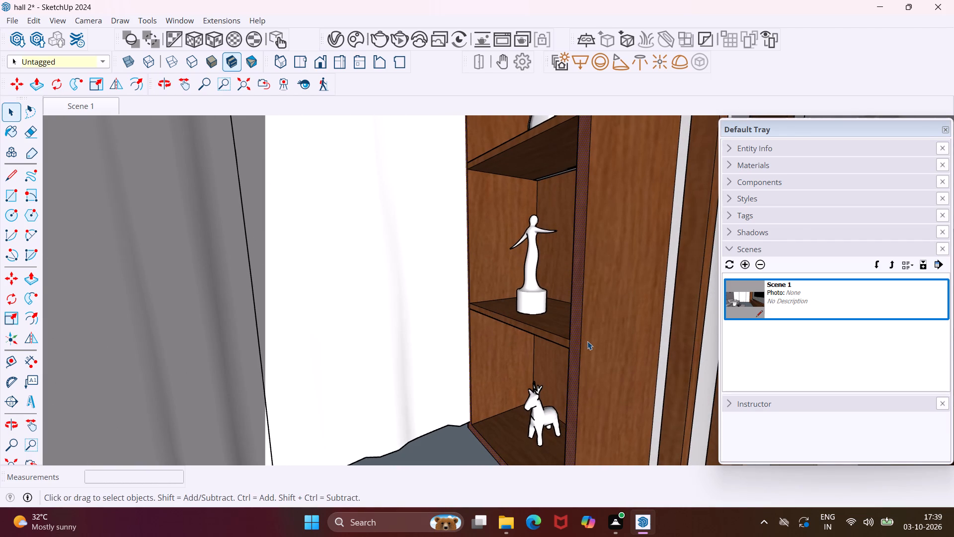
pyautogui.press('p')
pyautogui.click(577, 344)
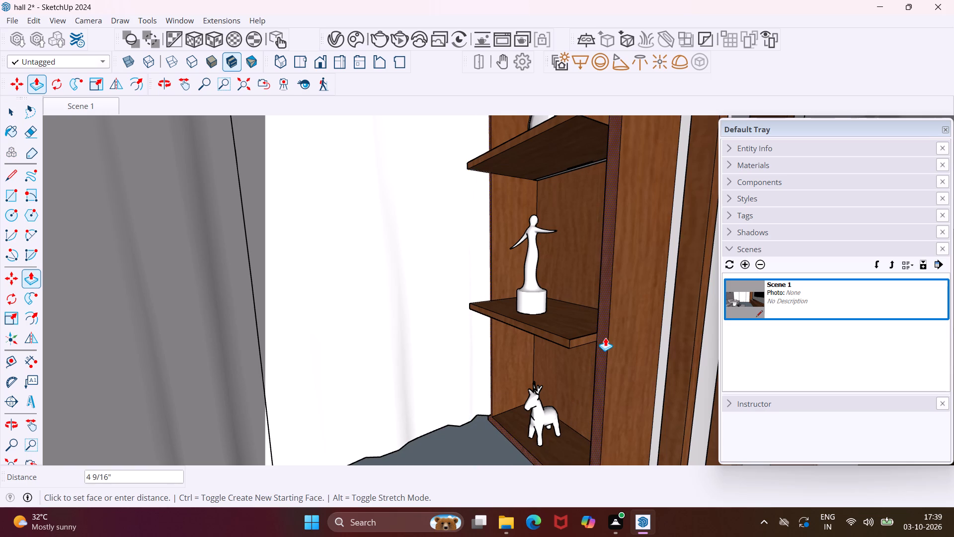
pyautogui.click(605, 338)
pyautogui.press('`')
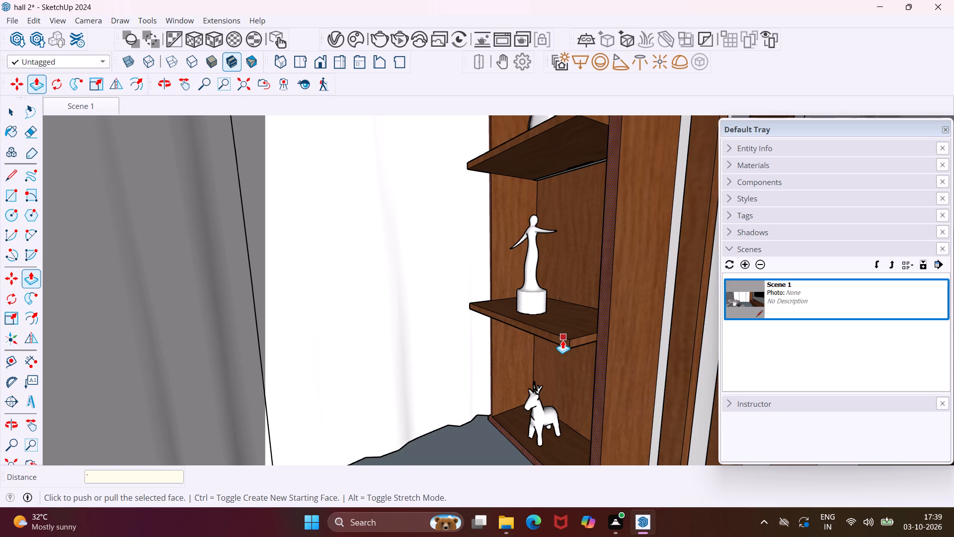
pyautogui.press('Escape')
pyautogui.press('`')
pyautogui.press('Escape')
pyautogui.press('space')
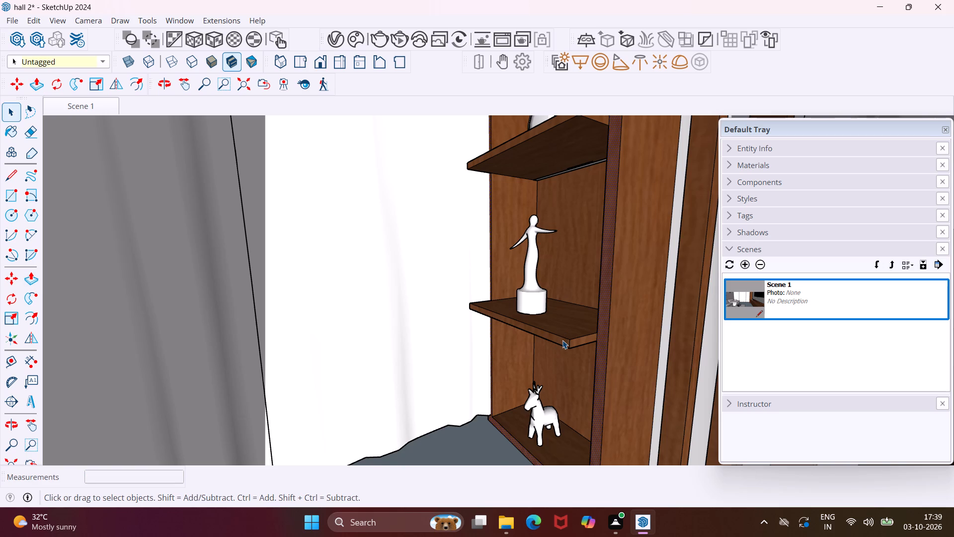
# Push the front face of the shelf holding the human figurine back 4 9/16", level with the cabinet frame.
pyautogui.scroll(3, 562, 340)
pyautogui.click(560, 342)
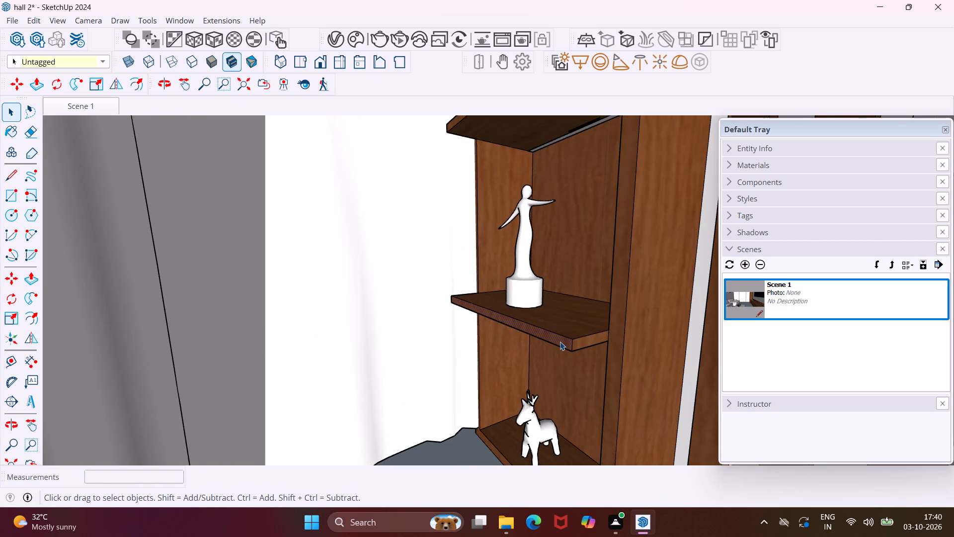
pyautogui.press('p')
pyautogui.click(560, 342)
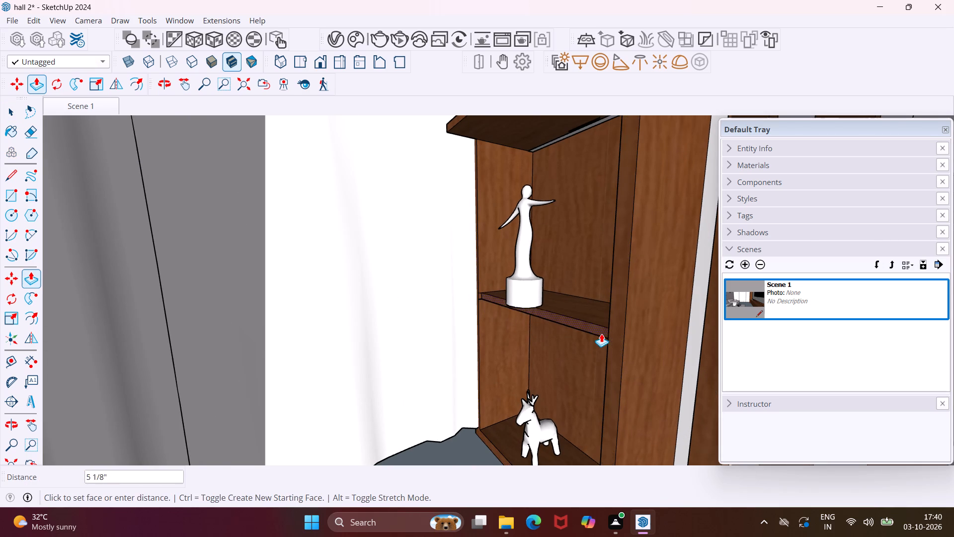
pyautogui.click(611, 338)
pyautogui.scroll(-4, 612, 338)
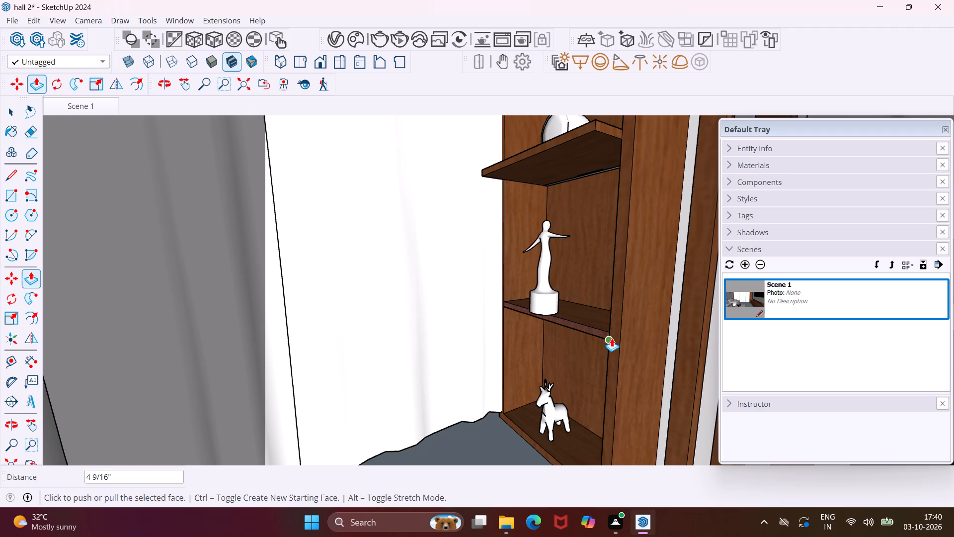
pyautogui.press('Escape')
pyautogui.press('space')
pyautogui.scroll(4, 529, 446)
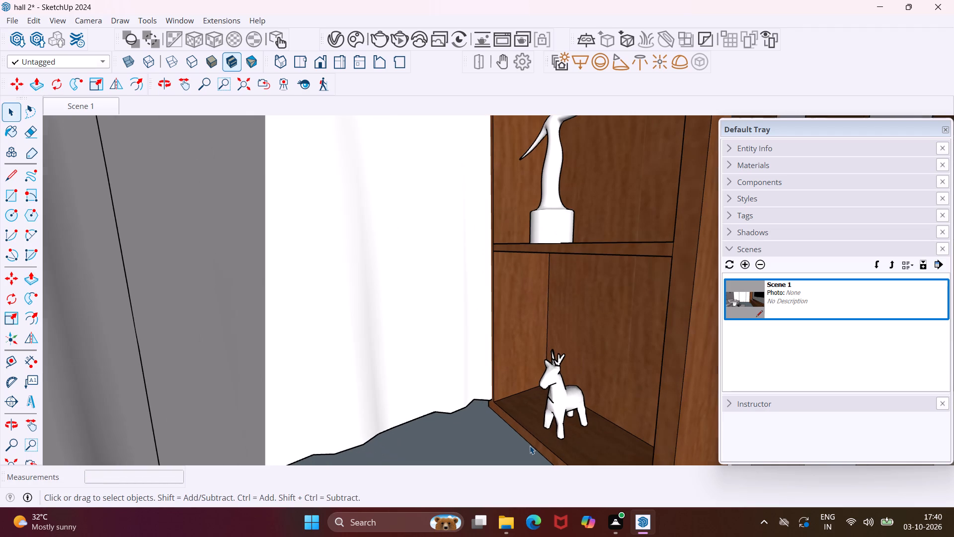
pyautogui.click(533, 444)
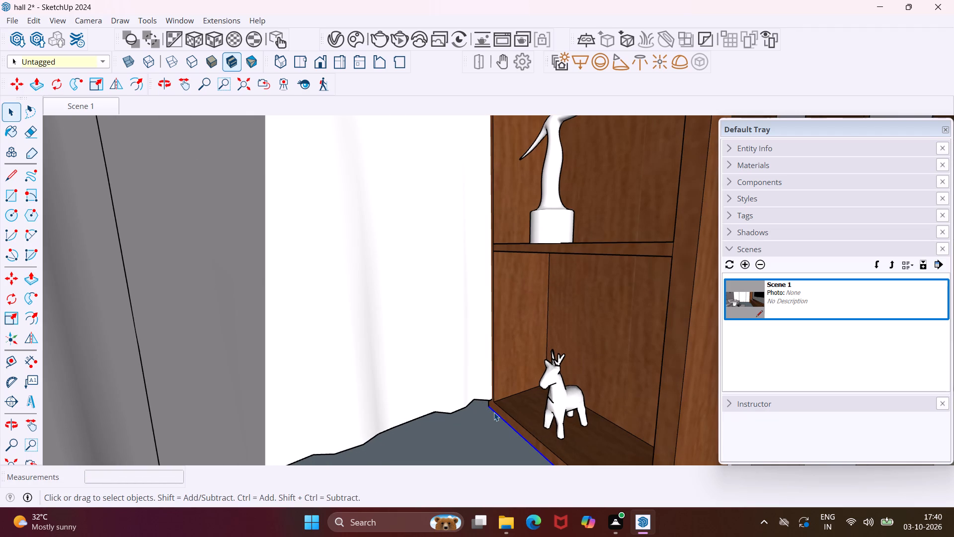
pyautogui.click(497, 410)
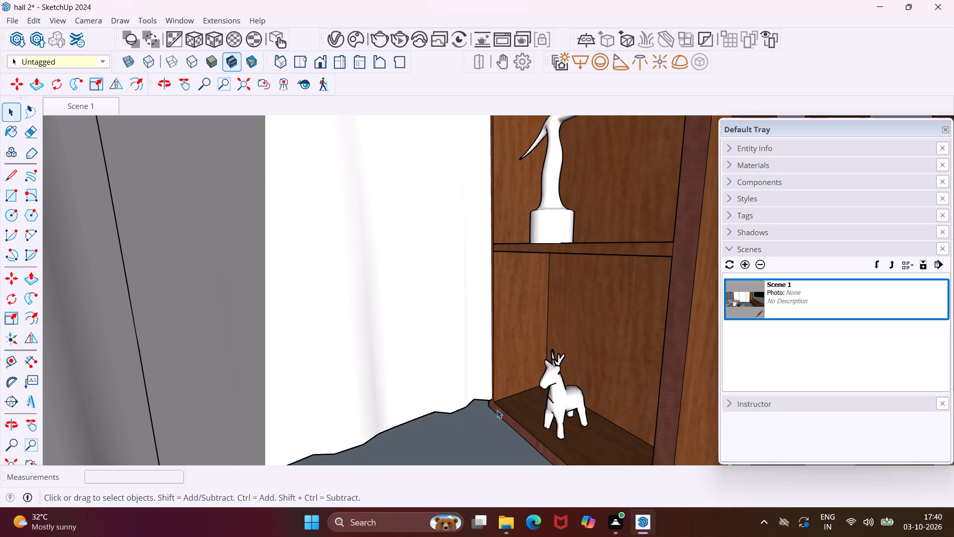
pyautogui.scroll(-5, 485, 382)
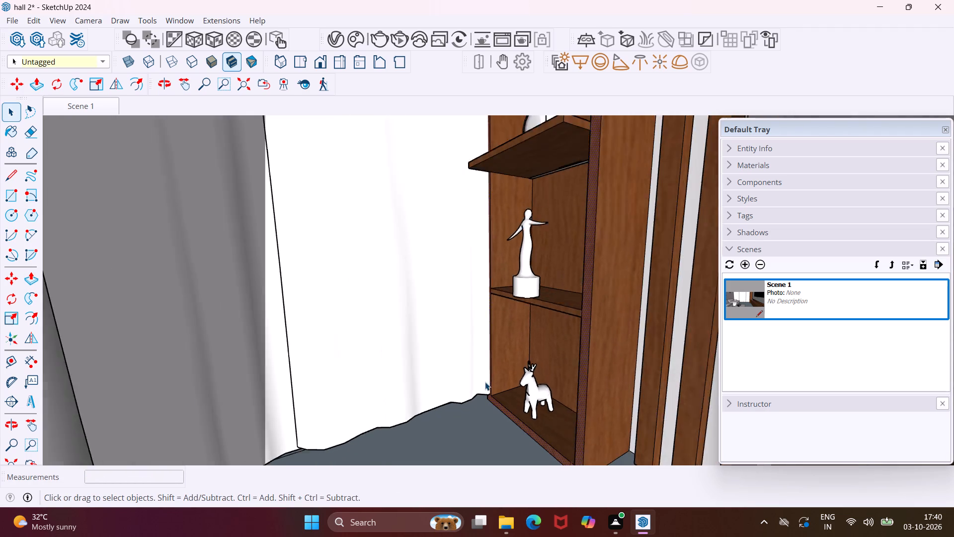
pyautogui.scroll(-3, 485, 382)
# Push the front face of the shelf holding the bowl-topped scale back 4 9/16", level with the cabinet frame.
pyautogui.scroll(3, 524, 240)
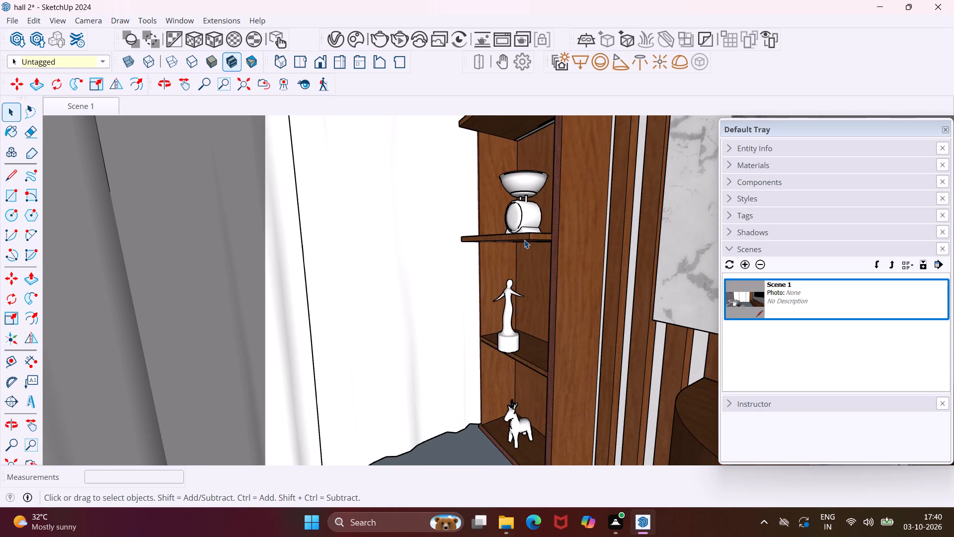
pyautogui.click(524, 236)
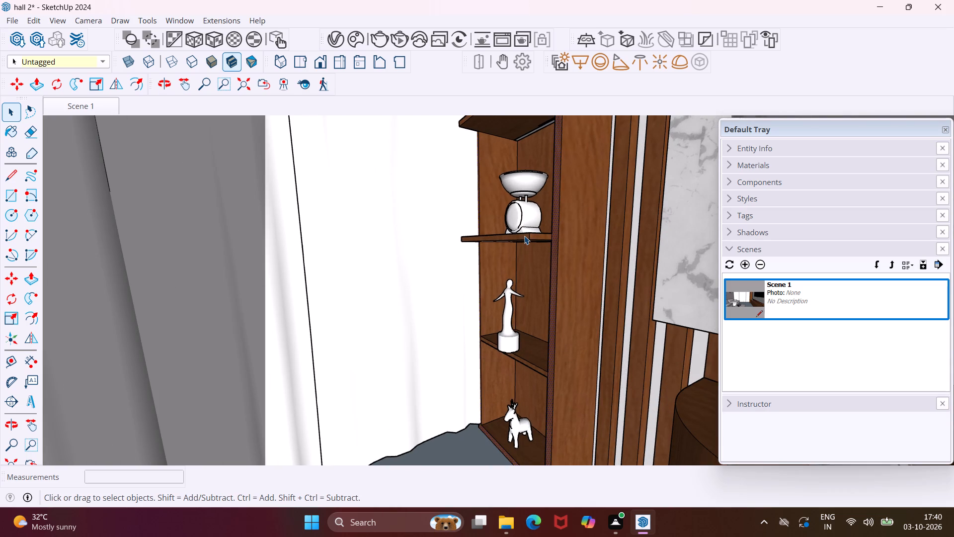
pyautogui.press('p')
pyautogui.click(524, 236)
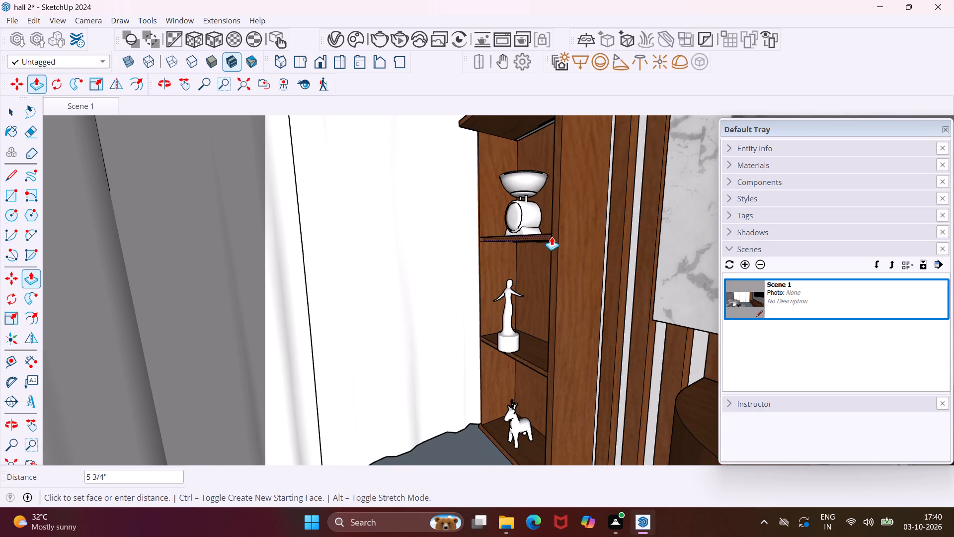
pyautogui.scroll(8, 553, 238)
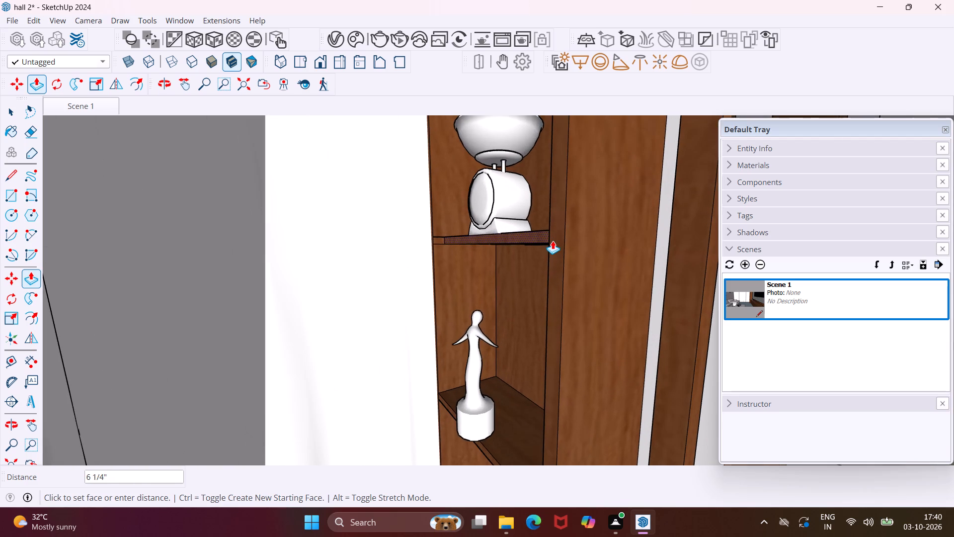
pyautogui.click(547, 246)
pyautogui.scroll(-8, 550, 211)
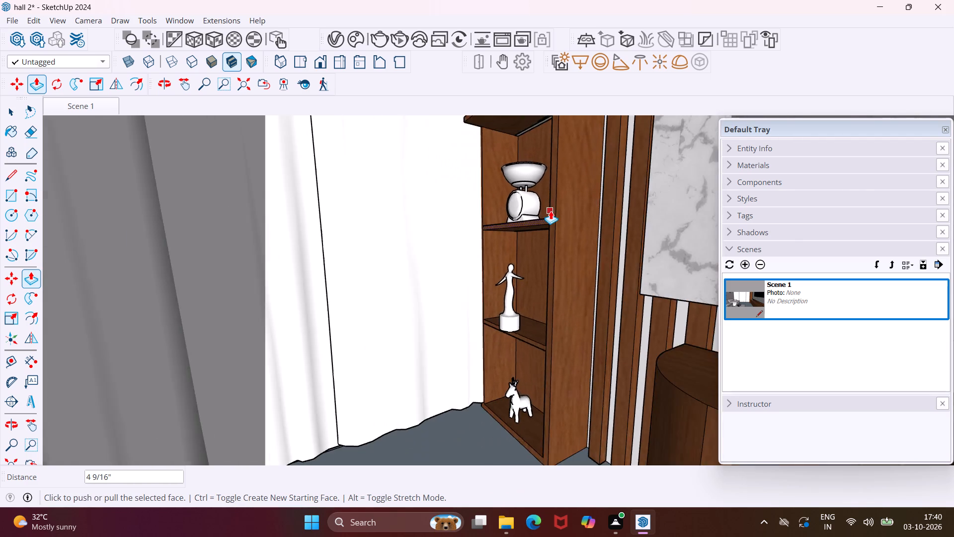
pyautogui.scroll(-10, 551, 211)
pyautogui.press('Escape')
pyautogui.press('space')
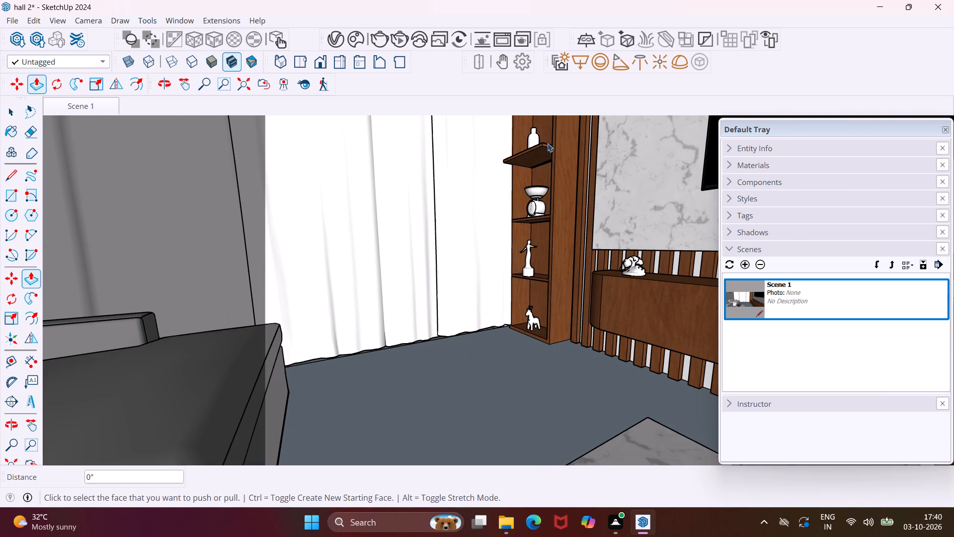
pyautogui.moveTo(528, 143); pyautogui.dragTo(557, 162, button='middle')
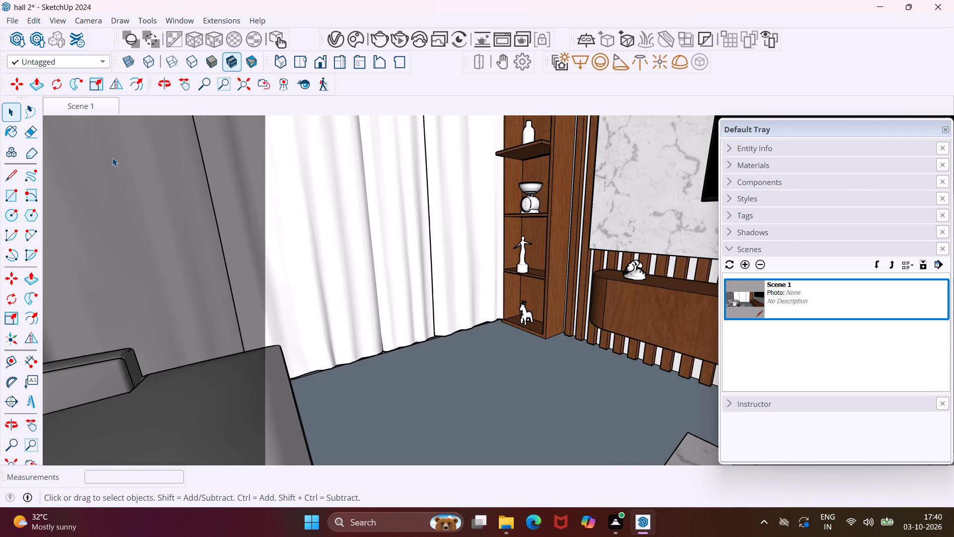
# Push the front face of the shelf holding the flower vase back 4 9/16", level with the cabinet frame.
pyautogui.click(177, 85)
pyautogui.moveTo(451, 186); pyautogui.dragTo(416, 255)
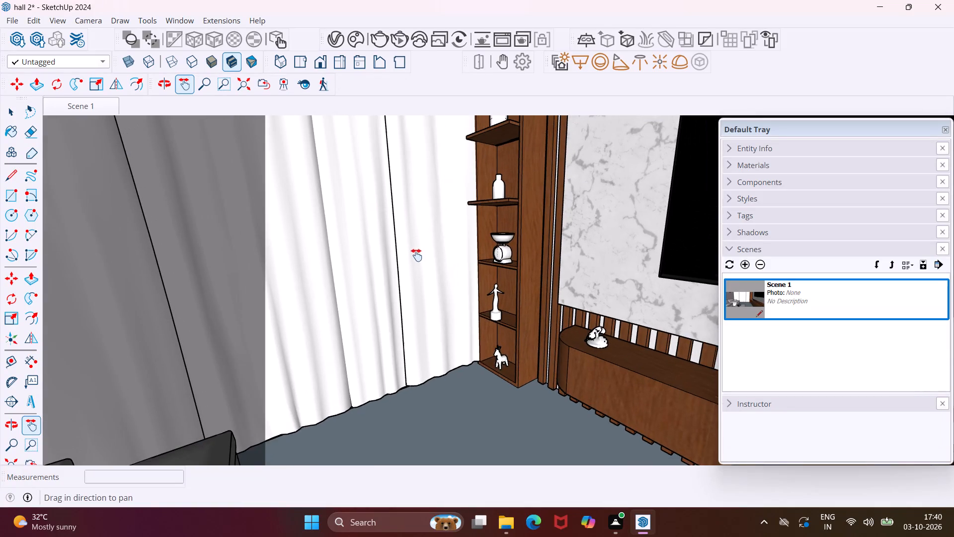
pyautogui.moveTo(416, 255); pyautogui.dragTo(415, 303)
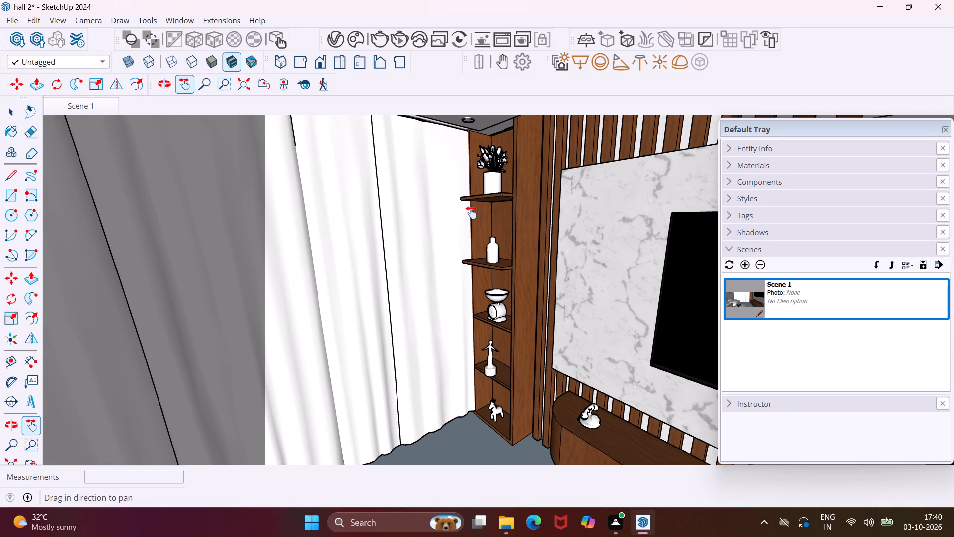
pyautogui.moveTo(492, 171); pyautogui.dragTo(492, 170, button='middle')
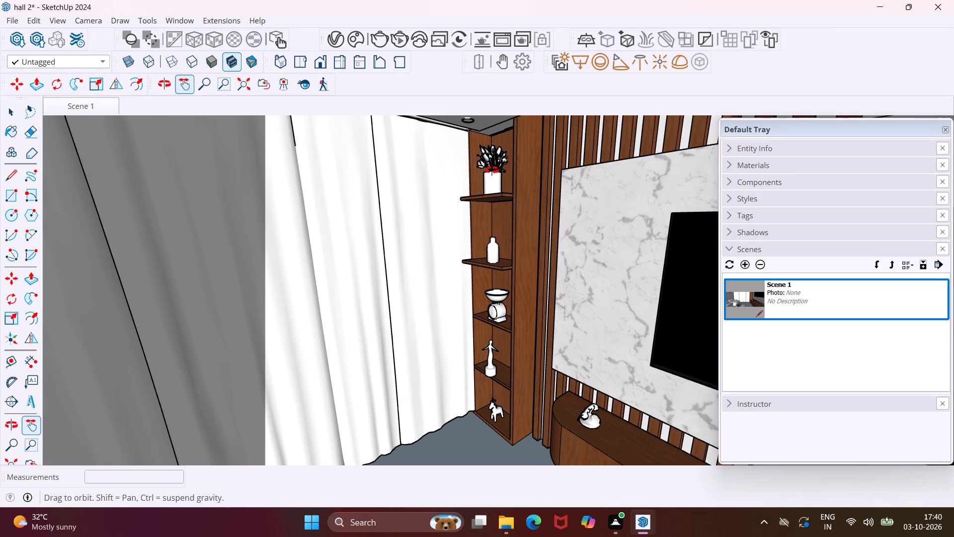
pyautogui.moveTo(492, 170); pyautogui.dragTo(590, 146, button='middle')
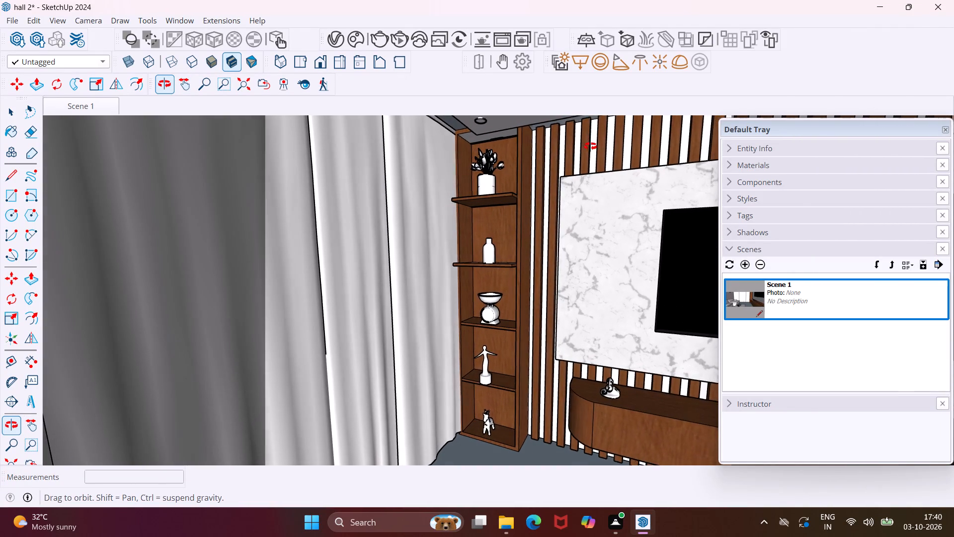
pyautogui.moveTo(590, 146); pyautogui.dragTo(594, 145, button='middle')
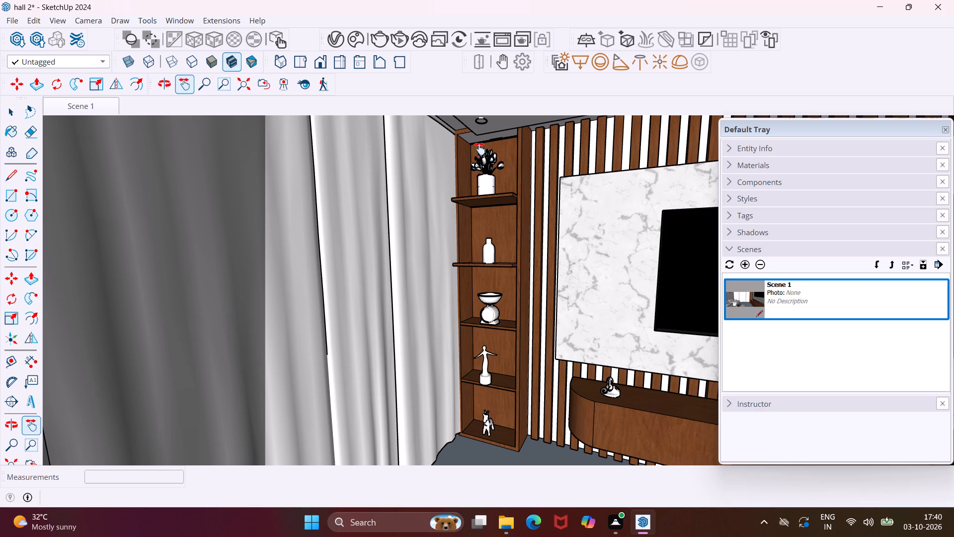
pyautogui.scroll(3, 470, 134)
pyautogui.press('Escape')
pyautogui.press('space')
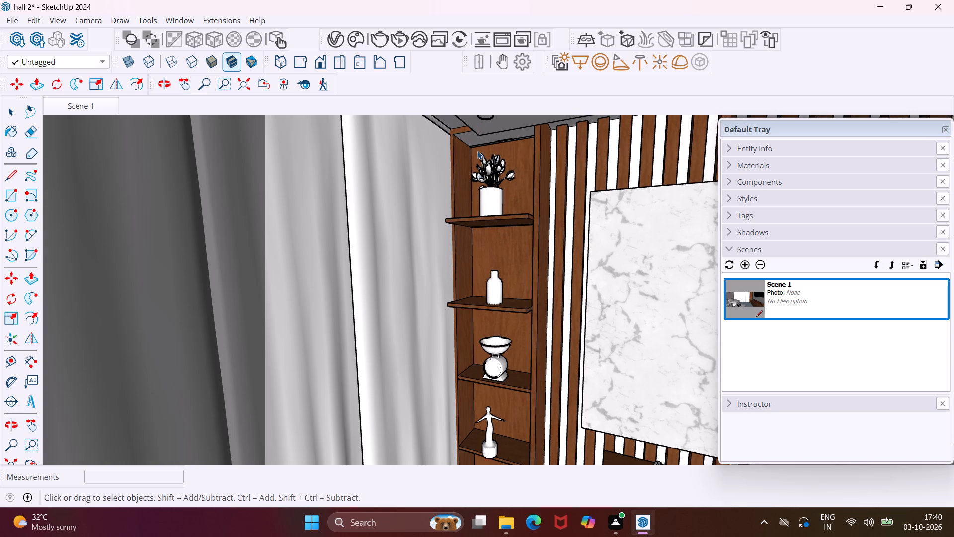
pyautogui.scroll(7, 514, 210)
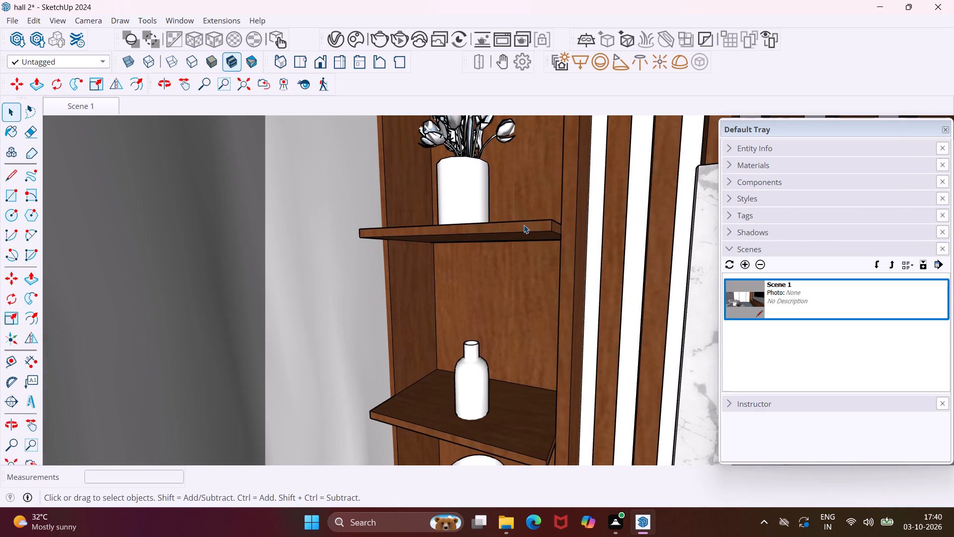
pyautogui.click(524, 225)
pyautogui.press('p')
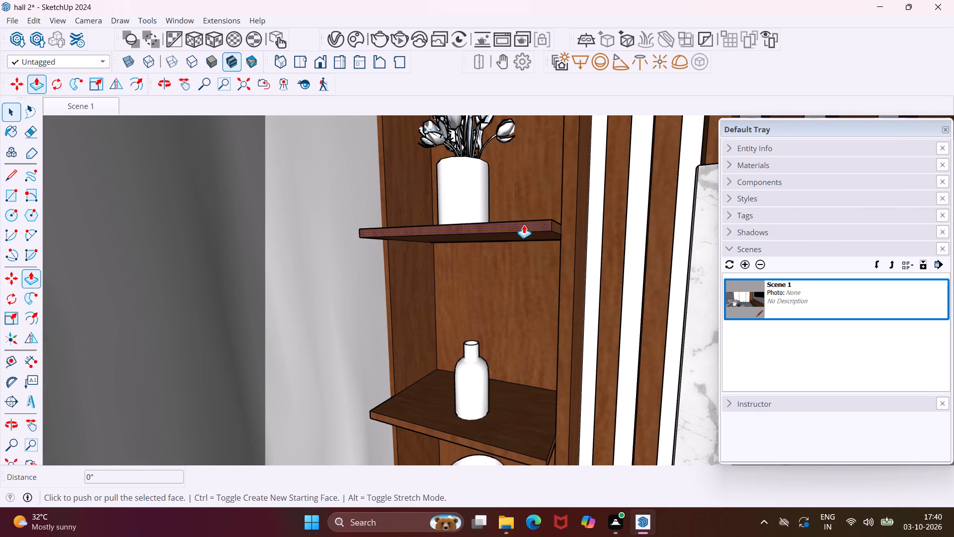
pyautogui.click(524, 225)
pyautogui.click(562, 226)
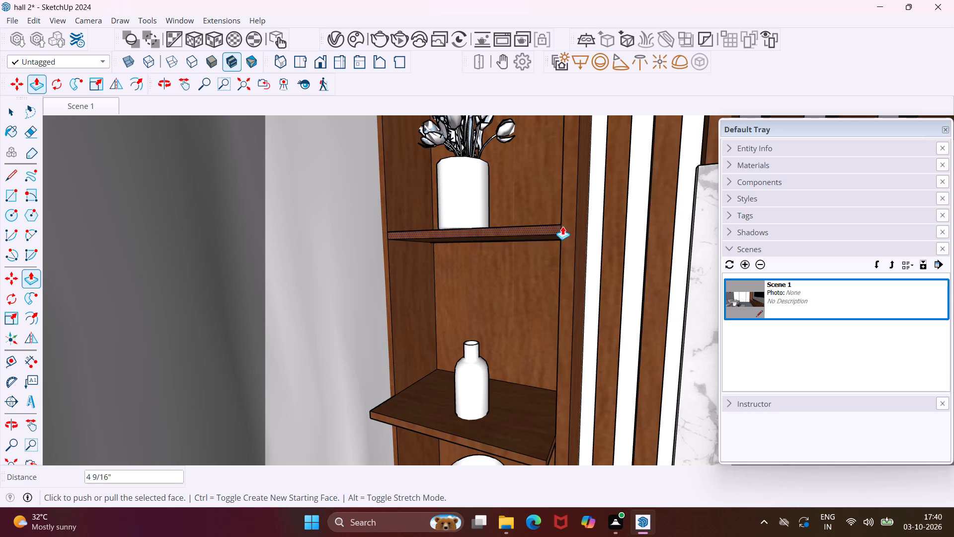
pyautogui.scroll(-4, 561, 211)
pyautogui.moveTo(561, 211); pyautogui.dragTo(513, 224, button='middle')
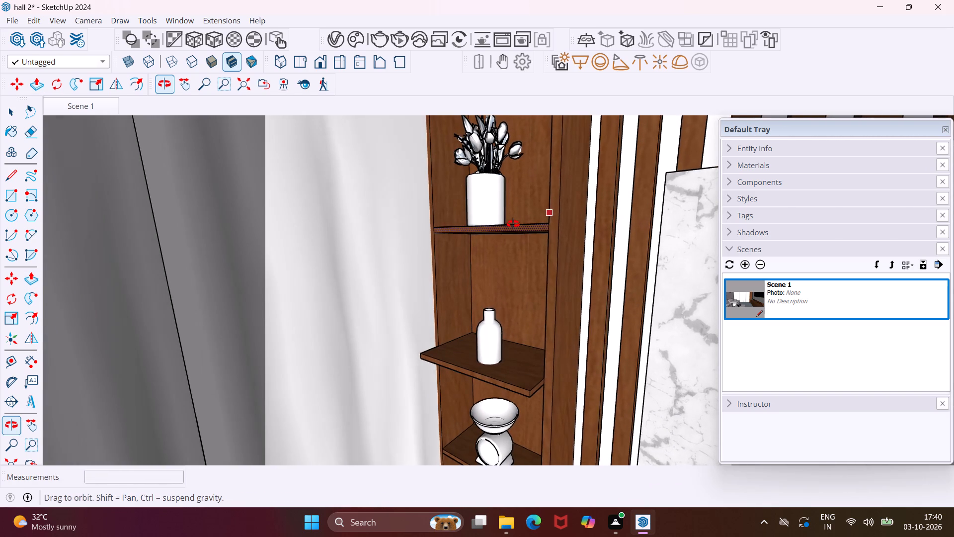
pyautogui.moveTo(513, 224); pyautogui.dragTo(512, 224, button='middle')
pyautogui.press('Escape')
pyautogui.press('space')
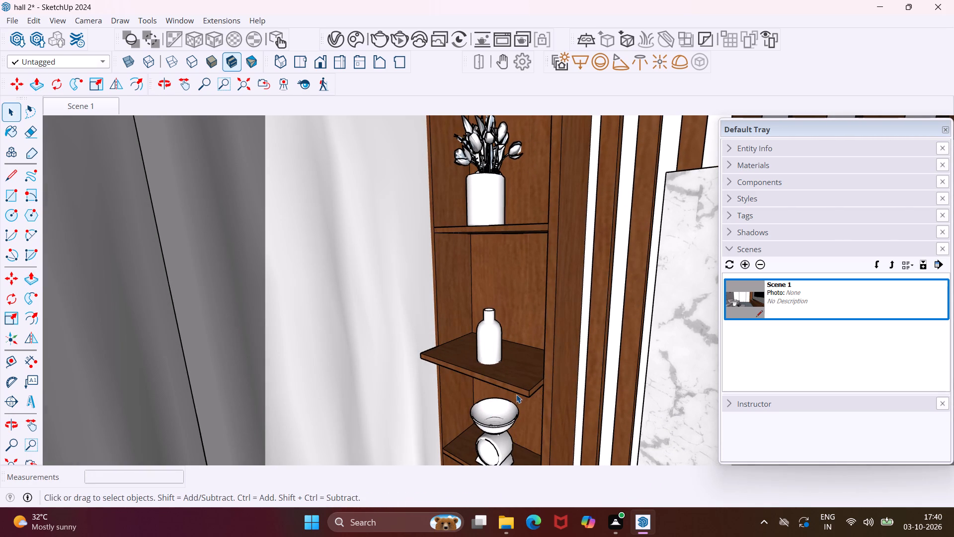
# Push the front face of the shelf holding the white bottle vase back 4 9/16", level with the cabinet frame.
pyautogui.scroll(3, 516, 394)
pyautogui.click(517, 392)
pyautogui.scroll(3, 518, 392)
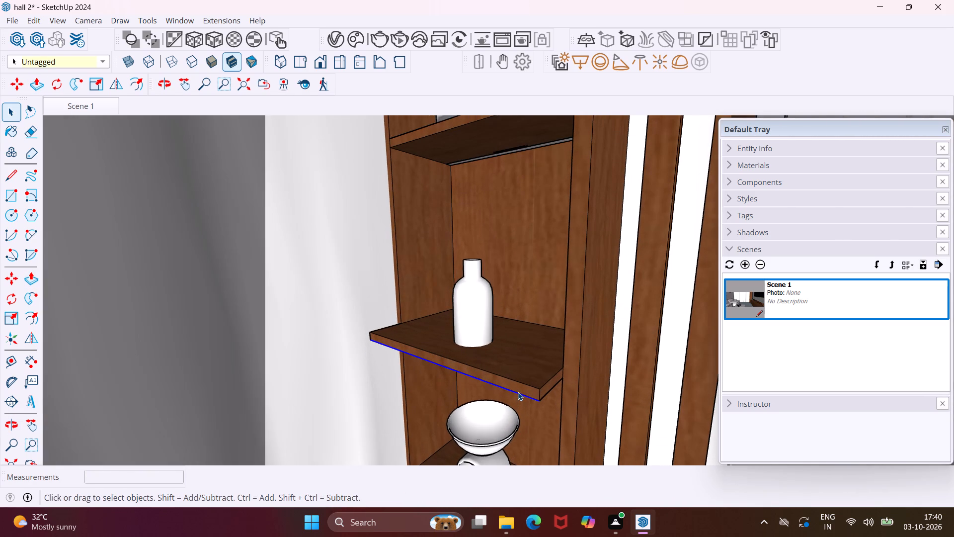
pyautogui.click(518, 391)
pyautogui.press('m')
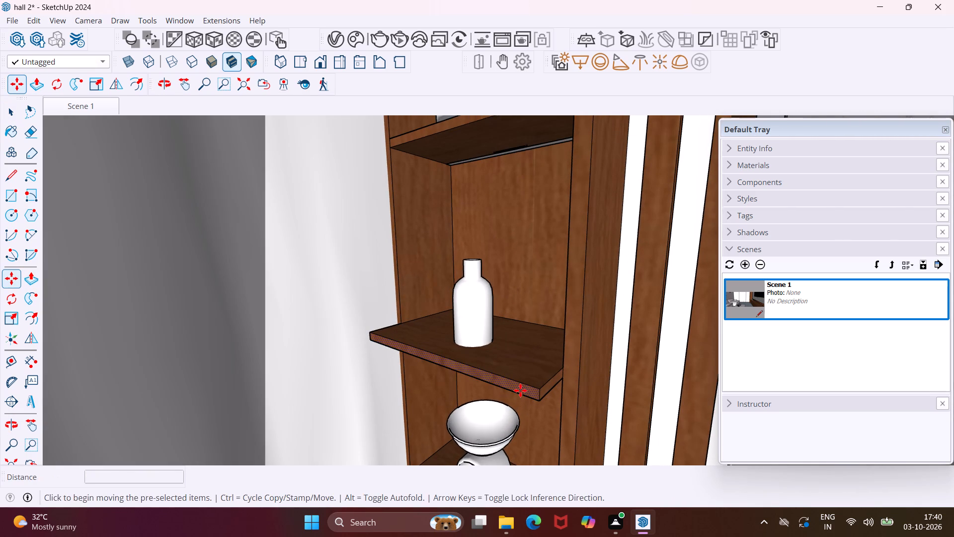
pyautogui.click(520, 390)
pyautogui.press('Escape')
pyautogui.press('p')
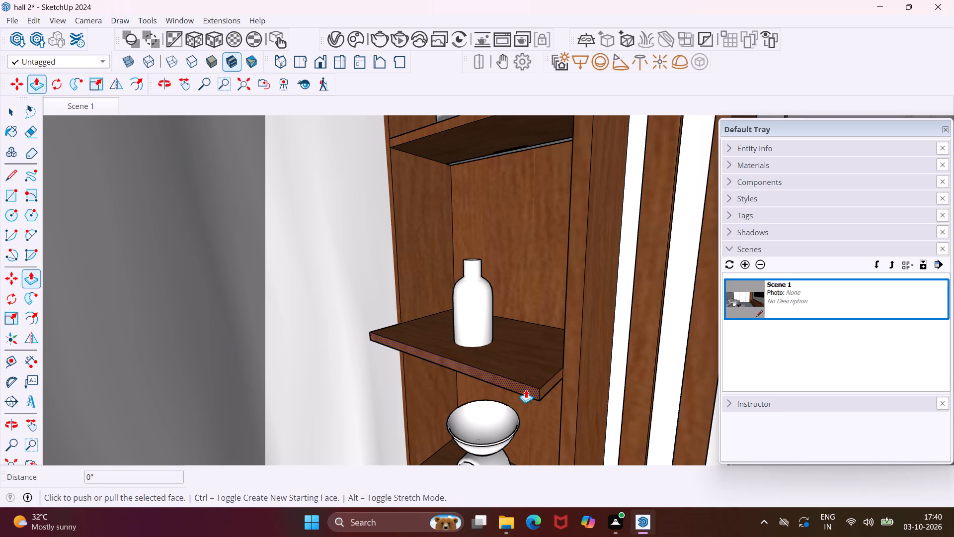
pyautogui.click(526, 389)
pyautogui.click(564, 373)
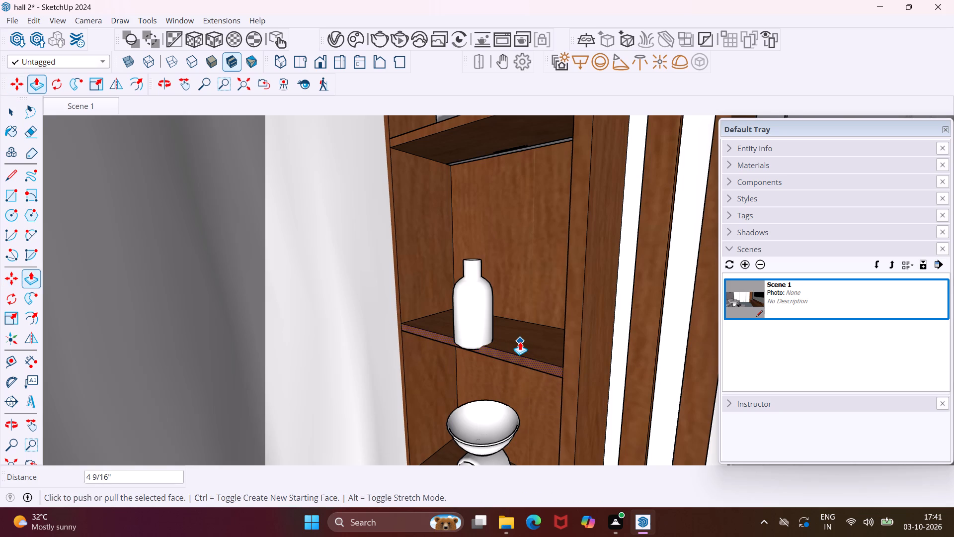
pyautogui.press('Escape')
pyautogui.press('space')
# Move the white bottle vase about 5 7/8" deeper onto its shelf and raise it about 1/2" to sit on the surface.
pyautogui.click(471, 329)
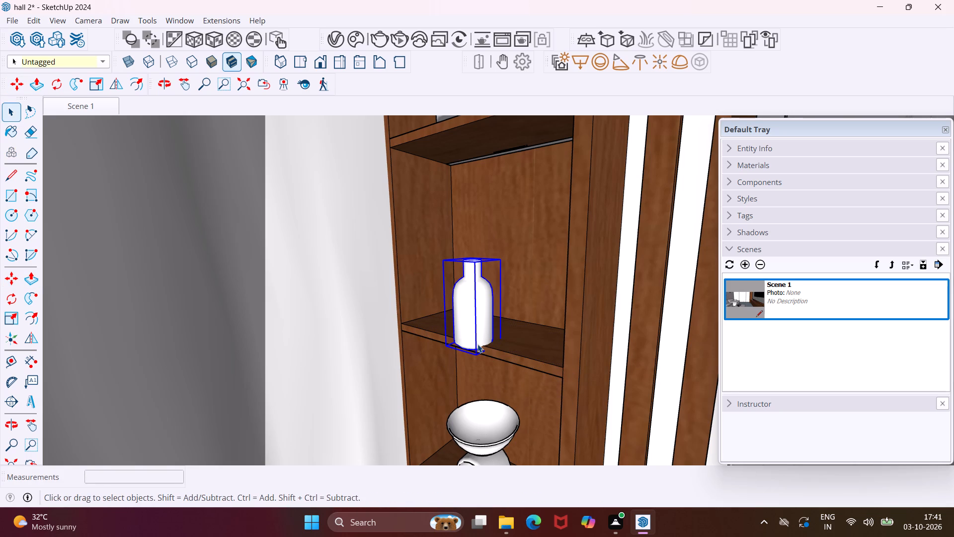
pyautogui.press('m')
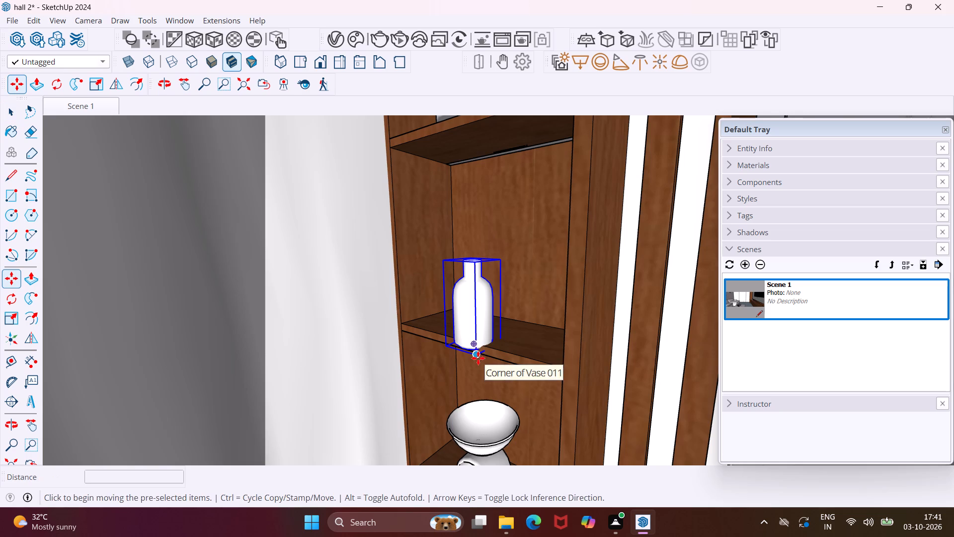
pyautogui.click(478, 358)
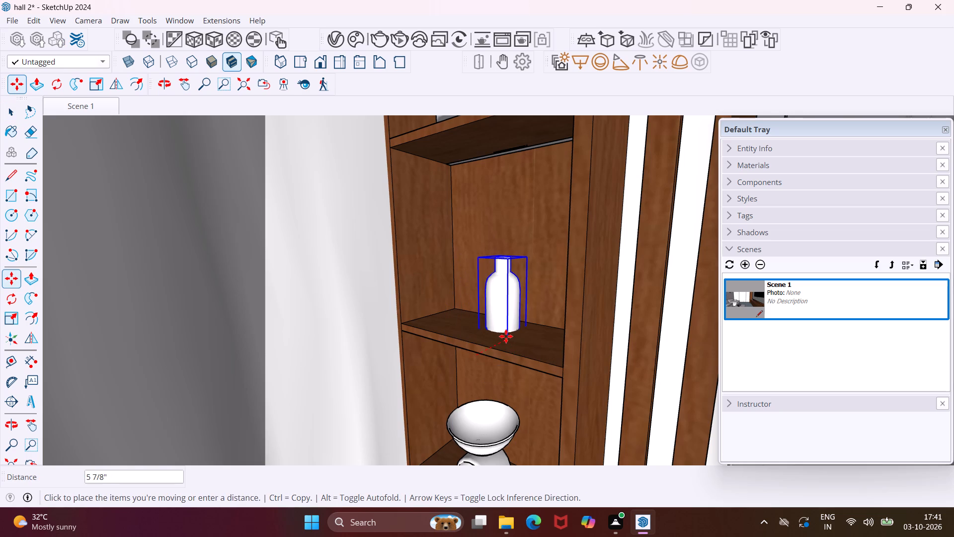
pyautogui.scroll(4, 506, 336)
pyautogui.click(506, 336)
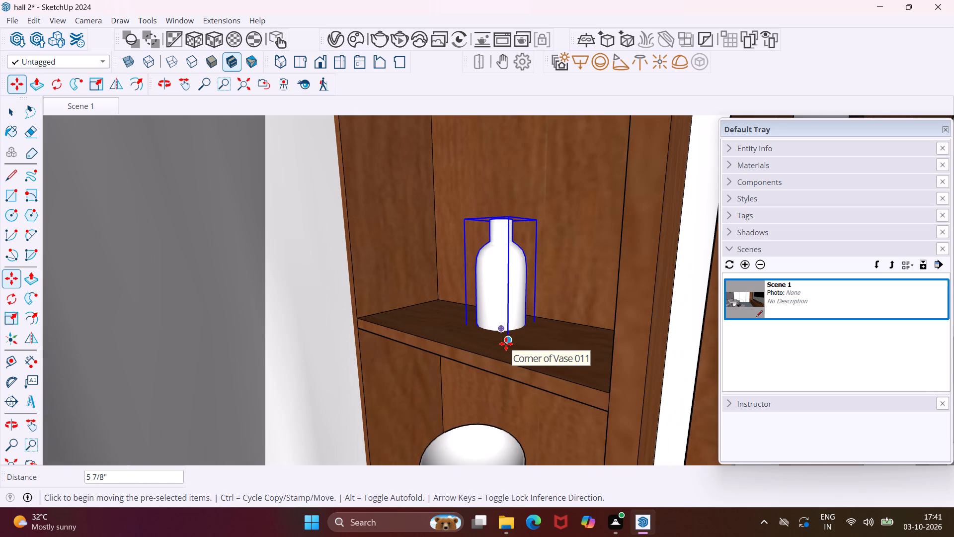
pyautogui.click(506, 344)
pyautogui.click(507, 336)
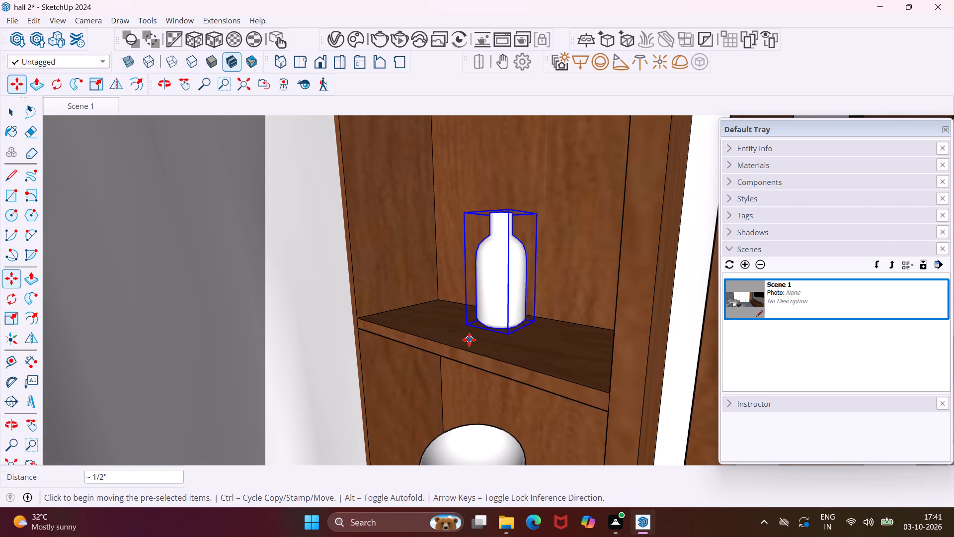
pyautogui.scroll(-9, 469, 340)
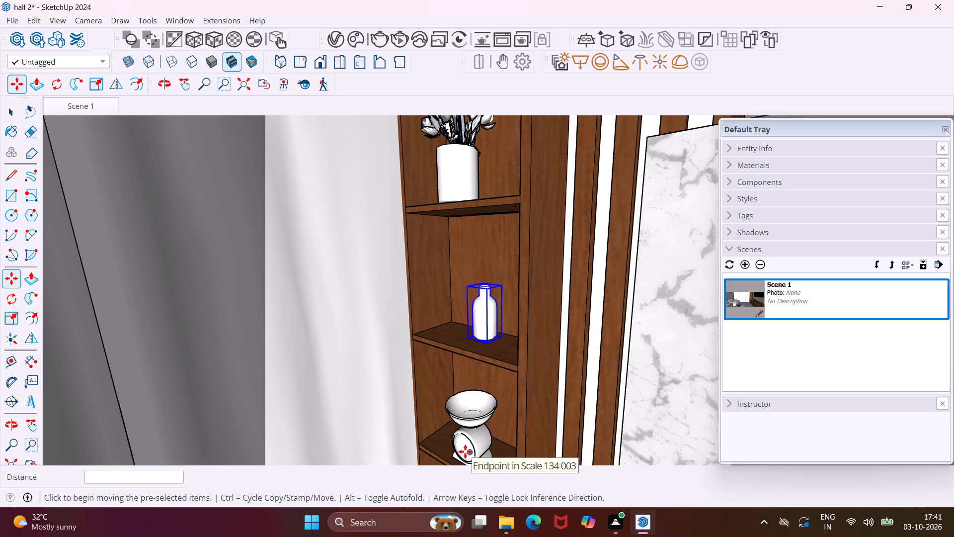
pyautogui.press('Escape')
pyautogui.press('space')
# Move the flower vase about 2" inward on the top shelf of the display unit.
pyautogui.click(471, 185)
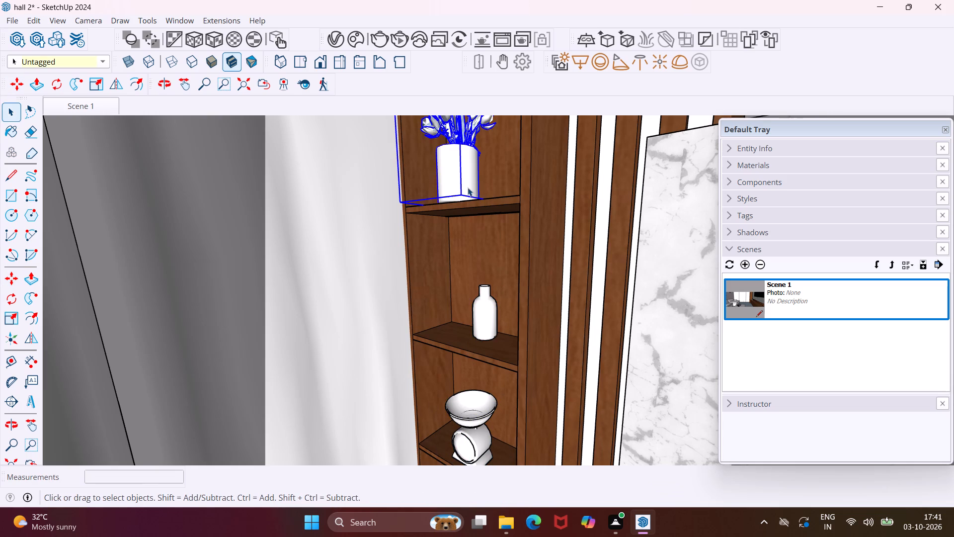
pyautogui.moveTo(468, 190); pyautogui.dragTo(490, 247, button='middle')
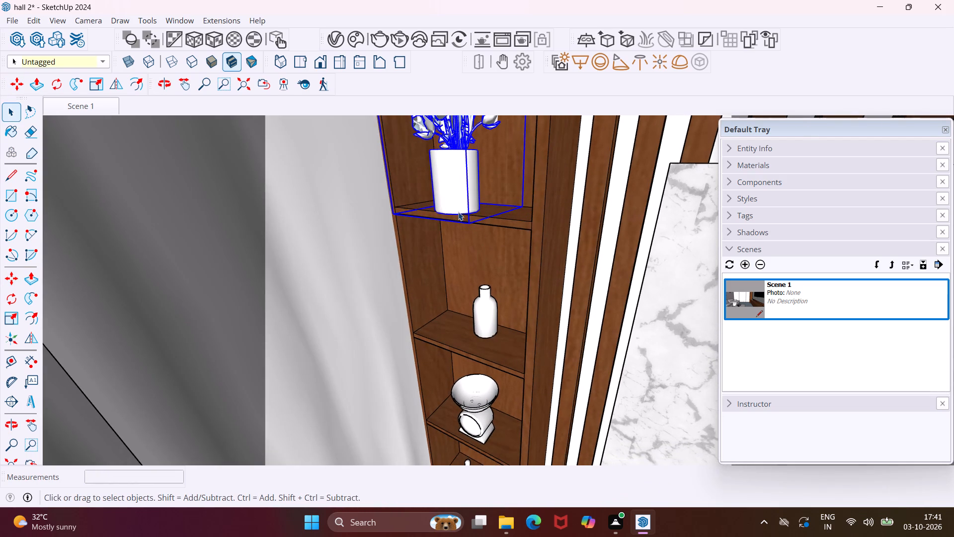
pyautogui.scroll(7, 458, 212)
pyautogui.press('m')
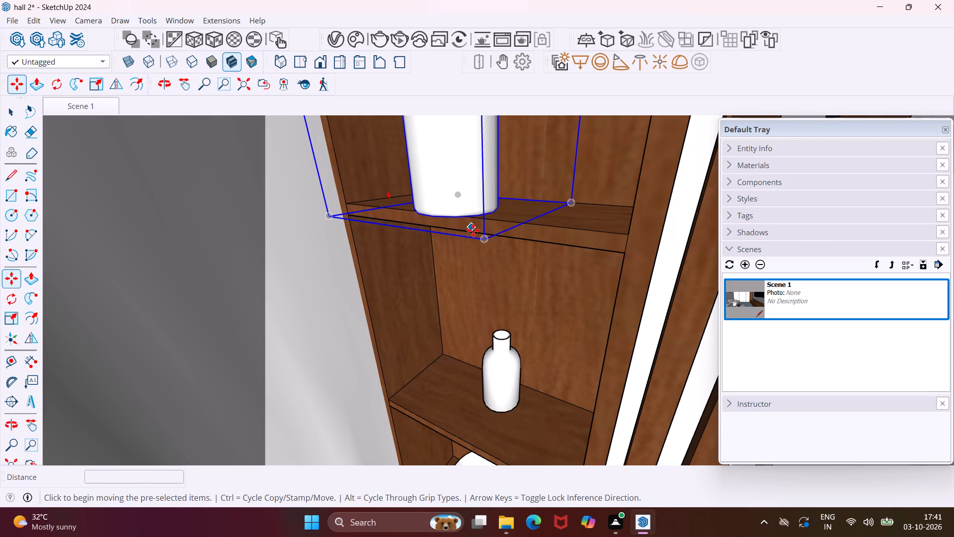
pyautogui.click(471, 216)
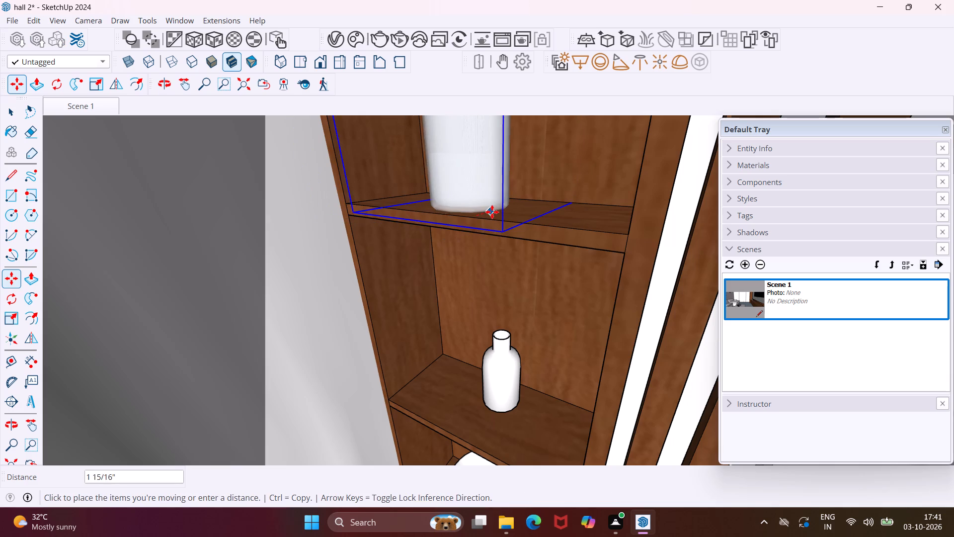
pyautogui.click(493, 211)
pyautogui.scroll(-2, 493, 210)
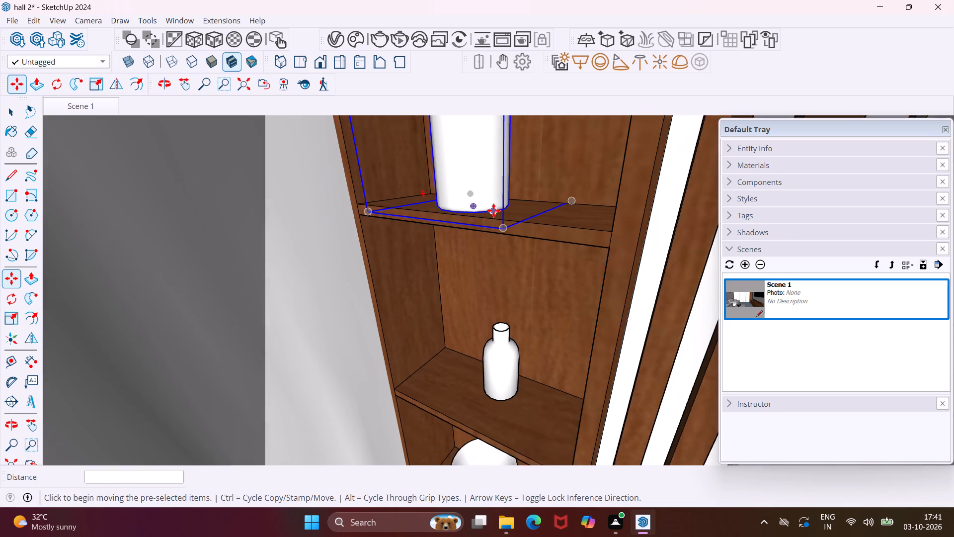
pyautogui.scroll(-1, 493, 210)
pyautogui.scroll(-4, 473, 279)
pyautogui.moveTo(475, 365); pyautogui.dragTo(446, 316, button='middle')
pyautogui.scroll(1, 463, 347)
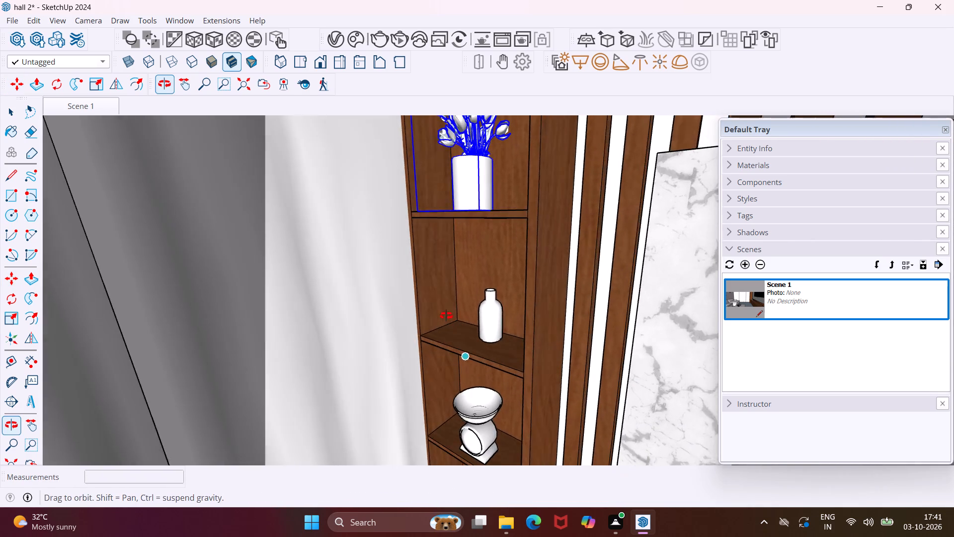
pyautogui.moveTo(446, 316); pyautogui.dragTo(444, 307, button='middle')
pyautogui.press('Escape')
pyautogui.press('space')
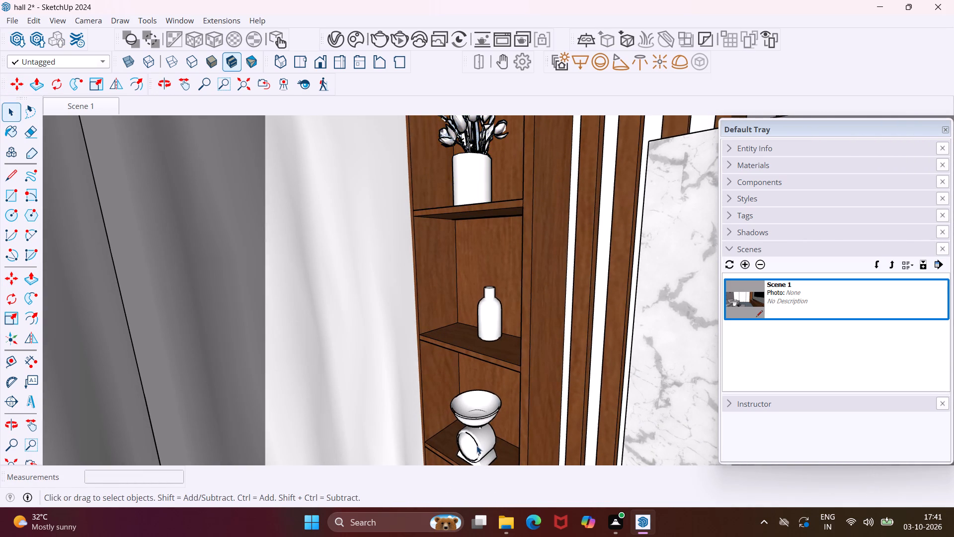
# Move the kitchen scale with the bowl about 2 13/16" deeper onto its shelf in the display unit.
pyautogui.moveTo(477, 446); pyautogui.dragTo(470, 438, button='middle')
pyautogui.click(471, 453)
pyautogui.moveTo(471, 454); pyautogui.dragTo(475, 440, button='middle')
pyautogui.scroll(-5, 468, 441)
pyautogui.moveTo(473, 455); pyautogui.dragTo(458, 447, button='middle')
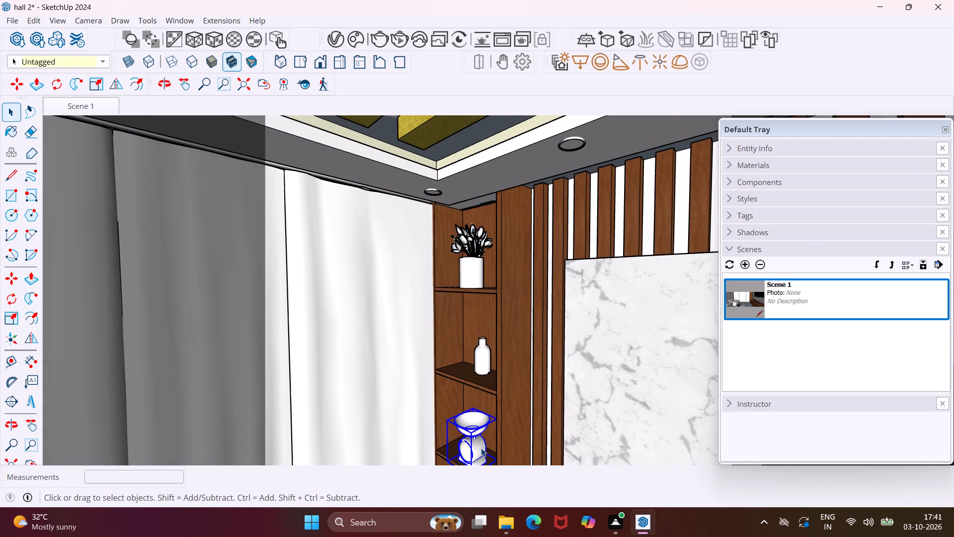
pyautogui.press('m')
pyautogui.scroll(5, 496, 457)
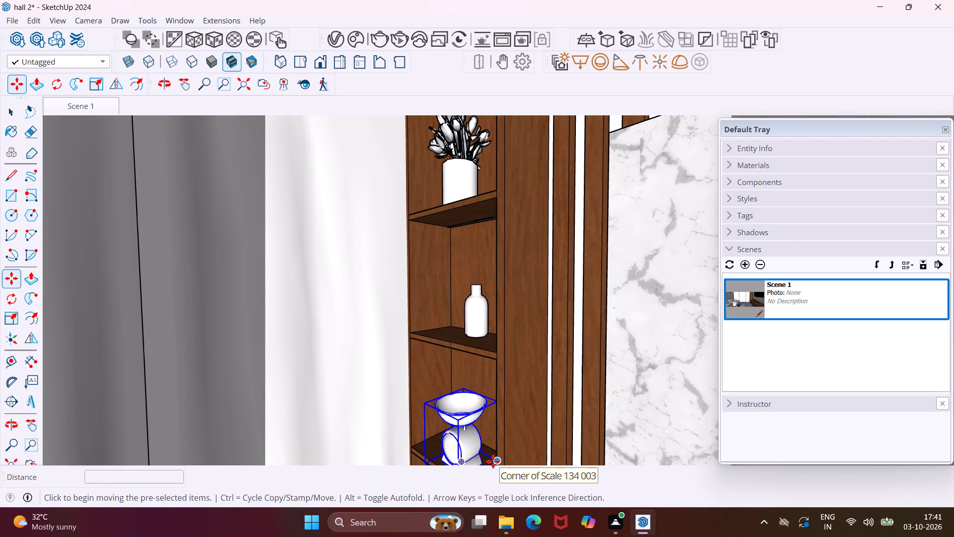
pyautogui.click(493, 461)
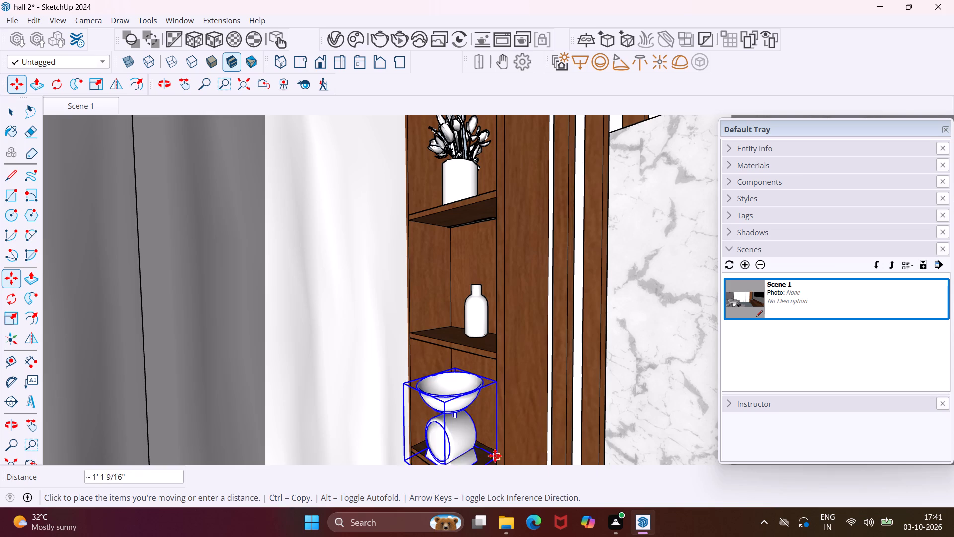
pyautogui.moveTo(477, 452); pyautogui.dragTo(495, 443, button='middle')
pyautogui.scroll(-5, 493, 444)
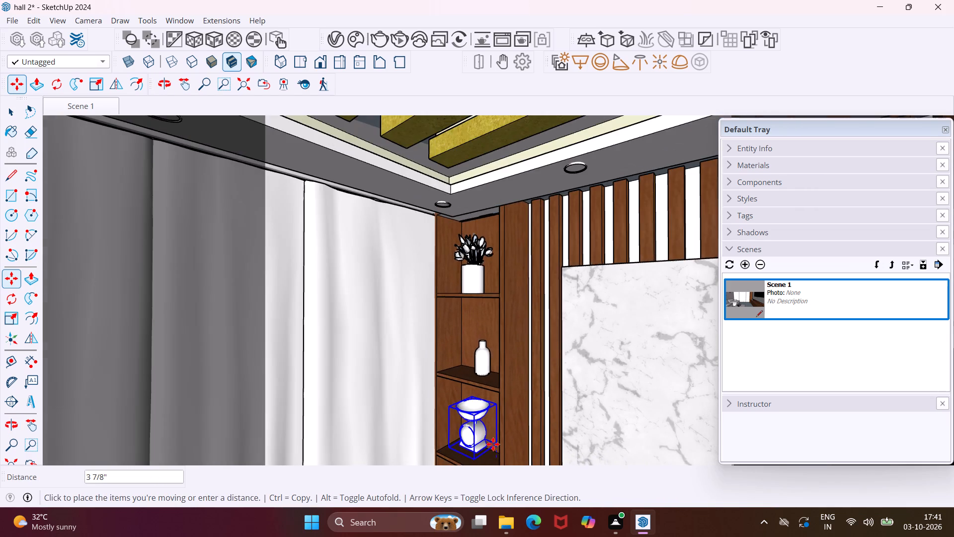
pyautogui.scroll(-3, 493, 444)
pyautogui.scroll(10, 486, 454)
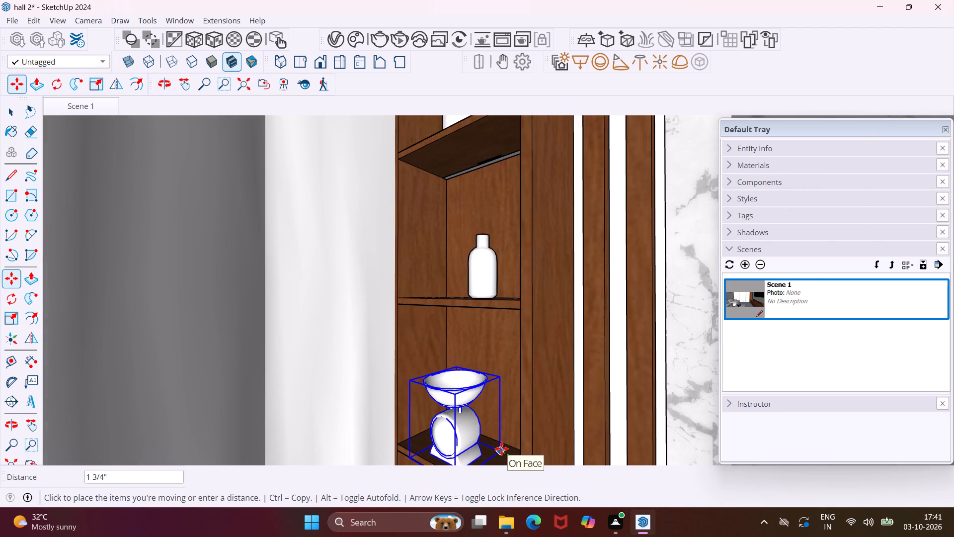
pyautogui.scroll(3, 502, 448)
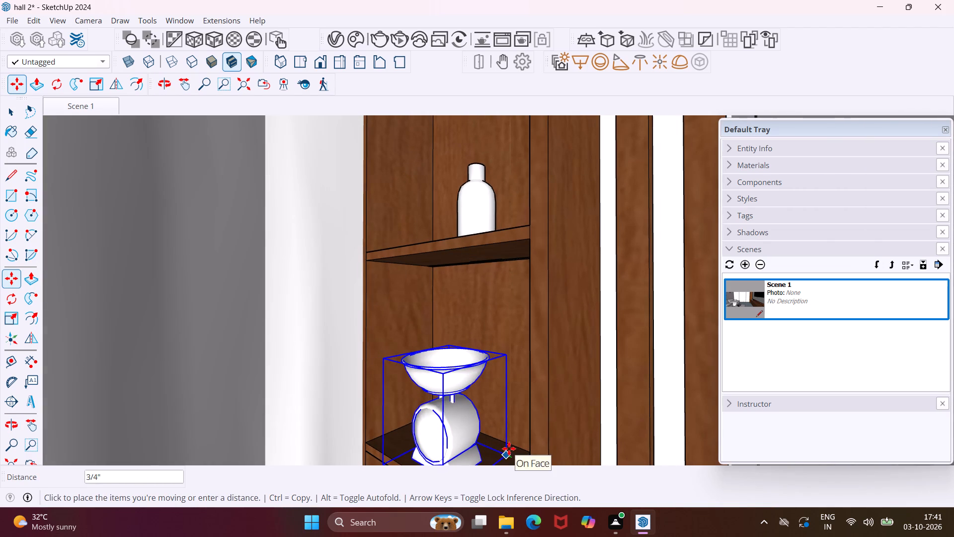
pyautogui.scroll(7, 509, 448)
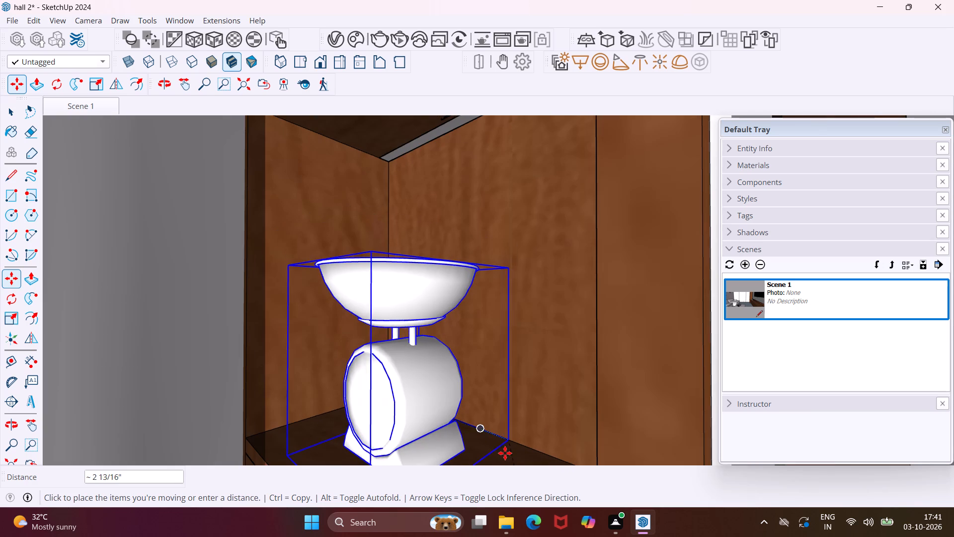
pyautogui.click(502, 457)
pyautogui.scroll(-6, 495, 423)
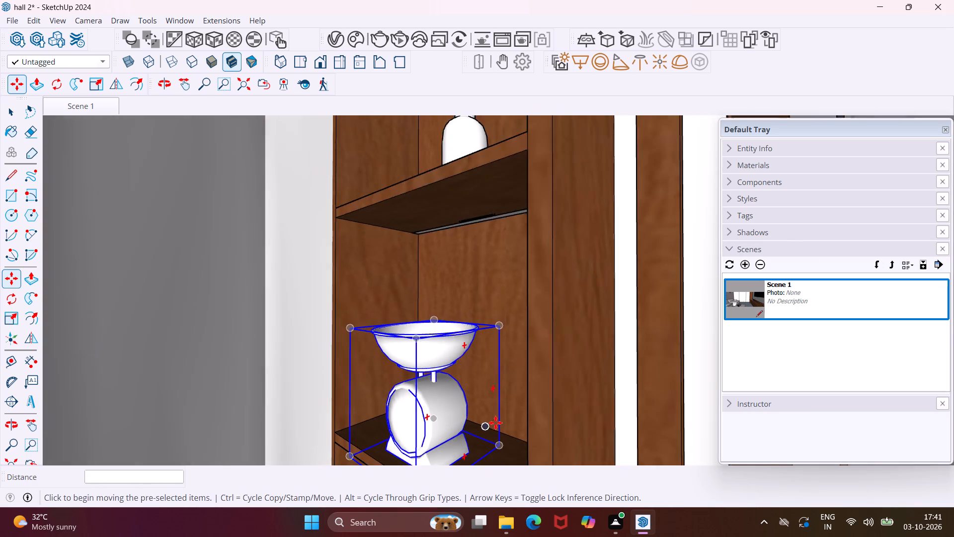
# Nudge the kitchen scale about 1 1/16" further inward on its shelf.
pyautogui.moveTo(495, 420); pyautogui.dragTo(495, 418, button='middle')
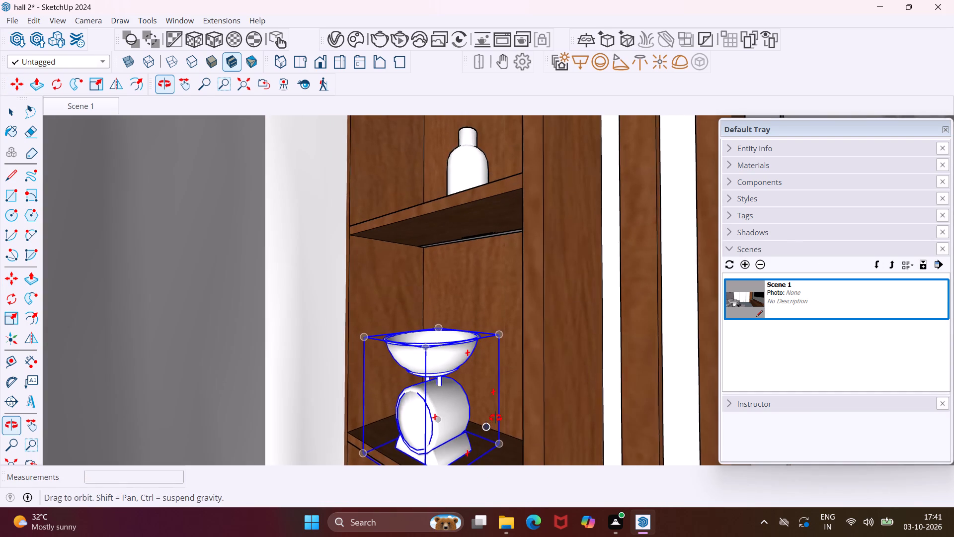
pyautogui.moveTo(495, 418); pyautogui.dragTo(473, 416, button='middle')
pyautogui.scroll(6, 475, 449)
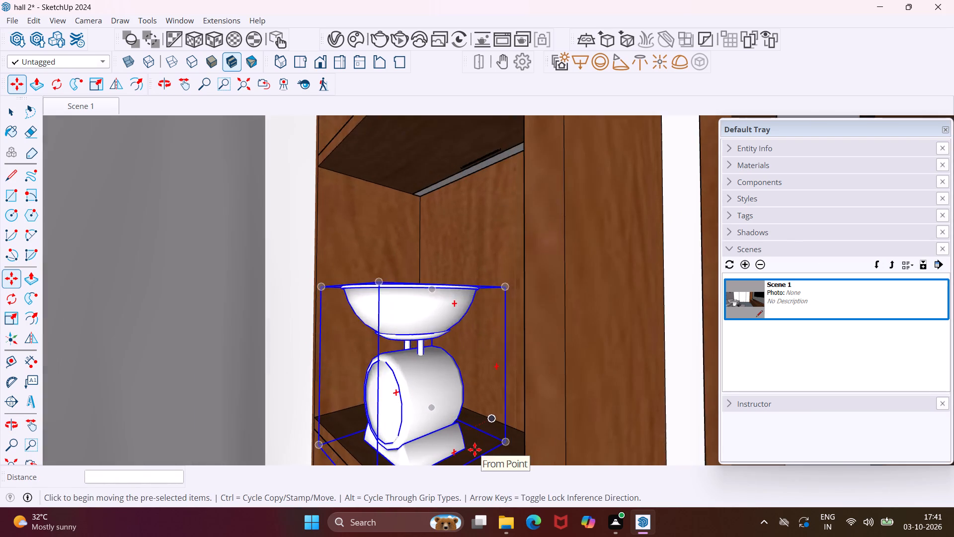
pyautogui.scroll(2, 475, 449)
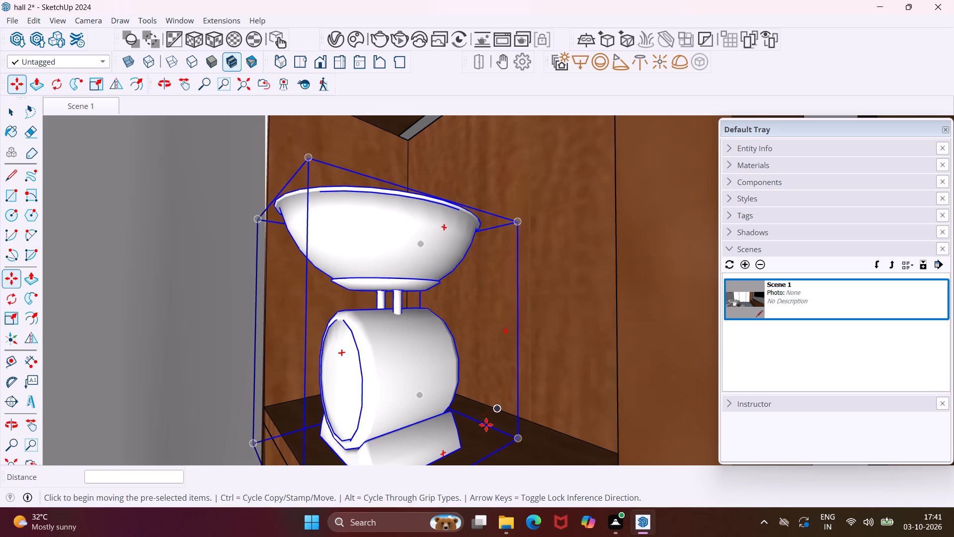
pyautogui.click(486, 425)
pyautogui.scroll(4, 496, 415)
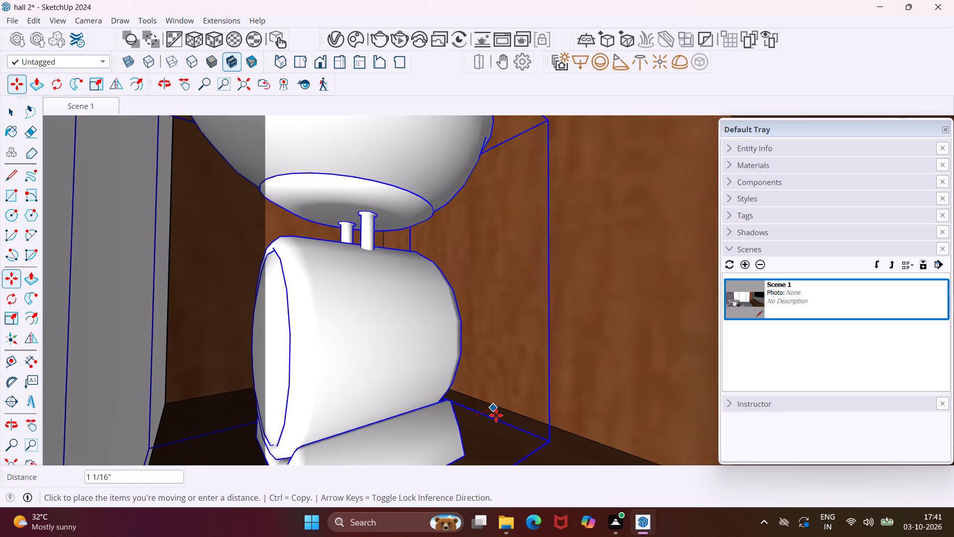
pyautogui.click(496, 415)
pyautogui.scroll(-16, 485, 398)
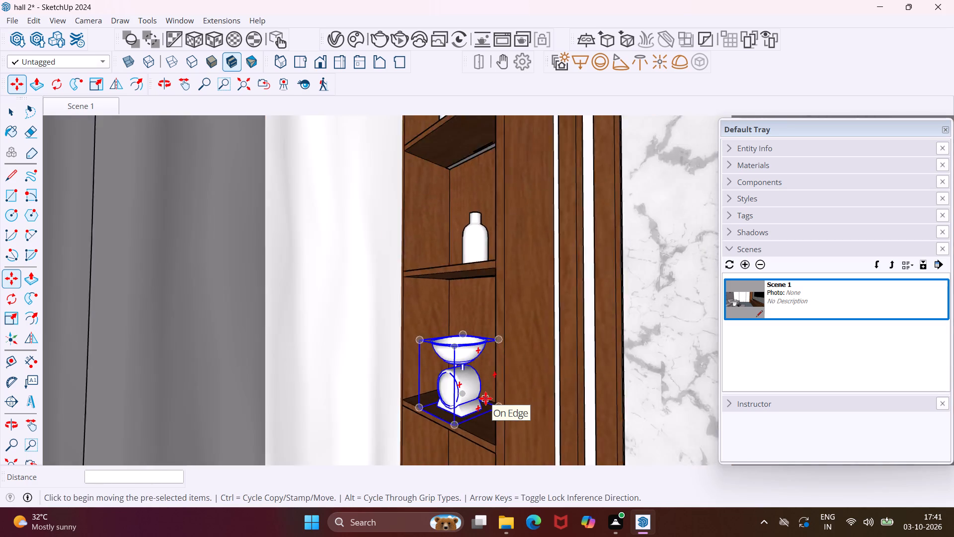
pyautogui.scroll(-8, 485, 398)
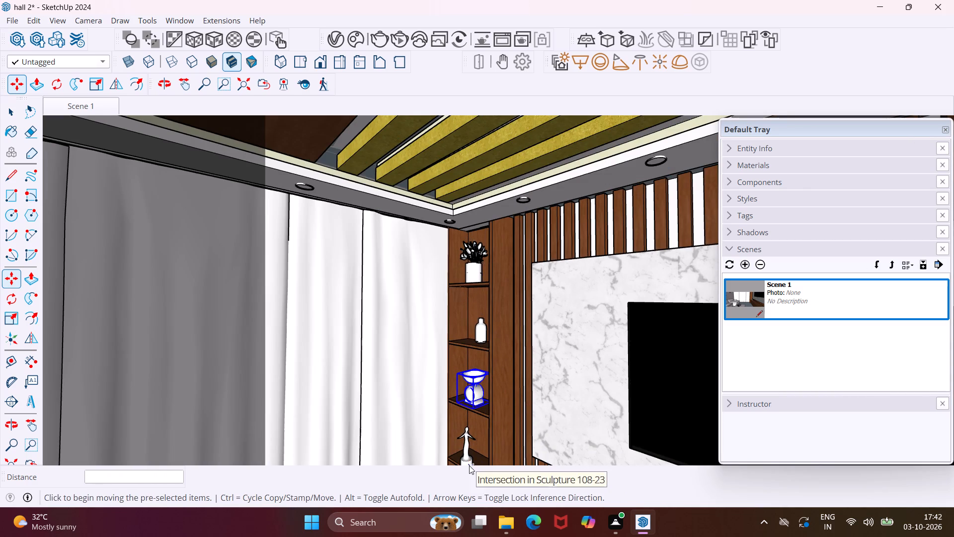
pyautogui.moveTo(467, 463); pyautogui.dragTo(449, 455, button='middle')
pyautogui.press('Escape')
pyautogui.press('space')
# Move the figurine sculpture about 3 9/16" inward on its shelf below the kitchen scale.
pyautogui.middleClick(469, 447)
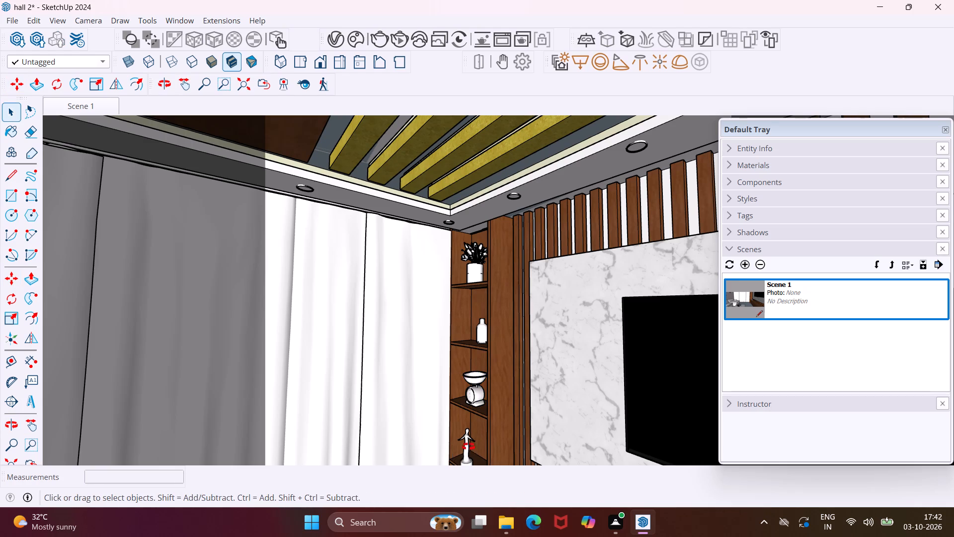
pyautogui.click(178, 91)
pyautogui.moveTo(447, 395); pyautogui.dragTo(474, 306)
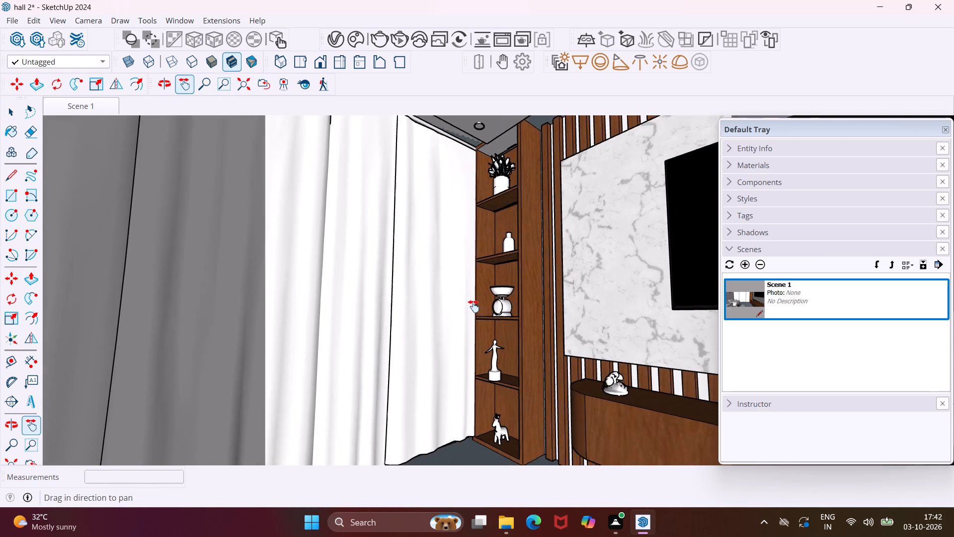
pyautogui.moveTo(474, 306); pyautogui.dragTo(477, 294)
pyautogui.press('Escape')
pyautogui.press('space')
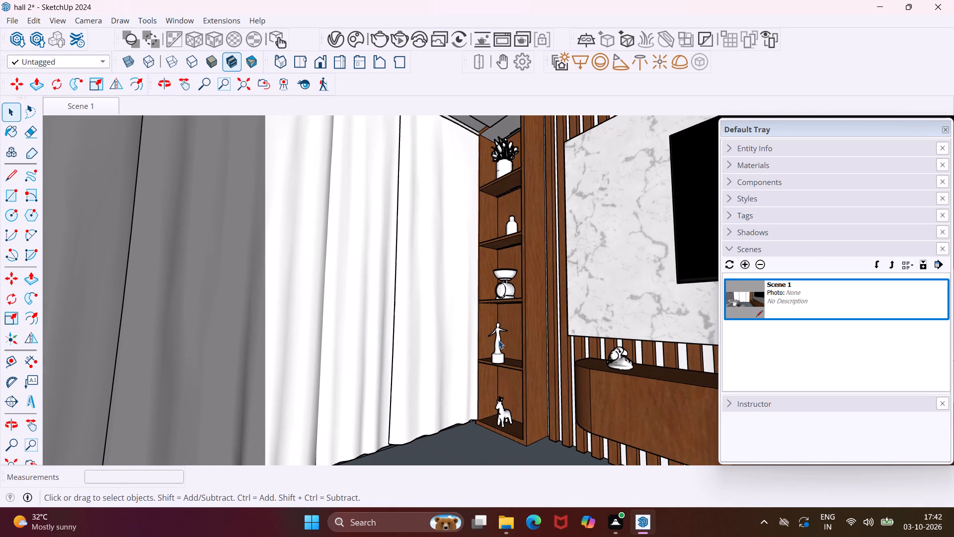
pyautogui.scroll(3, 498, 340)
pyautogui.click(498, 341)
pyautogui.scroll(5, 506, 366)
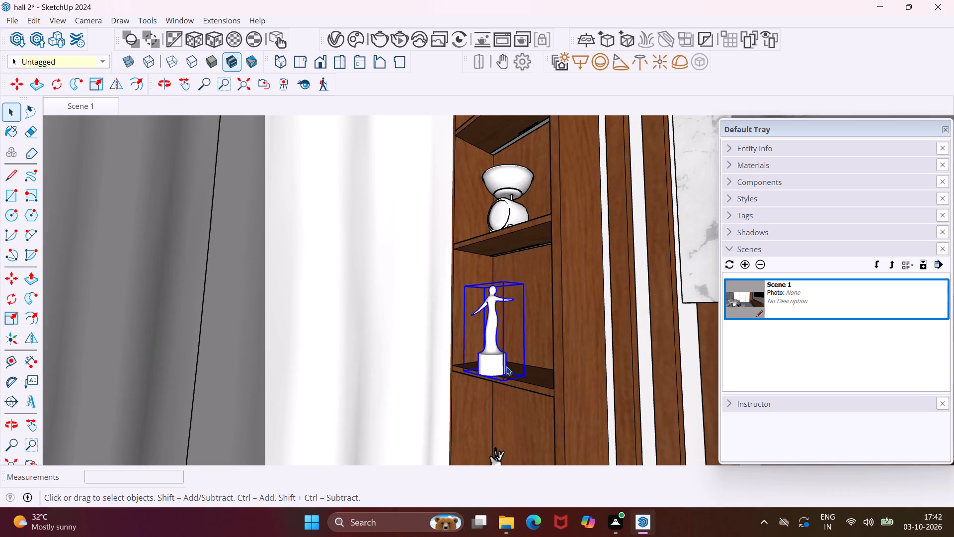
pyautogui.press('m')
pyautogui.scroll(3, 515, 370)
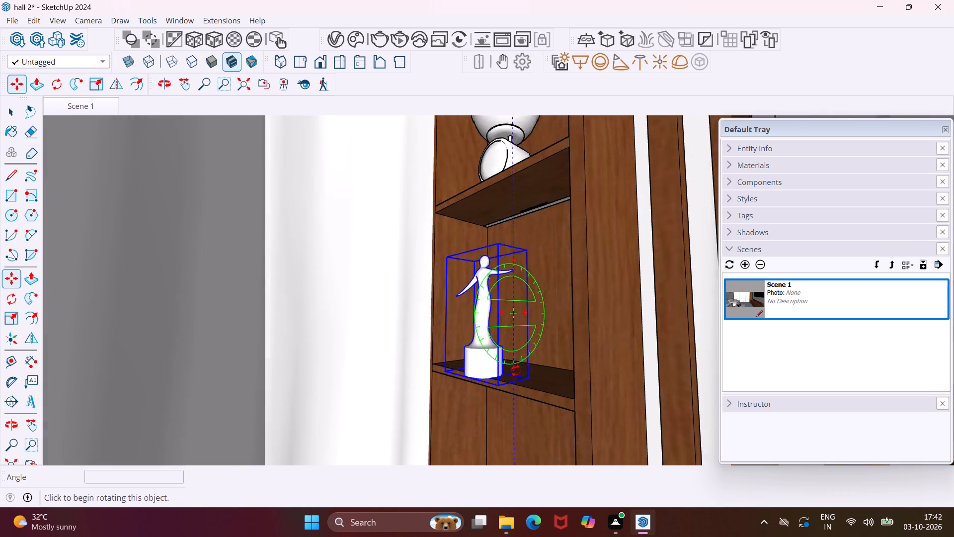
pyautogui.scroll(5, 515, 370)
pyautogui.click(533, 383)
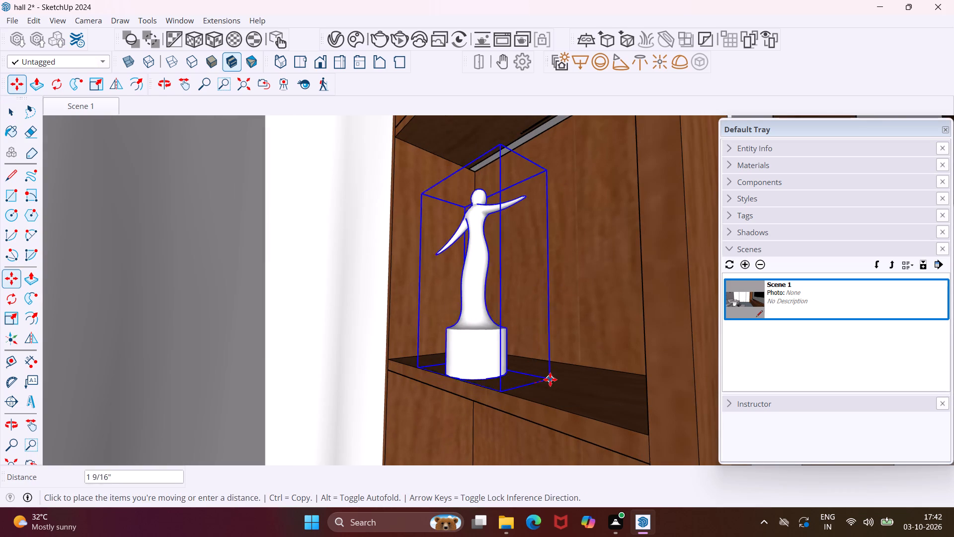
pyautogui.click(566, 373)
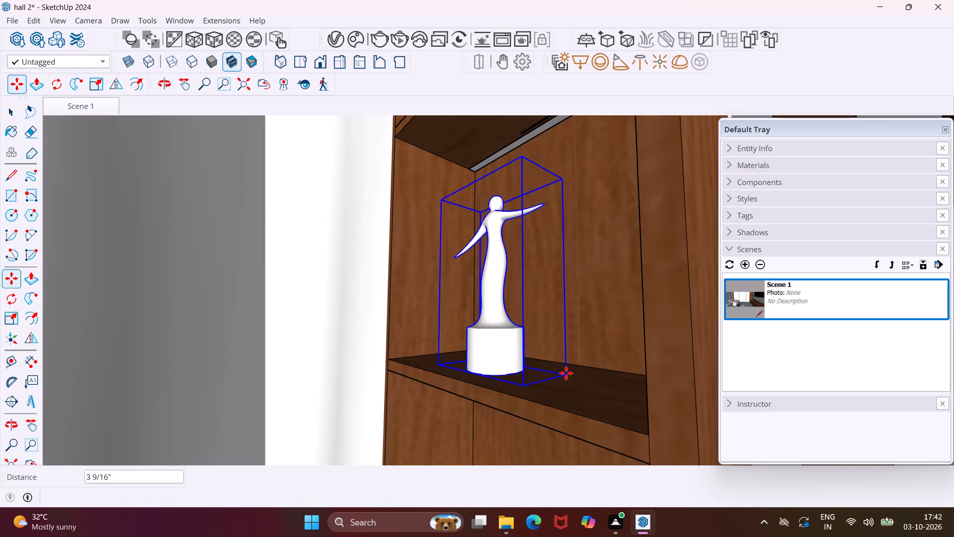
pyautogui.scroll(-10, 556, 371)
pyautogui.press('Escape')
pyautogui.press('space')
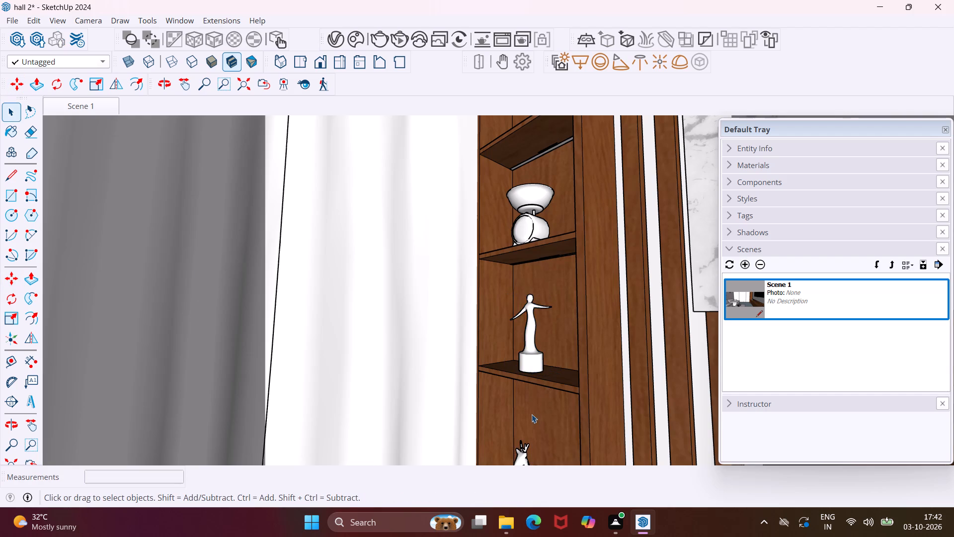
# Return to the saved Scene 1 camera view of the living room.
pyautogui.scroll(-9, 519, 436)
pyautogui.scroll(5, 512, 458)
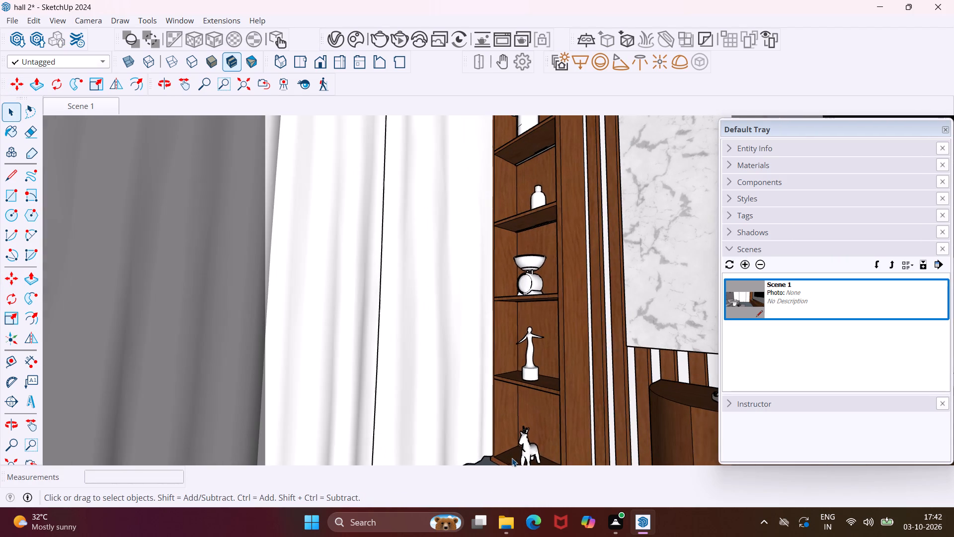
pyautogui.scroll(-5, 524, 447)
pyautogui.moveTo(517, 419); pyautogui.dragTo(418, 430, button='middle')
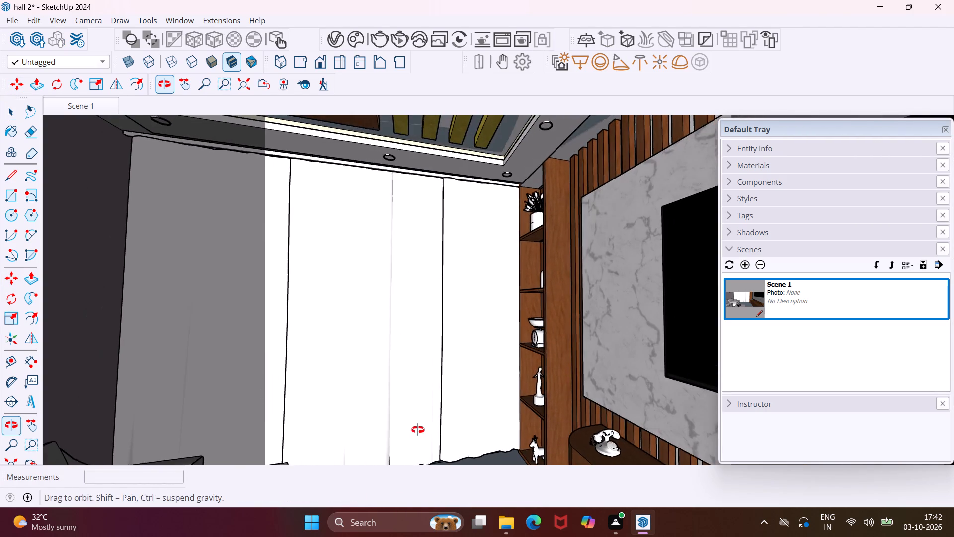
pyautogui.moveTo(418, 430); pyautogui.dragTo(417, 430, button='middle')
pyautogui.scroll(-9, 444, 394)
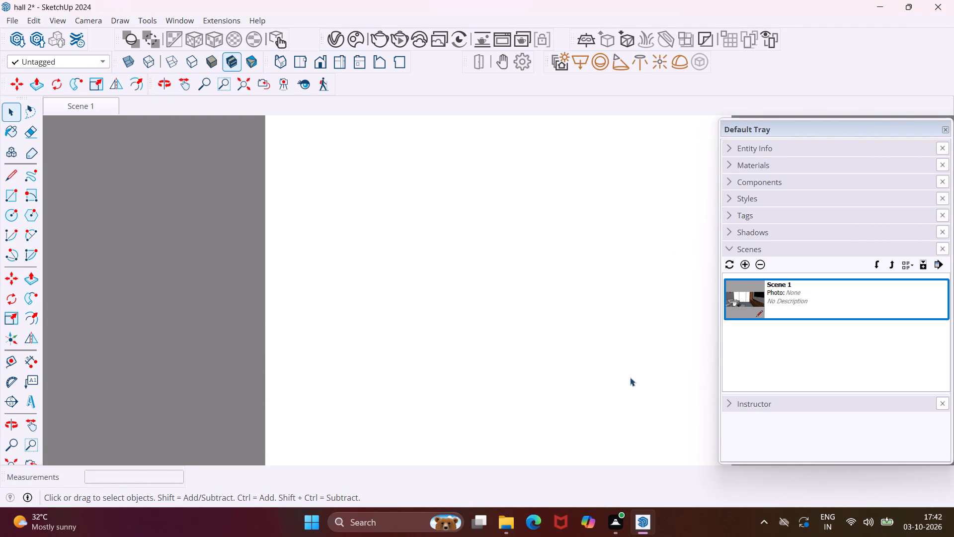
pyautogui.click(737, 296)
pyautogui.click(757, 282)
pyautogui.click(69, 112)
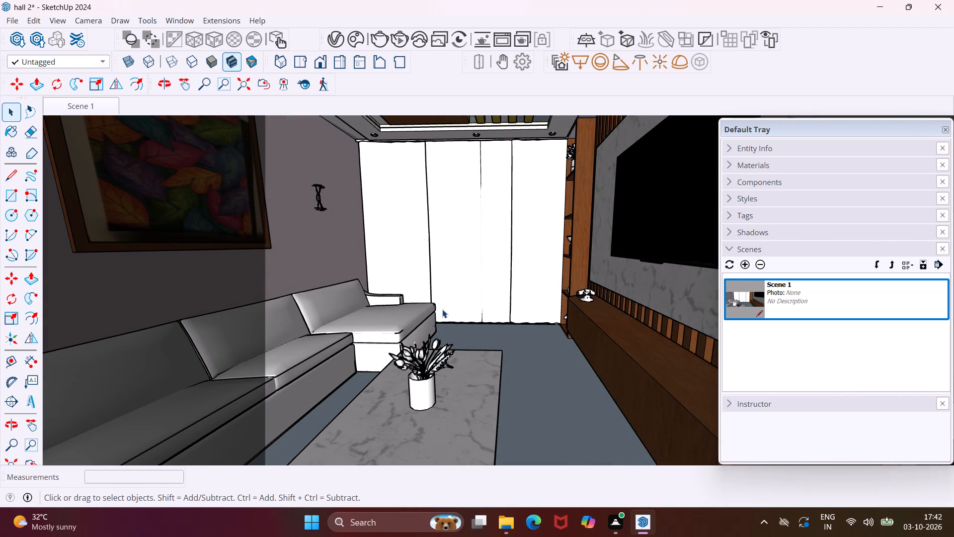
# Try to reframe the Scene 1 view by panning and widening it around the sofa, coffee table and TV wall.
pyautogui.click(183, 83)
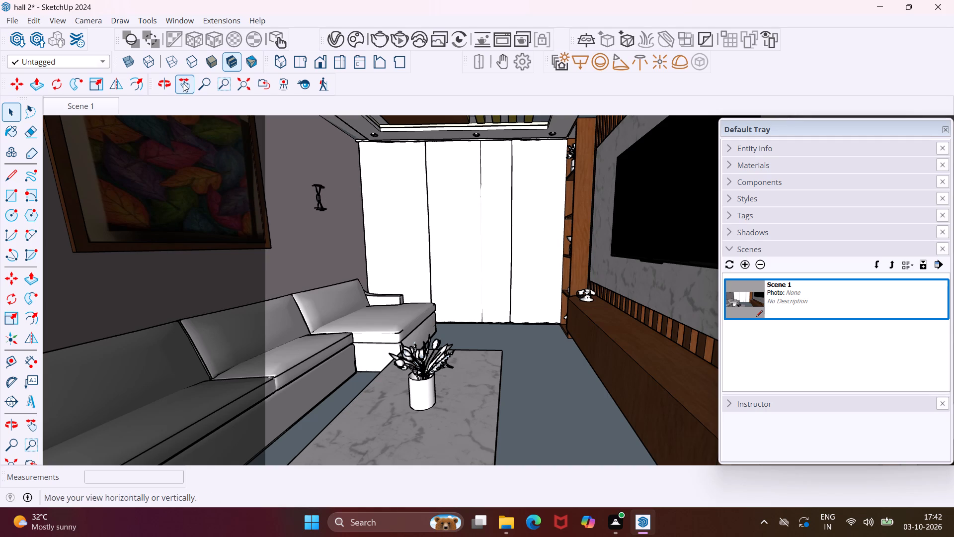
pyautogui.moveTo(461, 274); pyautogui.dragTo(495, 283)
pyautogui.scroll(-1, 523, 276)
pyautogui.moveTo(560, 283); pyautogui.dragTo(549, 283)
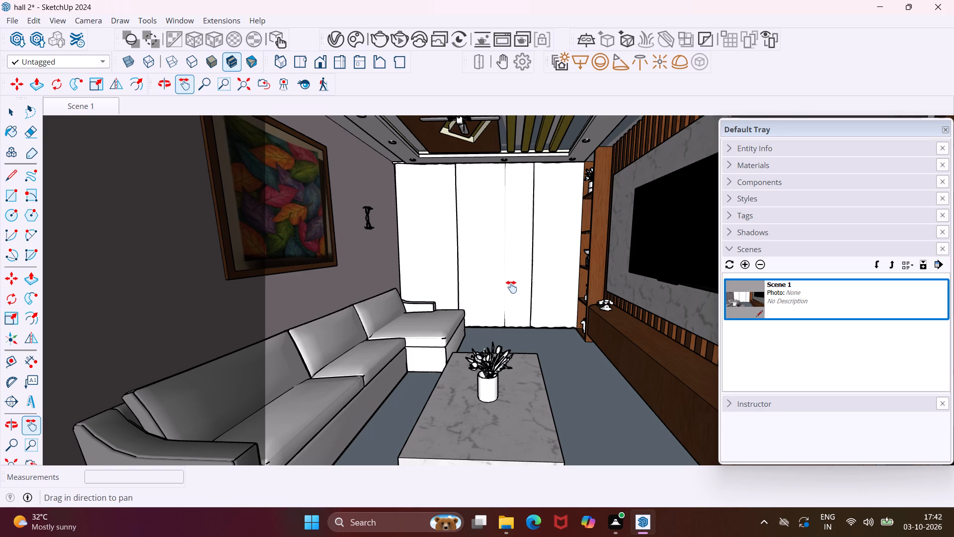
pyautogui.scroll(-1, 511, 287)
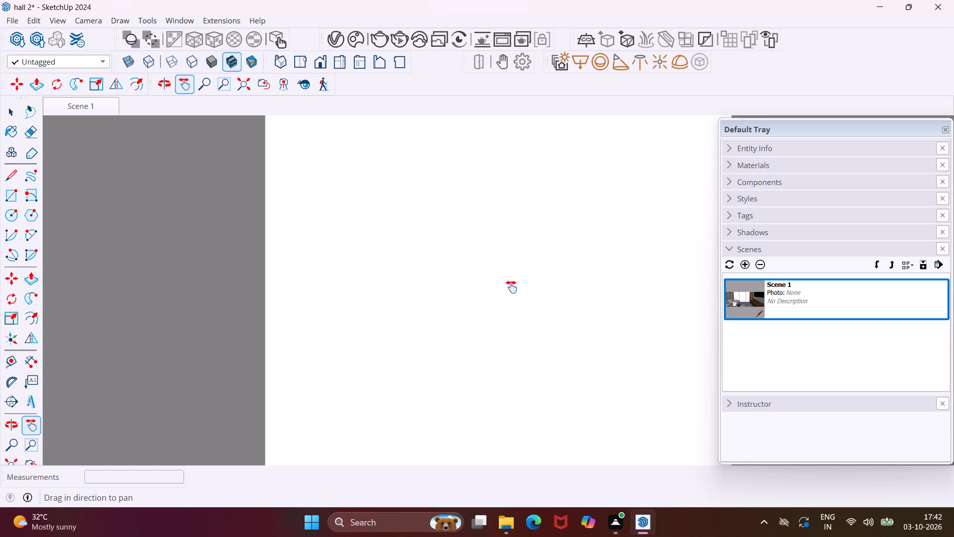
# Starting from Scene 1, reframe the living room around the sofa, coffee table and curtained window, and save the view as a new scene.
pyautogui.click(108, 101)
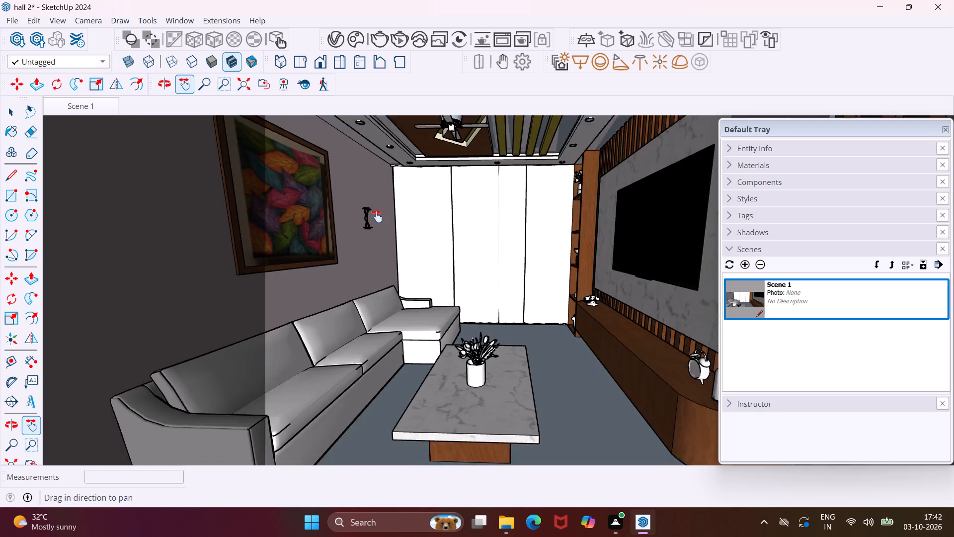
pyautogui.scroll(-1, 464, 282)
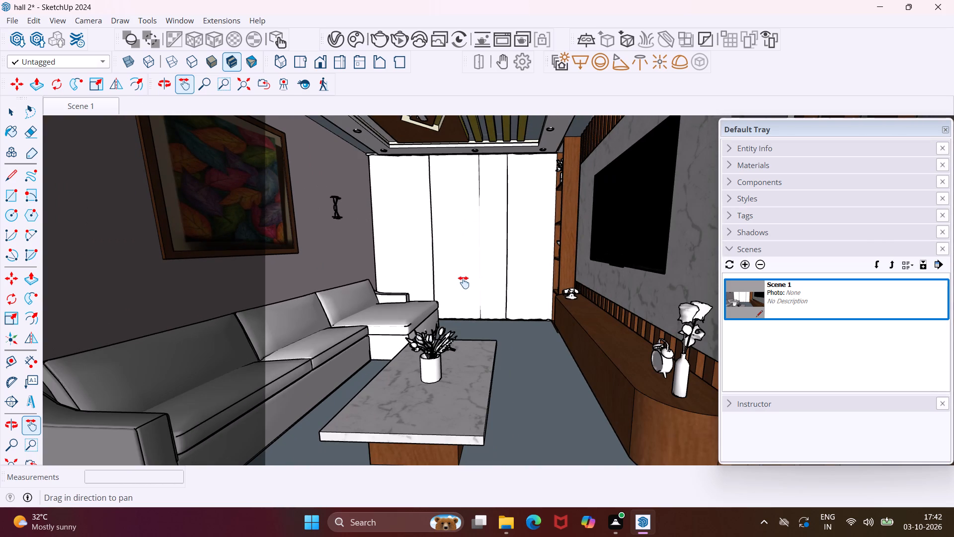
pyautogui.moveTo(464, 283); pyautogui.dragTo(491, 289)
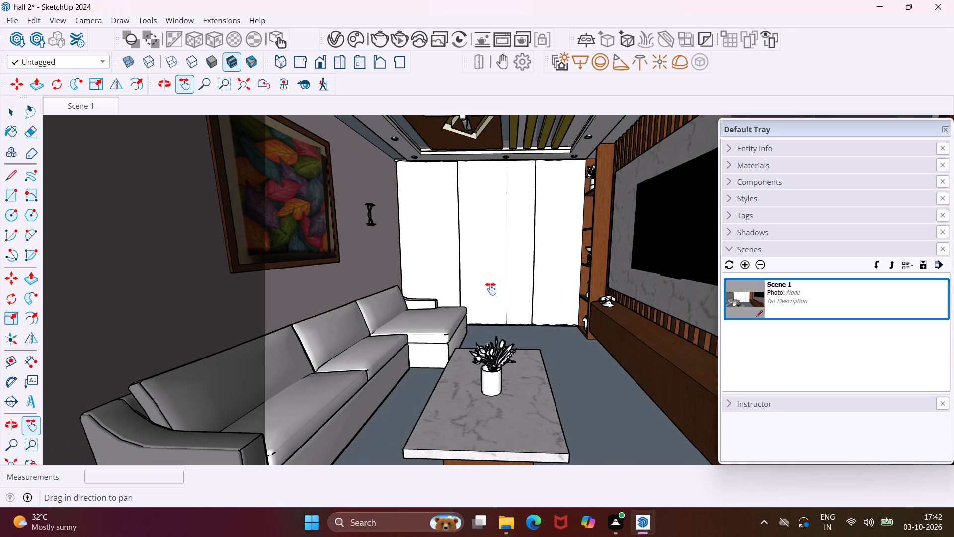
pyautogui.moveTo(491, 289); pyautogui.dragTo(500, 289)
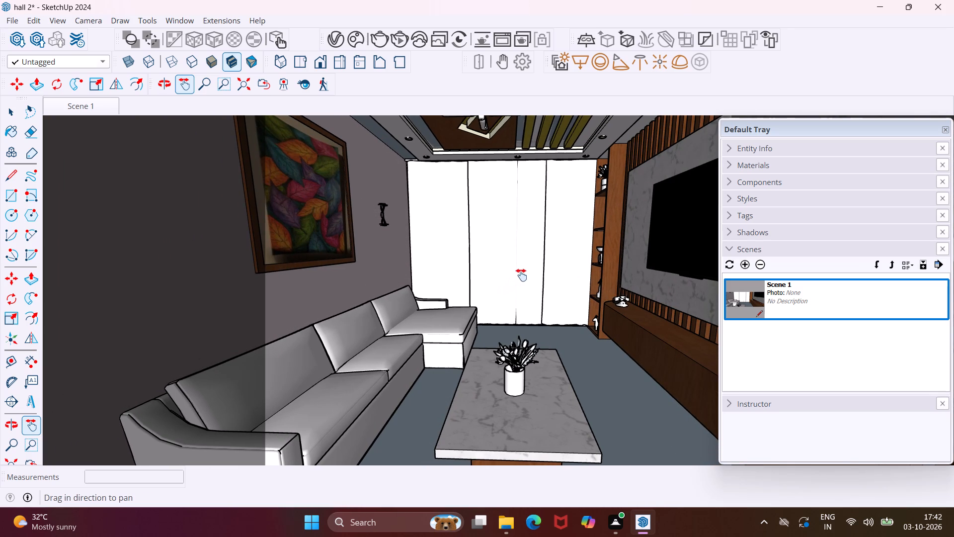
pyautogui.moveTo(521, 275); pyautogui.dragTo(518, 286)
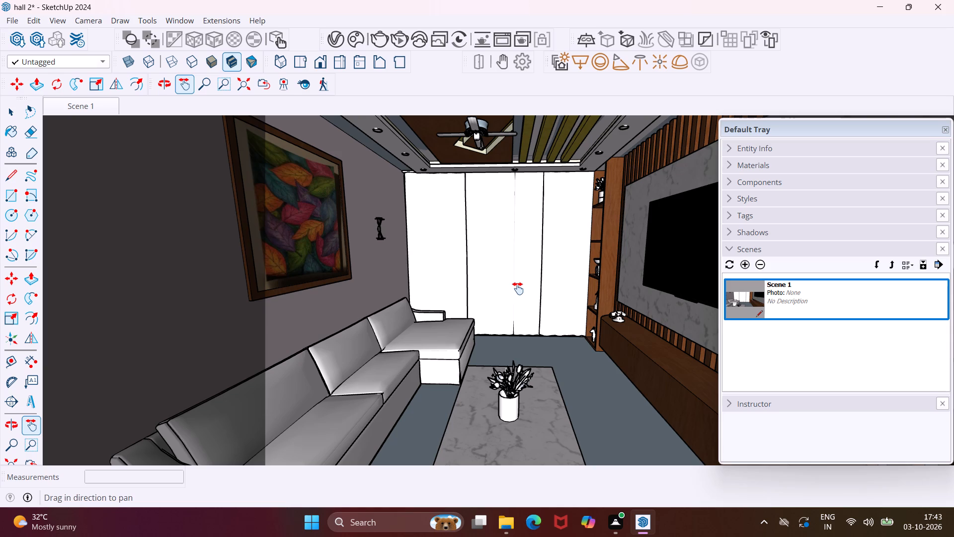
pyautogui.moveTo(506, 310); pyautogui.dragTo(509, 310)
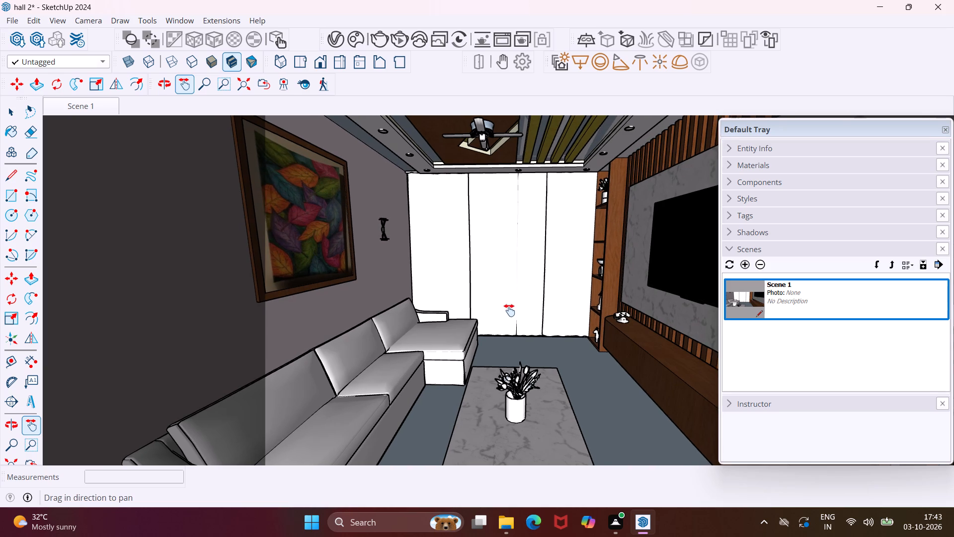
pyautogui.moveTo(509, 310); pyautogui.dragTo(515, 309)
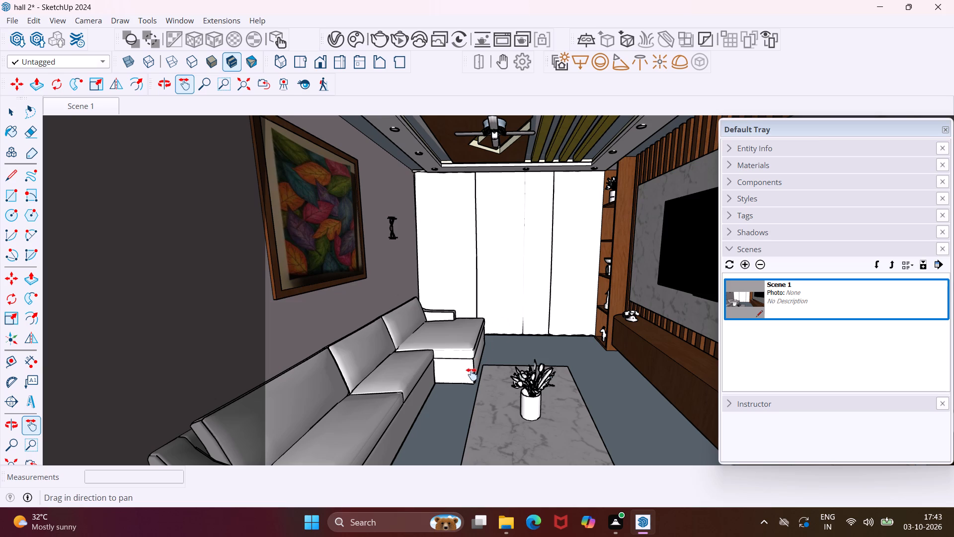
pyautogui.moveTo(470, 381); pyautogui.dragTo(468, 366)
pyautogui.scroll(-1, 468, 366)
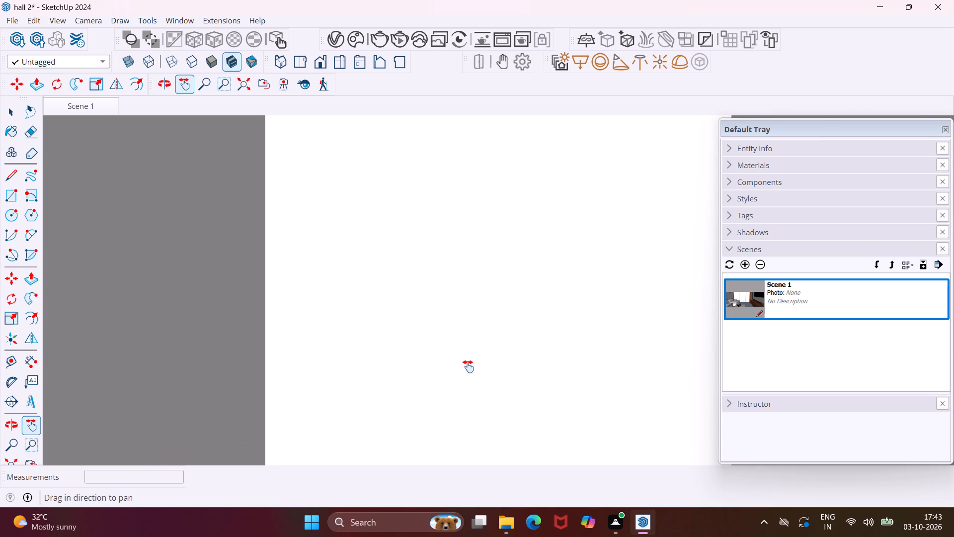
pyautogui.scroll(20, 468, 366)
pyautogui.scroll(20, 472, 365)
pyautogui.scroll(-1, 473, 365)
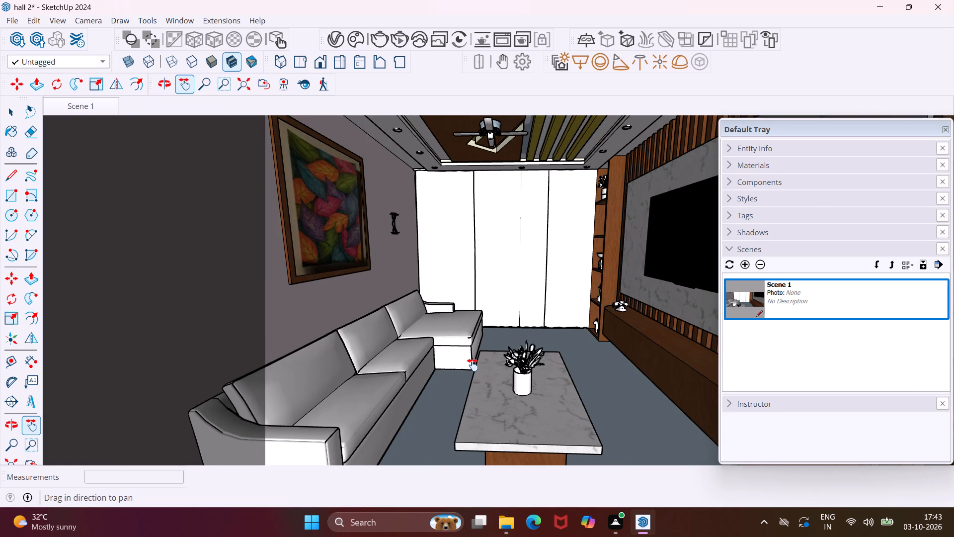
pyautogui.click(743, 261)
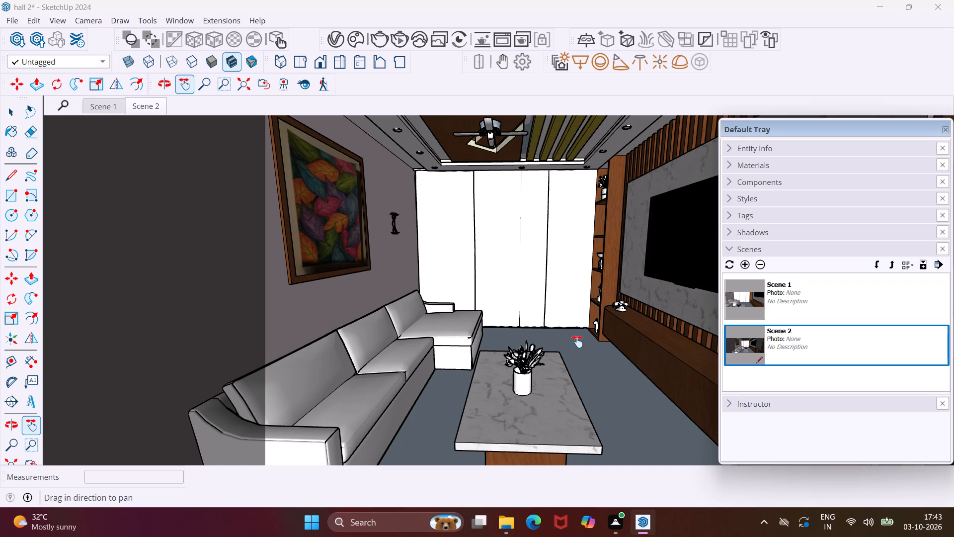
# Start a non-interactive V-Ray render of the newly saved living room scene.
pyautogui.click(375, 43)
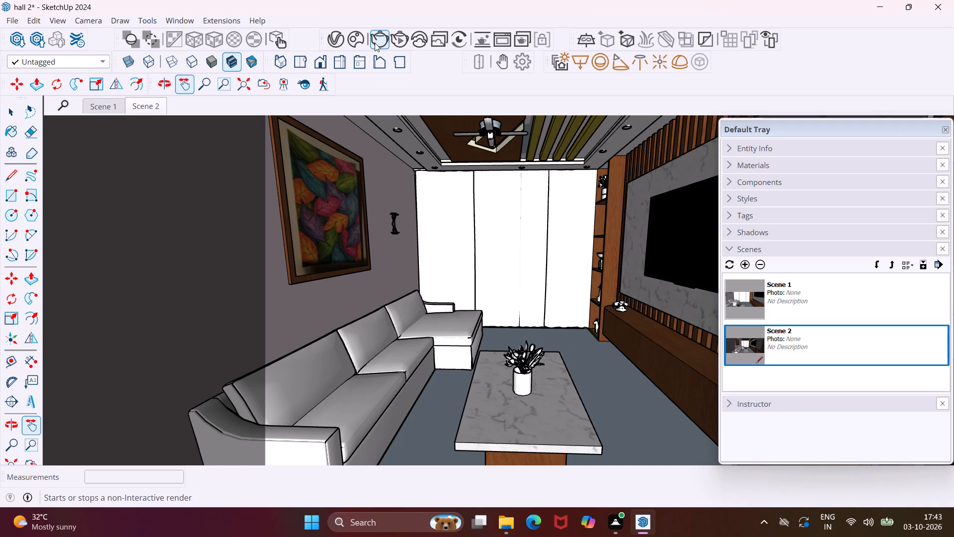
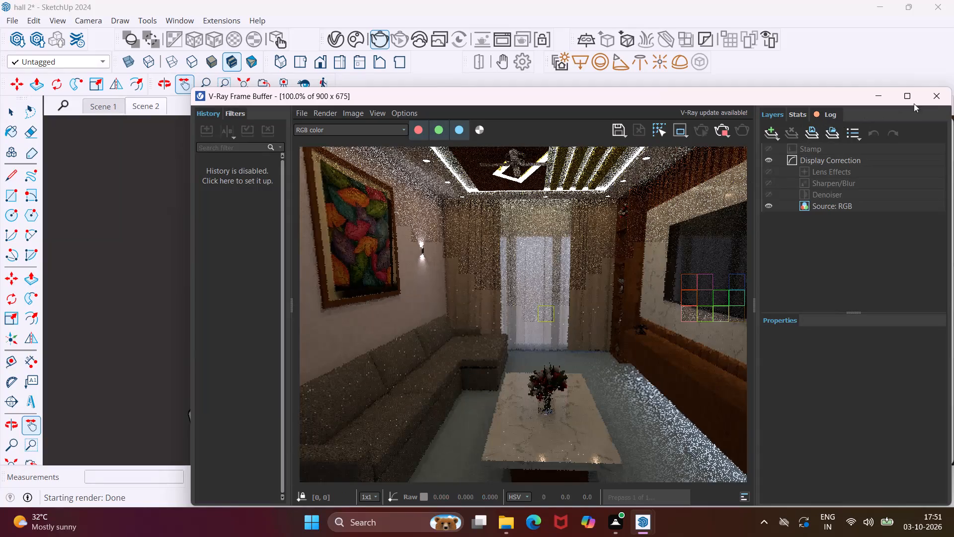
# Close the V-Ray render window and save the model.
pyautogui.click(928, 99)
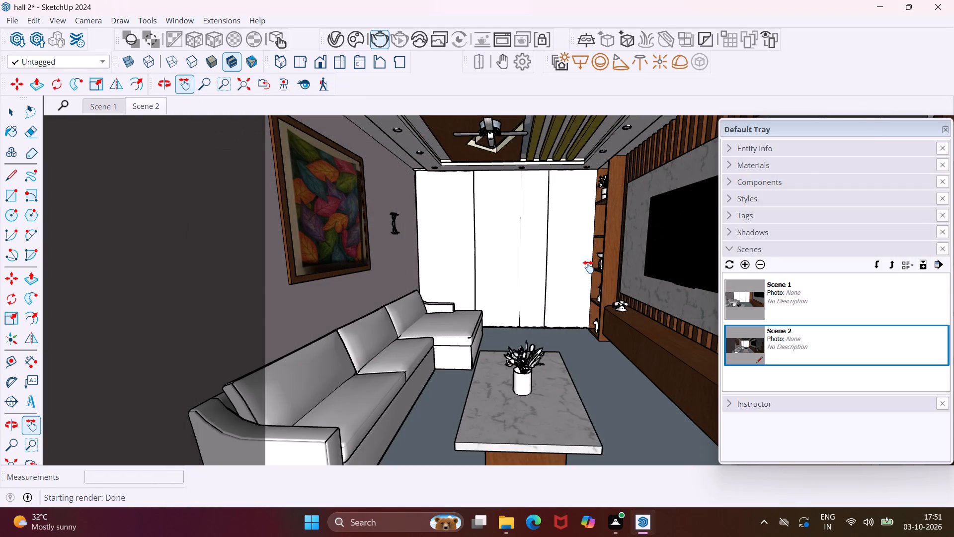
pyautogui.hotkey('ctrl', 's')
# Add a new scene from the current camera view of the hall.
pyautogui.click(747, 265)
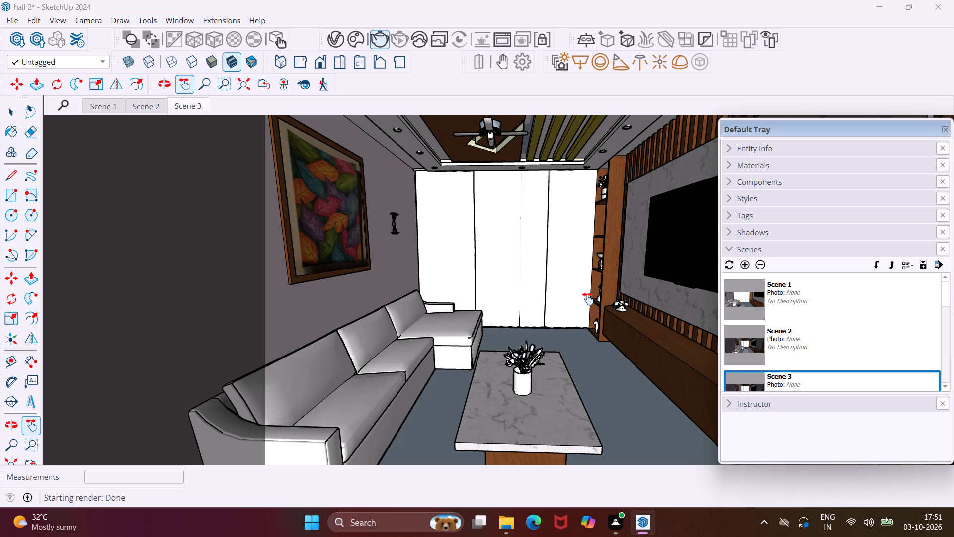
# Add another scene with the view shifted slightly to frame the sofa, coffee table and curtains.
pyautogui.moveTo(585, 312); pyautogui.dragTo(585, 312)
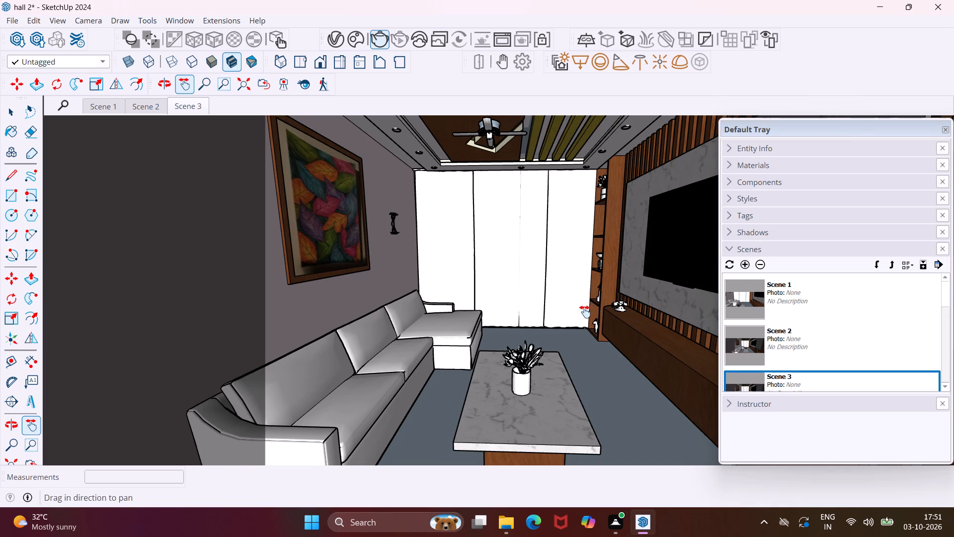
pyautogui.moveTo(585, 312); pyautogui.dragTo(591, 312)
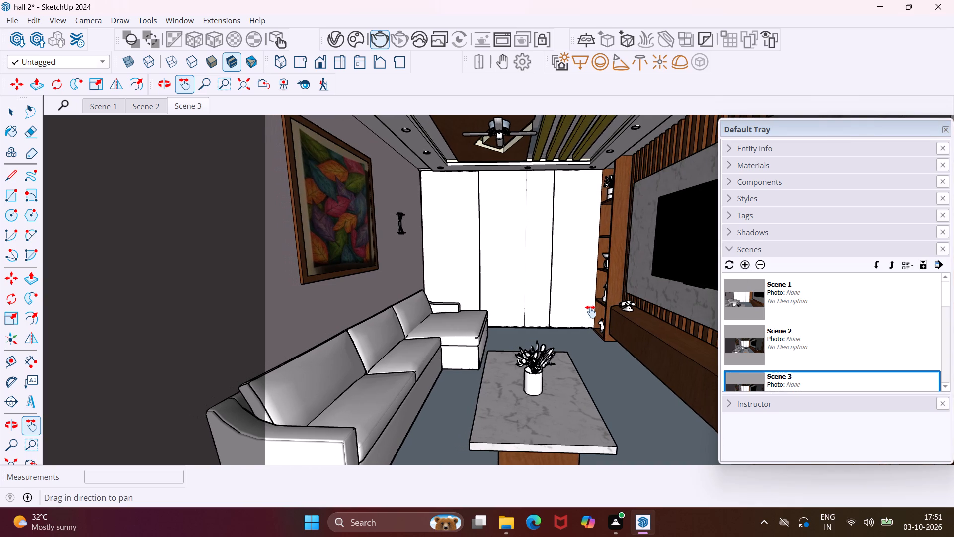
pyautogui.moveTo(591, 312); pyautogui.dragTo(595, 313)
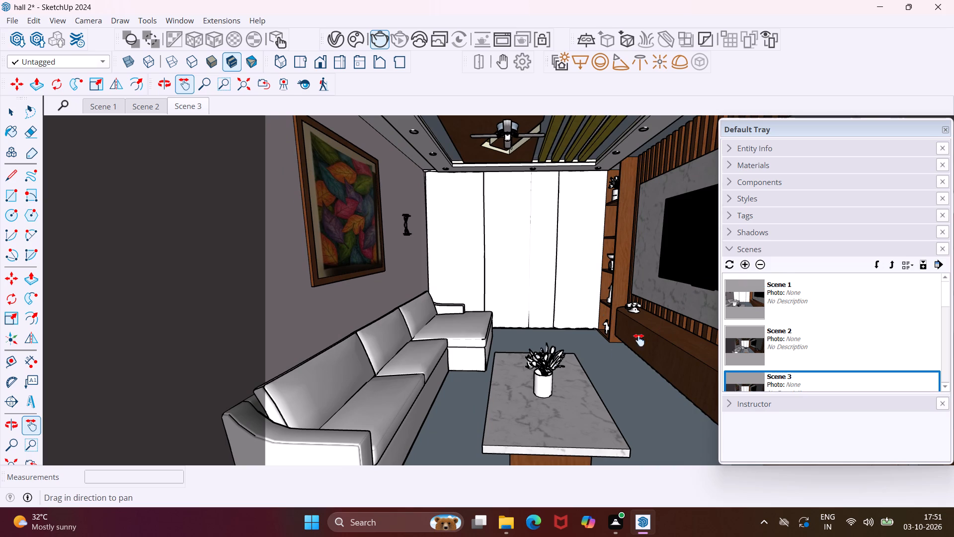
pyautogui.click(573, 383)
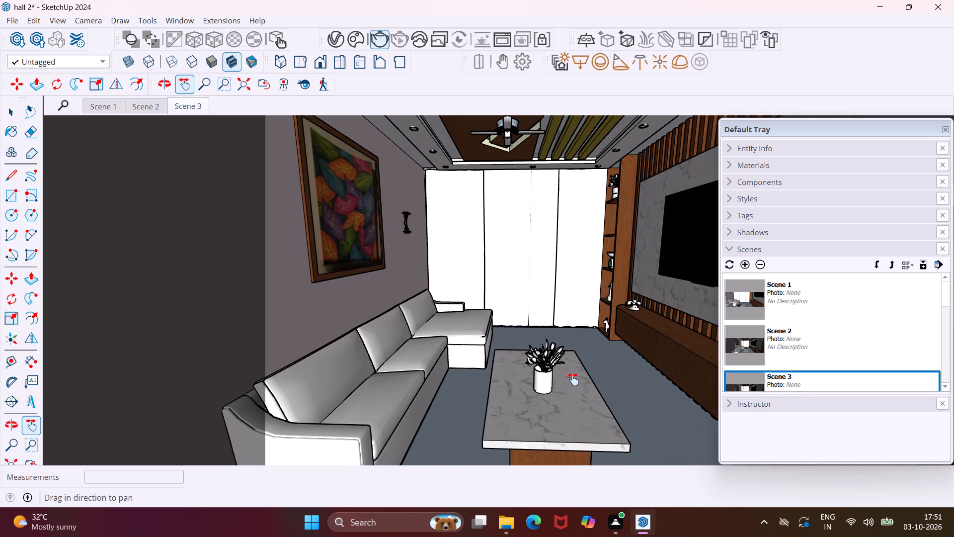
pyautogui.click(744, 266)
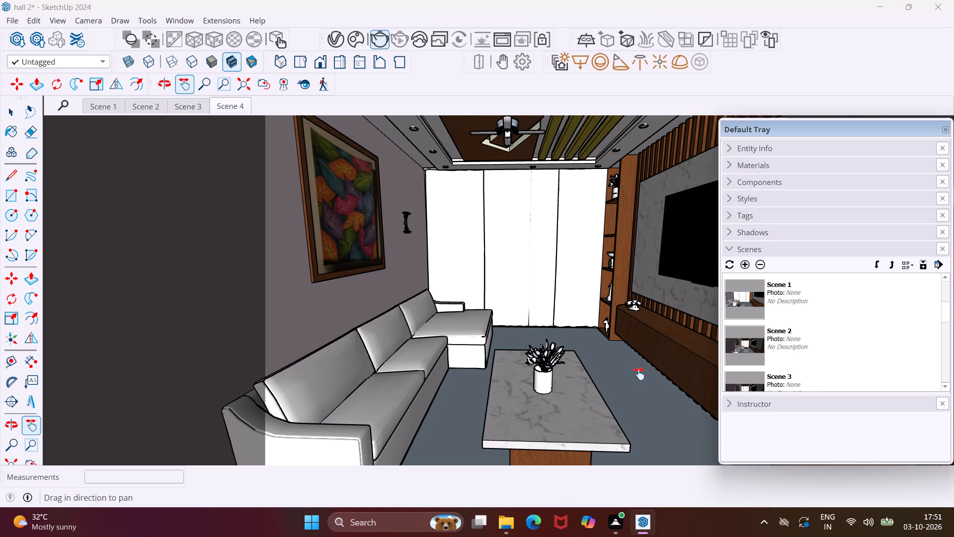
# Select the floor face and import the Marble White SSS 100cm material from the downloaded Cosmos V-Ray Material Library.
pyautogui.moveTo(639, 375); pyautogui.dragTo(650, 353, button='middle')
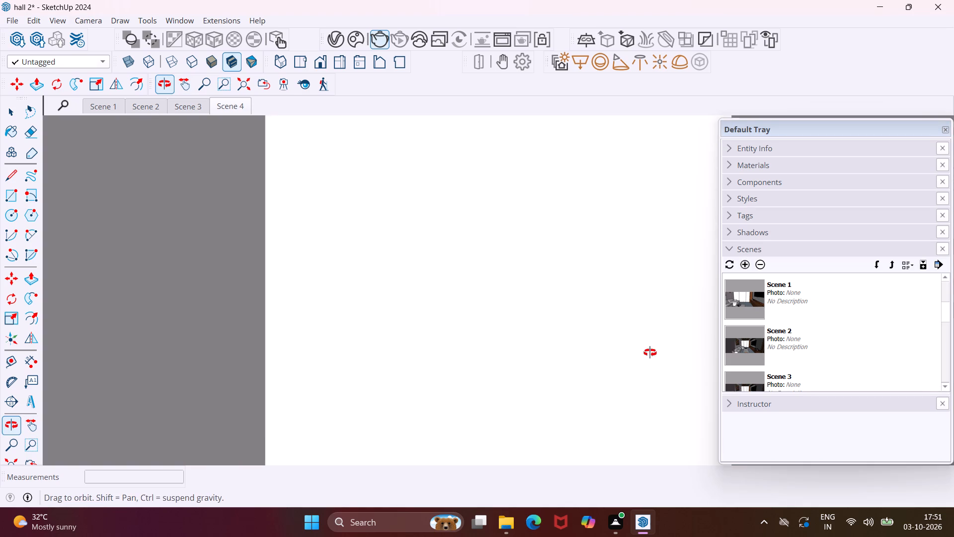
pyautogui.moveTo(650, 353); pyautogui.dragTo(631, 370, button='middle')
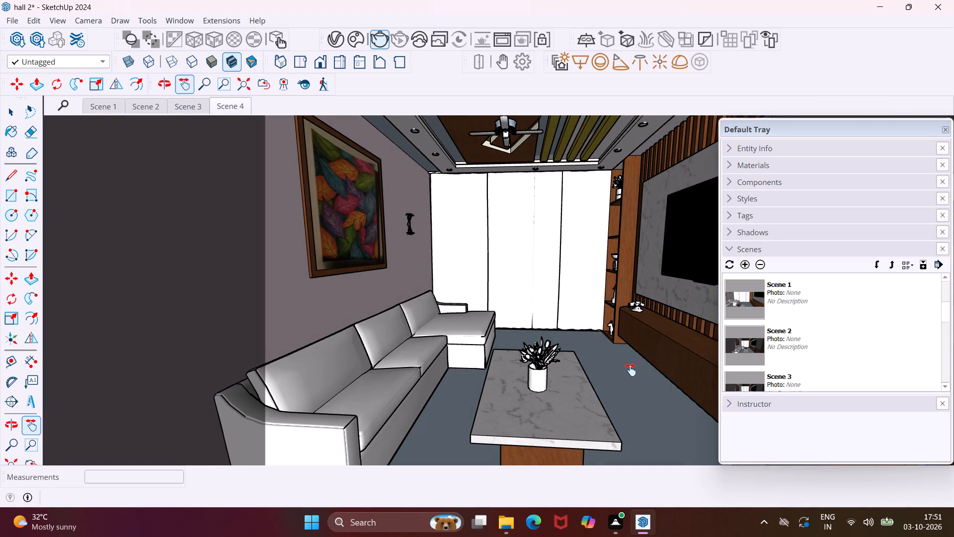
pyautogui.press('Escape')
pyautogui.press('space')
pyautogui.click(635, 393)
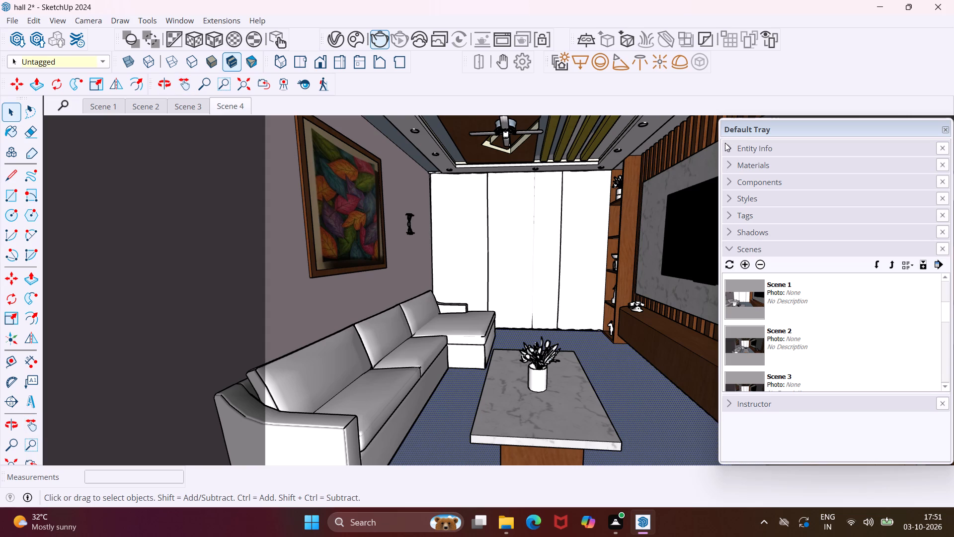
pyautogui.click(344, 38)
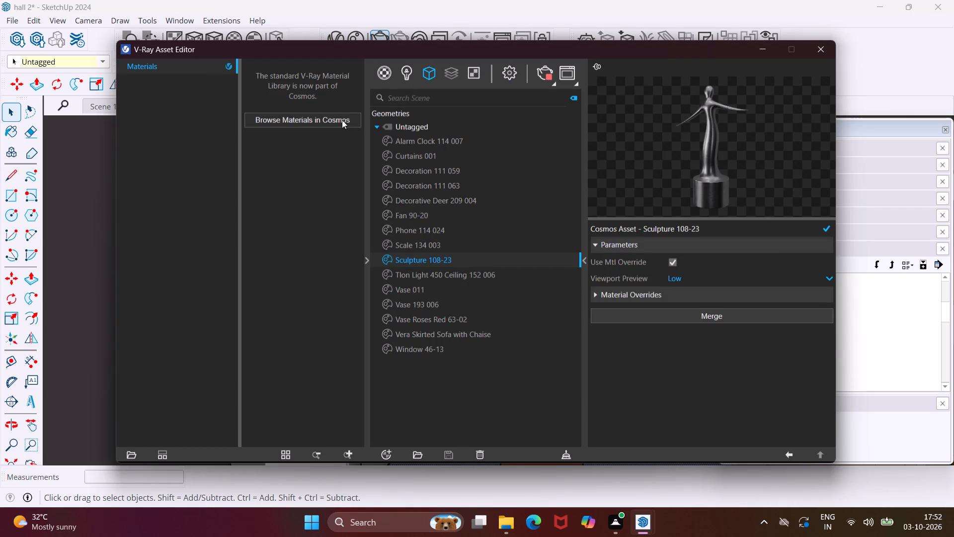
pyautogui.click(384, 79)
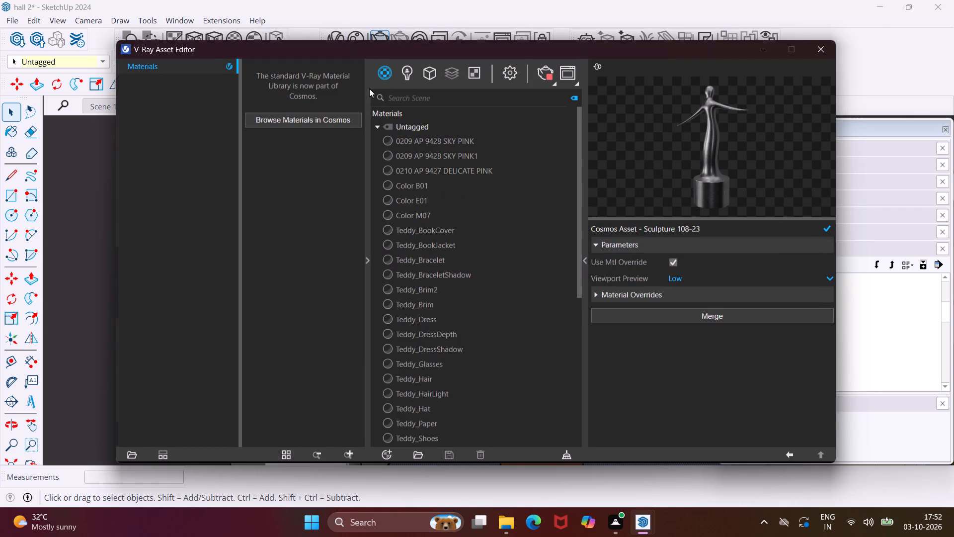
pyautogui.click(331, 118)
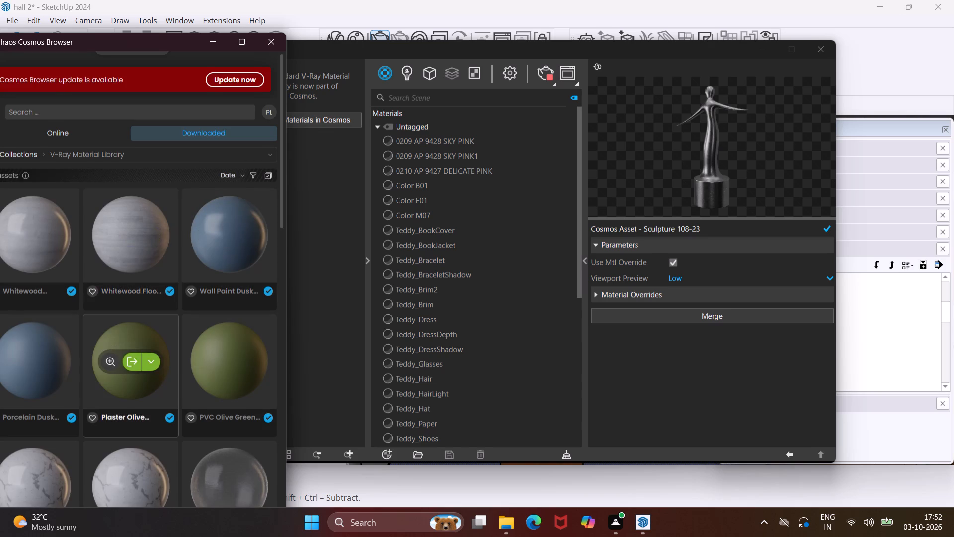
pyautogui.scroll(-1, 160, 387)
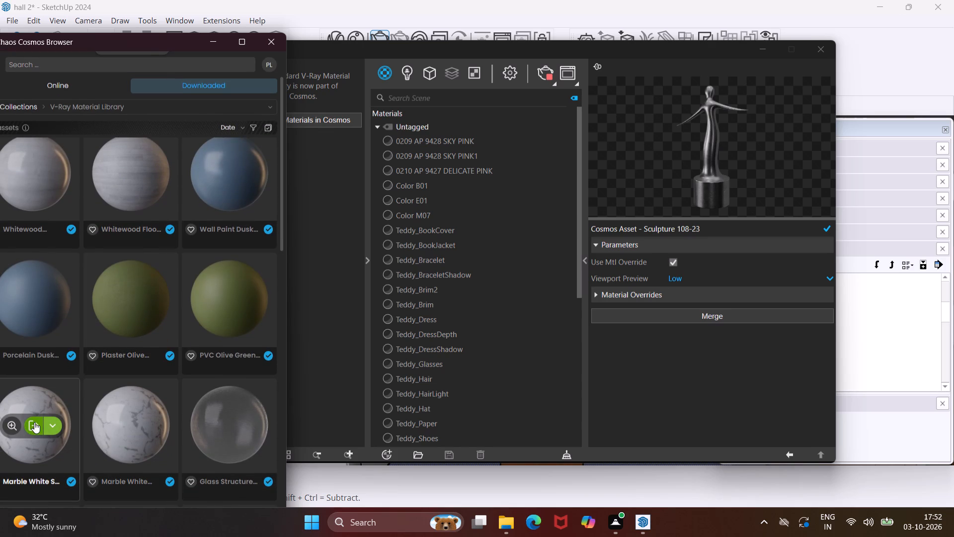
pyautogui.click(34, 422)
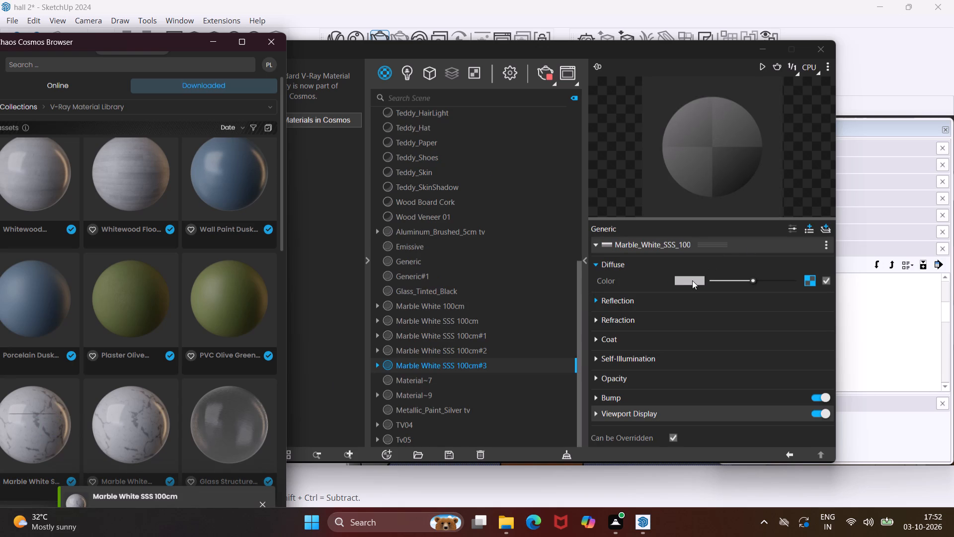
# Brighten the imported marble material's diffuse color to full white.
pyautogui.click(596, 306)
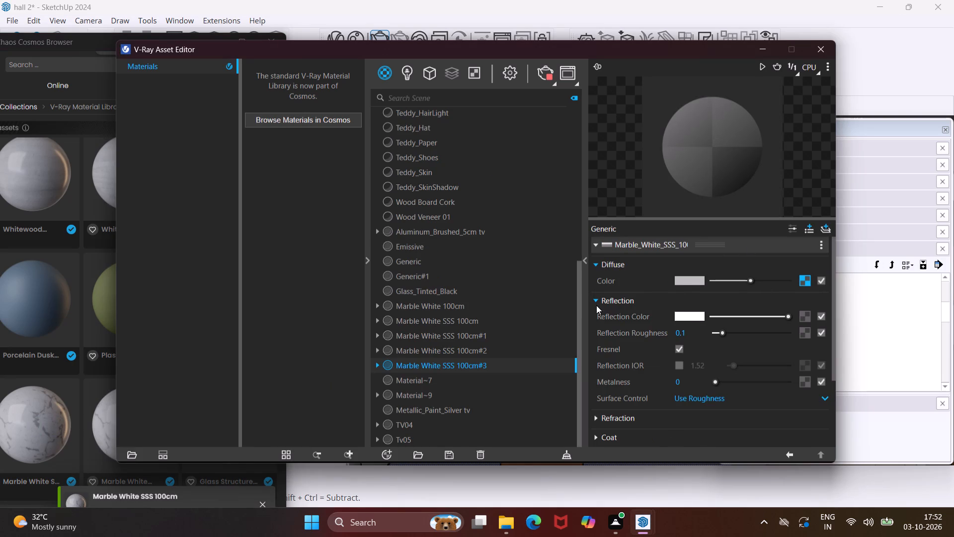
pyautogui.moveTo(754, 278); pyautogui.dragTo(772, 278)
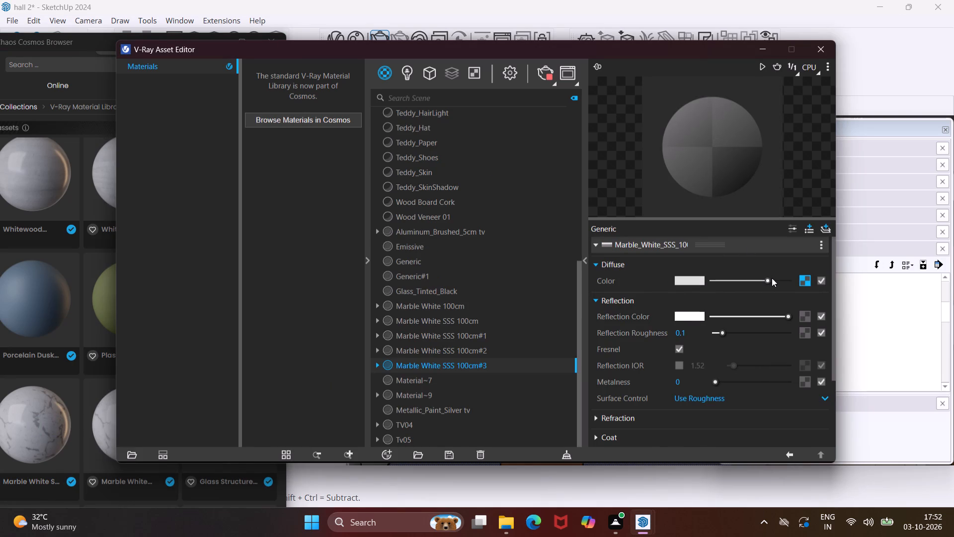
pyautogui.moveTo(772, 278); pyautogui.dragTo(796, 281)
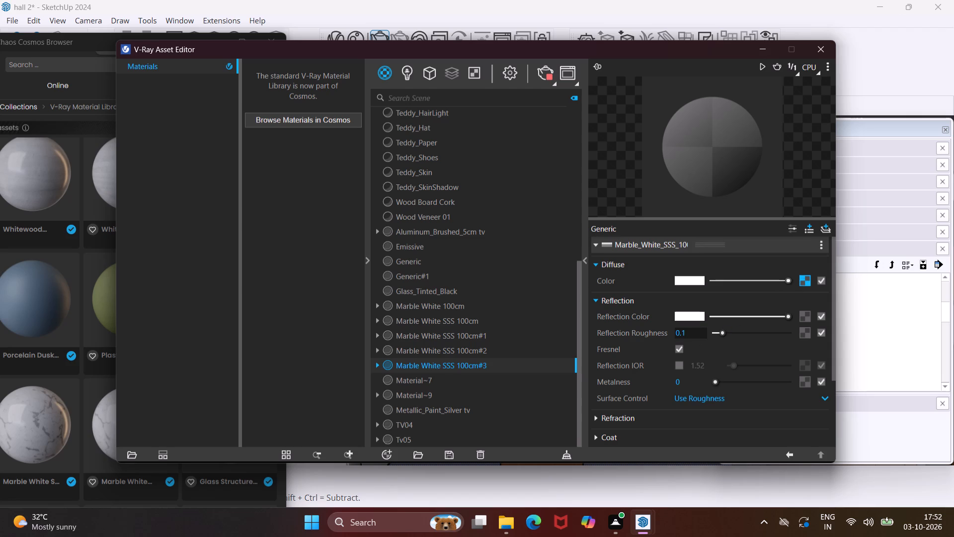
# Set the marble material's reflection roughness to 0.95.
pyautogui.click(693, 337)
pyautogui.press('BackSpace')
pyautogui.press('BackSpace')
pyautogui.press('BackSpace')
pyautogui.write('.9')
pyautogui.press('5')
pyautogui.press('Return')
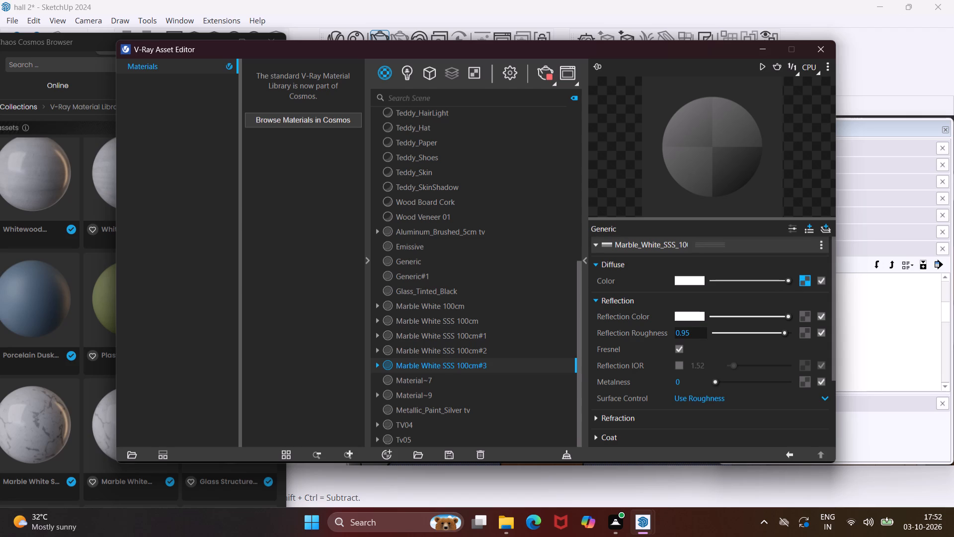
# Enable the marble material's reflection IOR, set it to 4, and close the Asset Editor.
pyautogui.click(678, 367)
pyautogui.click(707, 363)
pyautogui.press('BackSpace')
pyautogui.press('BackSpace')
pyautogui.press('BackSpace')
pyautogui.press('BackSpace')
pyautogui.press('4')
pyautogui.press('Return')
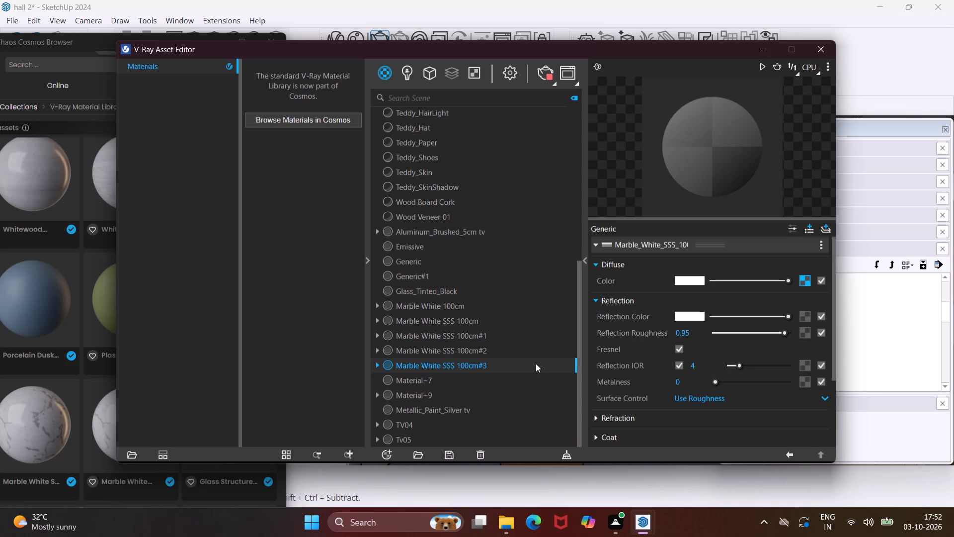
pyautogui.doubleClick(535, 364)
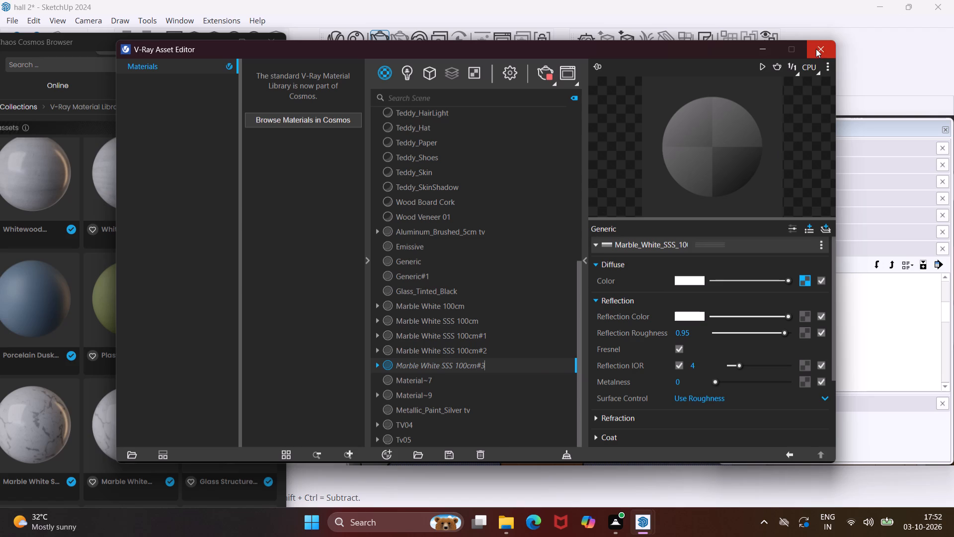
pyautogui.click(816, 49)
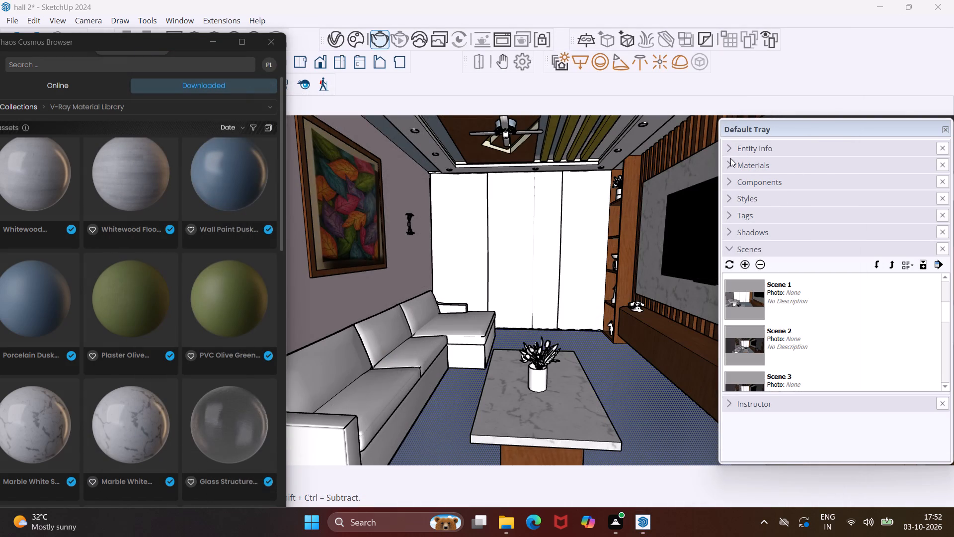
# Paint the selected floor face with the newly imported Marble White SSS 100cm material.
pyautogui.click(728, 163)
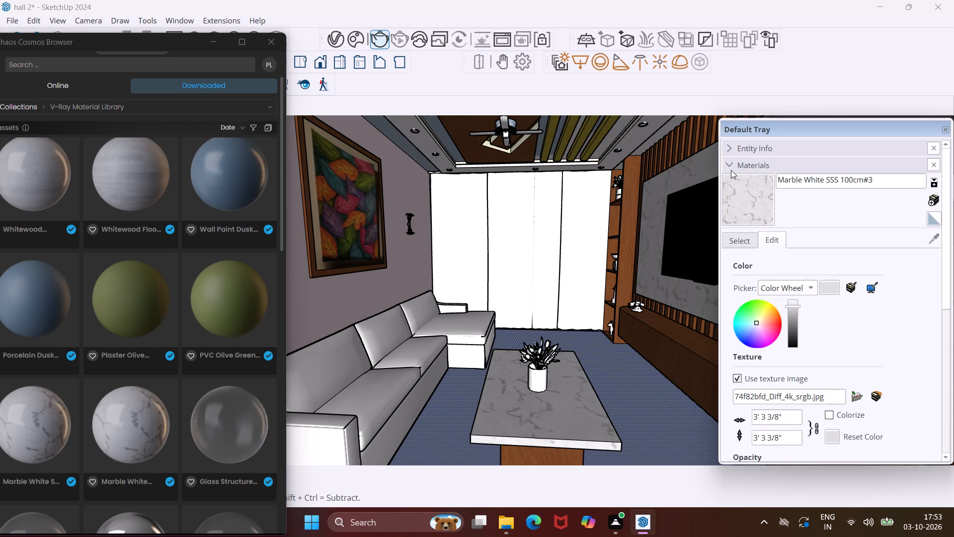
pyautogui.click(743, 196)
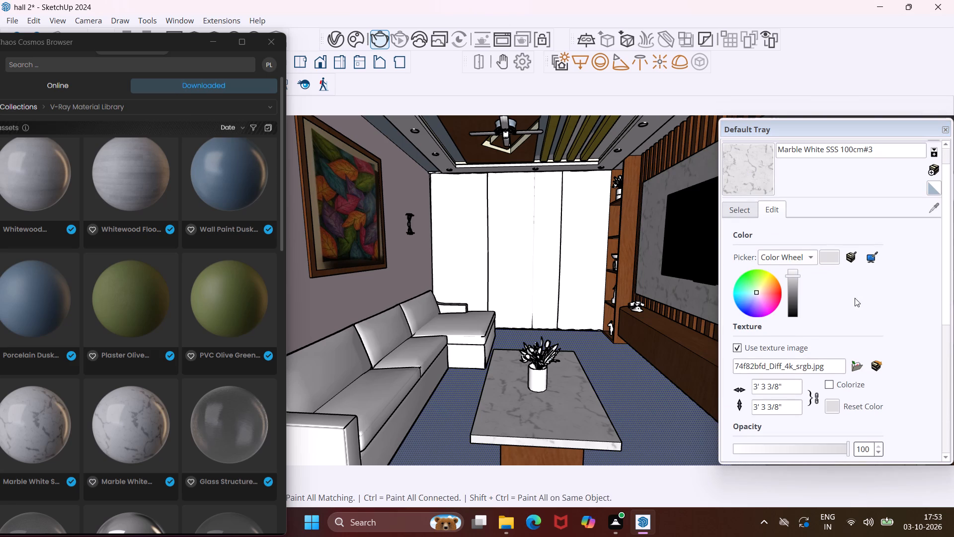
pyautogui.click(795, 275)
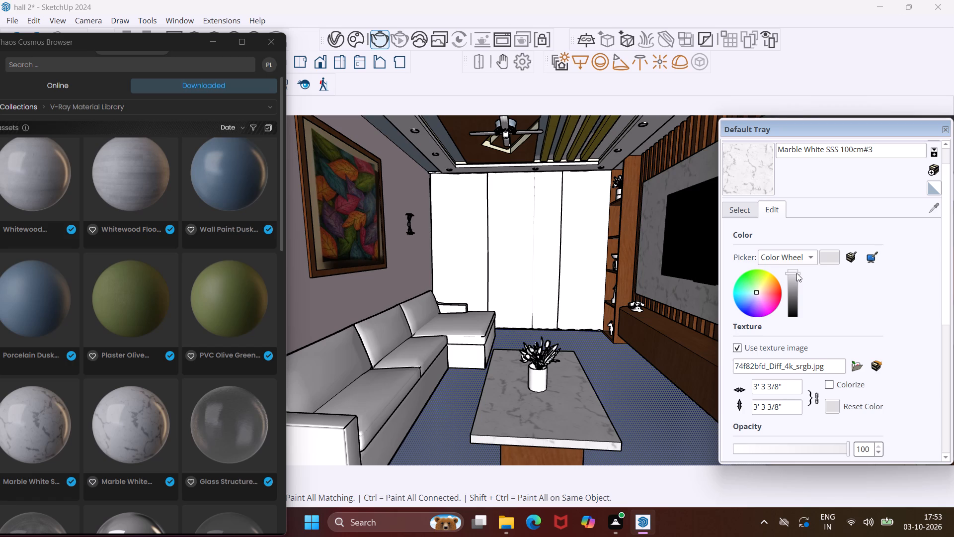
pyautogui.click(659, 409)
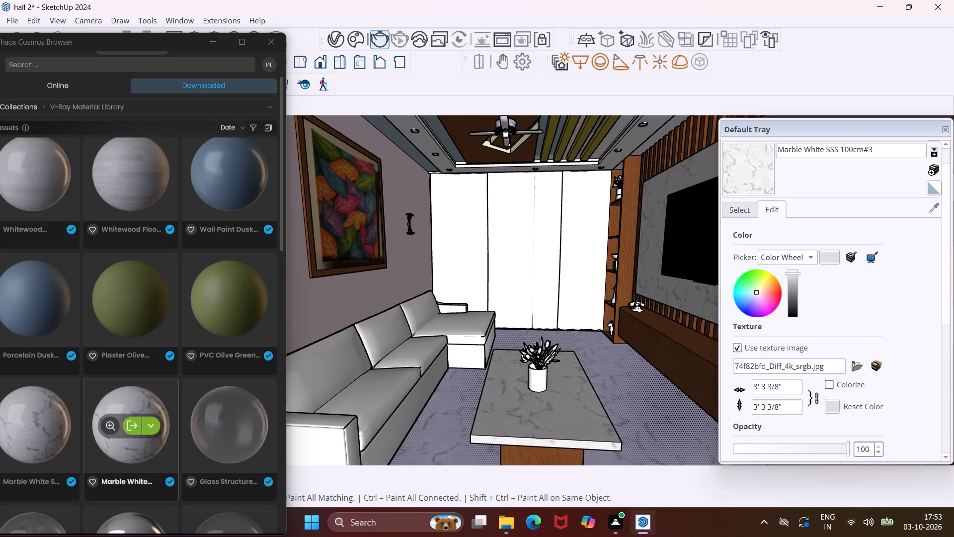
# Import the Marble White 100cm material from the V-Ray Material Library into the scene, keeping the Asset Editor open beside the library.
pyautogui.click(126, 430)
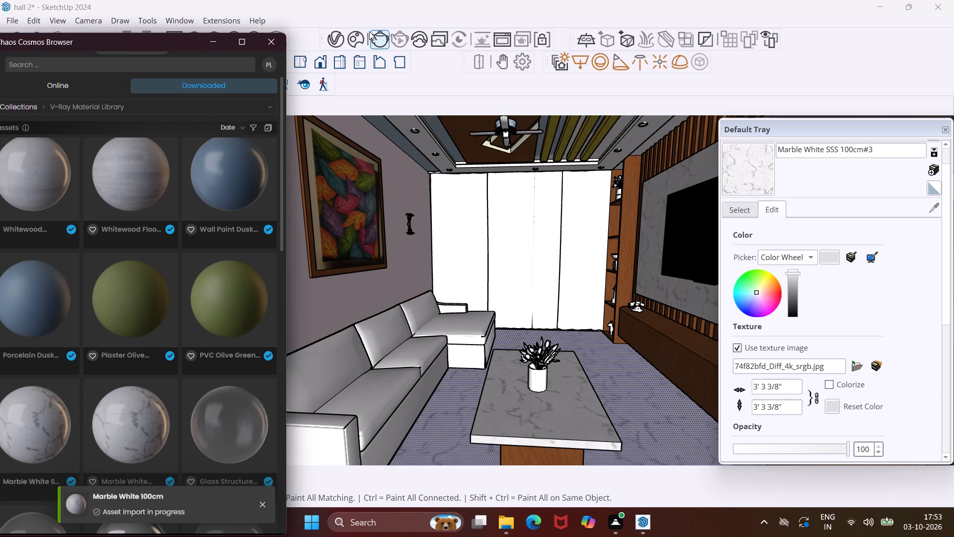
pyautogui.click(340, 40)
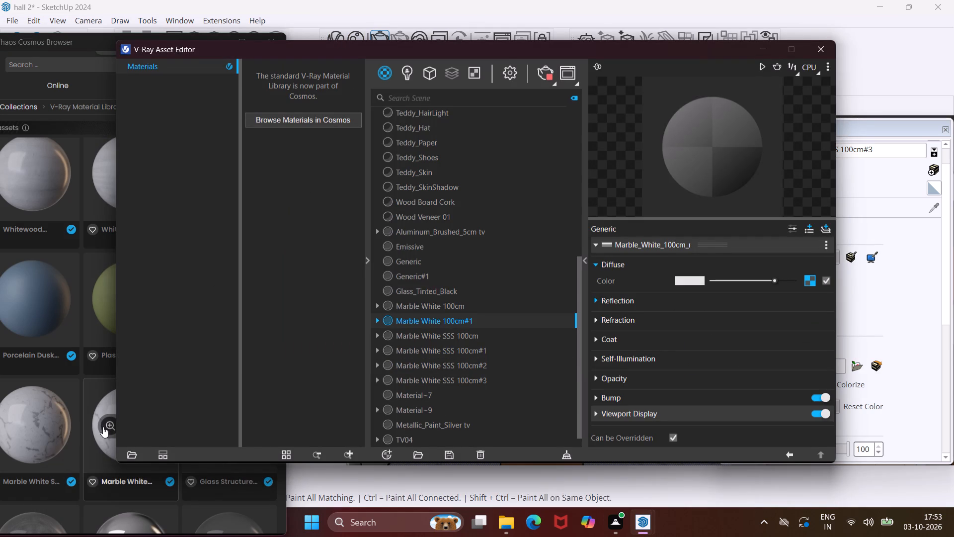
pyautogui.moveTo(345, 50); pyautogui.dragTo(352, 45)
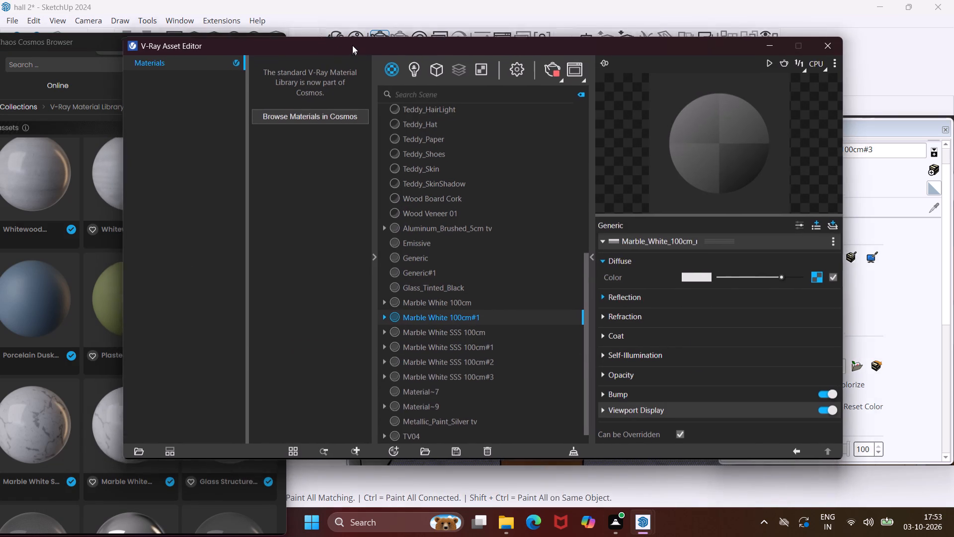
pyautogui.moveTo(352, 45); pyautogui.dragTo(380, 21)
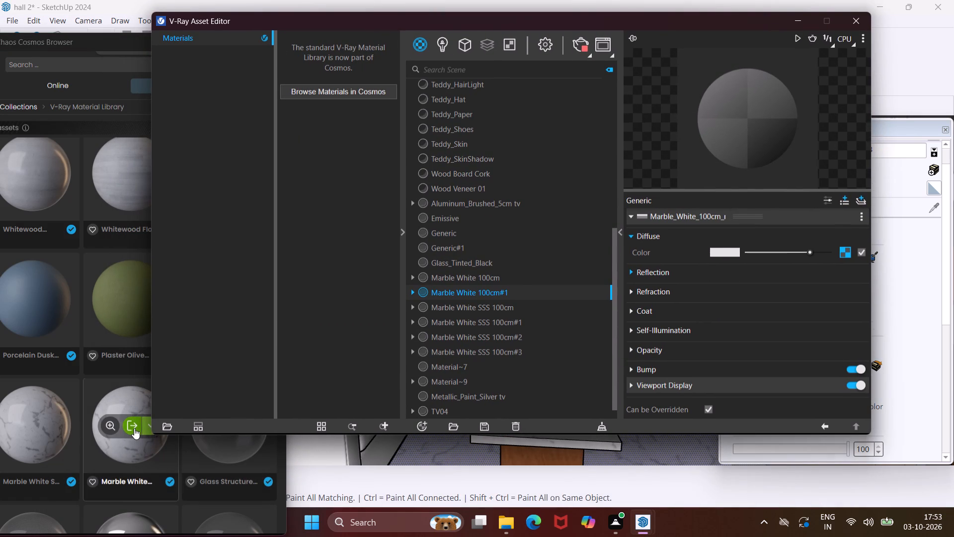
pyautogui.click(134, 428)
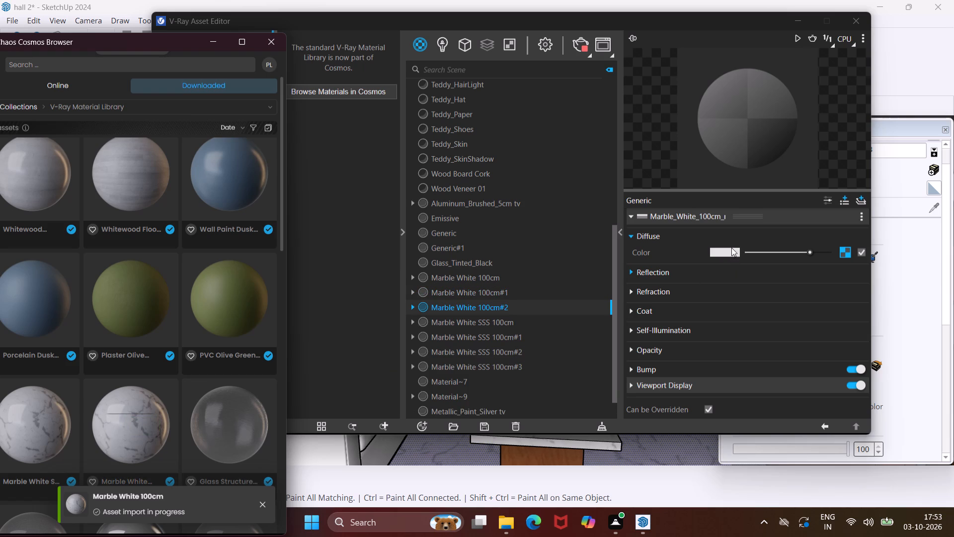
# Brighten the newly imported Marble White 100cm material's diffuse color to full white.
pyautogui.moveTo(812, 248); pyautogui.dragTo(829, 250)
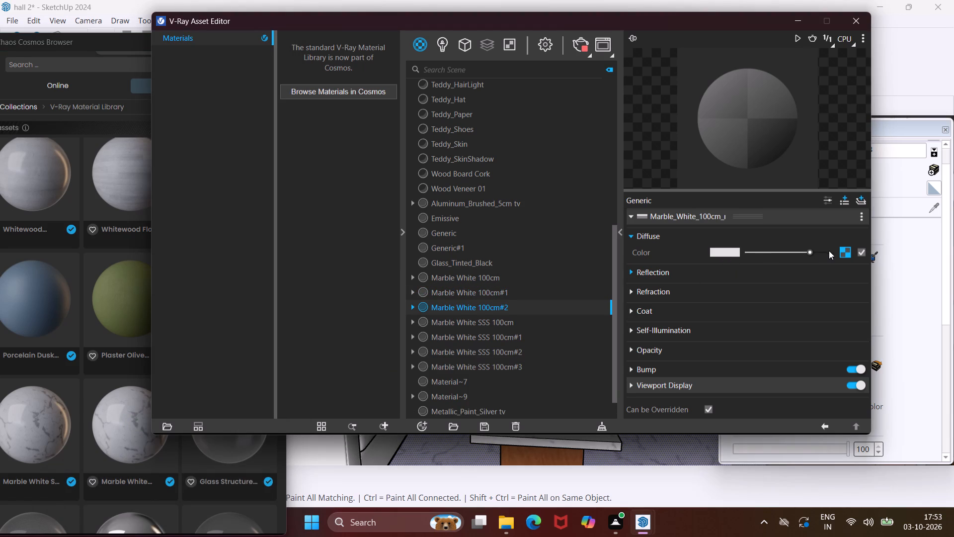
pyautogui.moveTo(805, 252); pyautogui.dragTo(829, 258)
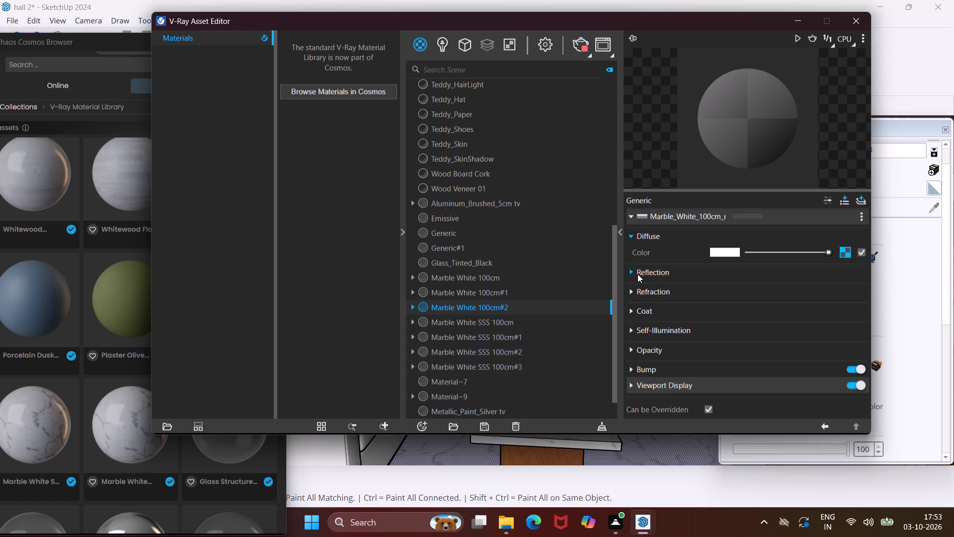
# Set the Marble White 100cm material's reflection roughness to 0.95.
pyautogui.click(633, 270)
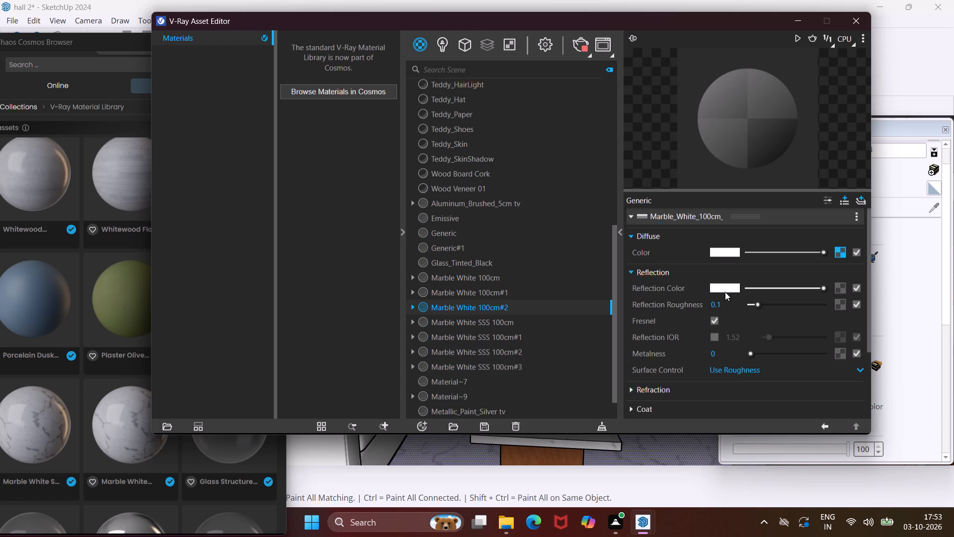
pyautogui.click(728, 306)
pyautogui.press('BackSpace')
pyautogui.press('BackSpace')
pyautogui.press('BackSpace')
pyautogui.write('.9')
pyautogui.press('5')
pyautogui.press('Return')
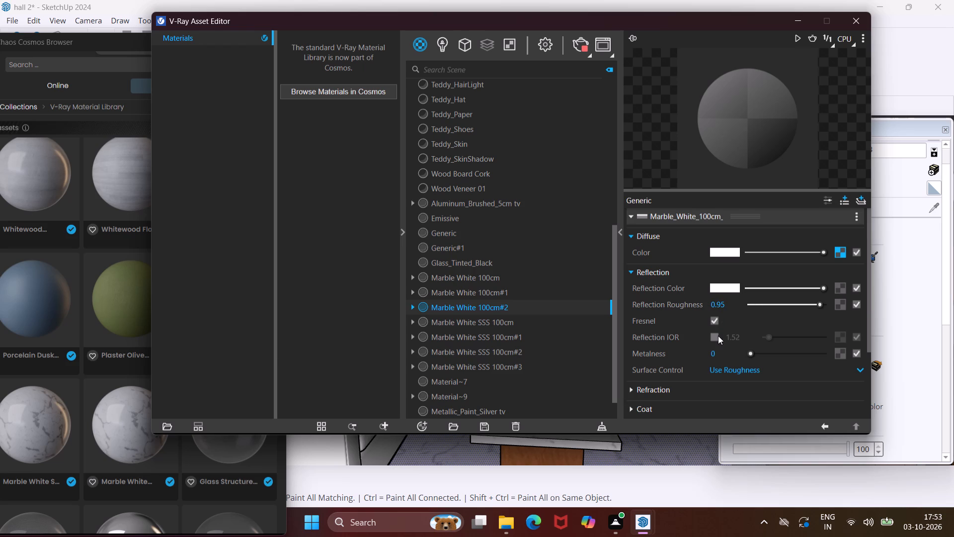
# Enable the Marble White 100cm material's reflection IOR, set it to 4, and close the Asset Editor.
pyautogui.click(718, 336)
pyautogui.click(742, 340)
pyautogui.press('BackSpace')
pyautogui.press('BackSpace')
pyautogui.press('BackSpace')
pyautogui.press('BackSpace')
pyautogui.press('4')
pyautogui.press('Return')
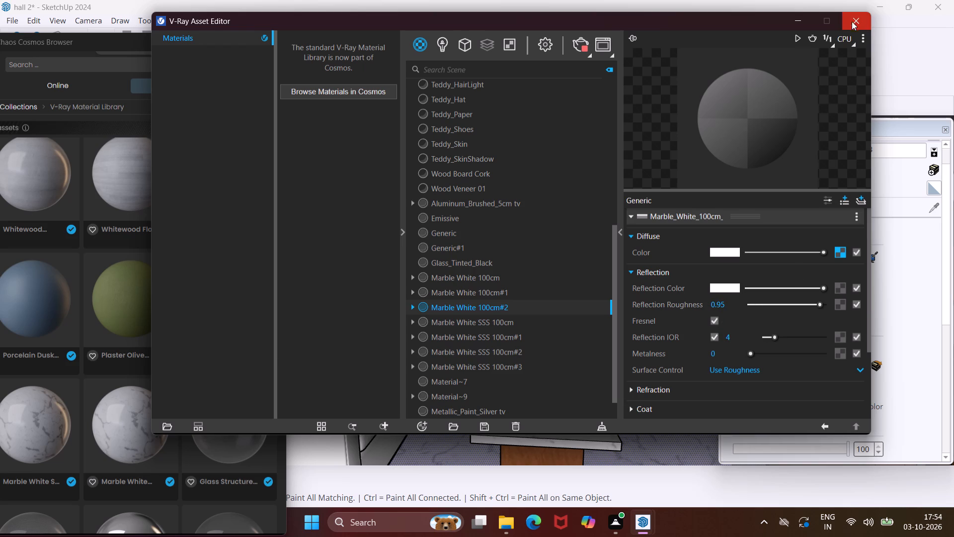
pyautogui.doubleClick(571, 305)
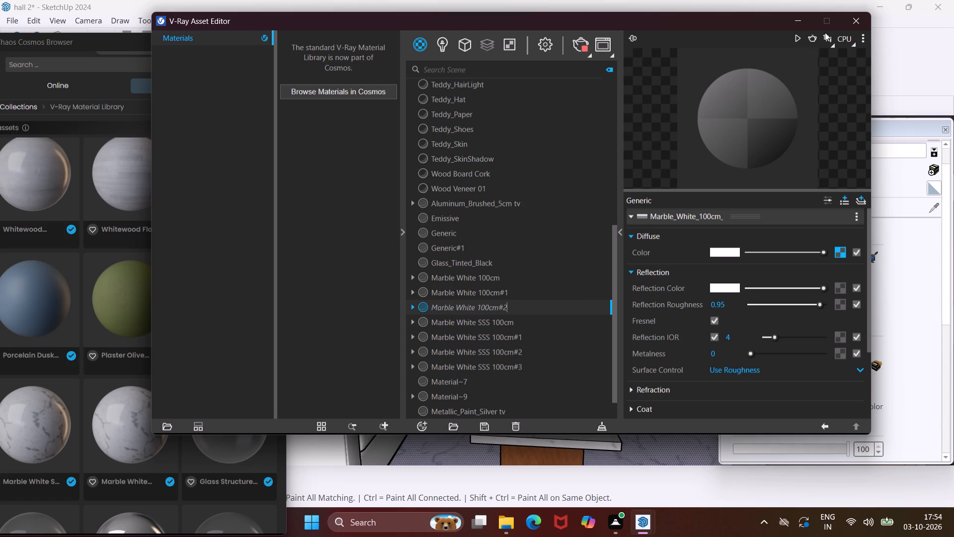
pyautogui.click(852, 15)
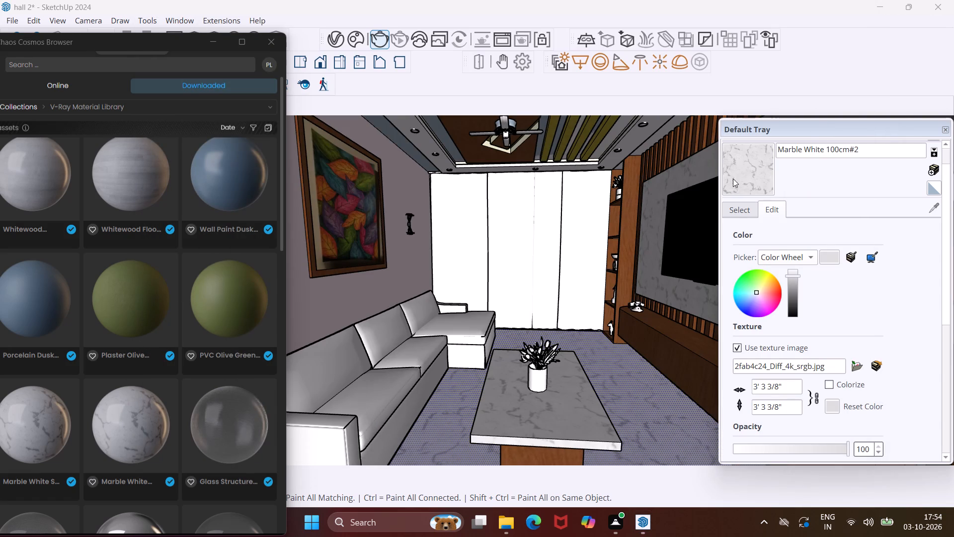
# Paint the selected floor face with the adjusted Marble White 100cm#2 material.
pyautogui.click(735, 170)
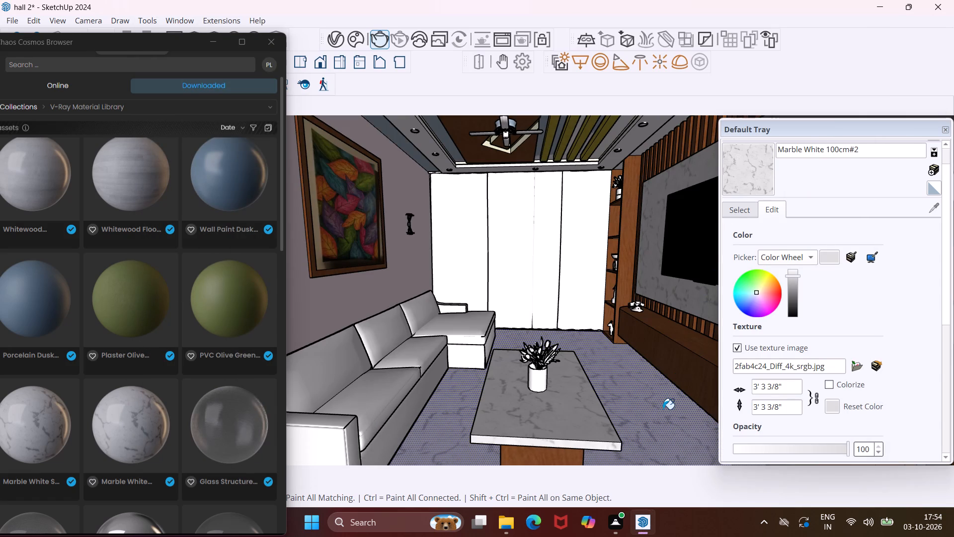
pyautogui.click(662, 410)
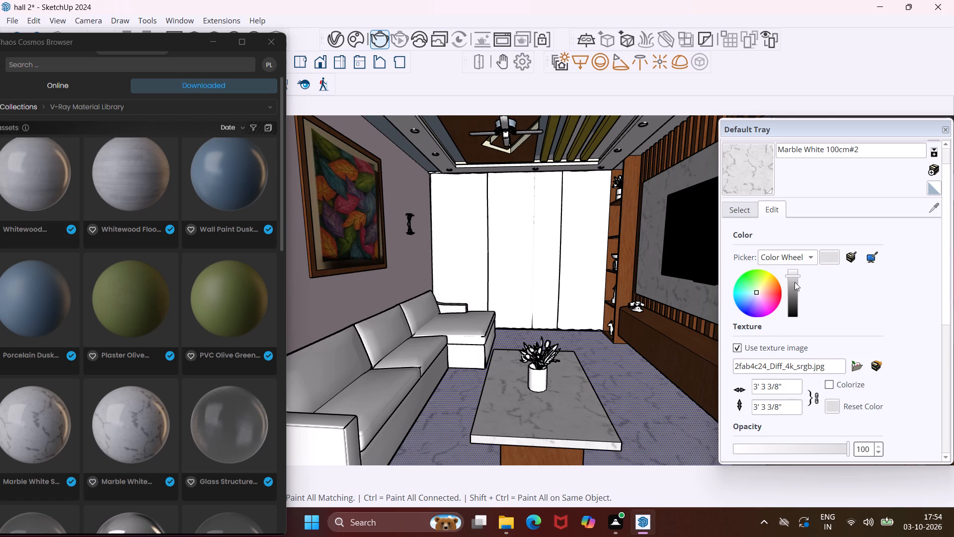
# Darken the floor's Marble White 100cm#2 material slightly by lowering its color brightness.
pyautogui.moveTo(793, 274); pyautogui.dragTo(794, 281)
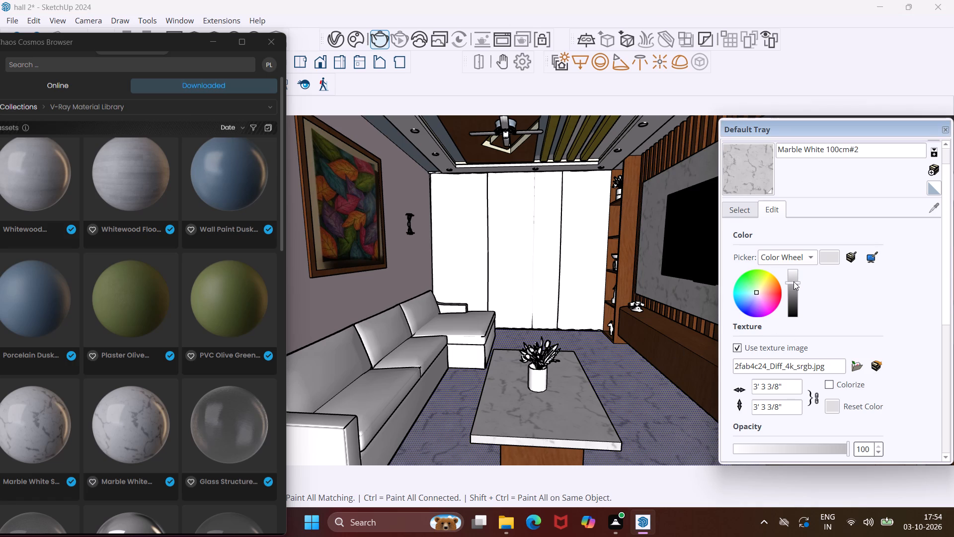
pyautogui.moveTo(794, 281); pyautogui.dragTo(794, 284)
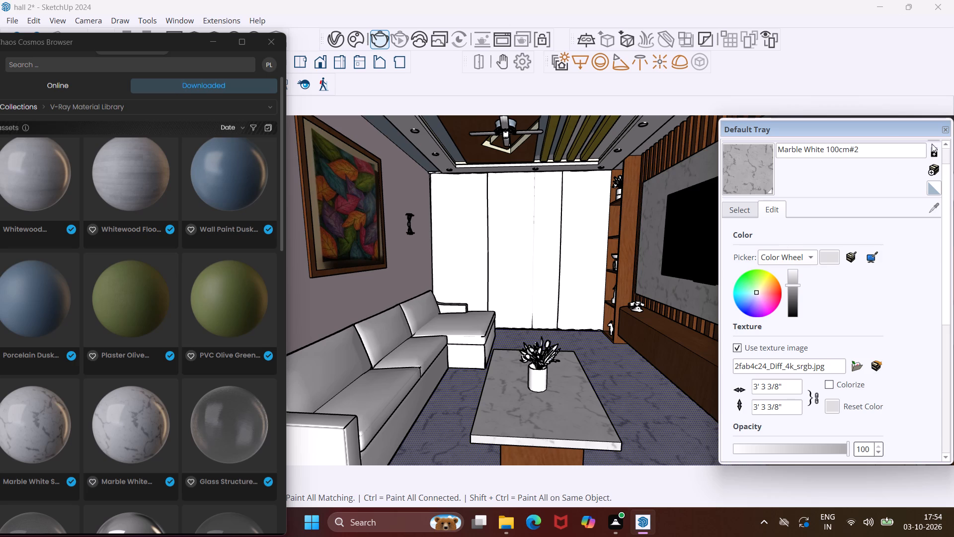
# Close the Chaos Cosmos Browser and stop painting materials.
pyautogui.click(277, 38)
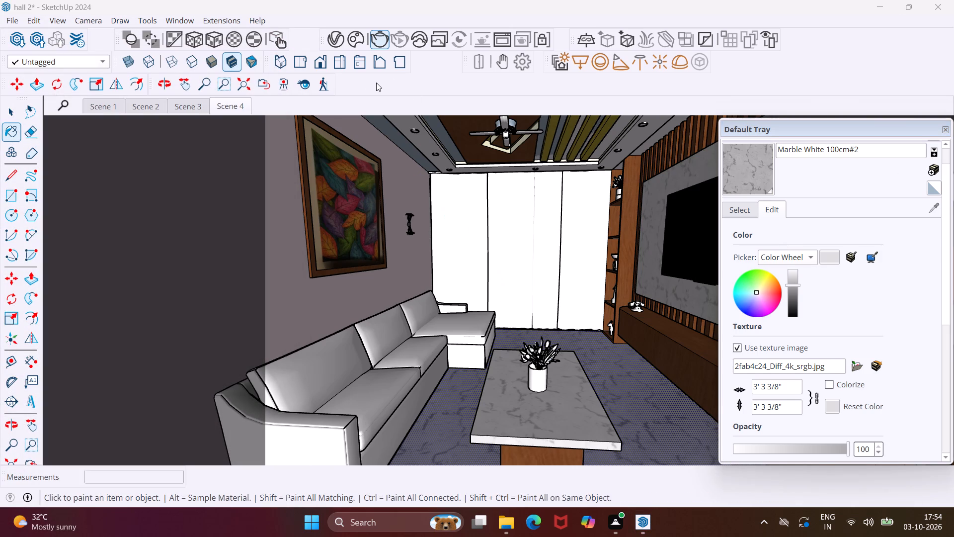
pyautogui.press('Escape')
pyautogui.press('Escape')
pyautogui.press('space')
pyautogui.press('space')
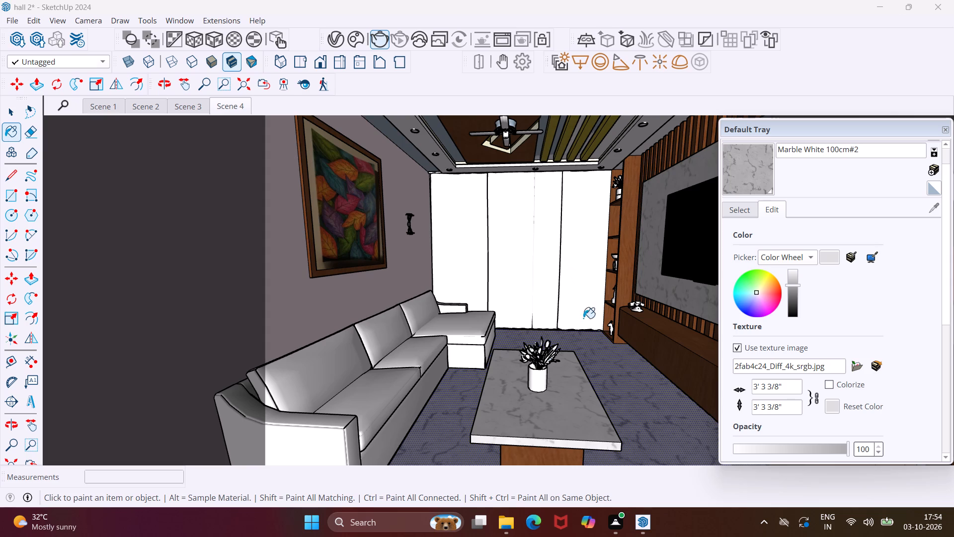
pyautogui.press('Escape')
pyautogui.press('space')
# Return to the Select tool and save the hall 2 model.
pyautogui.click(13, 17)
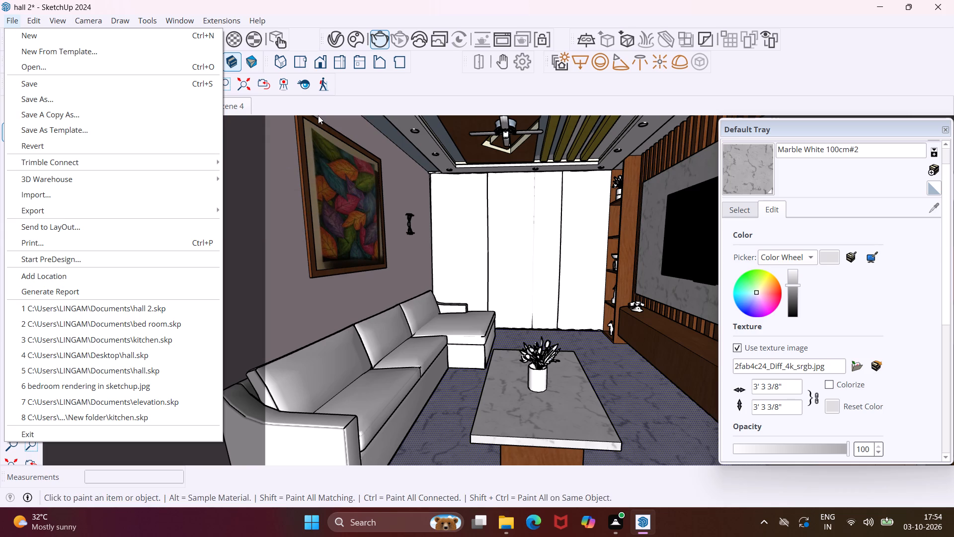
pyautogui.hotkey('ctrl', 's')
pyautogui.click(351, 147)
pyautogui.press('Escape')
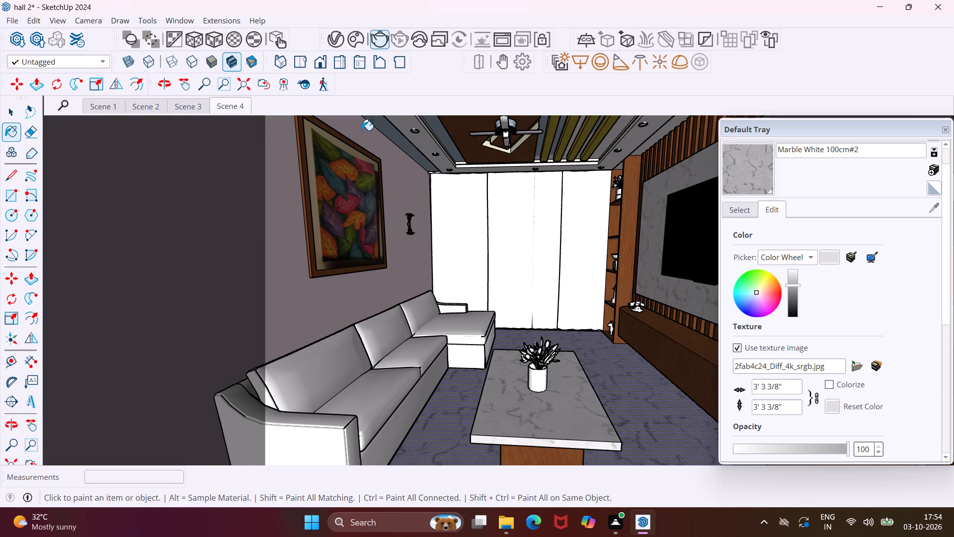
pyautogui.press('space')
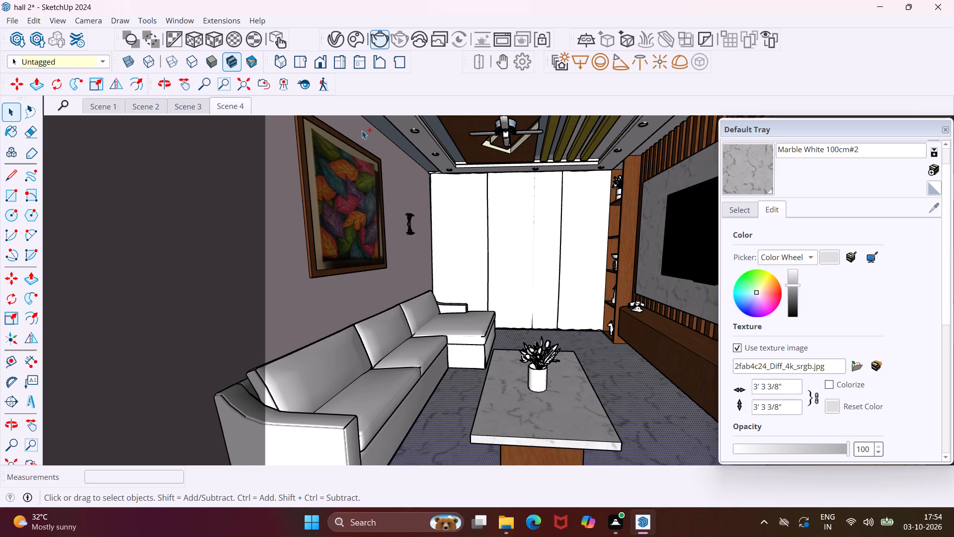
pyautogui.hotkey('ctrl', 's')
pyautogui.hotkey('ctrl', 's')
# Minimize the SketchUp window to bring up the Desktop folder.
pyautogui.click(891, 0)
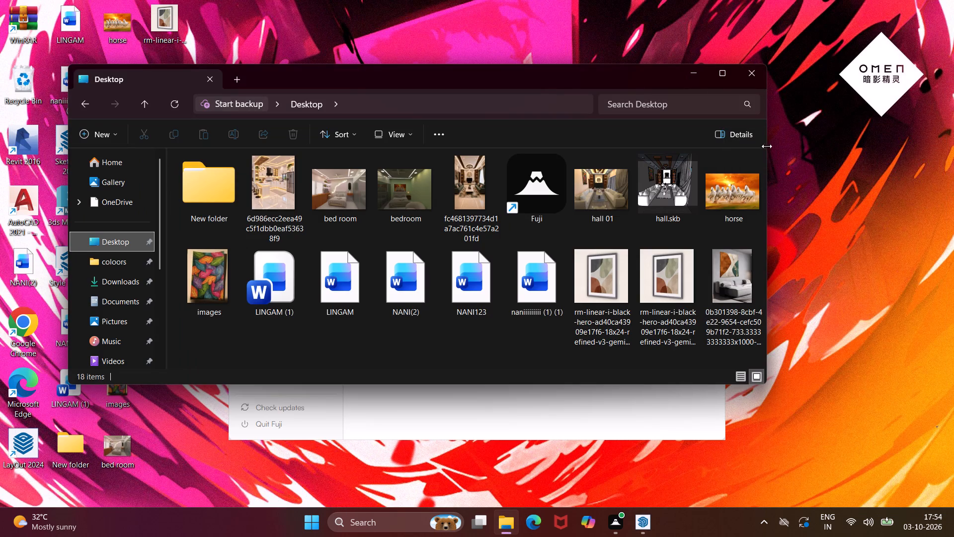